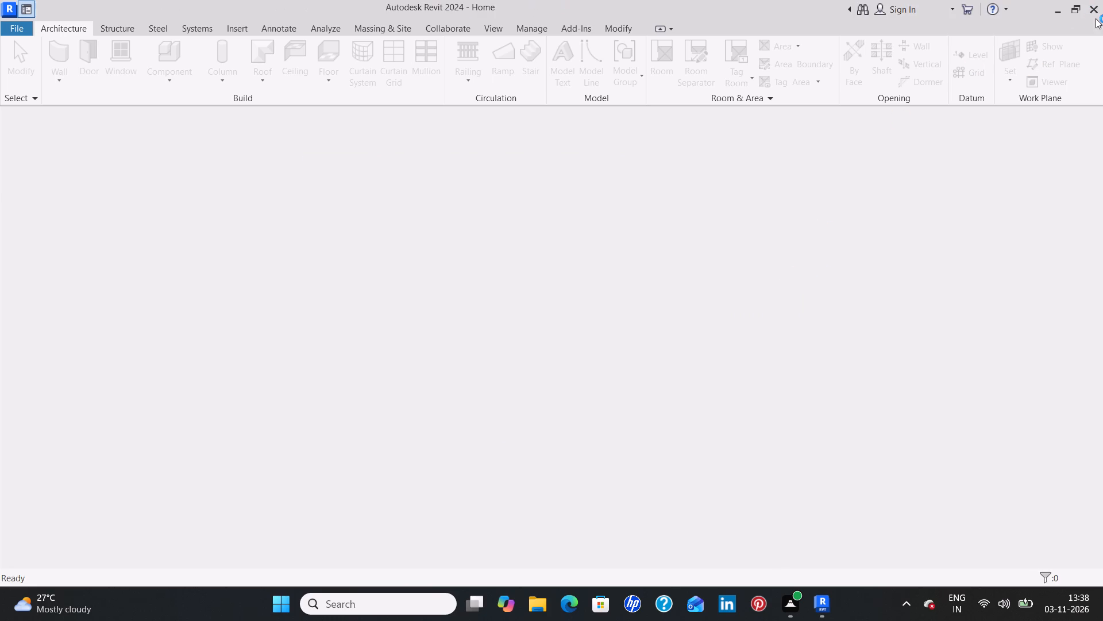
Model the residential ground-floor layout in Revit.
Close the Revit session that has no project open and refresh the desktop.
click(1093, 9)
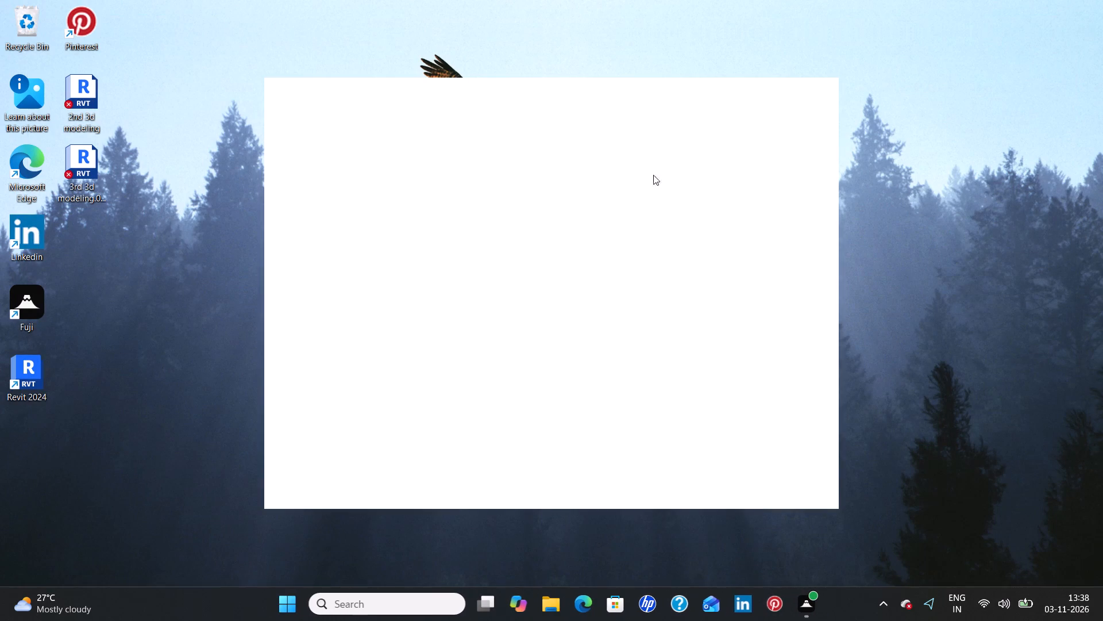
right_click(973, 168)
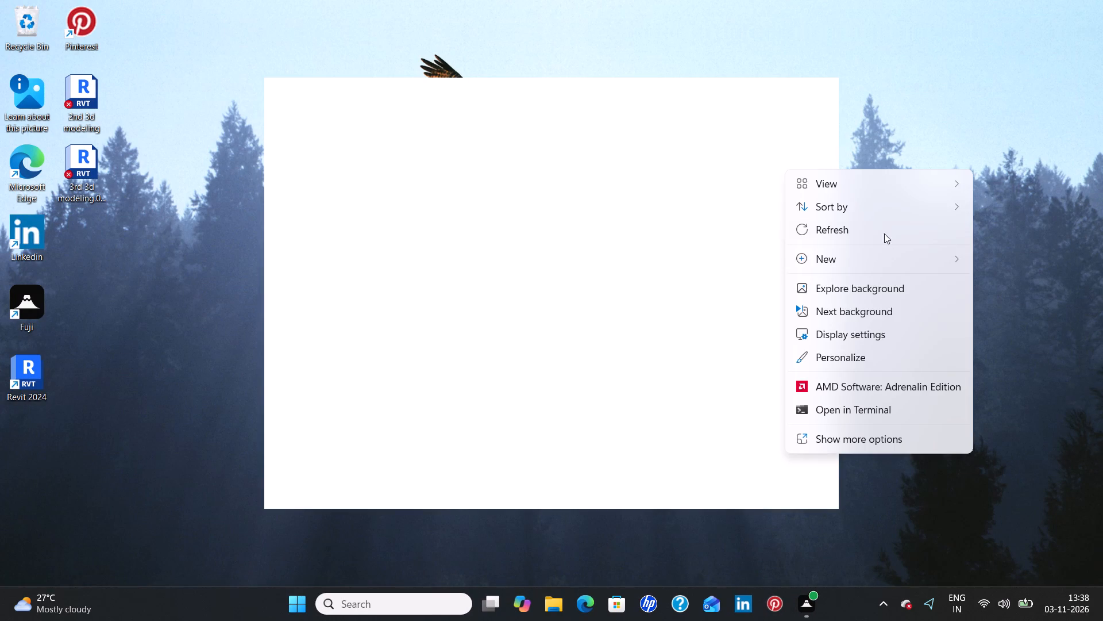
click(884, 233)
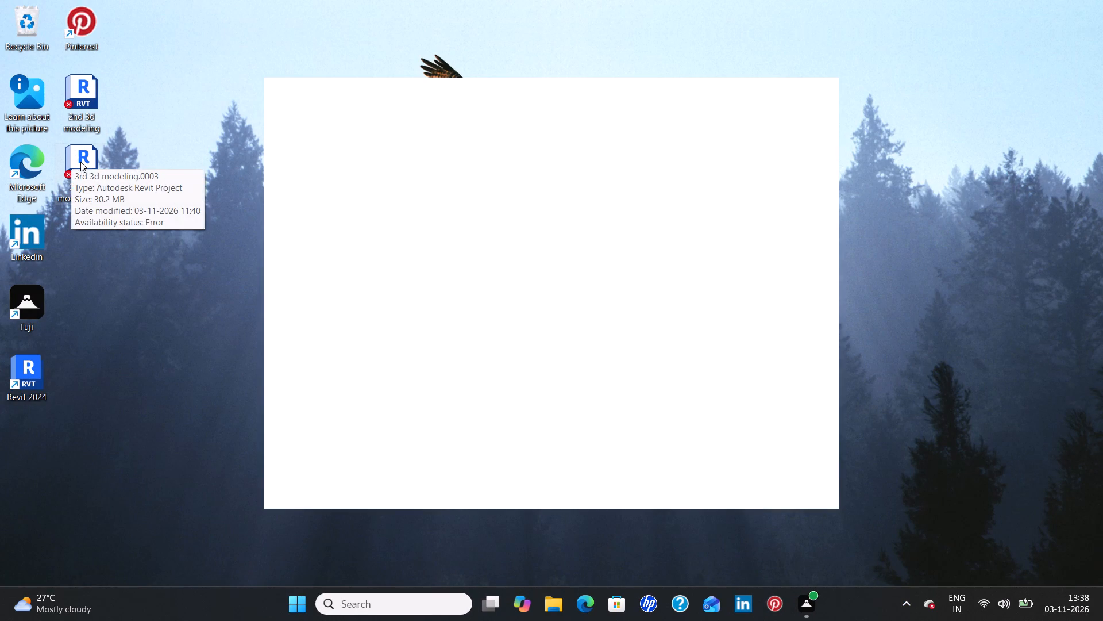
Open the Revit project "3rd 3d modeling.0003" from the desktop.
double_click(91, 155)
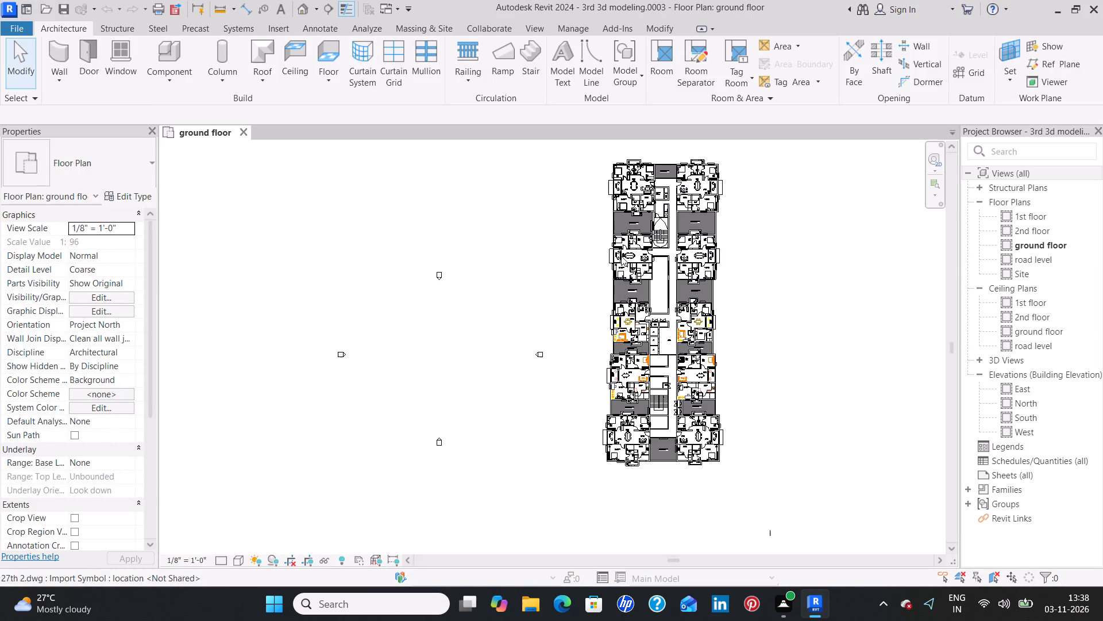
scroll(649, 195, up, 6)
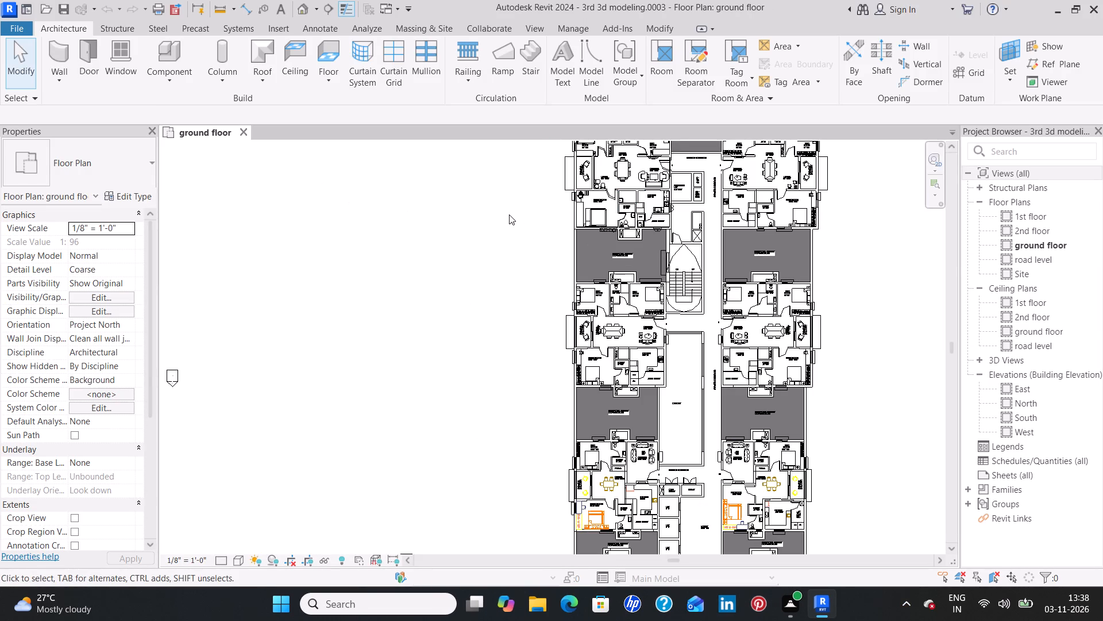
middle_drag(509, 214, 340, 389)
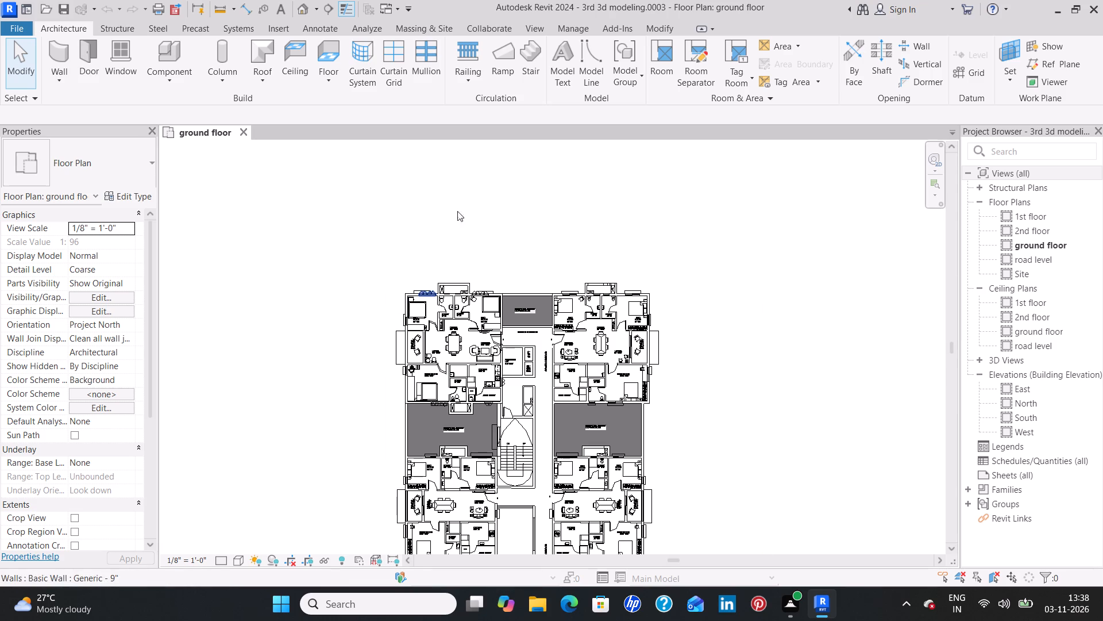
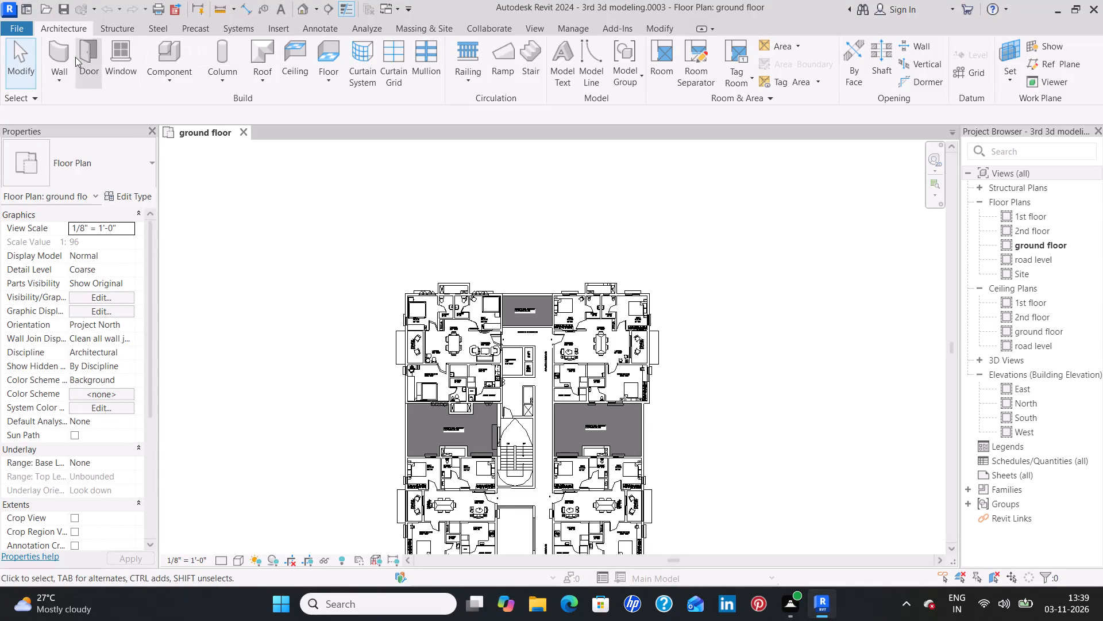
Draw the right-hand apartment's closed outer wall rectangle with Basic Wall Generic - 9", about 35'-2" by 39'-10", beside the service slab.
click(53, 53)
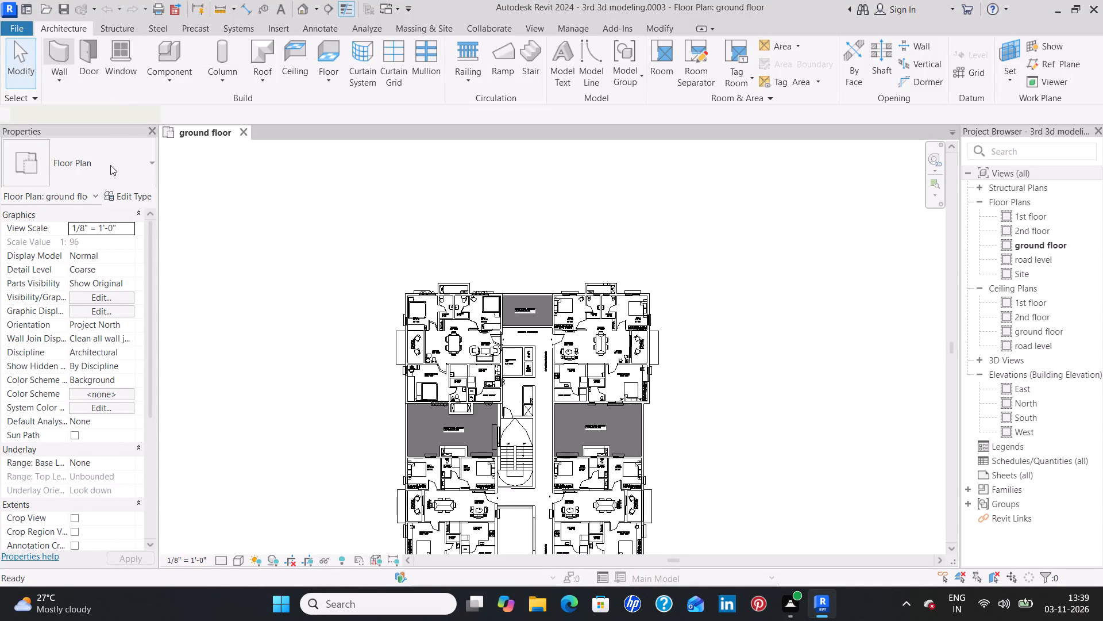
click(122, 168)
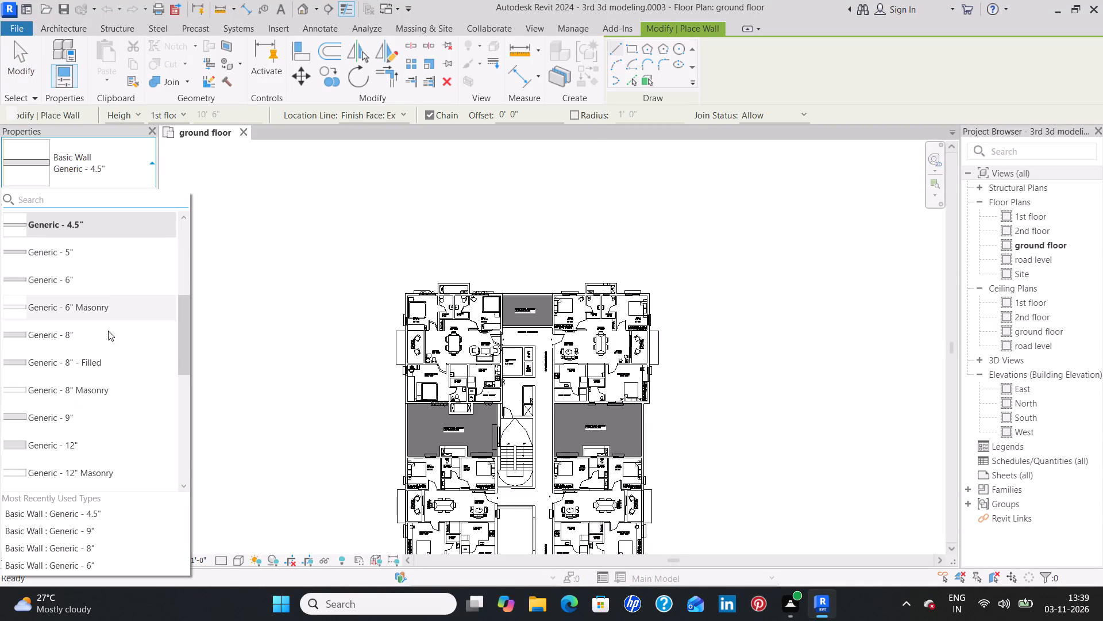
click(104, 416)
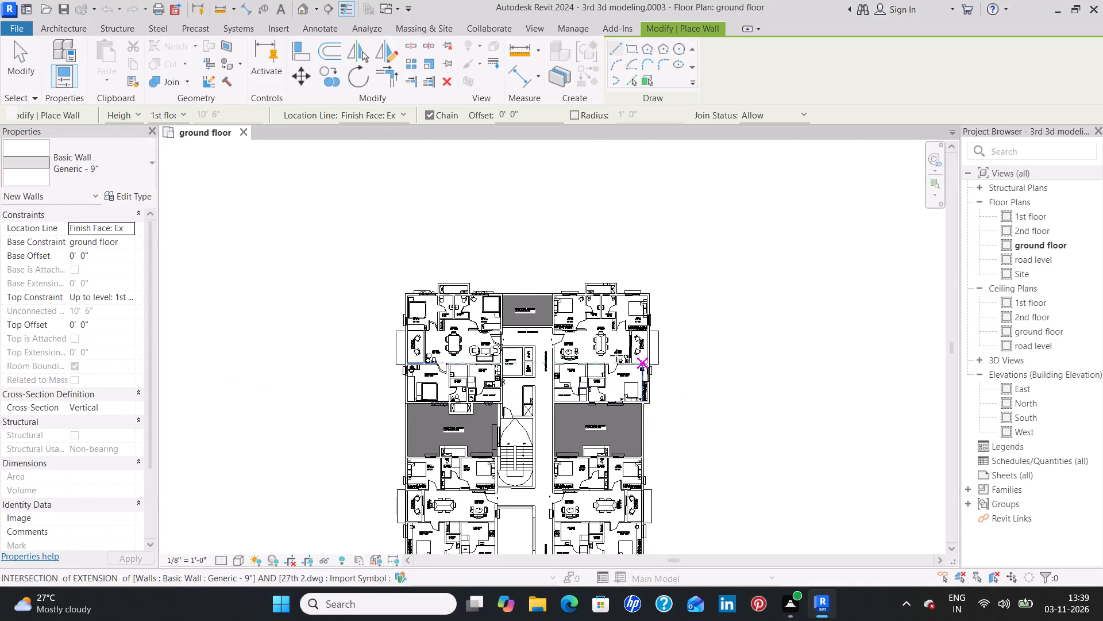
scroll(601, 343, up, 9)
middle_drag(498, 225, 448, 324)
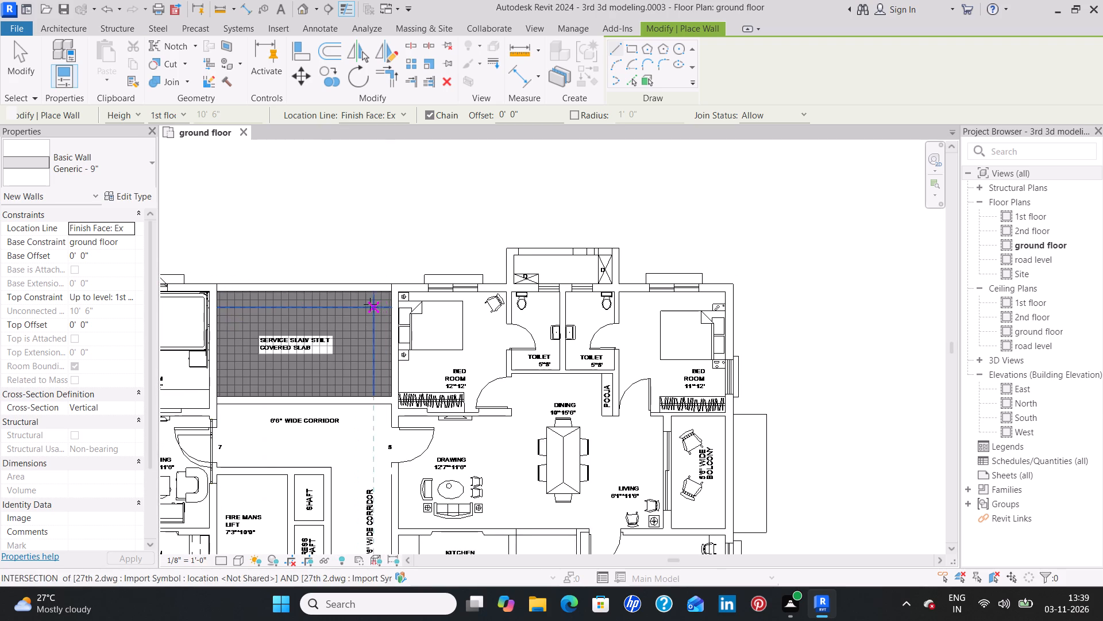
scroll(391, 290, up, 3)
click(394, 281)
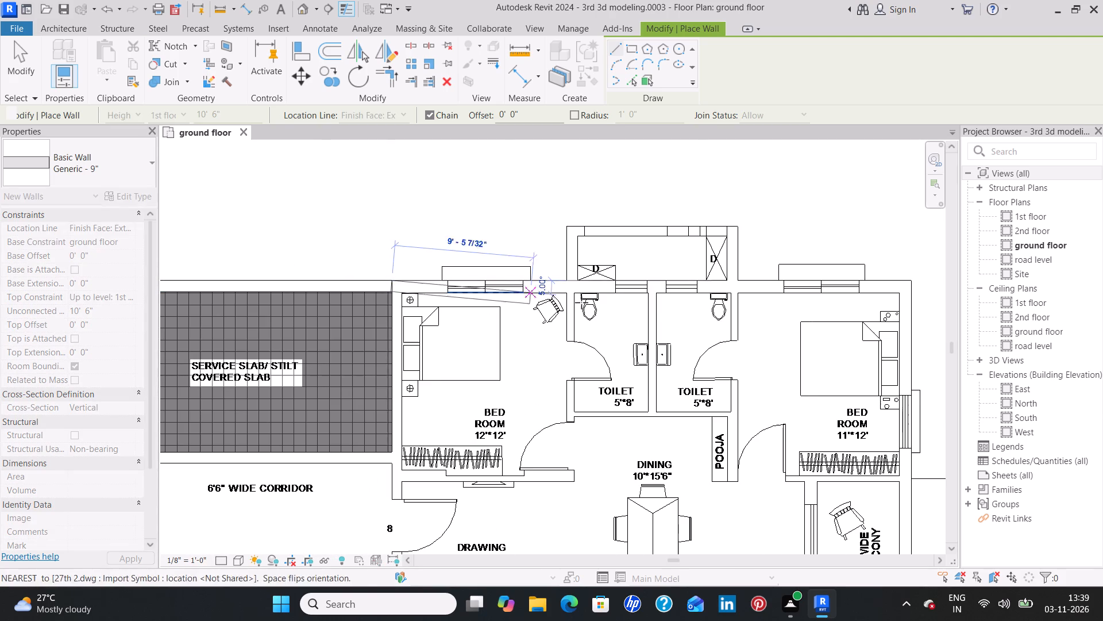
click(907, 278)
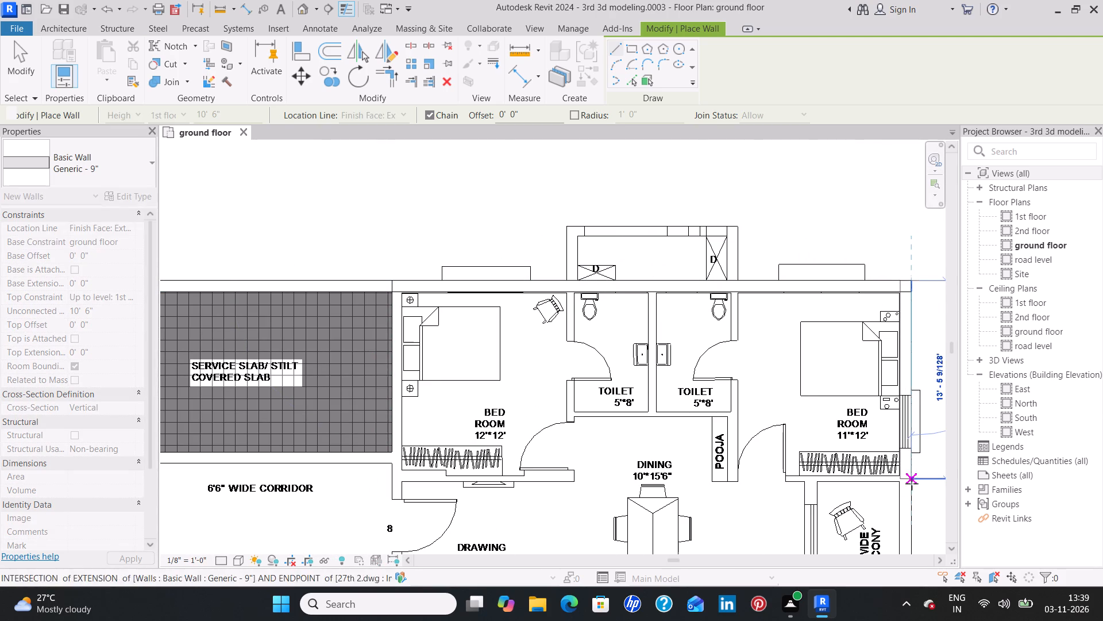
middle_drag(898, 482, 807, 215)
scroll(808, 236, down, 3)
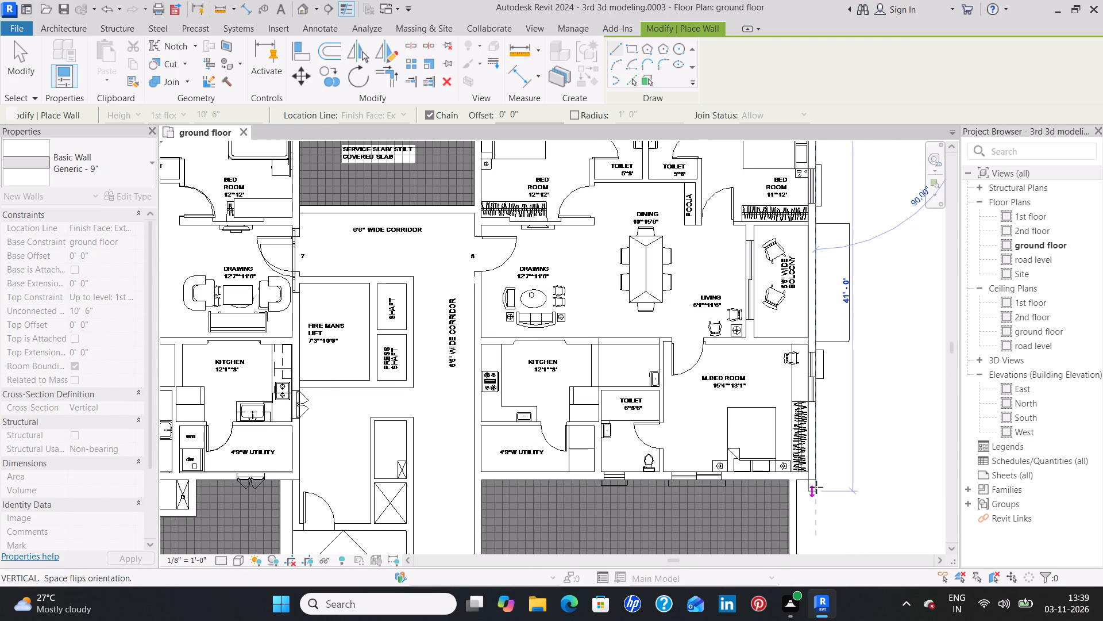
click(816, 483)
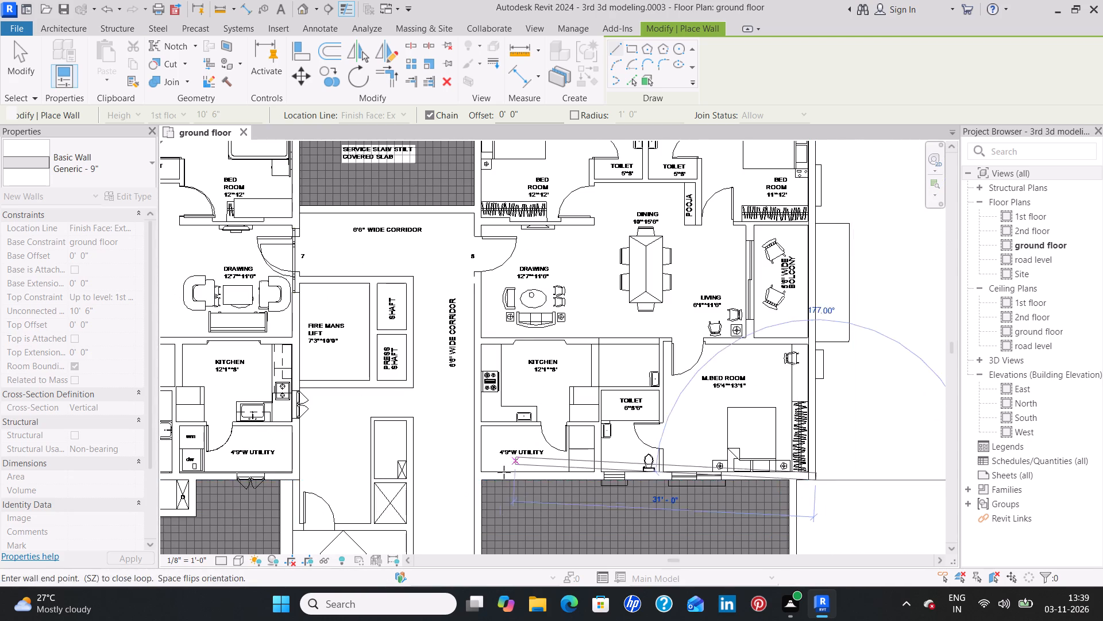
click(475, 479)
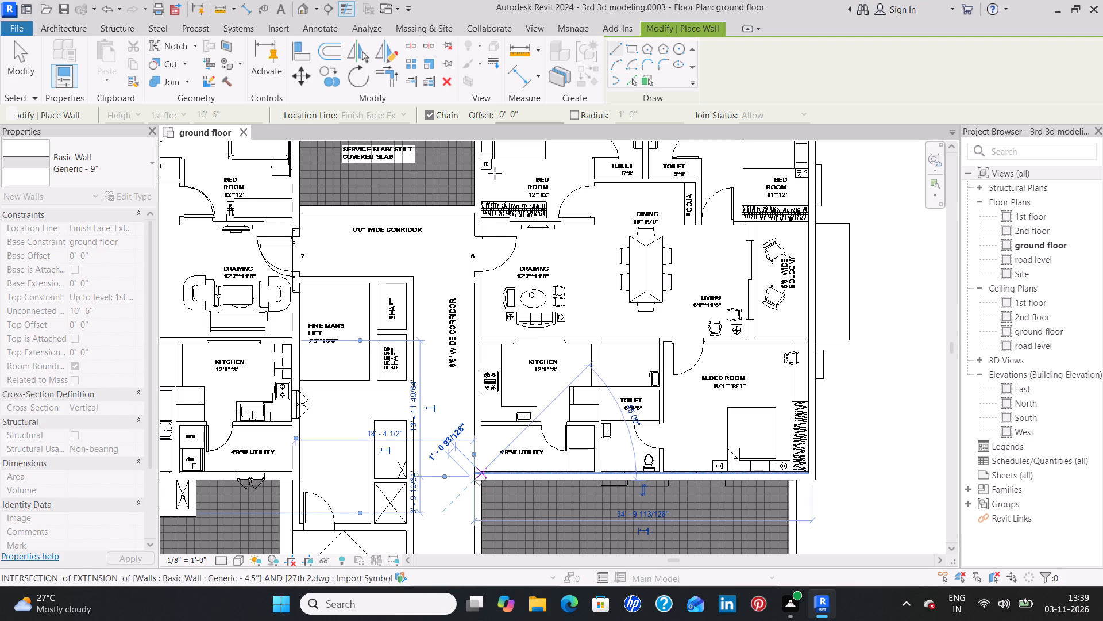
middle_drag(495, 179, 422, 388)
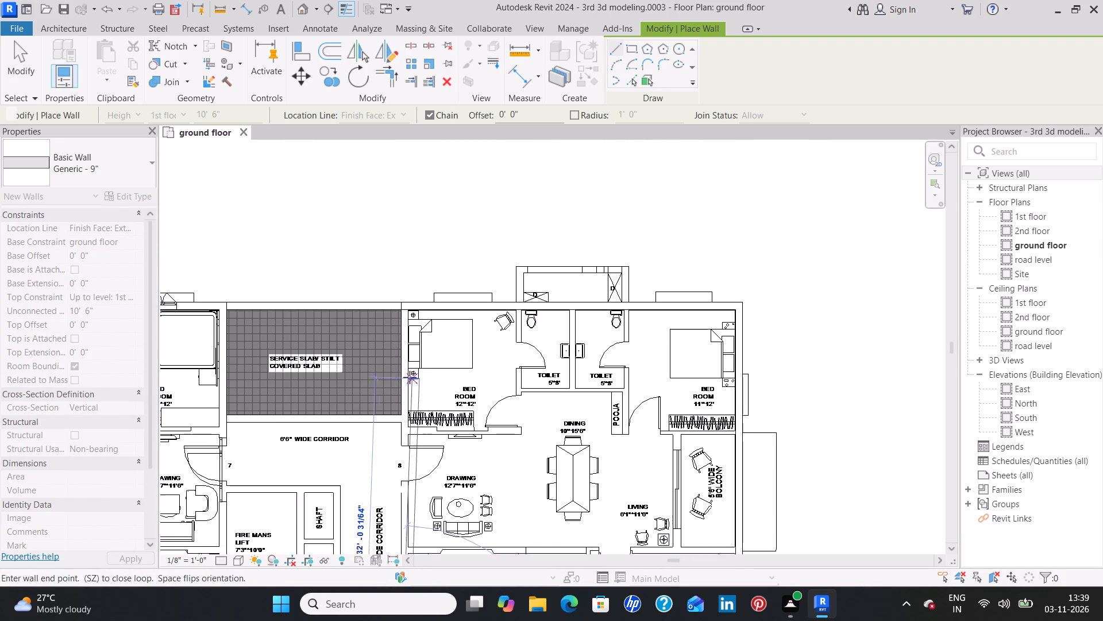
click(400, 302)
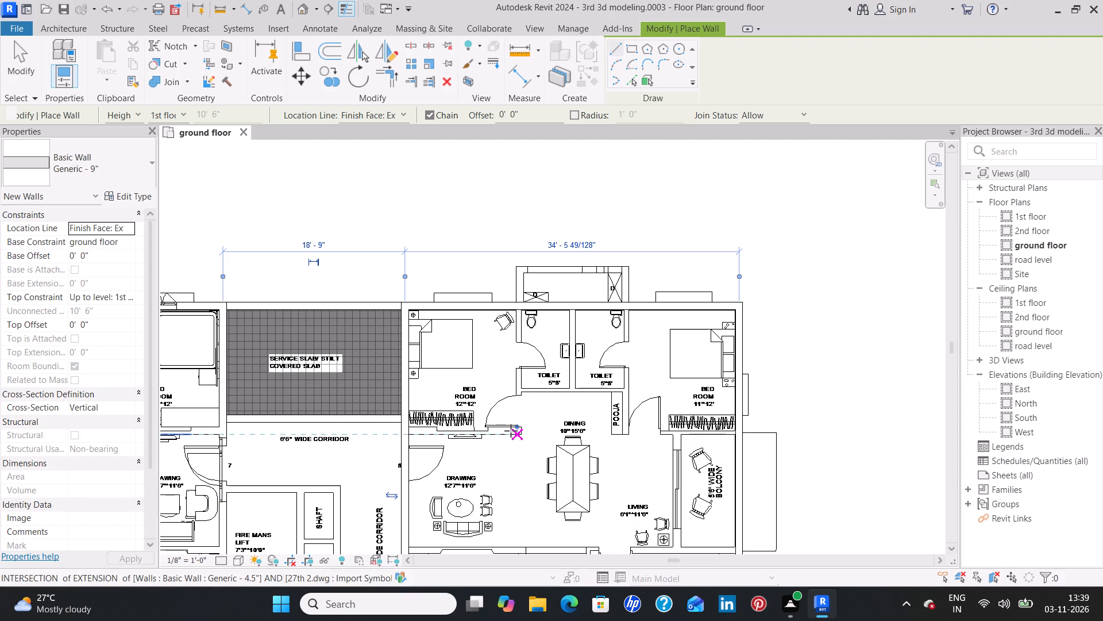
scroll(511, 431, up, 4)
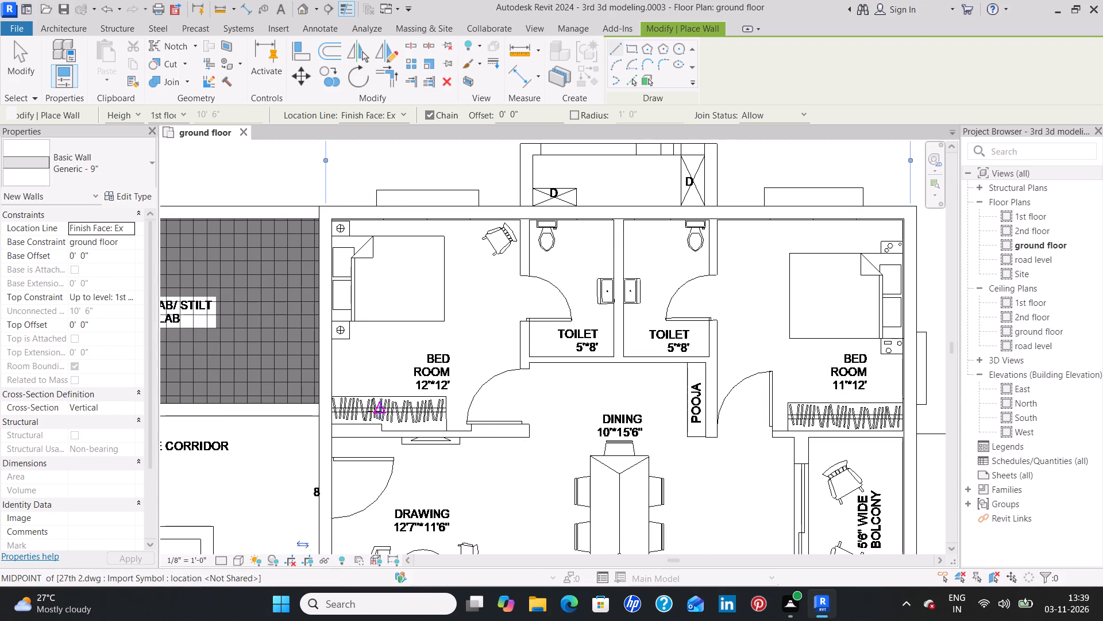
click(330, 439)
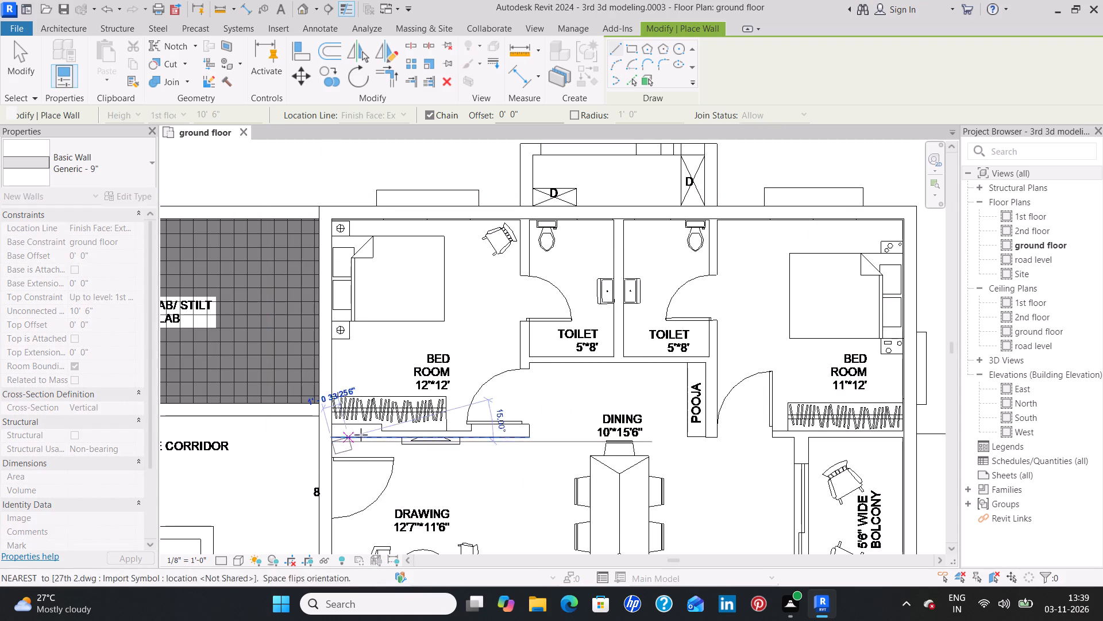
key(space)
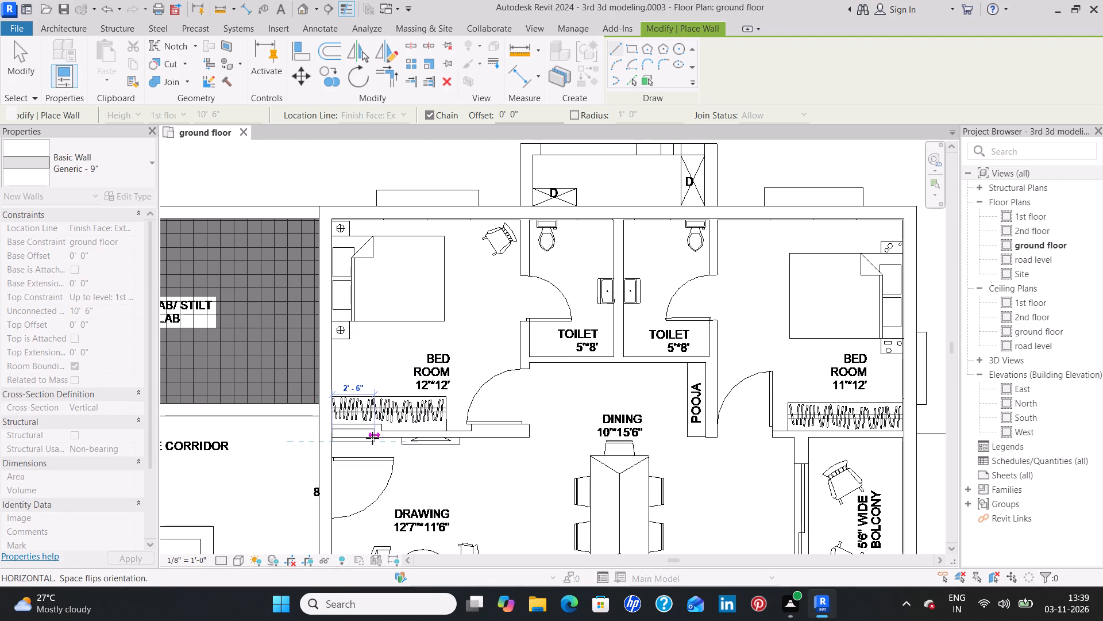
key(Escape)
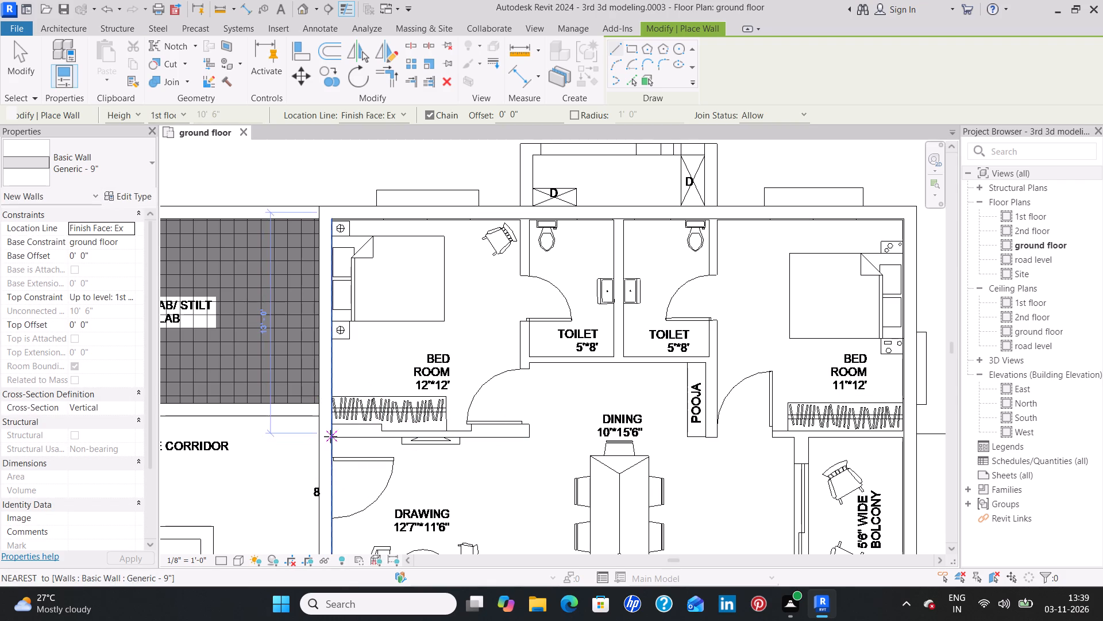
Draw two 9" wall segments between the 12'*12' bedroom and the drawing room, about 2'-11" beside the corridor wall and 3'-5" at the bedroom door.
scroll(330, 436, up, 4)
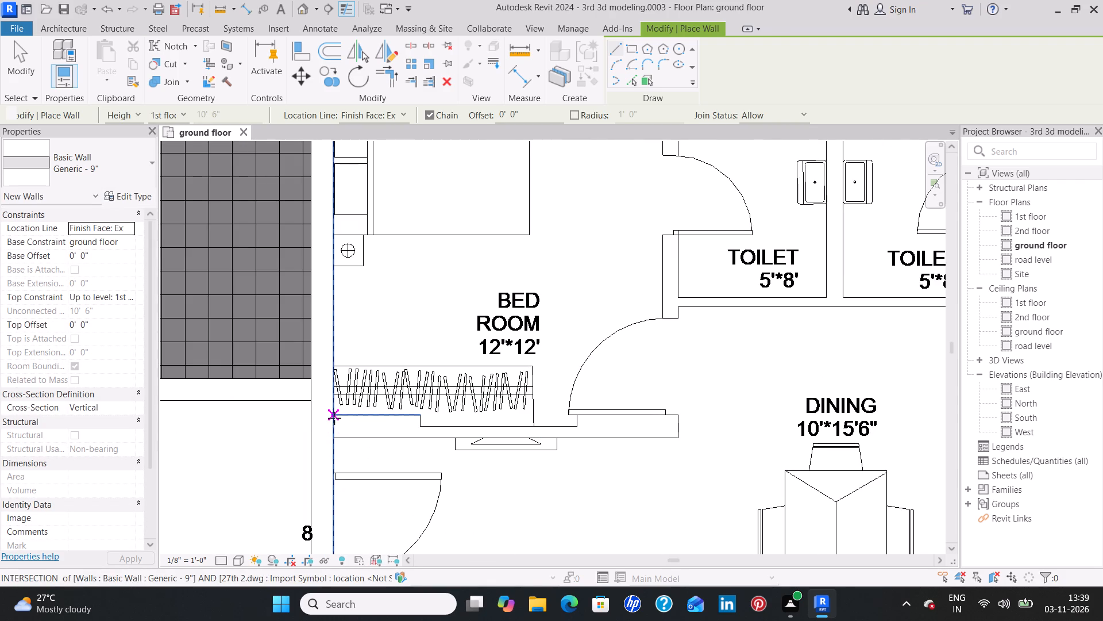
click(334, 415)
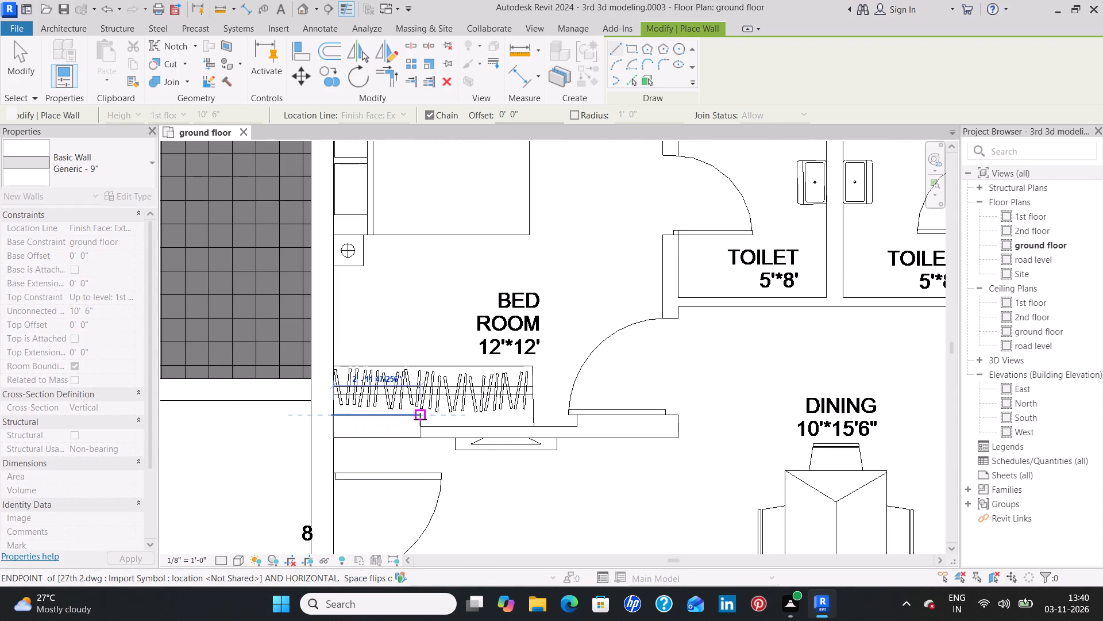
click(420, 419)
key(space)
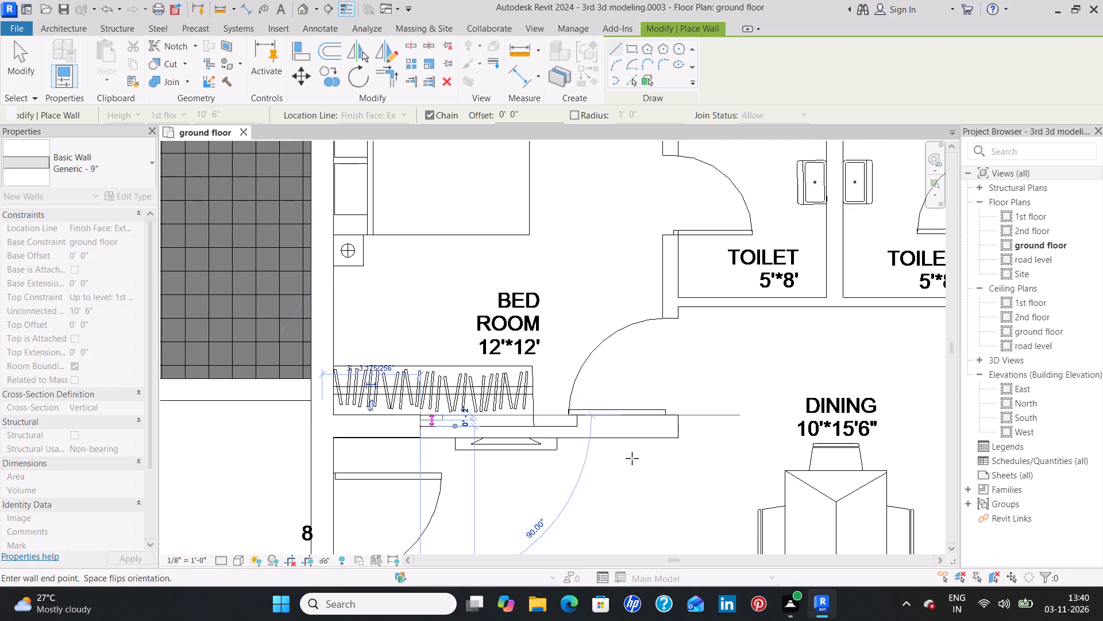
key(space)
key(space)
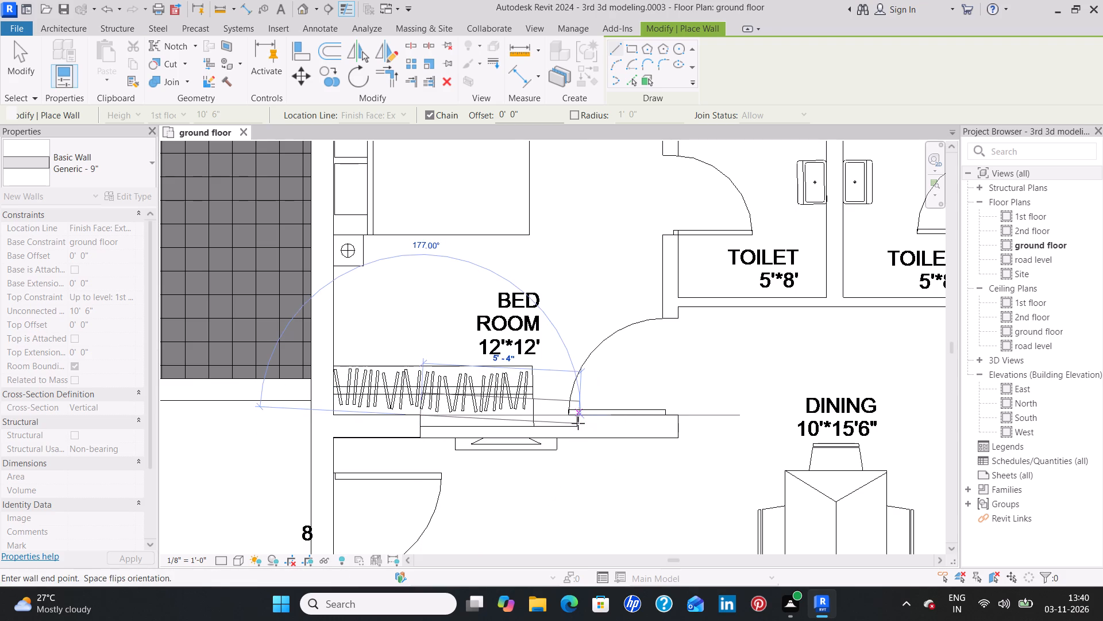
key(Escape)
click(577, 421)
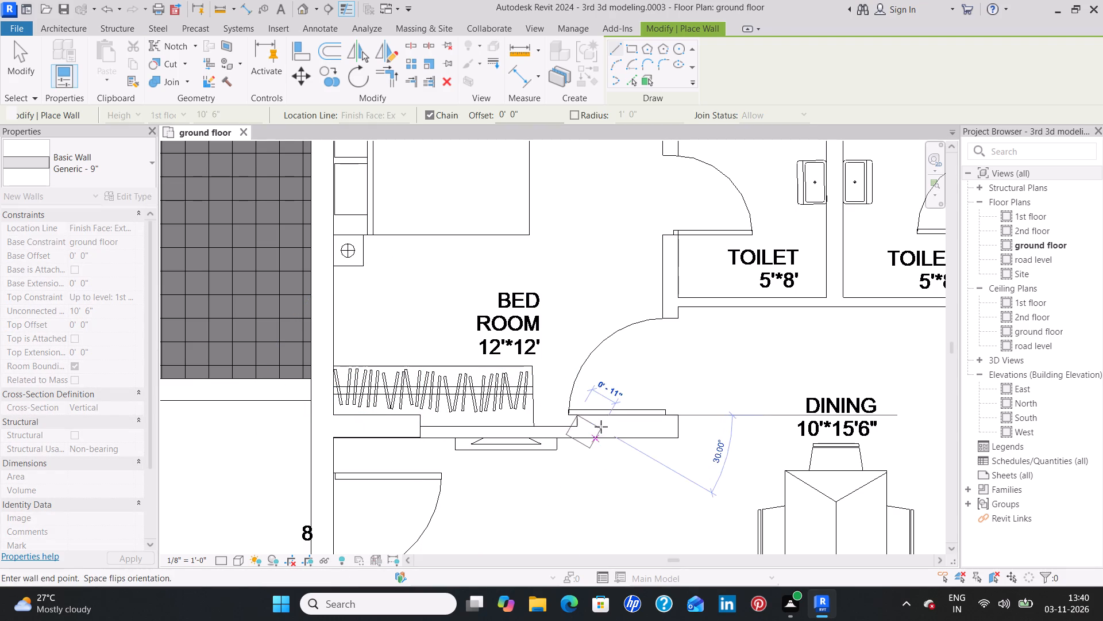
click(675, 417)
key(Escape)
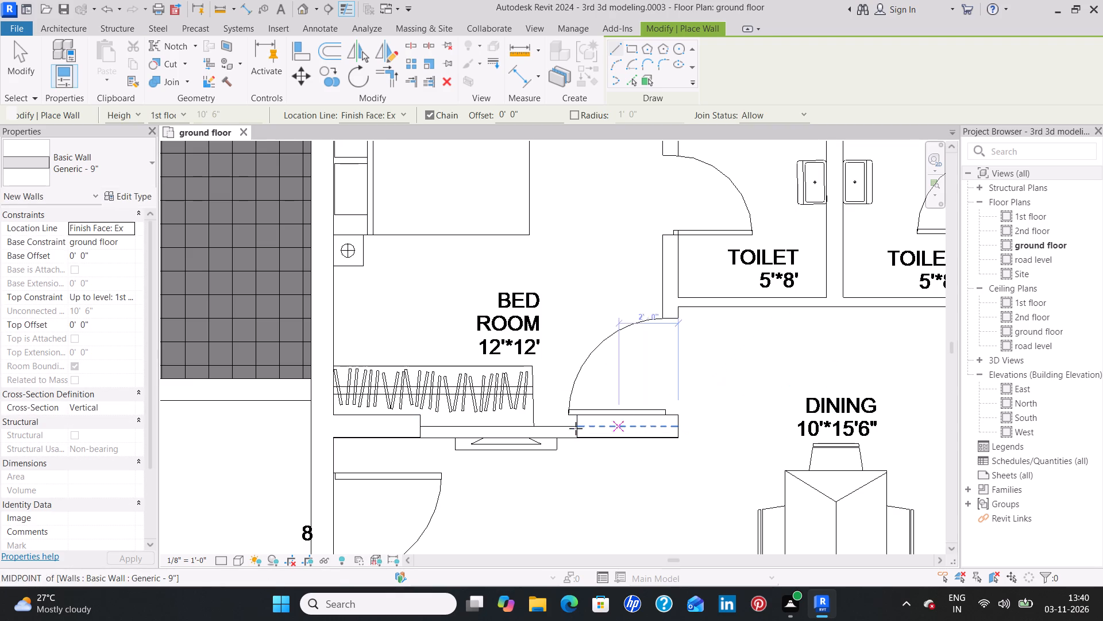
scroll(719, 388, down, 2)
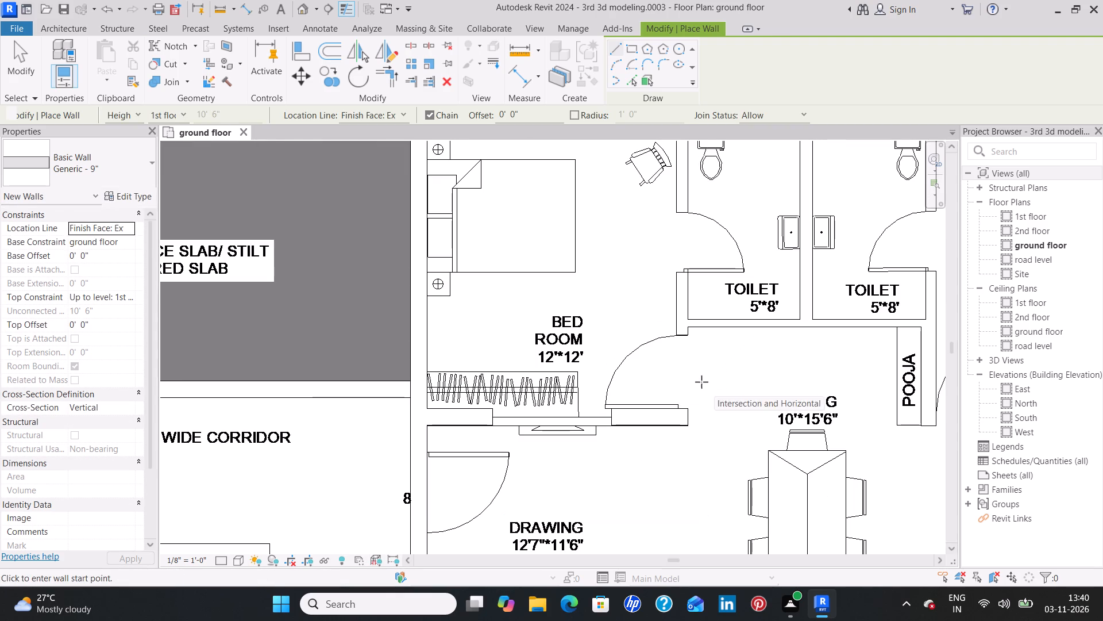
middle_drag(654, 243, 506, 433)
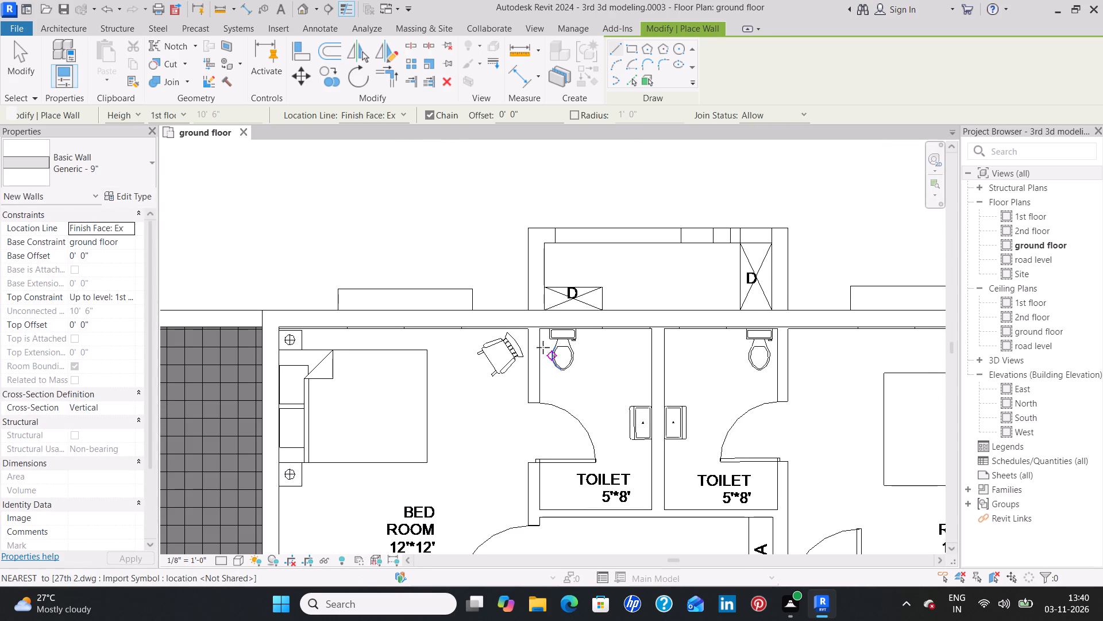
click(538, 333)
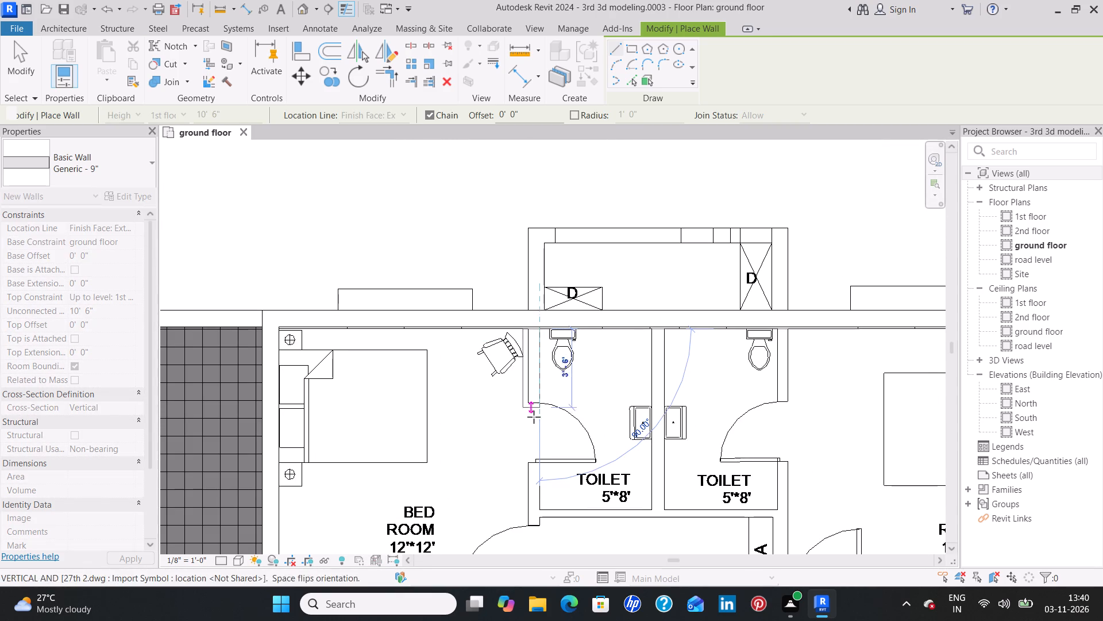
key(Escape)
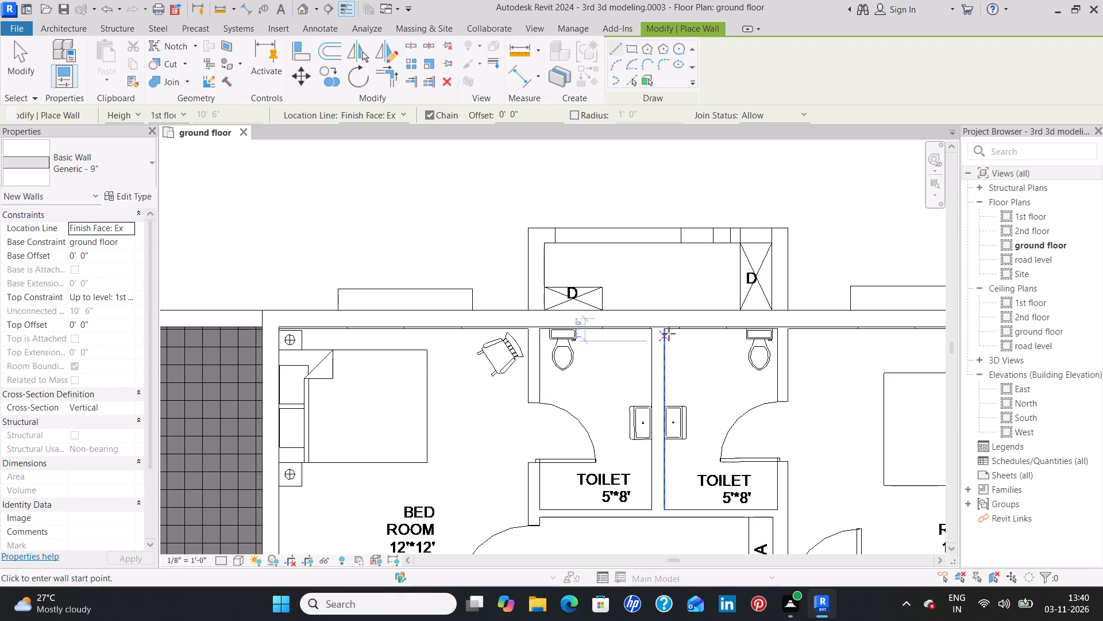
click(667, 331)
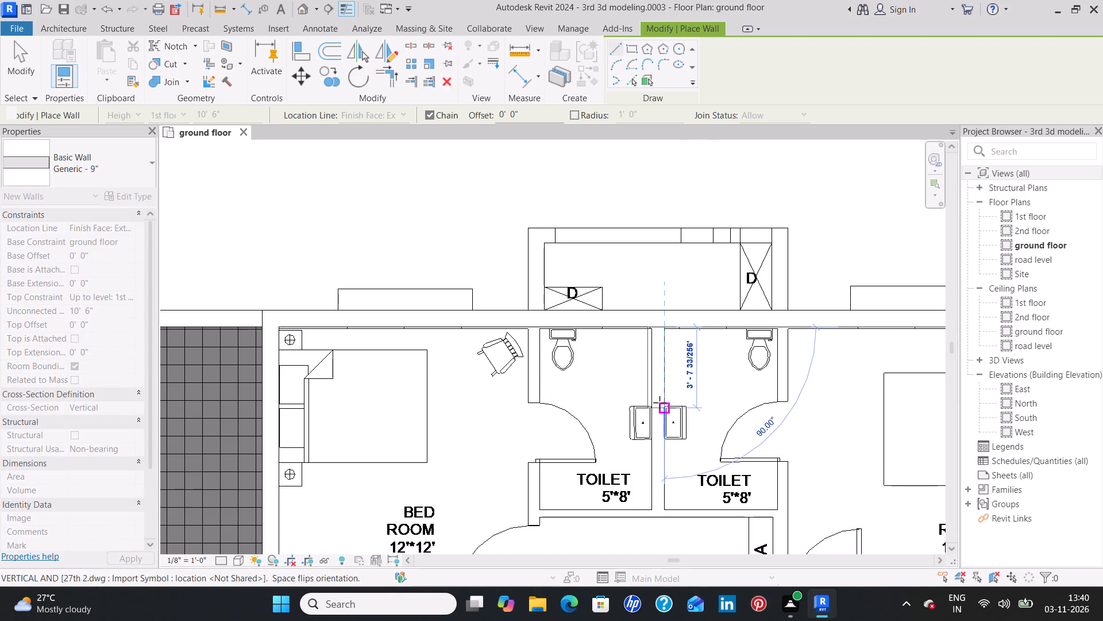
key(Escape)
Draw a vertical 9" wall about 4'-6" long between the pooja and the 11'*12' bedroom door, with its thickness on the pooja side.
scroll(754, 466, down, 4)
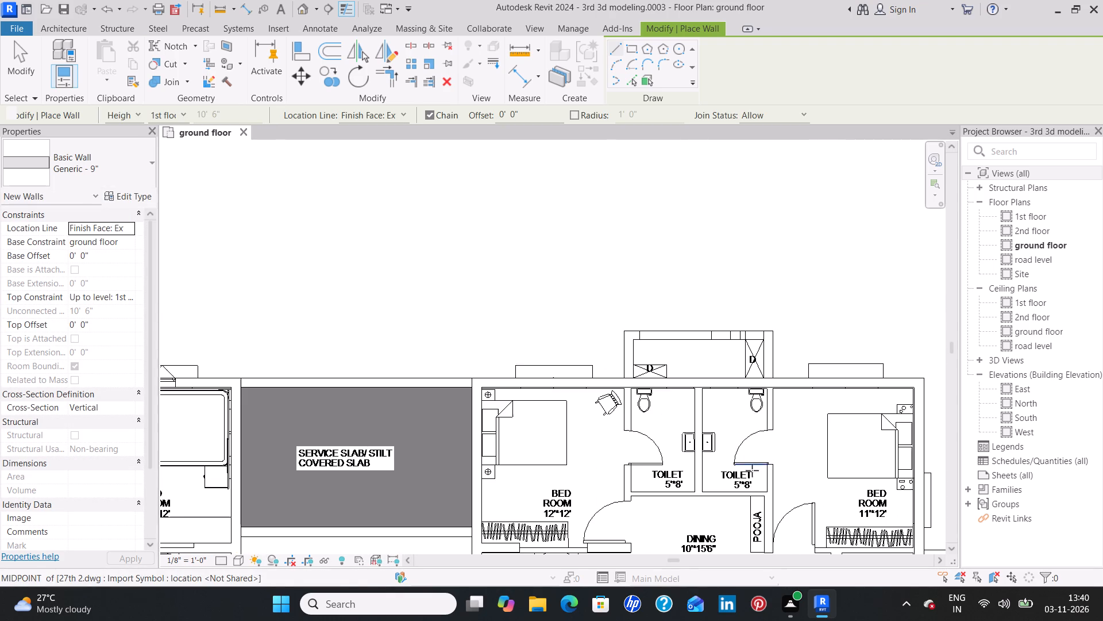
scroll(709, 524, up, 1)
middle_drag(709, 524, 672, 364)
scroll(715, 377, up, 2)
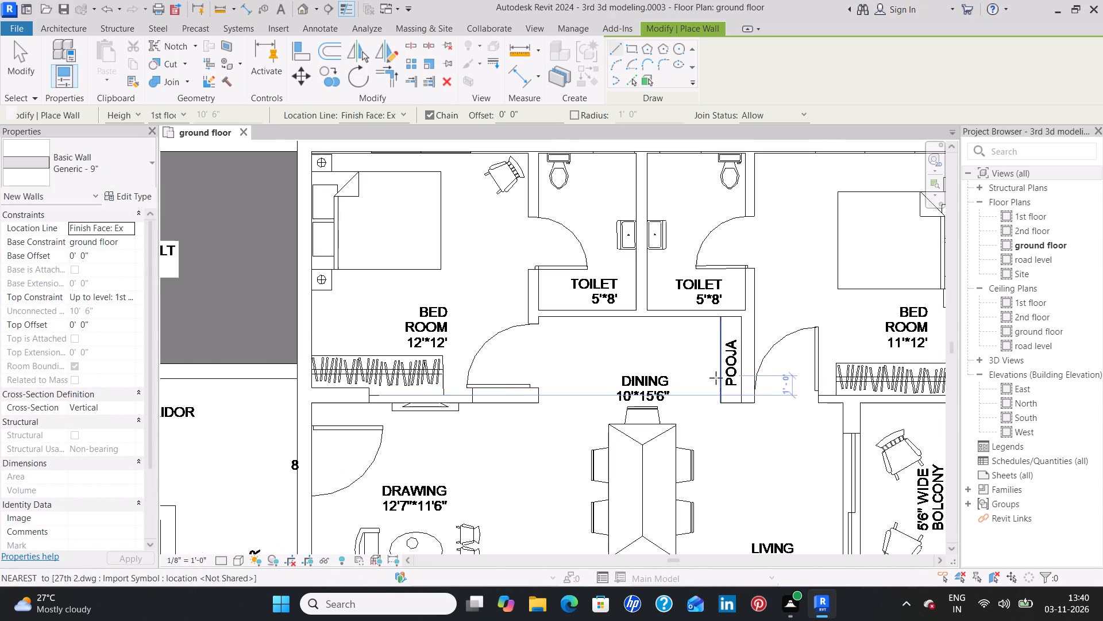
click(753, 401)
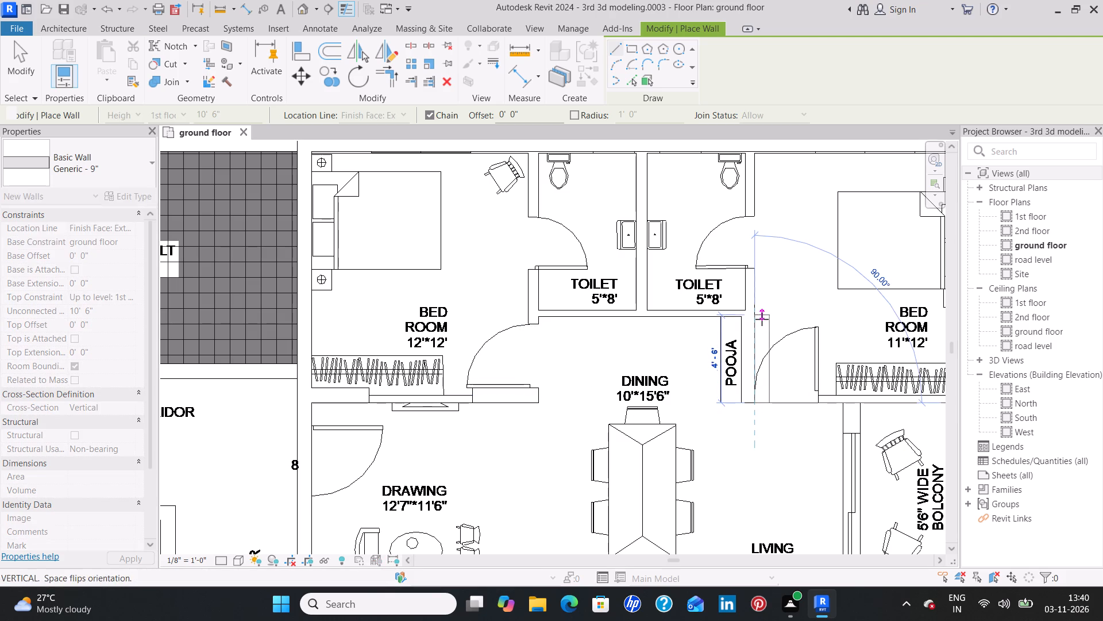
key(space)
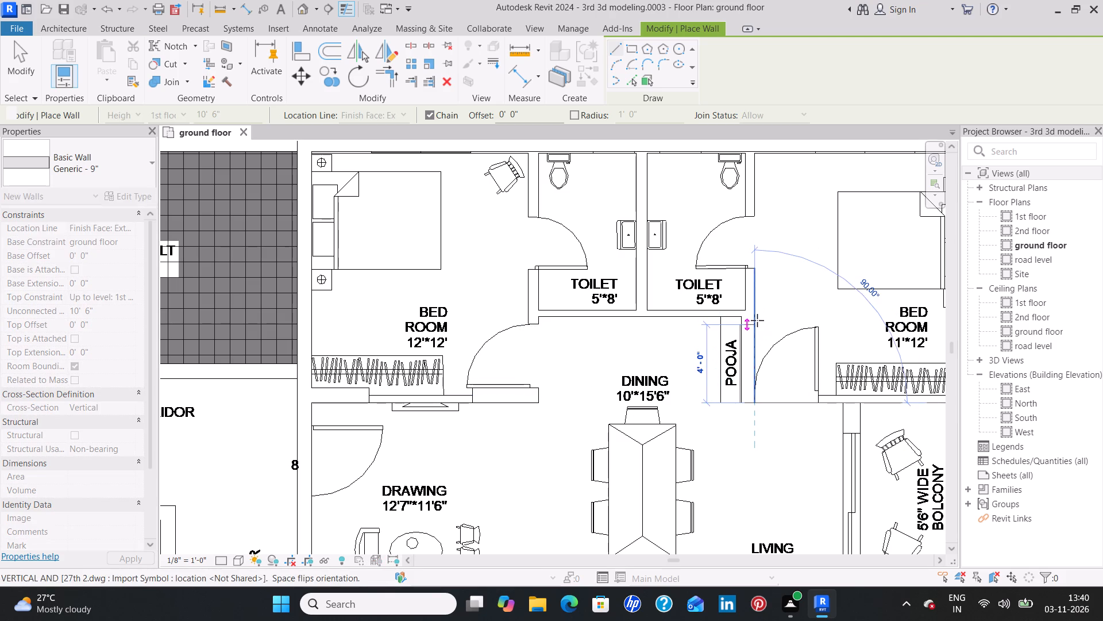
click(757, 318)
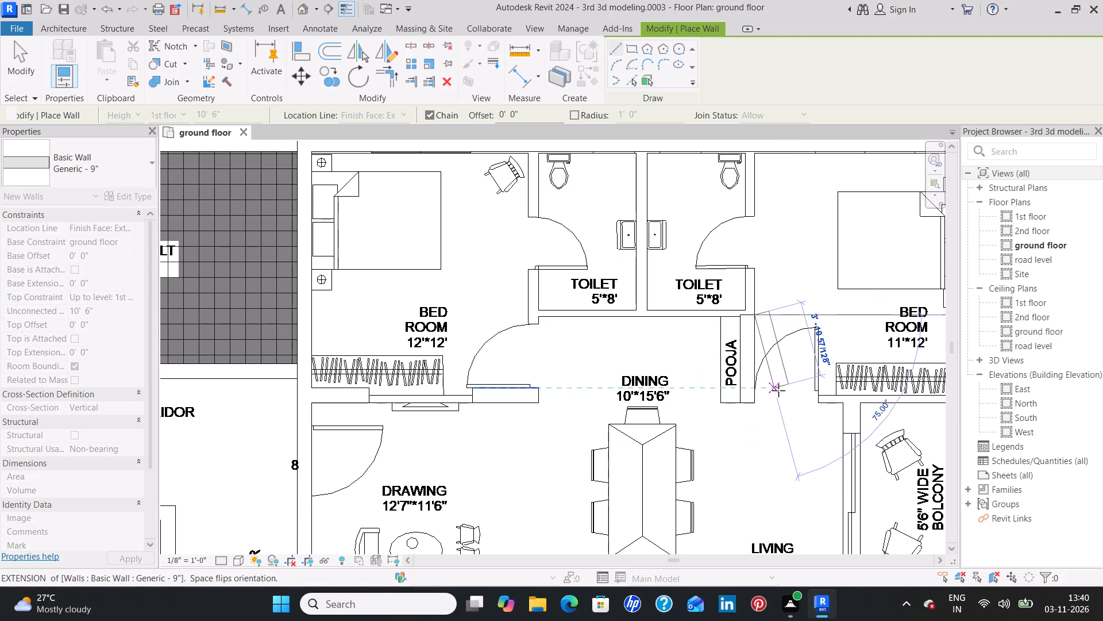
key(Escape)
Draw a vertical 9" wall about 11'-7" long between the living area and the 5'6" wide balcony.
scroll(813, 421, down, 3)
middle_drag(808, 423, 591, 392)
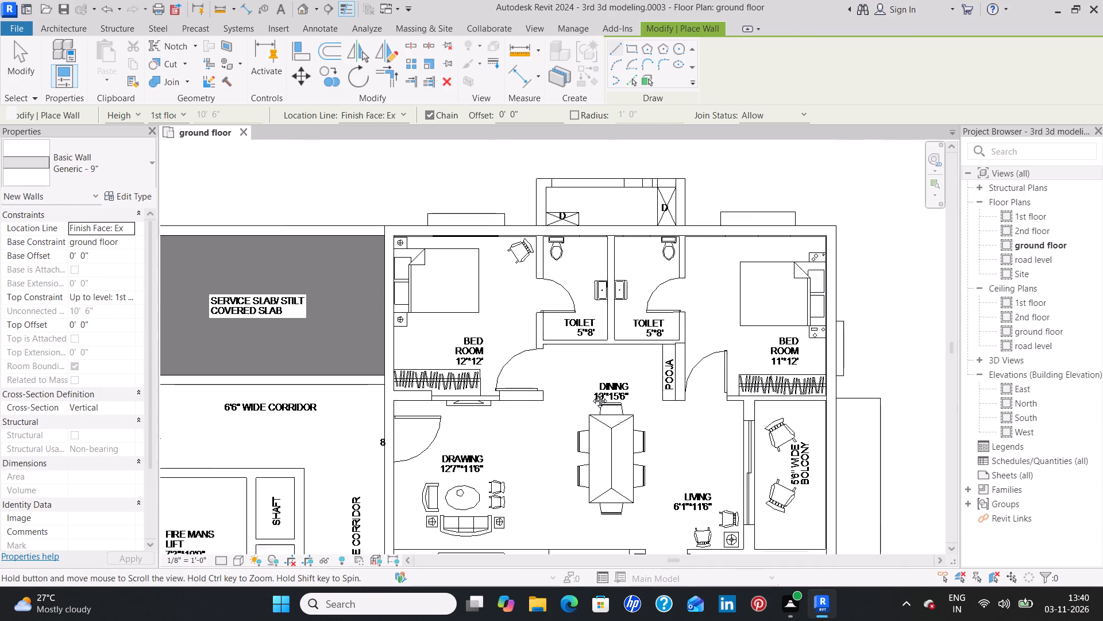
middle_drag(591, 392, 547, 386)
scroll(582, 380, up, 3)
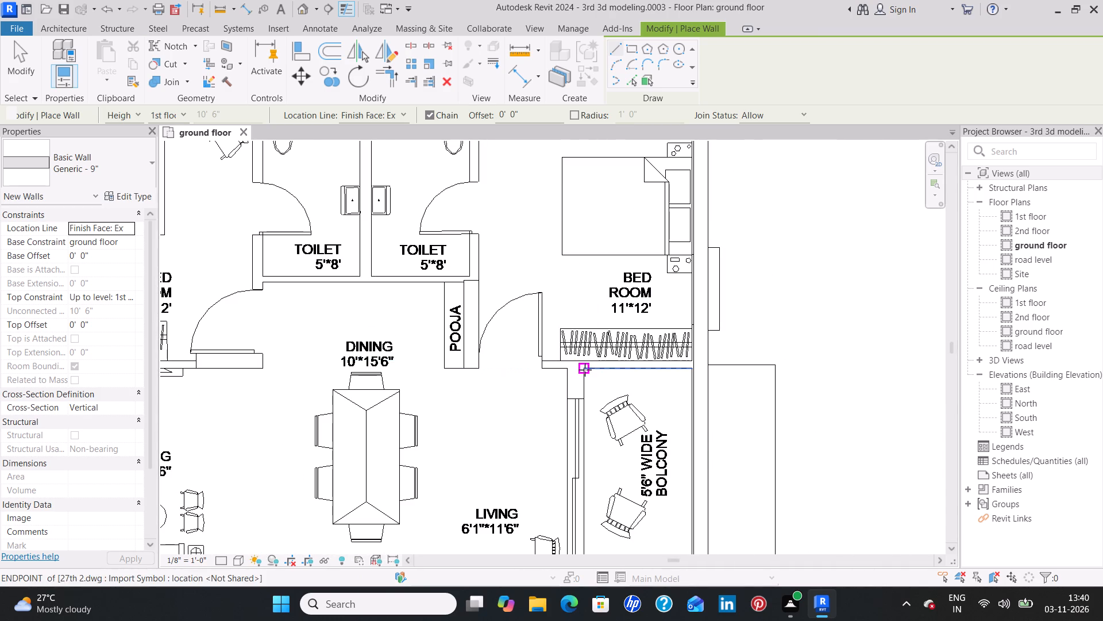
click(585, 370)
scroll(589, 520, down, 3)
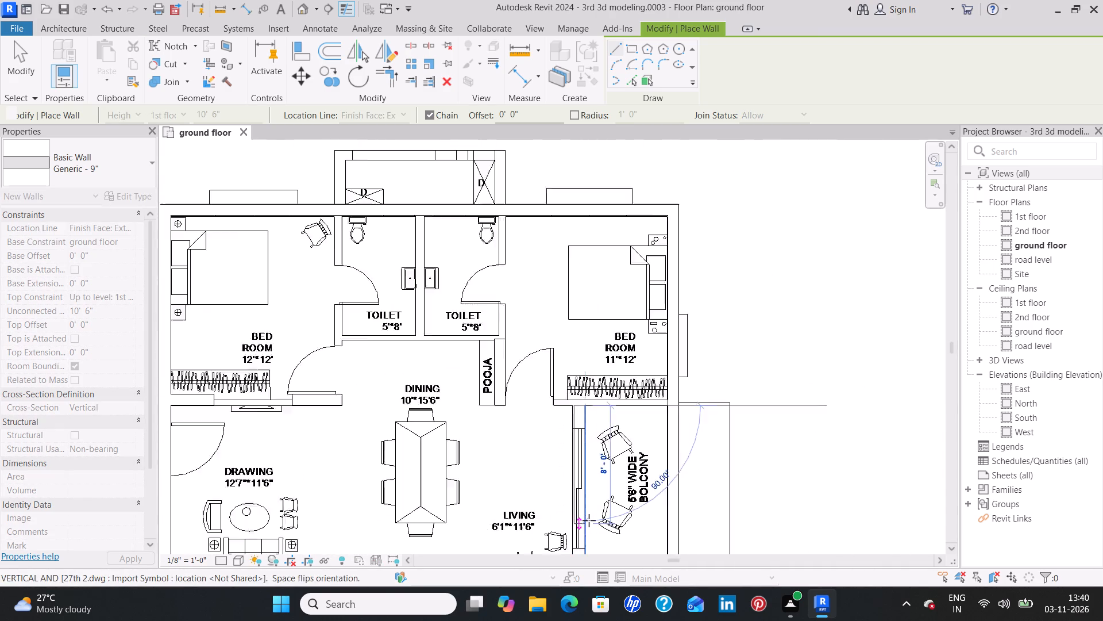
middle_drag(592, 511, 604, 423)
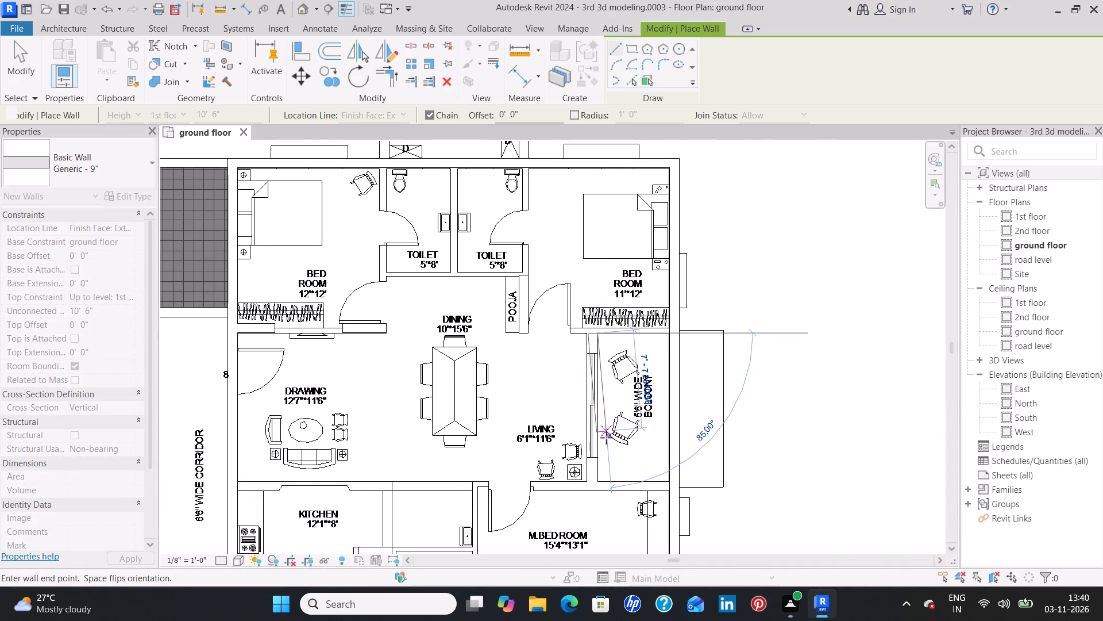
scroll(590, 480, up, 3)
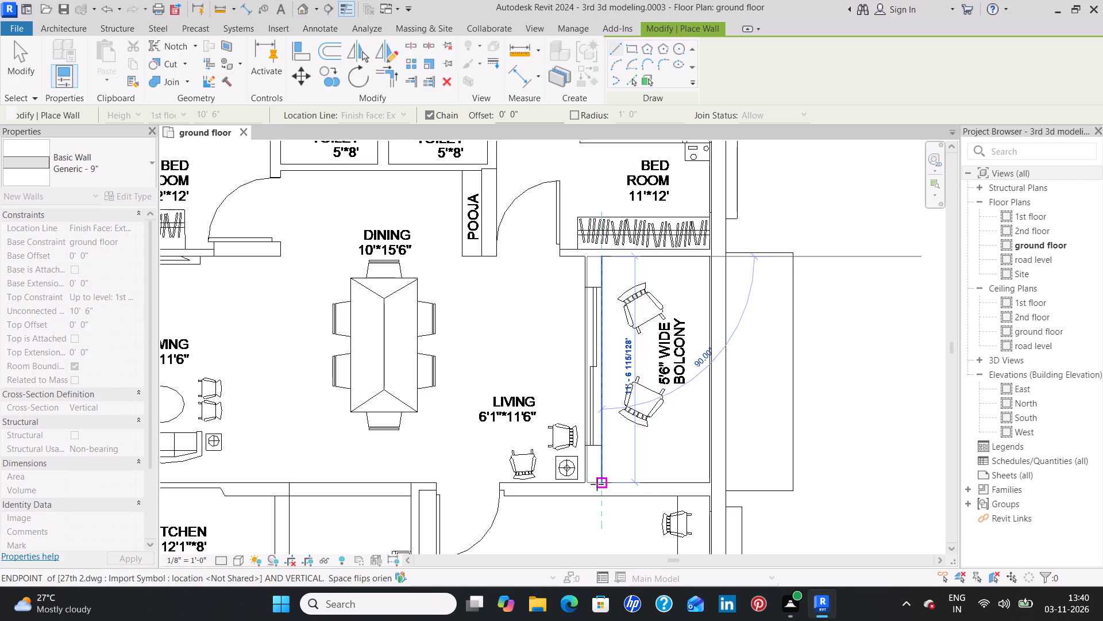
click(596, 484)
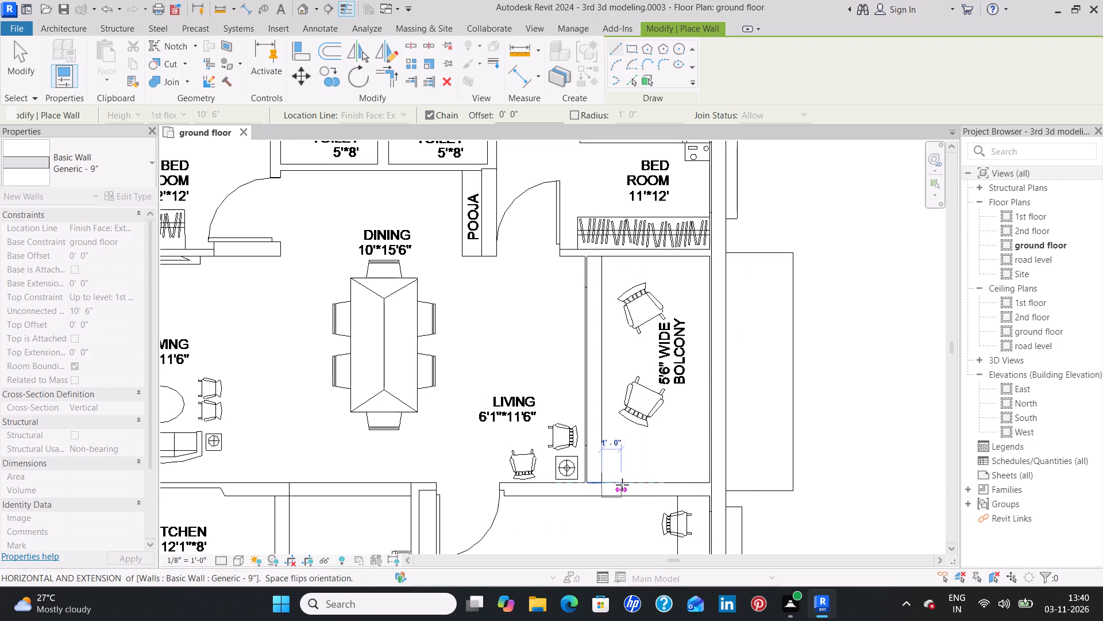
key(Escape)
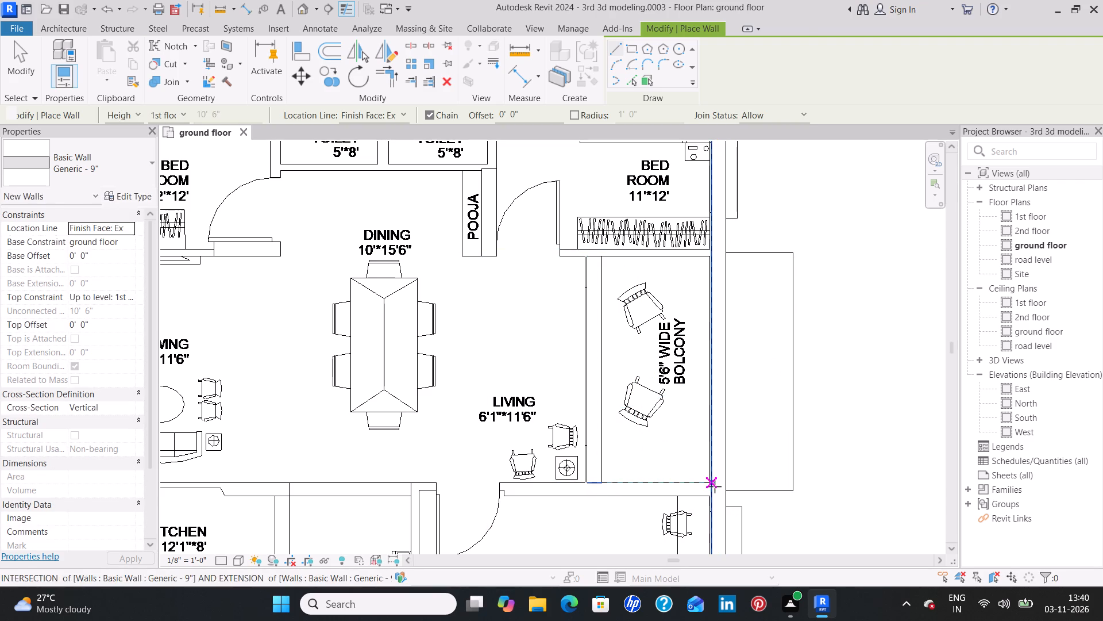
Draw a horizontal 9" wall about 10'-7" long from the outer wall to the M.Bed Room door, with its thickness on the bedroom side.
click(715, 486)
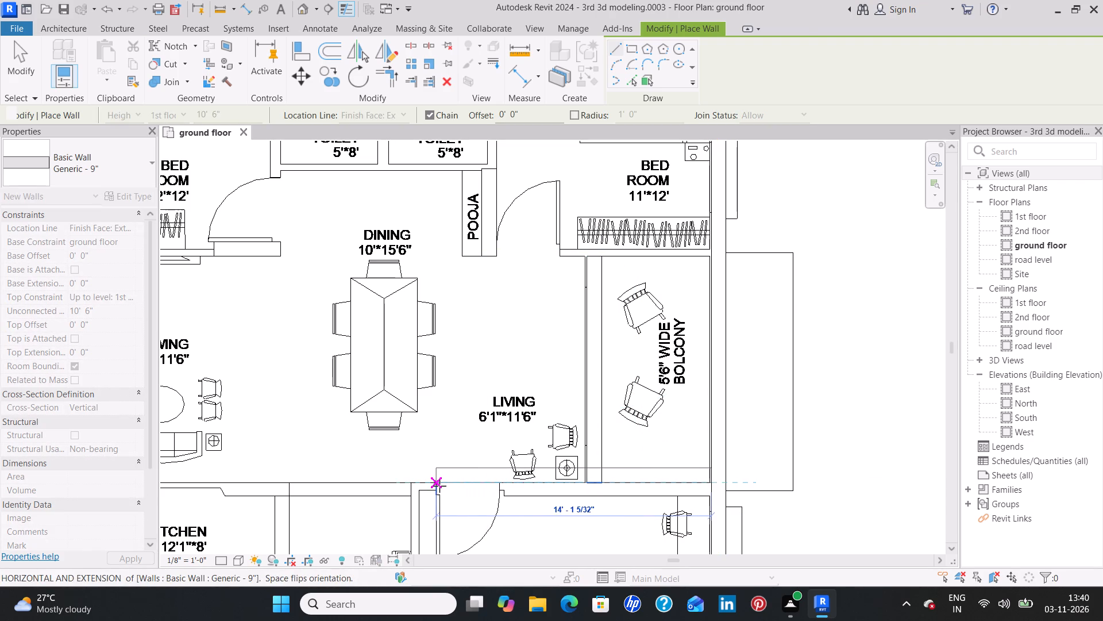
key(space)
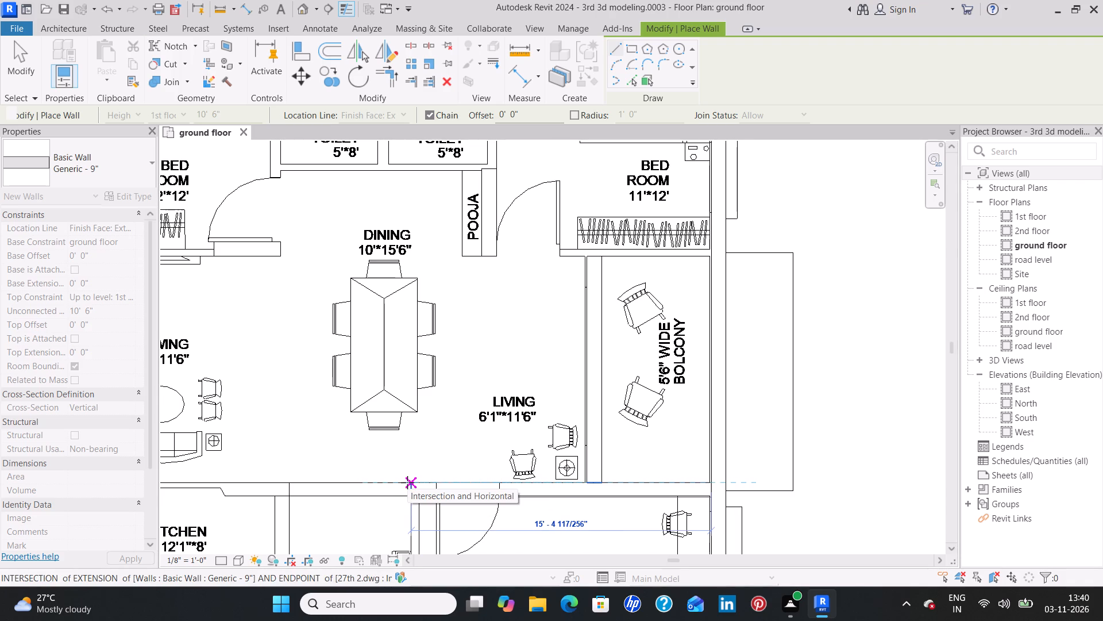
click(503, 484)
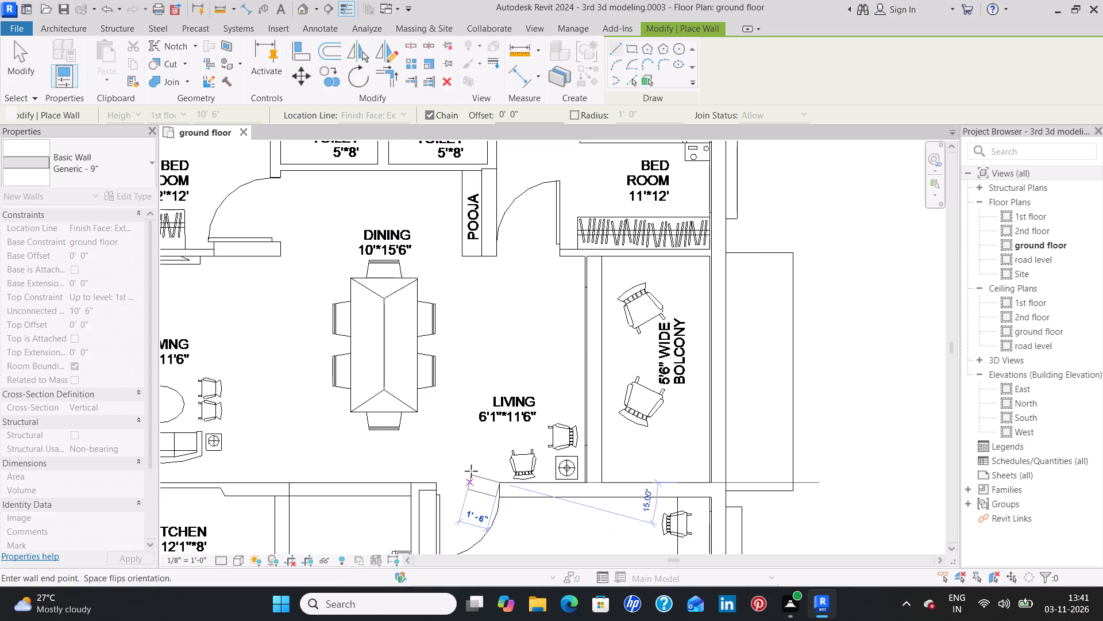
key(Escape)
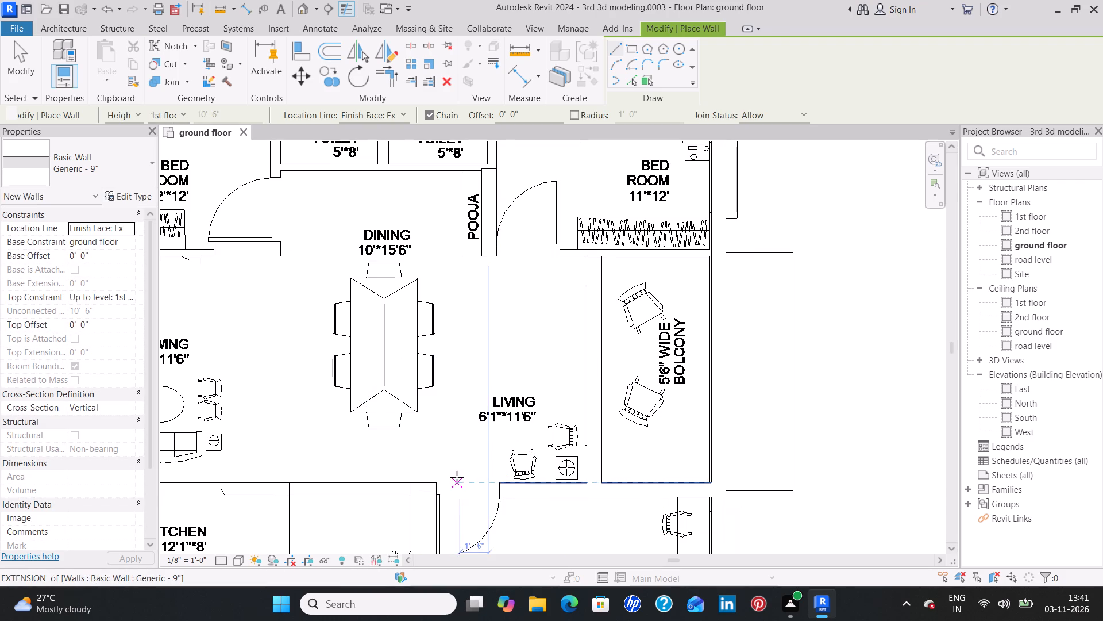
scroll(457, 477, down, 3)
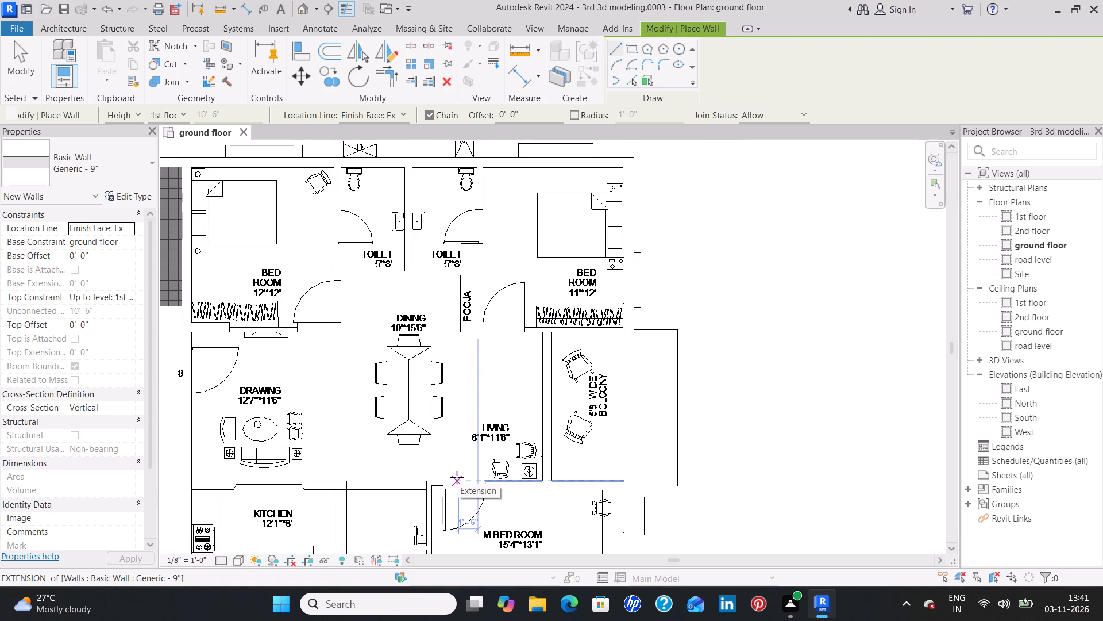
middle_drag(457, 471, 466, 362)
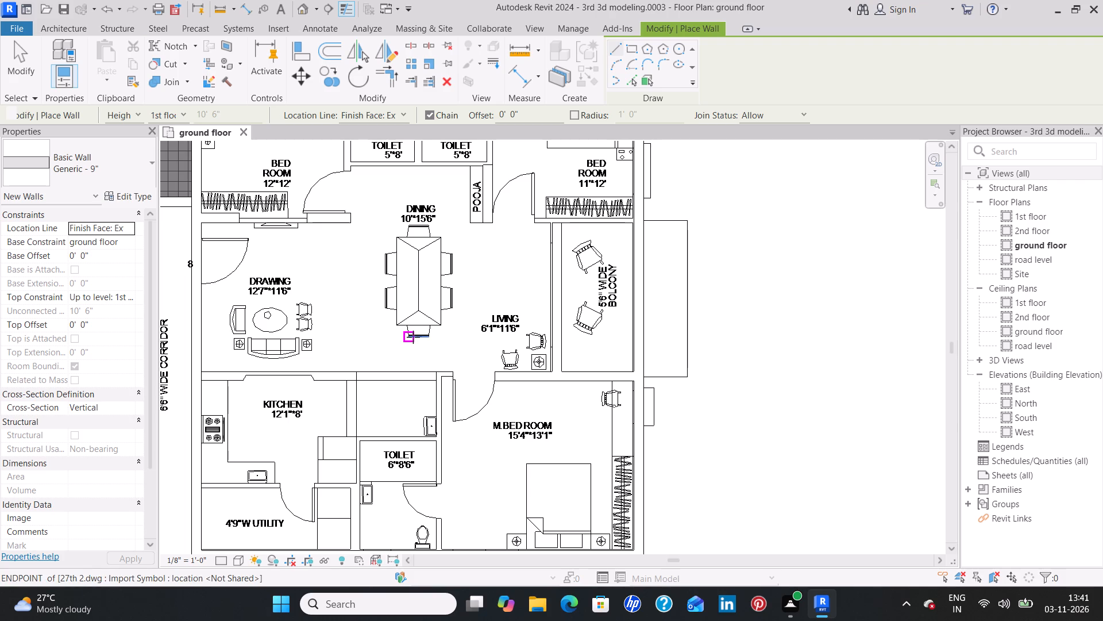
scroll(493, 271, down, 1)
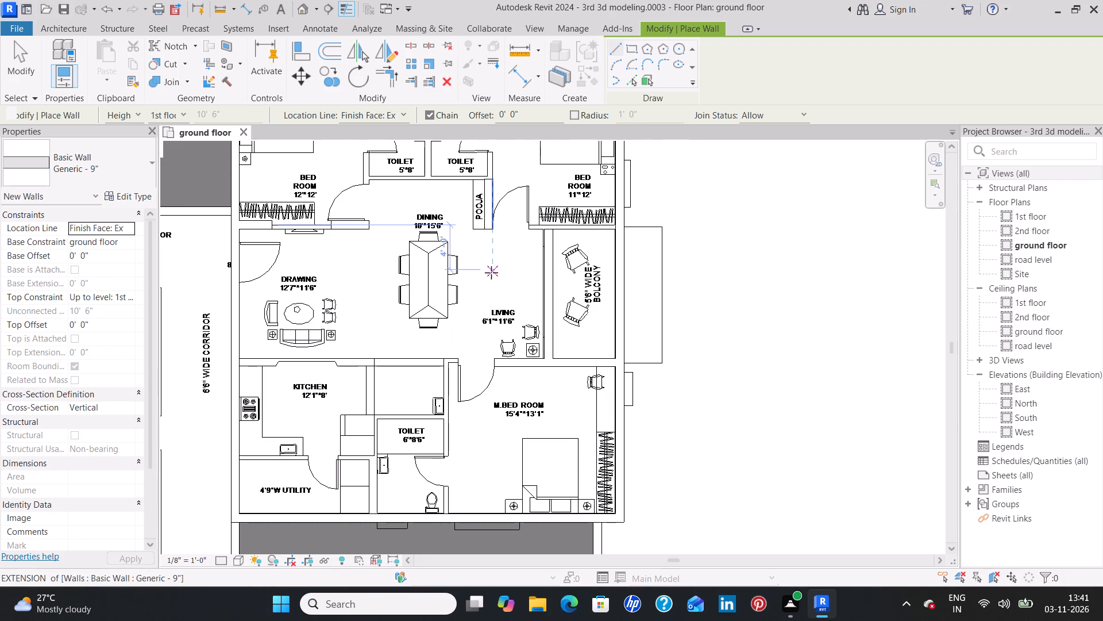
middle_drag(491, 273, 466, 351)
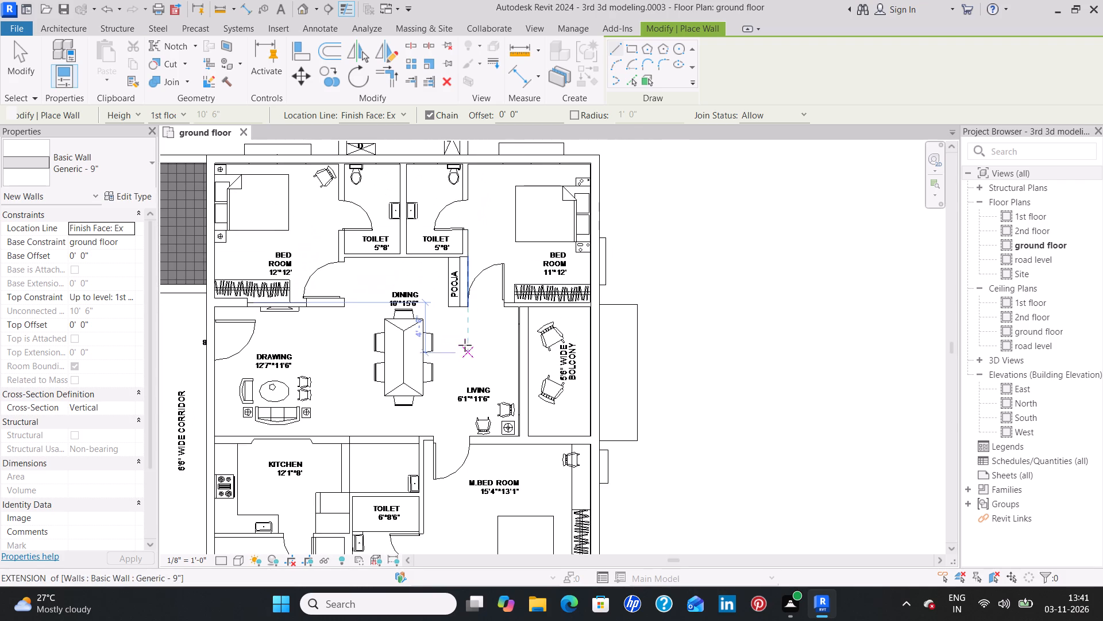
key(Escape)
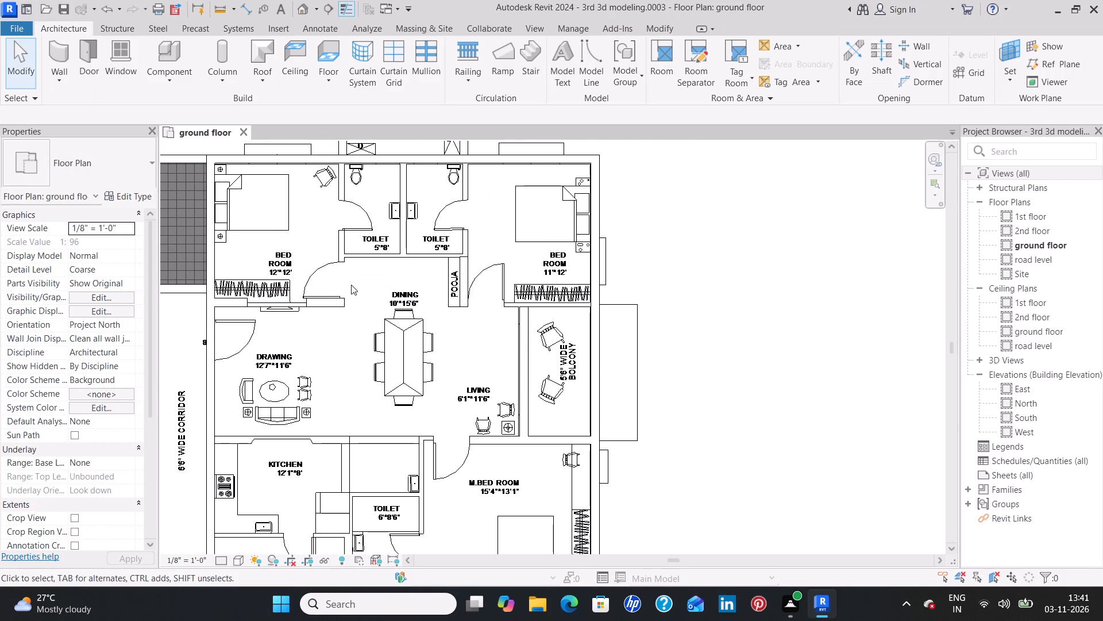
Draw a vertical Basic Wall Generic - 8" about 8'-2" long between the two 5'*8' toilets, starting at the outer wall.
click(56, 51)
click(128, 166)
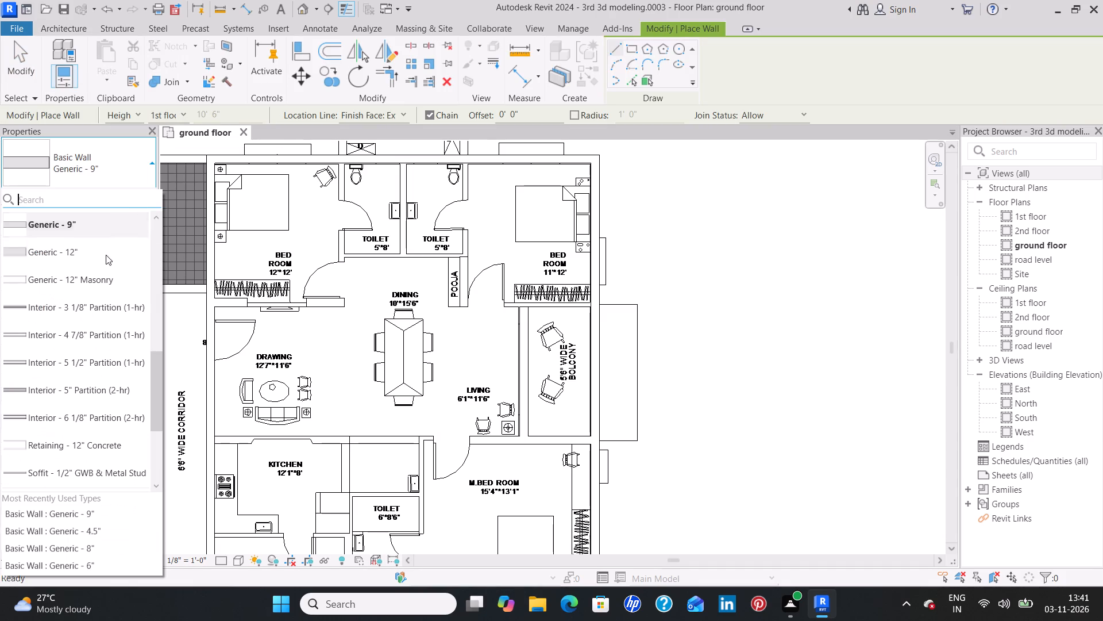
scroll(110, 266, up, 1)
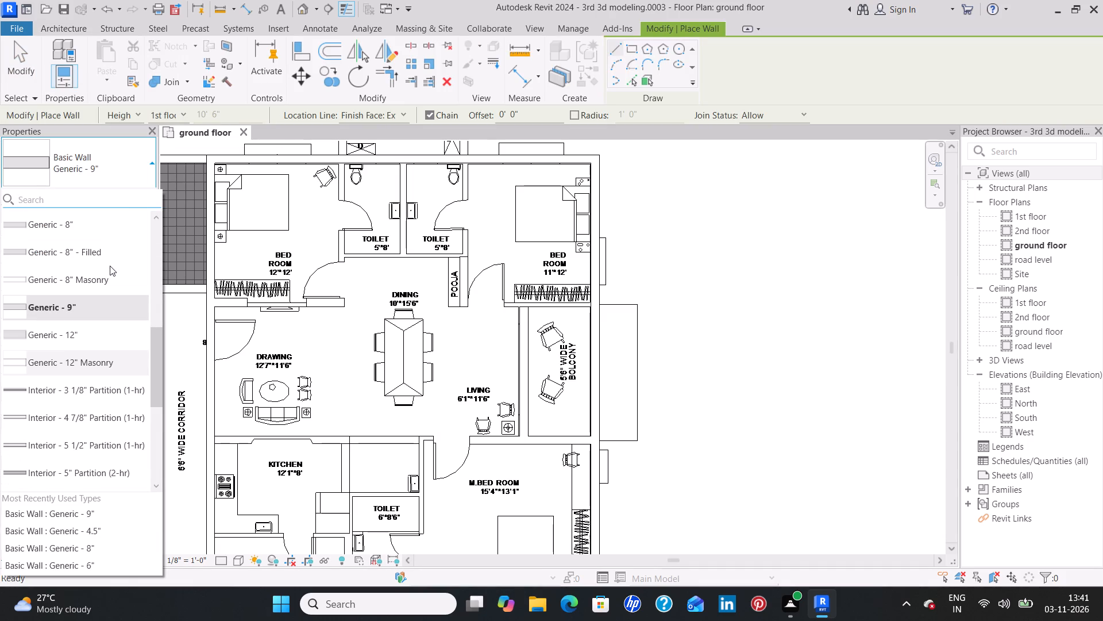
click(84, 231)
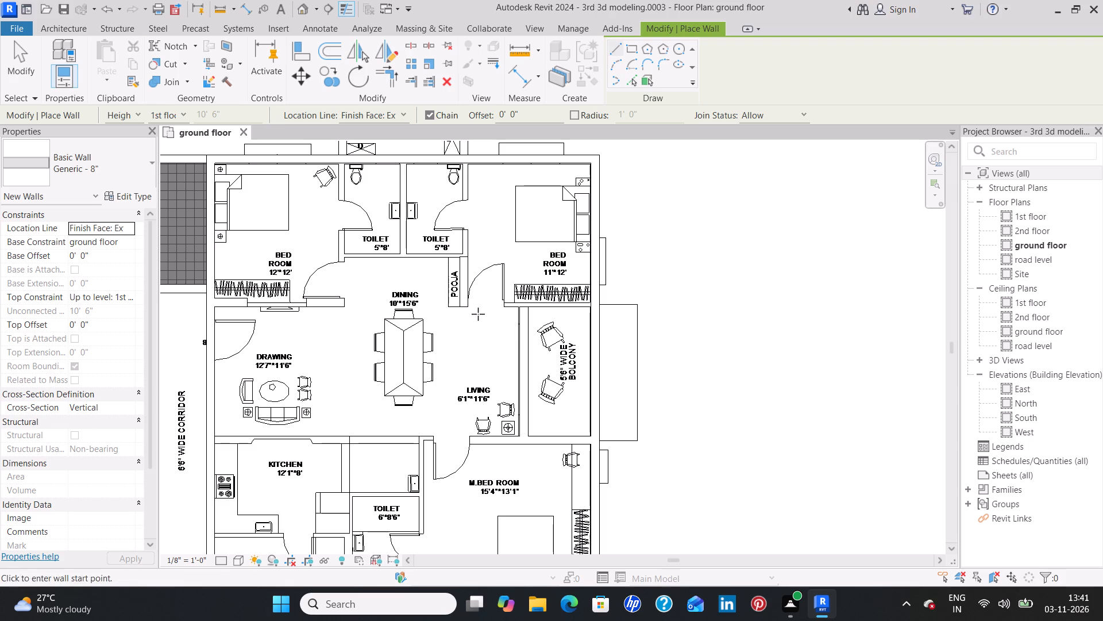
scroll(466, 310, up, 3)
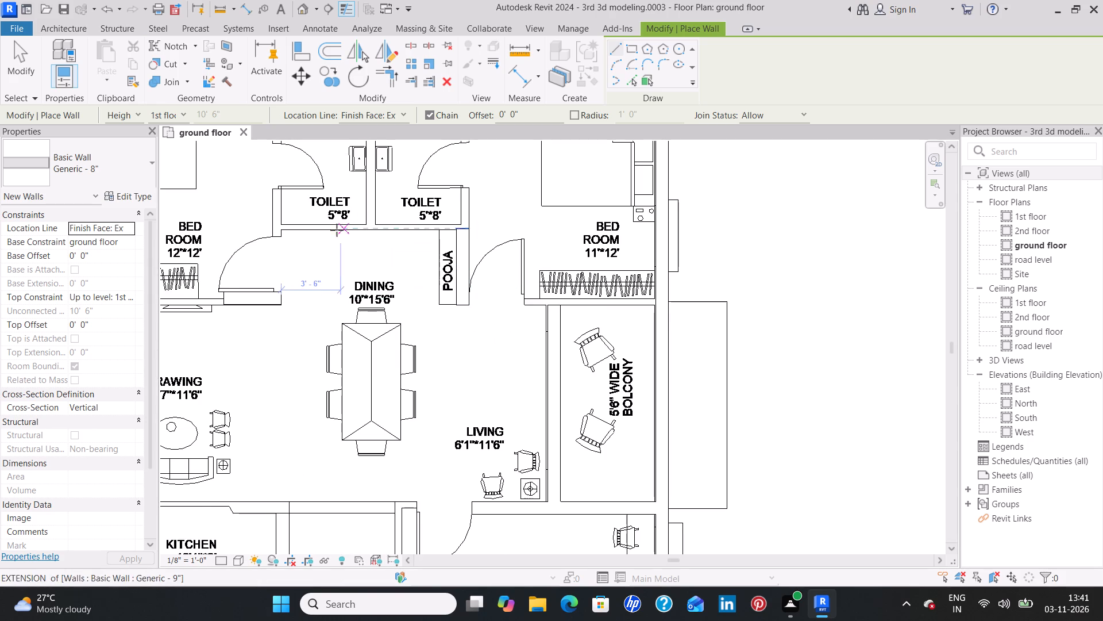
scroll(334, 236, down, 3)
middle_drag(375, 191, 368, 302)
scroll(359, 258, up, 2)
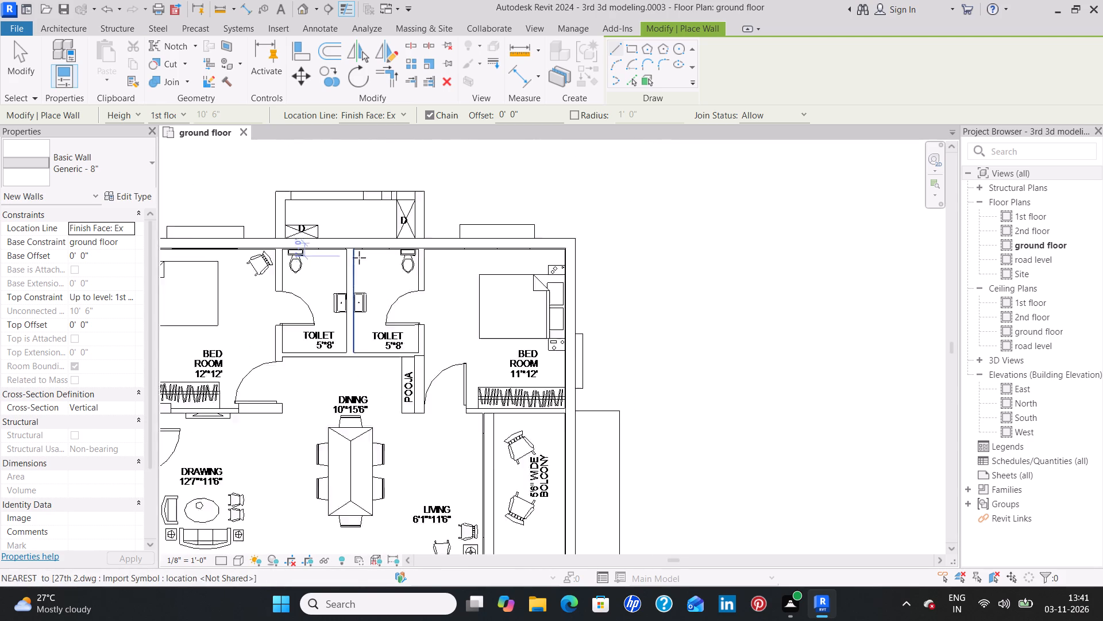
scroll(359, 258, up, 2)
click(352, 246)
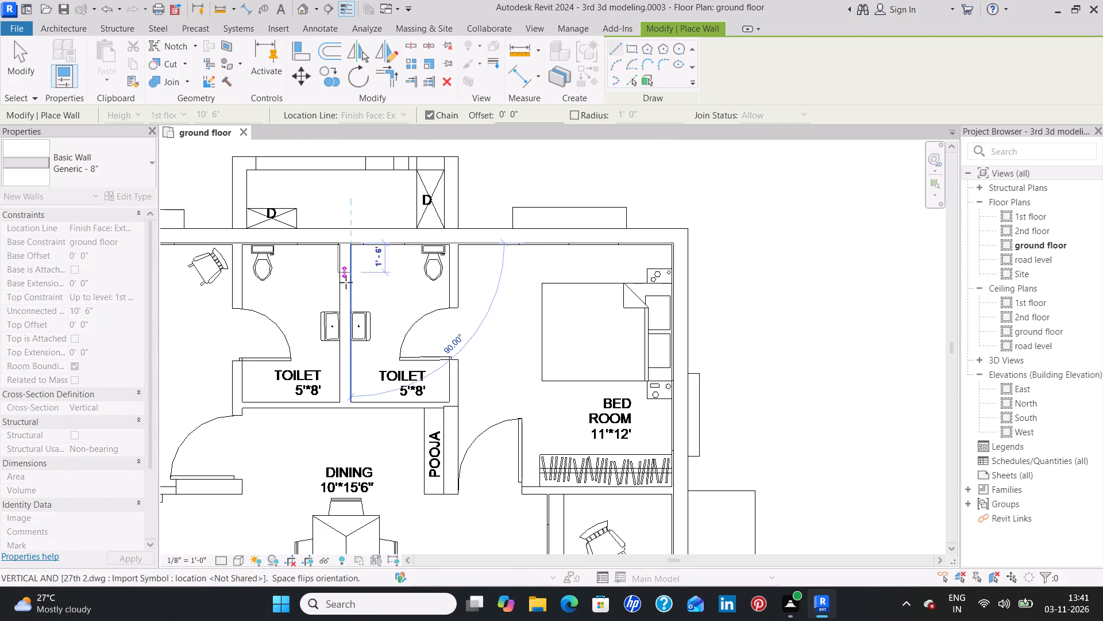
click(348, 398)
key(Escape)
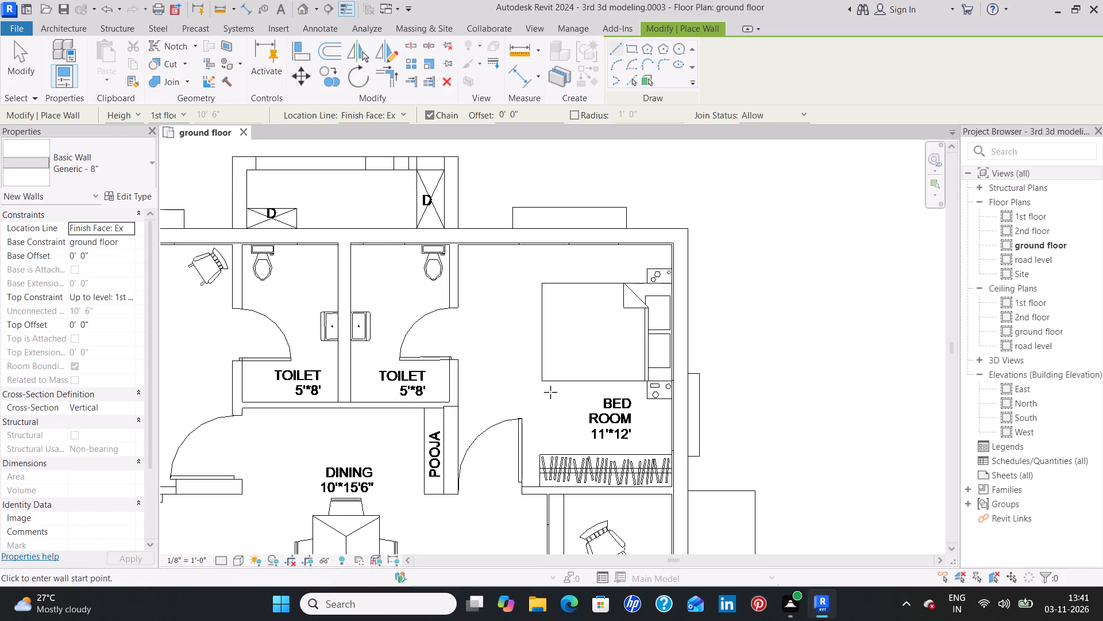
Draw a vertical 8" wall about 4'-5" long between the kitchen and the washbasin area above the 6'*8'6" toilet.
scroll(548, 394, down, 4)
middle_drag(497, 469, 504, 329)
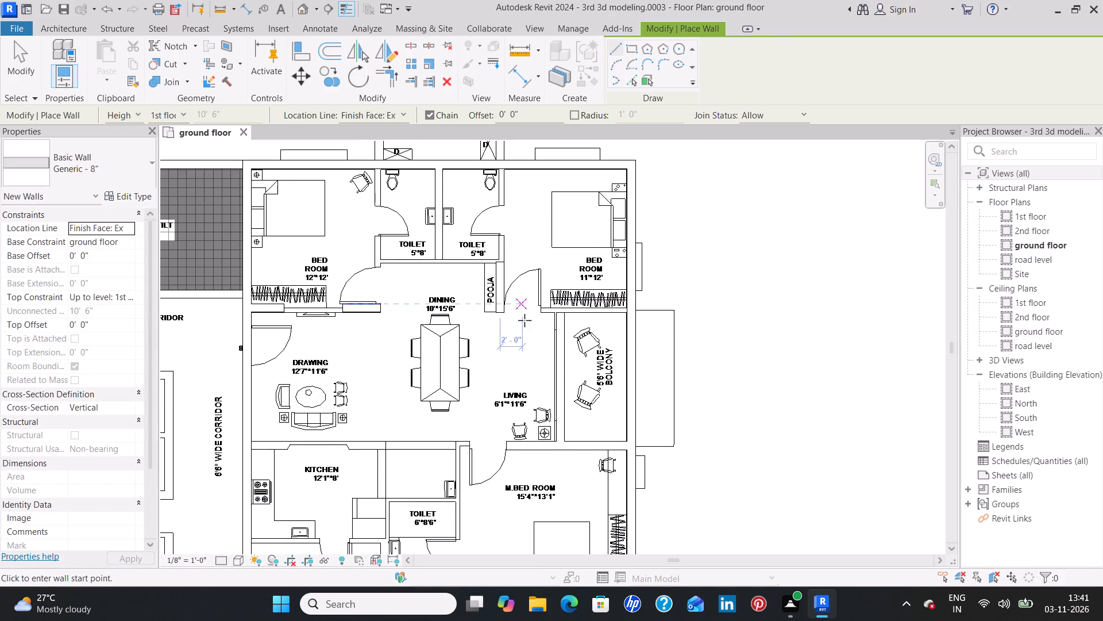
middle_drag(443, 489, 475, 411)
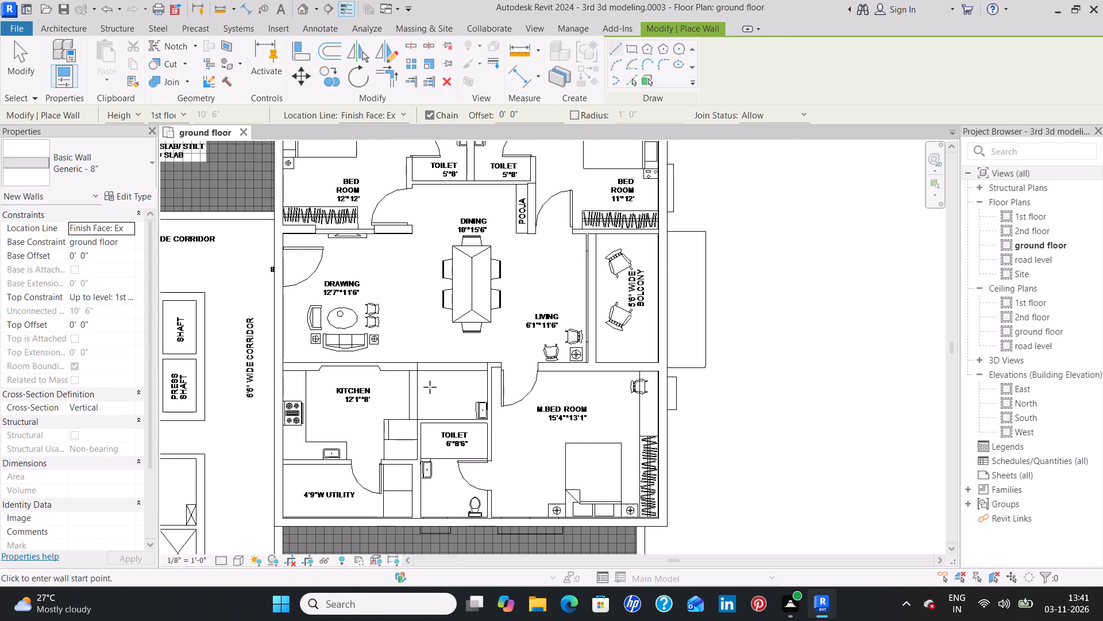
scroll(418, 378, up, 3)
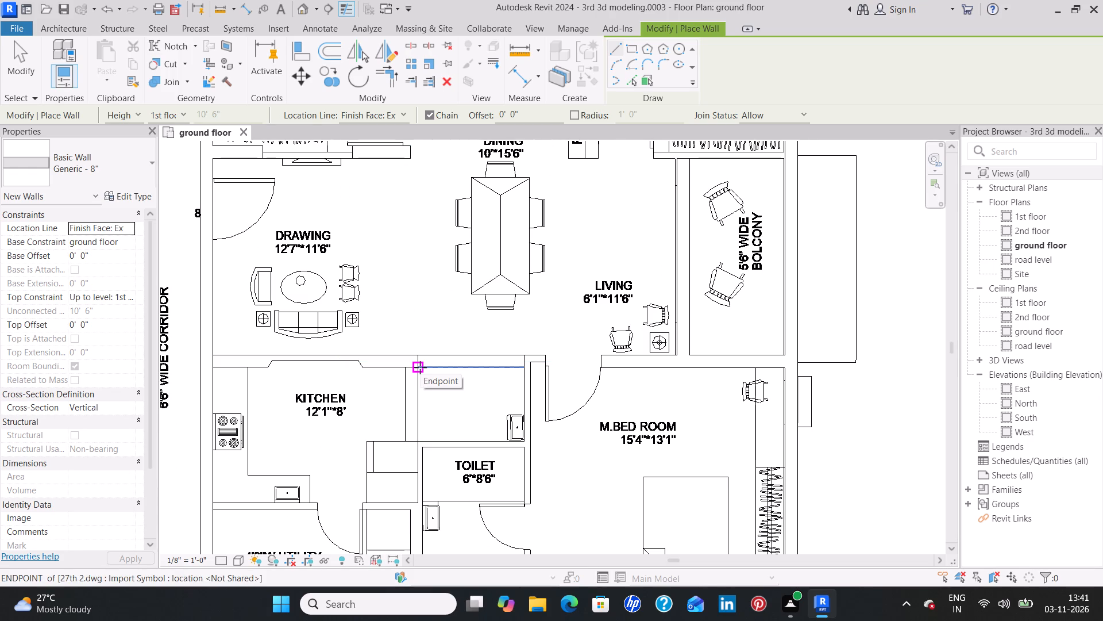
click(420, 367)
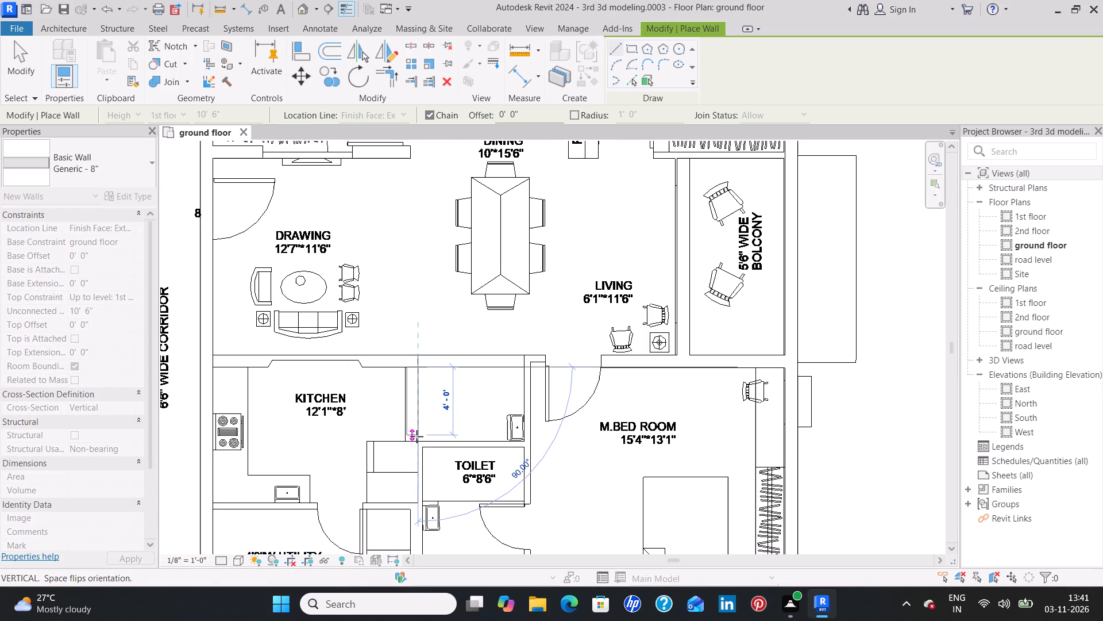
scroll(416, 438, up, 3)
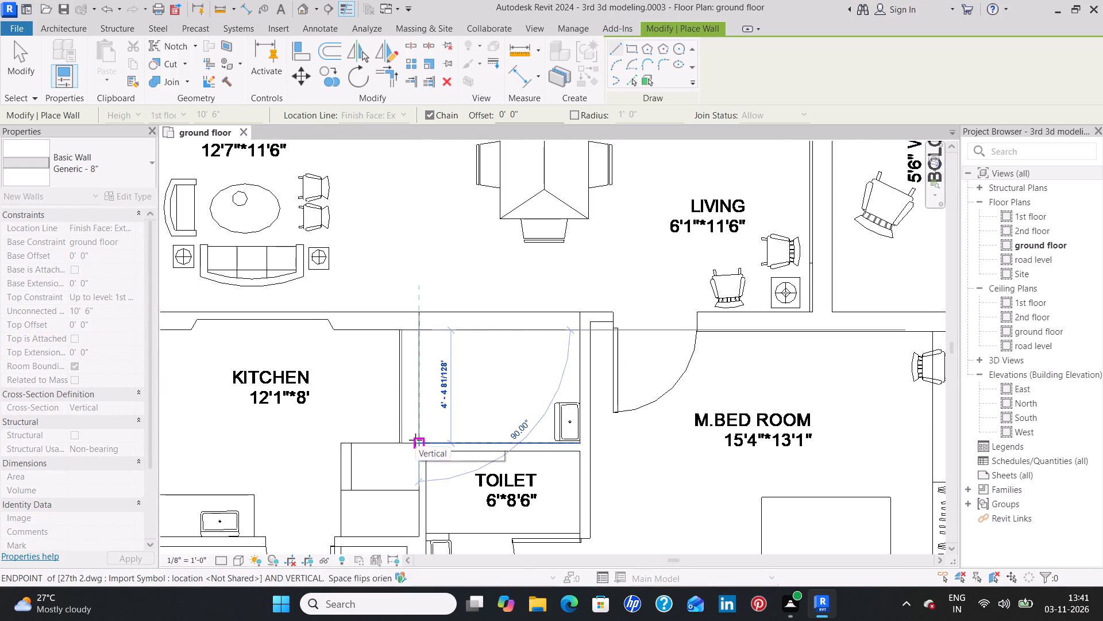
click(415, 440)
key(Escape)
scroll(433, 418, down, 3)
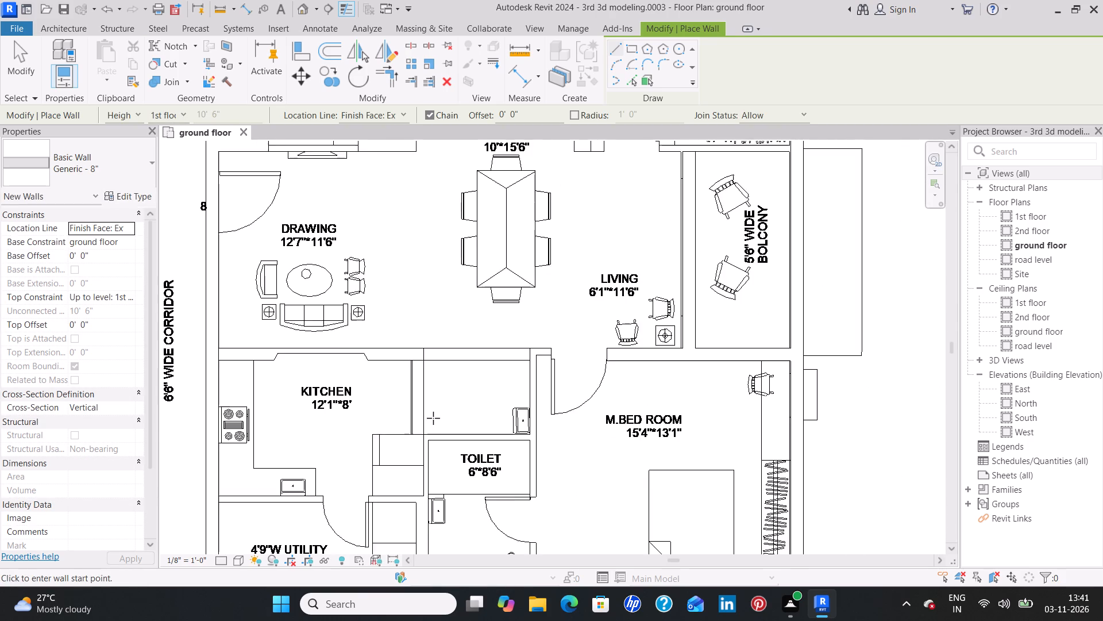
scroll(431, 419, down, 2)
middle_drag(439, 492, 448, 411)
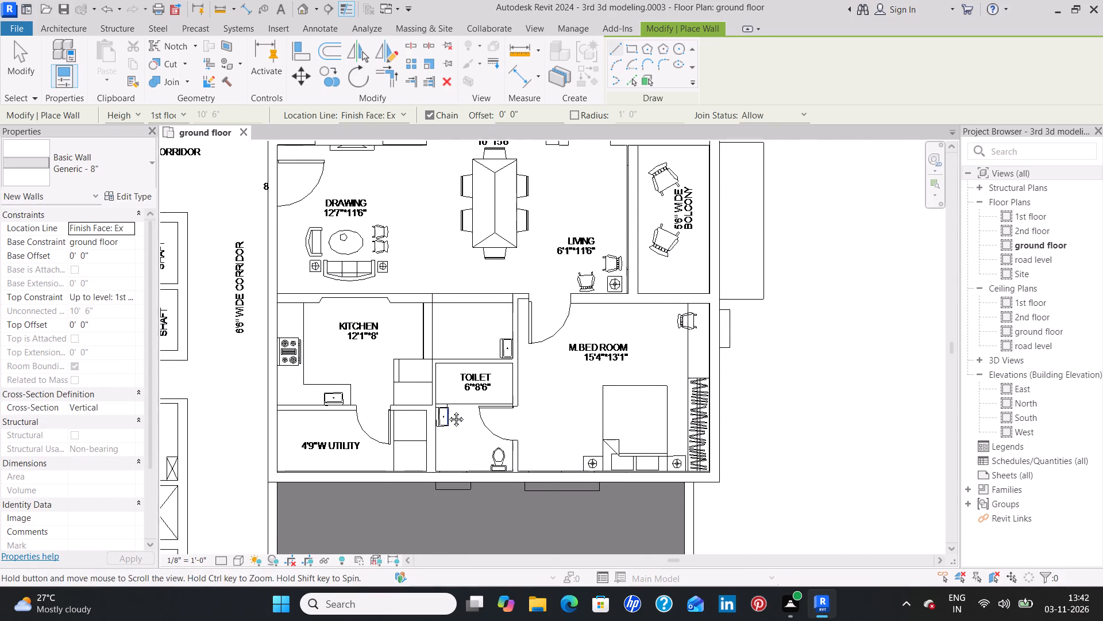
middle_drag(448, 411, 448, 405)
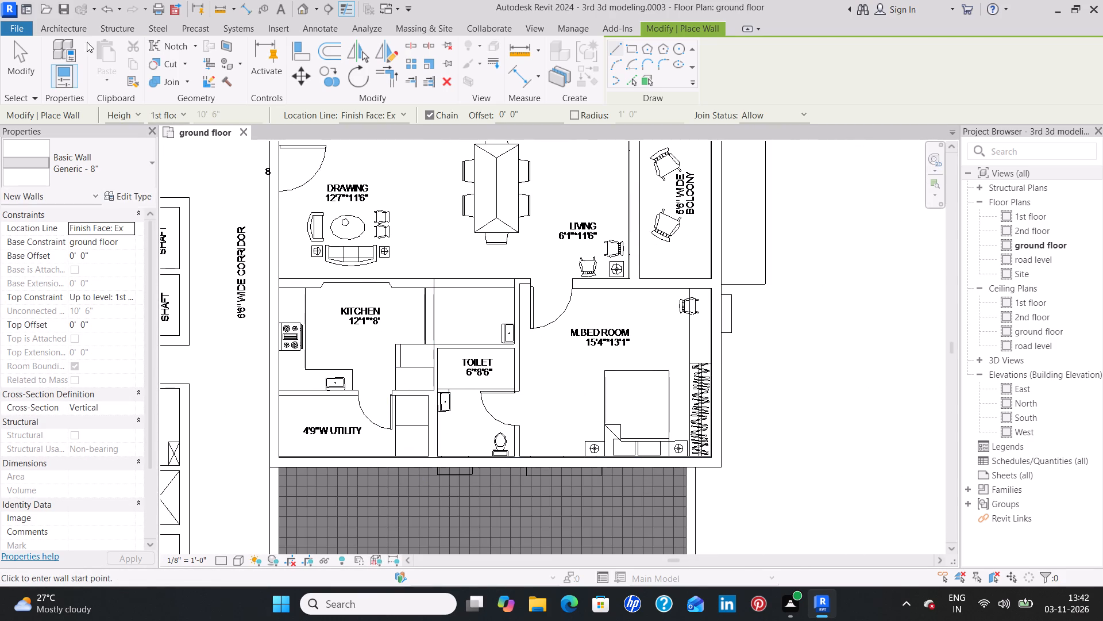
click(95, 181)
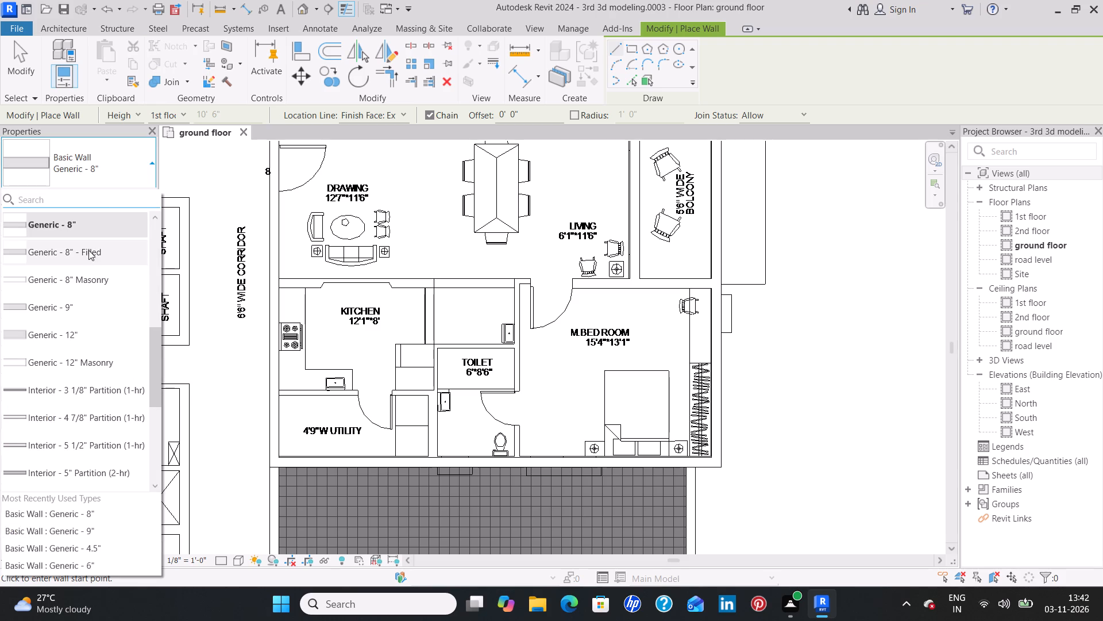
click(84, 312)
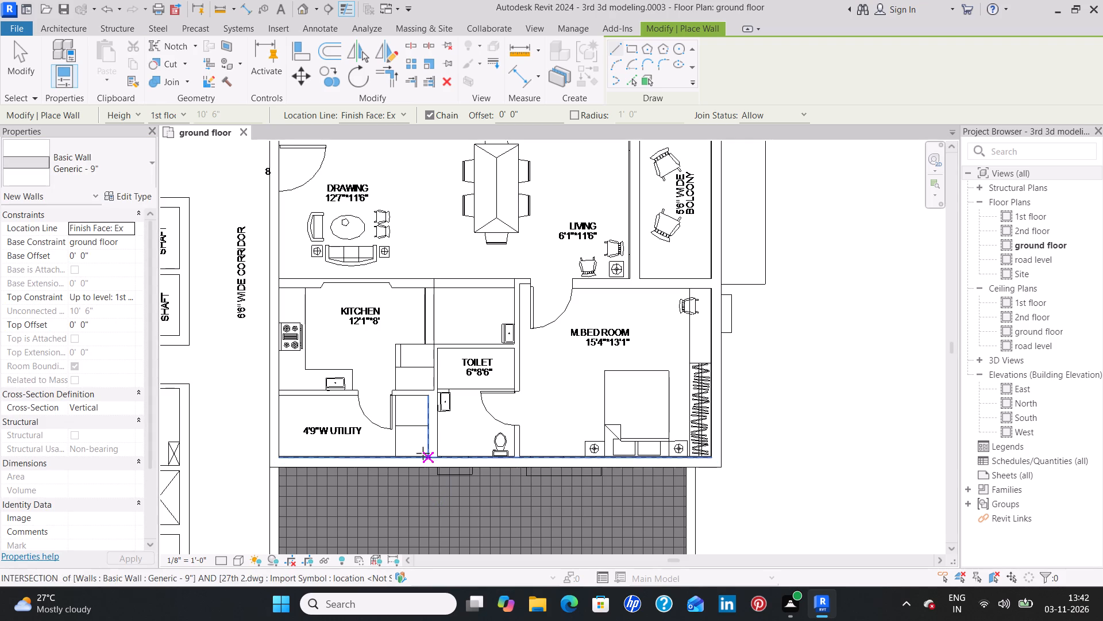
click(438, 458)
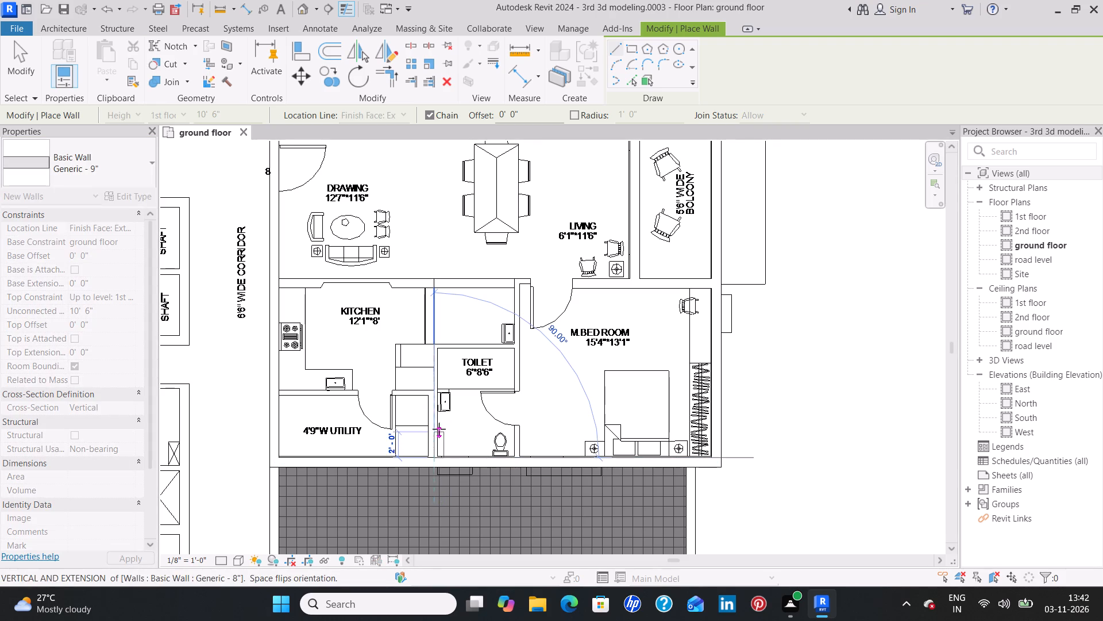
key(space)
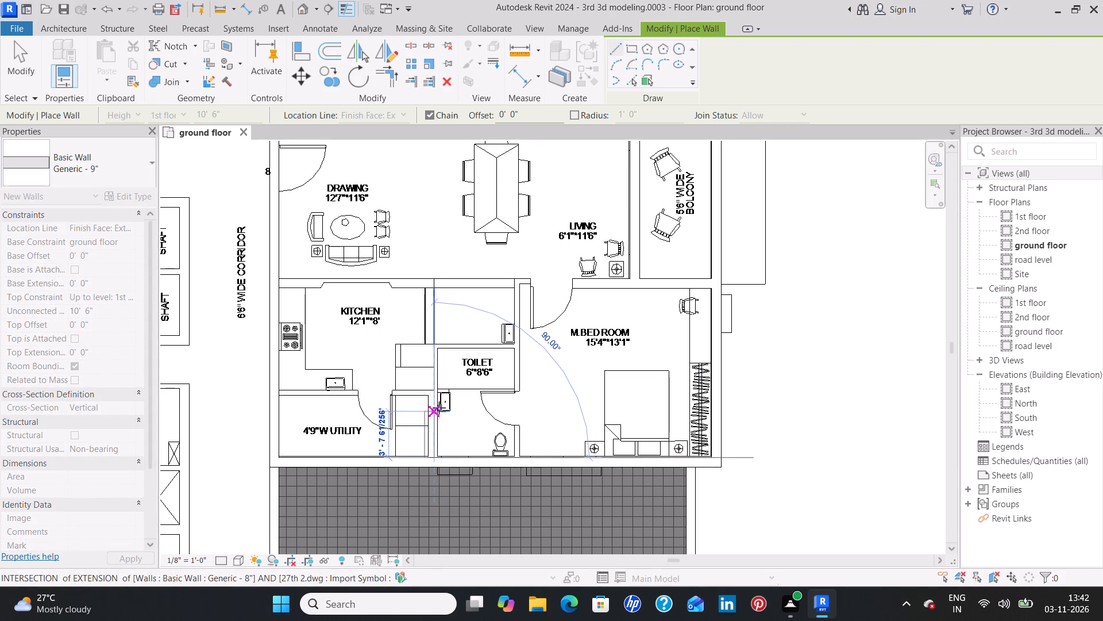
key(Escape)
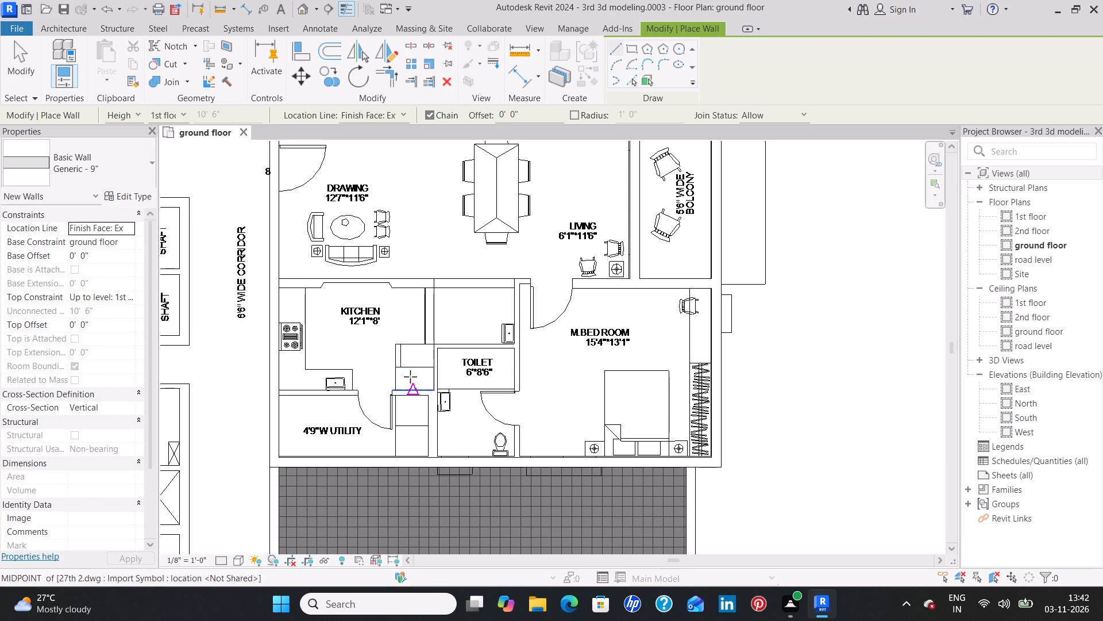
Draw a vertical Generic - 8" wall about 5'-0" long from the outer wall, between the 4'9" utility and the 6'*8'6" toilet, thickness on the utility side.
click(125, 164)
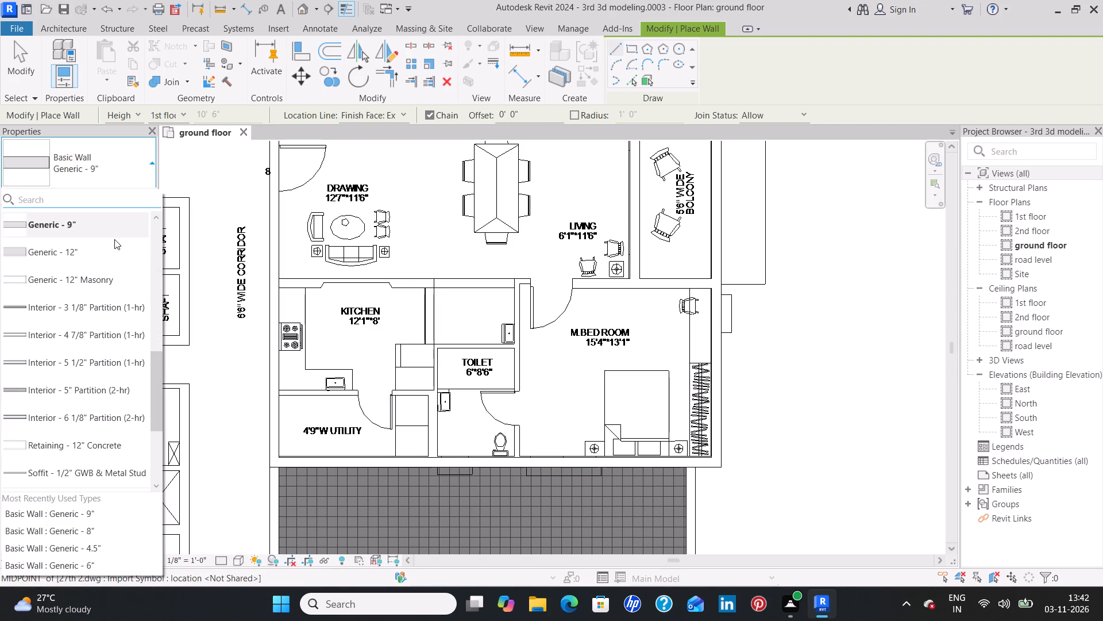
scroll(114, 239, up, 1)
click(109, 232)
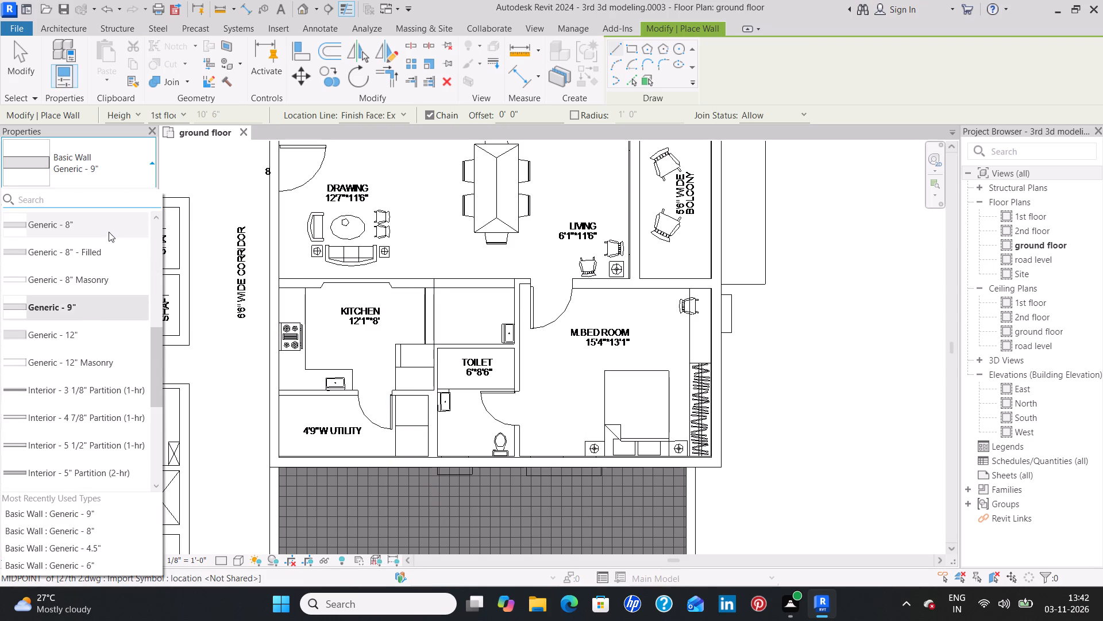
scroll(438, 458, up, 3)
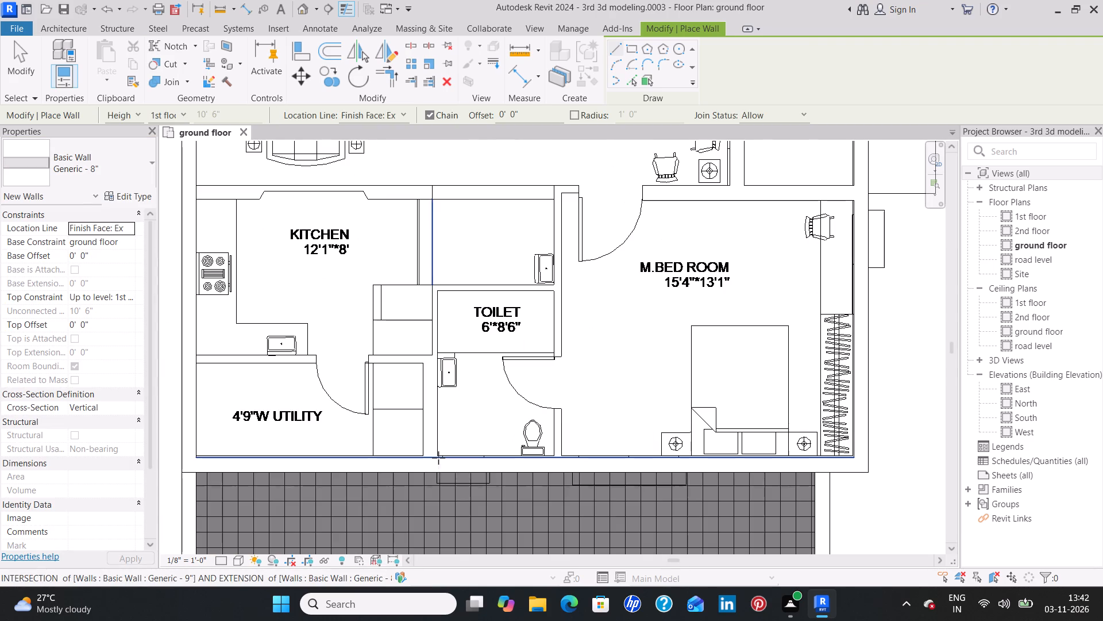
click(440, 457)
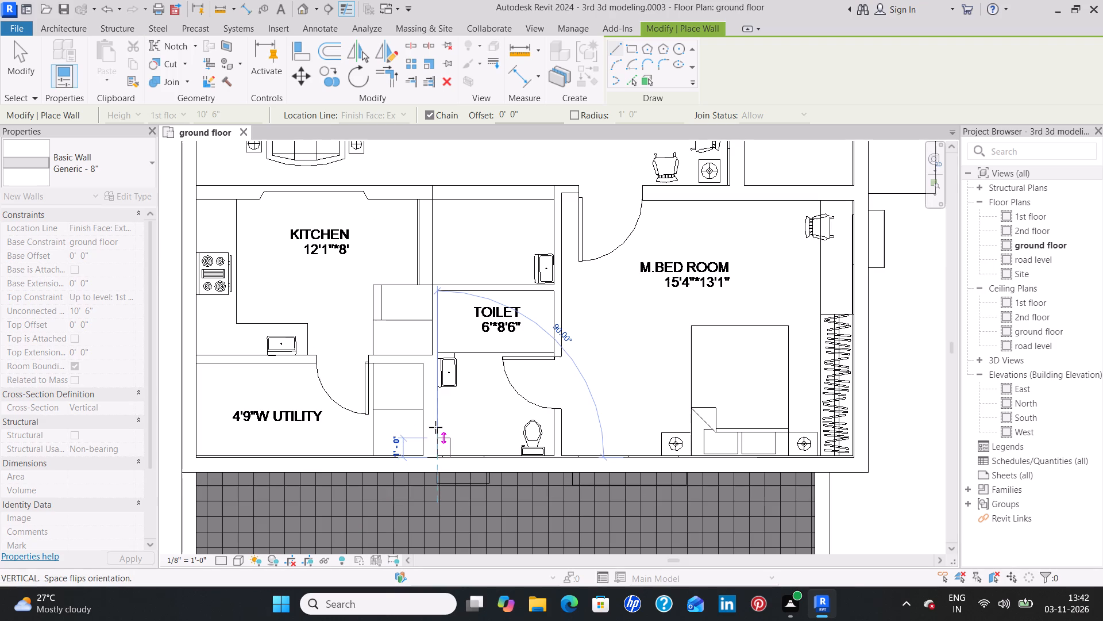
key(space)
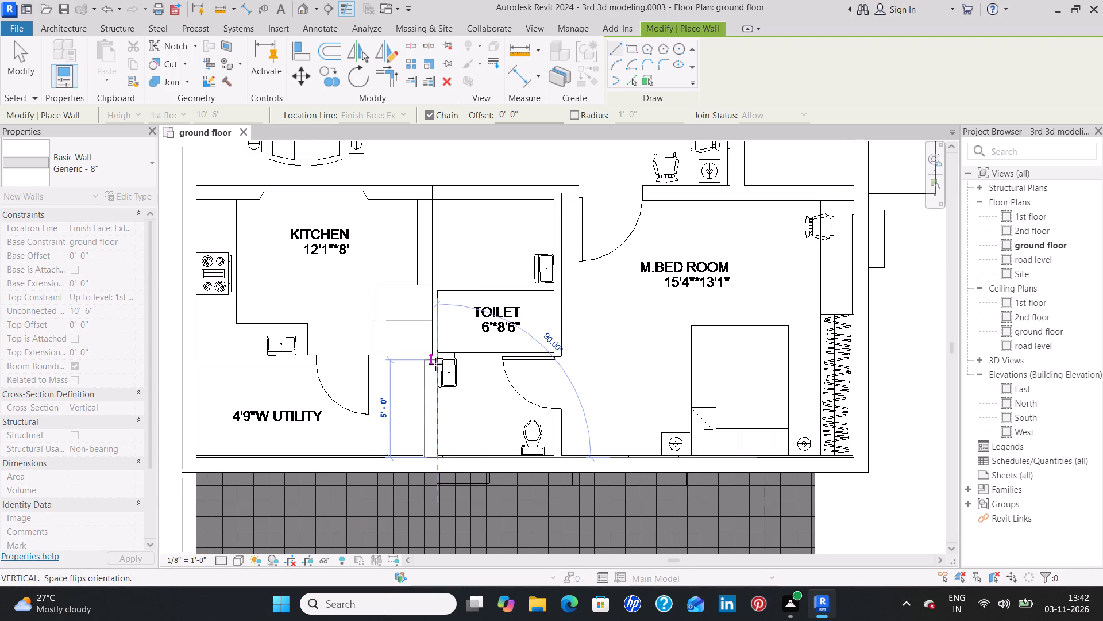
click(435, 364)
key(Escape)
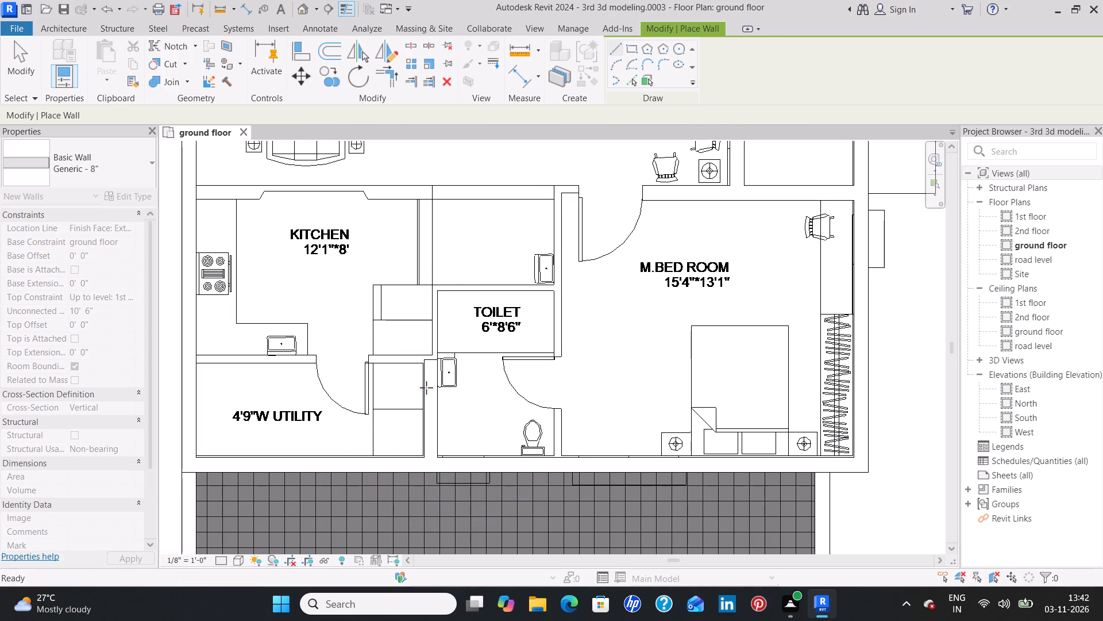
Draw a horizontal 8" wall about 10'-10" long from the balcony's outer corner to the M.Bed Room door, along the bedroom's living-side wall.
scroll(576, 434, down, 3)
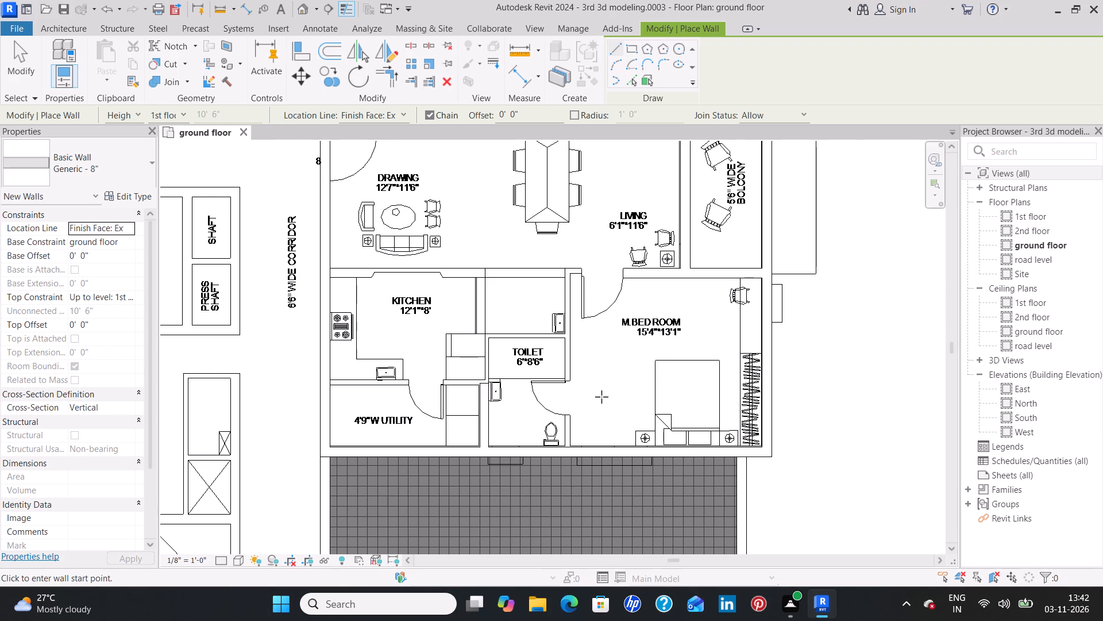
middle_drag(601, 397, 559, 443)
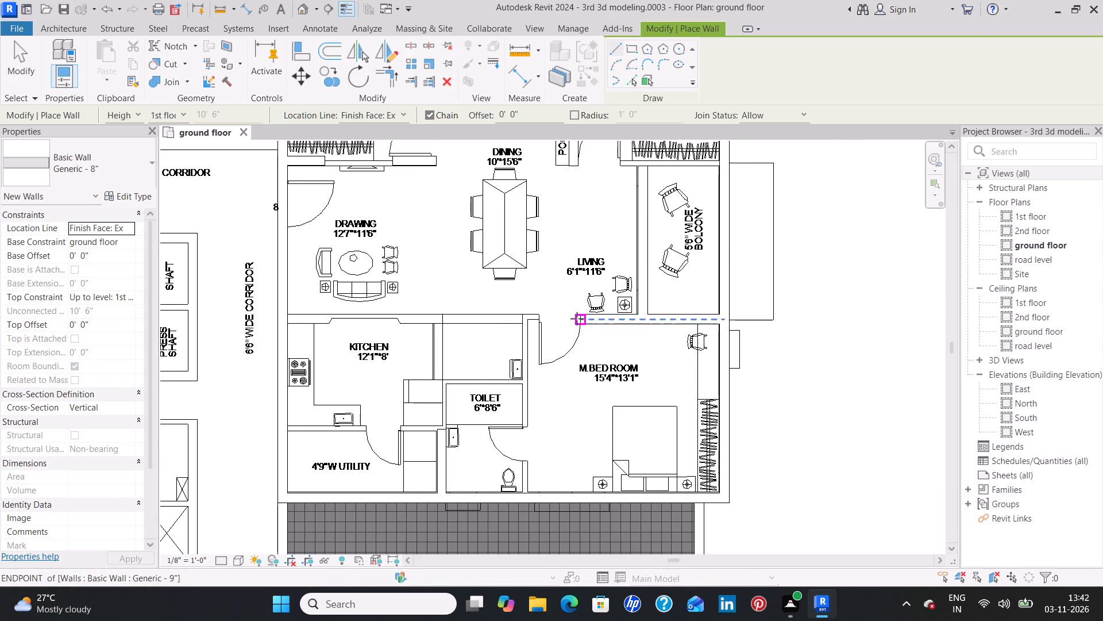
click(717, 315)
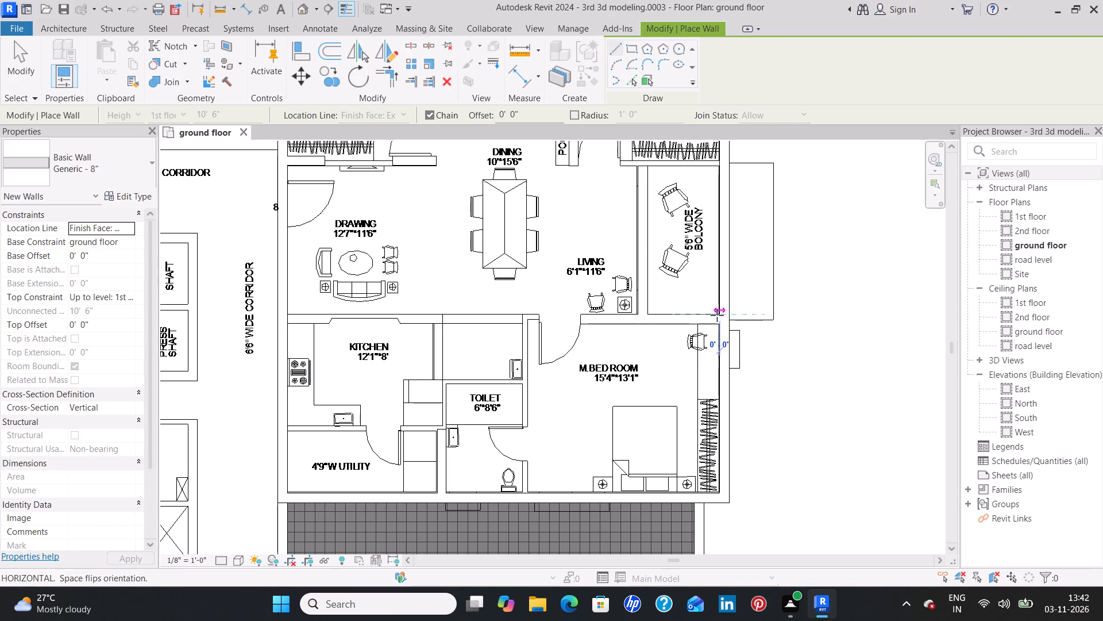
key(space)
text(n)
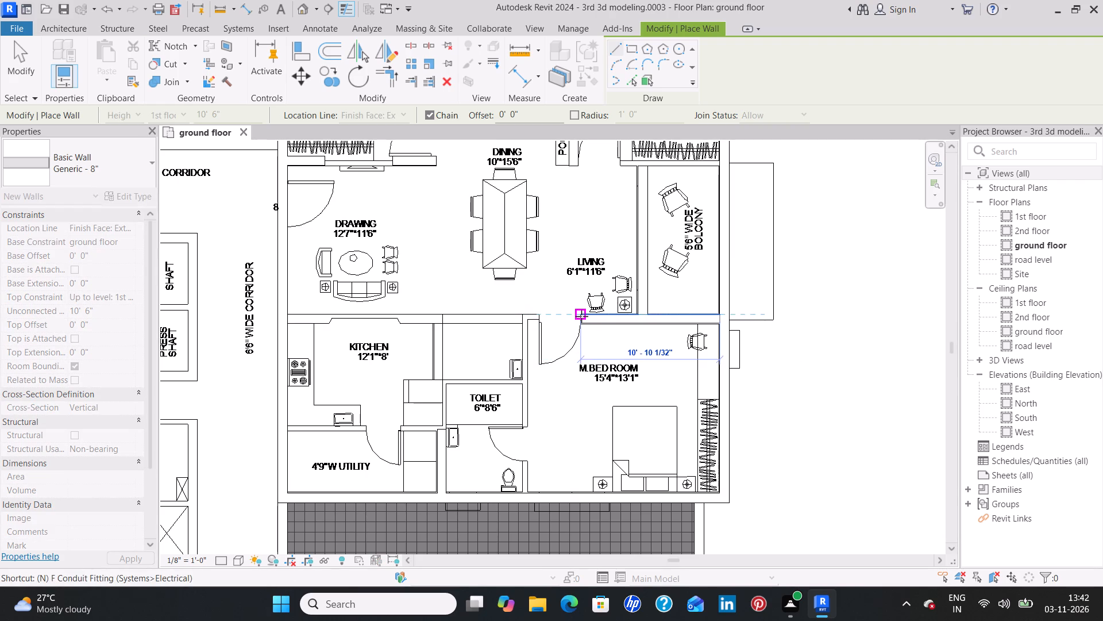
click(581, 316)
key(Escape)
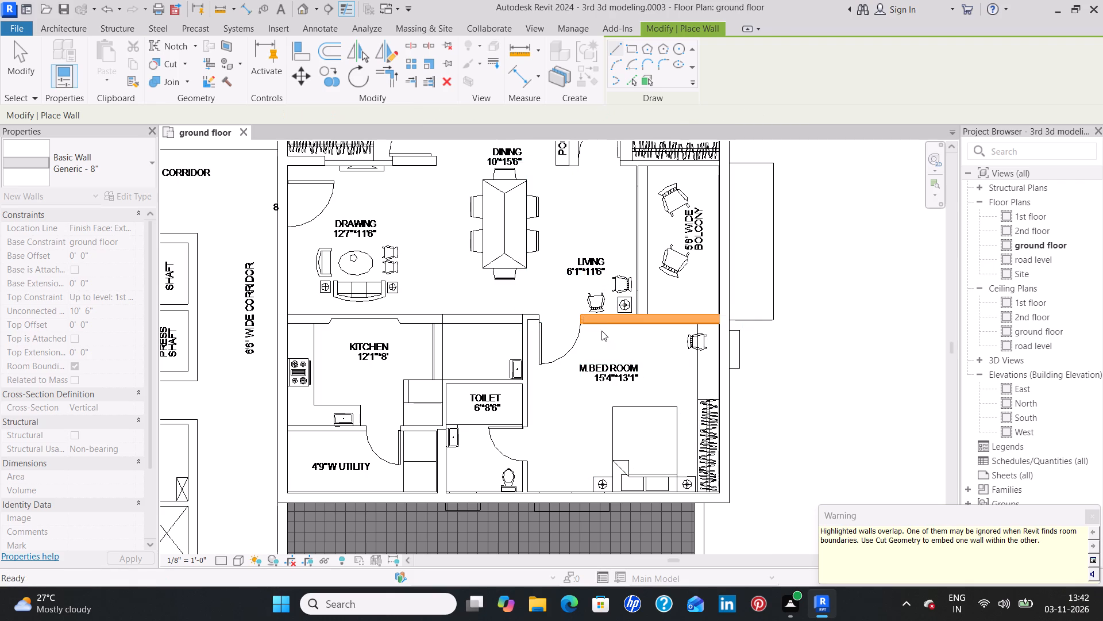
click(1096, 518)
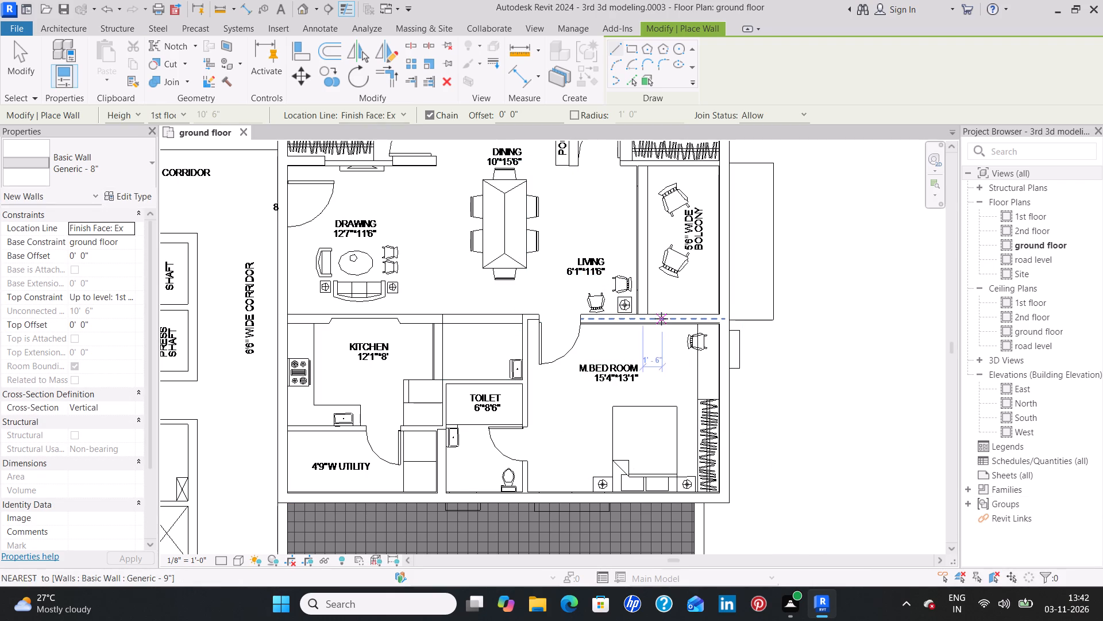
key(Escape)
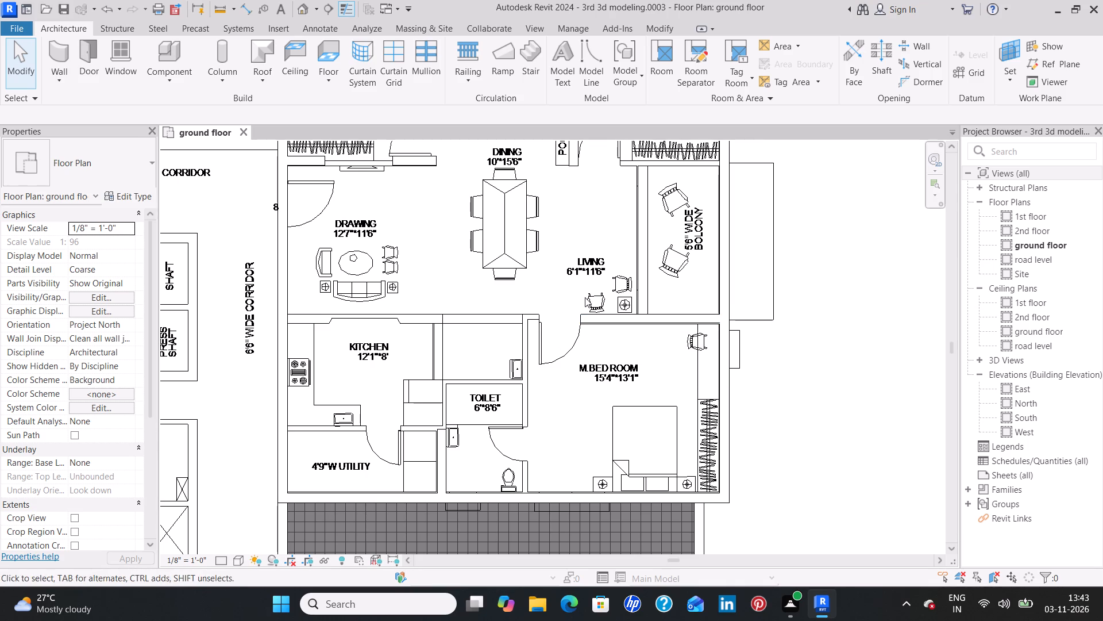
Draw a vertical Generic - 4.5" wall about 13'-11" long between the toilet and M.Bed Room, from the living-side wall line to the outer wall.
click(55, 48)
click(133, 164)
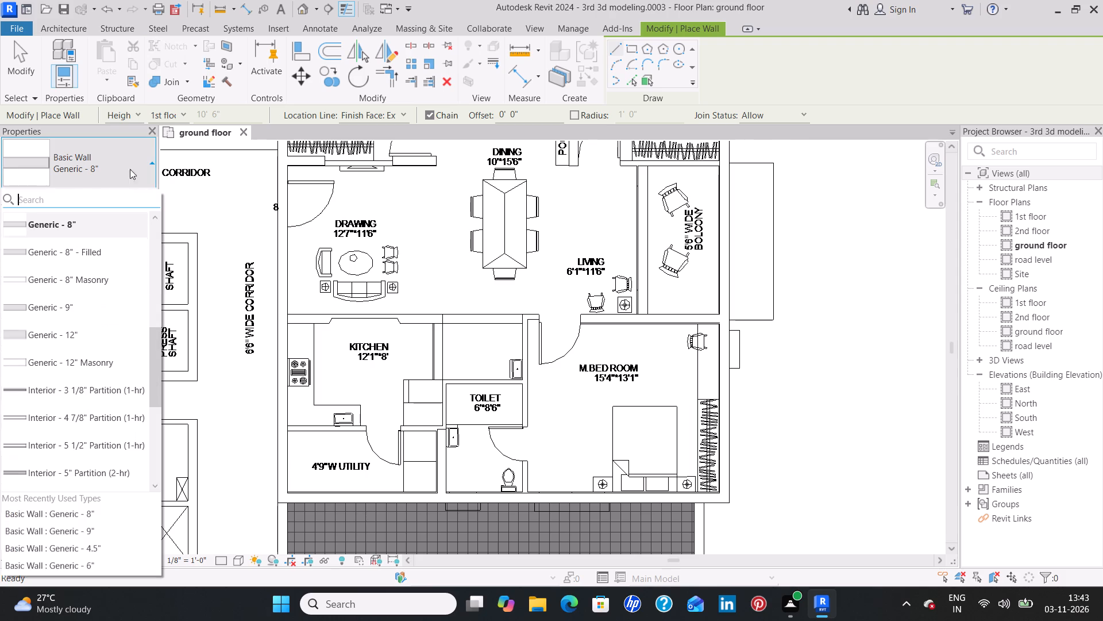
scroll(95, 303, up, 2)
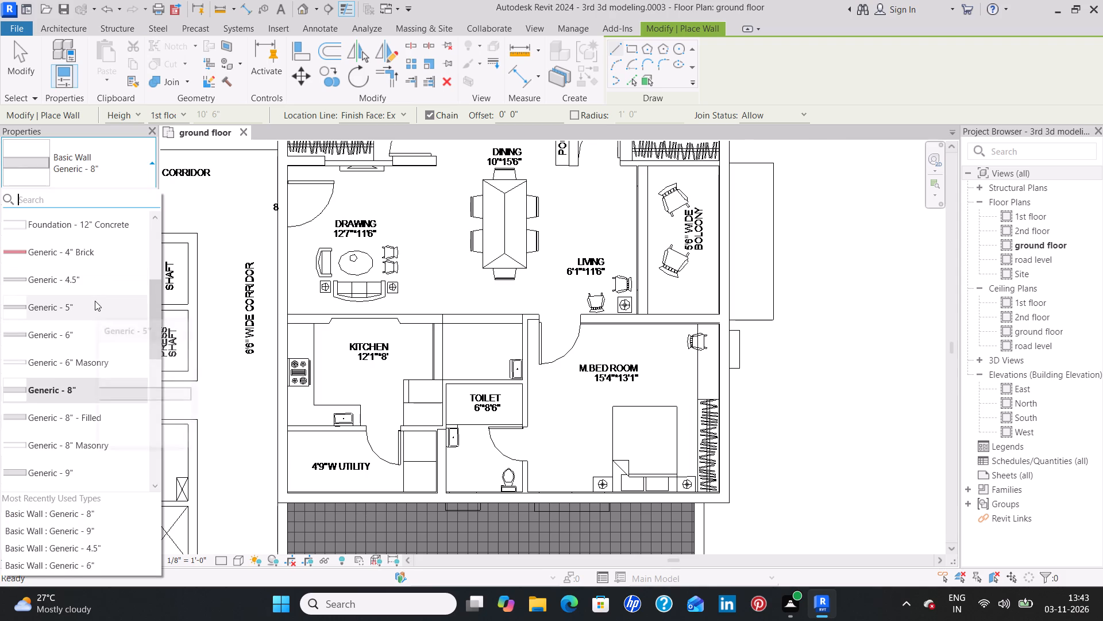
click(92, 280)
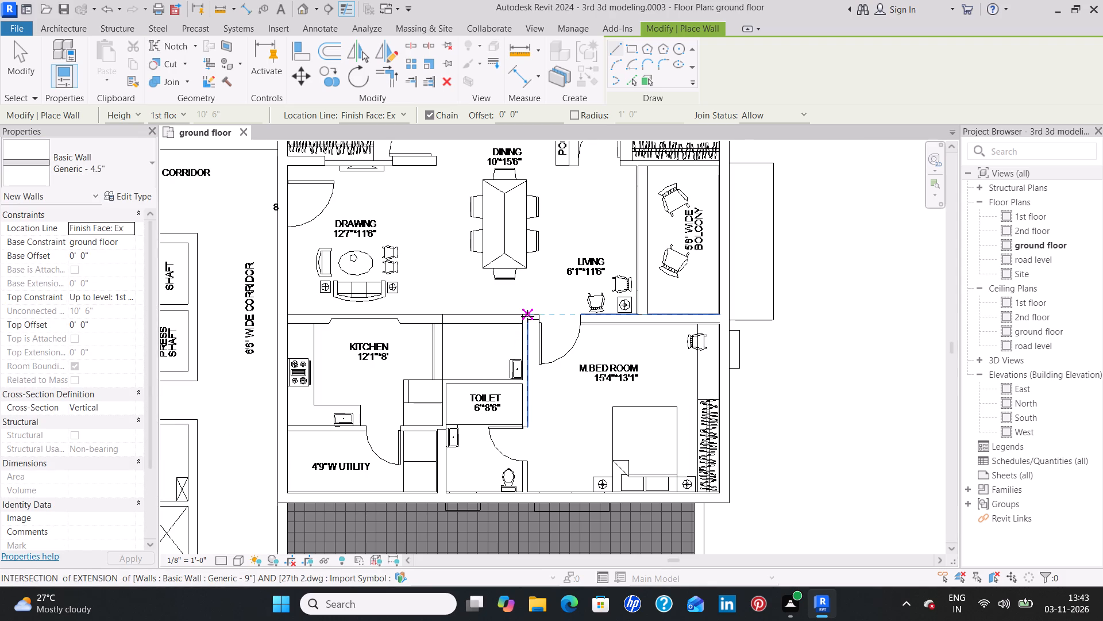
scroll(527, 316, up, 3)
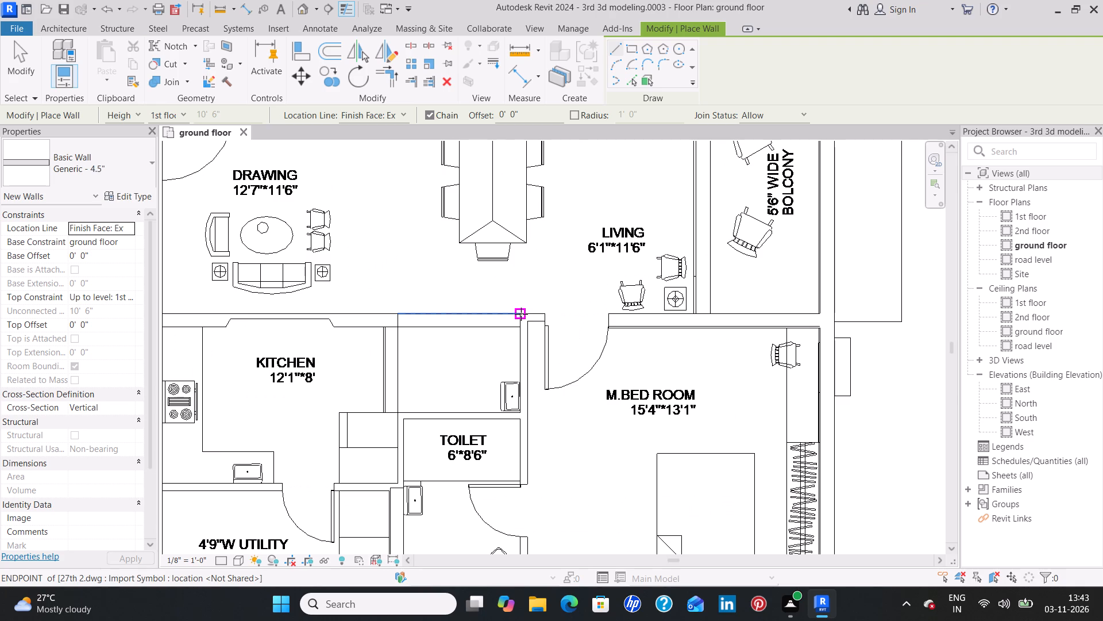
click(521, 314)
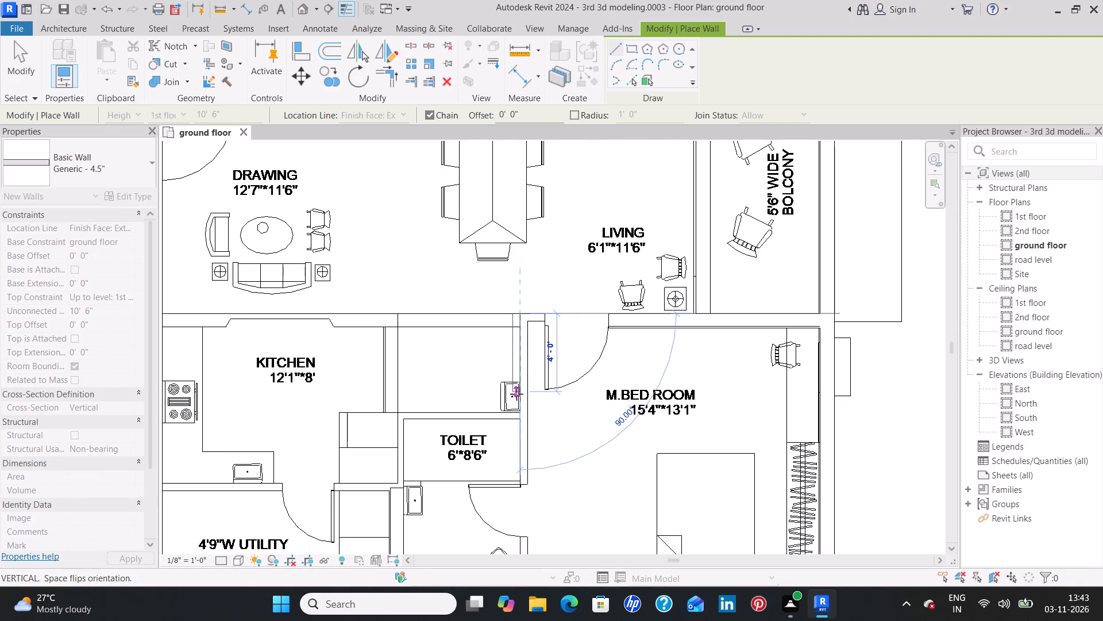
key(space)
scroll(529, 503, down, 3)
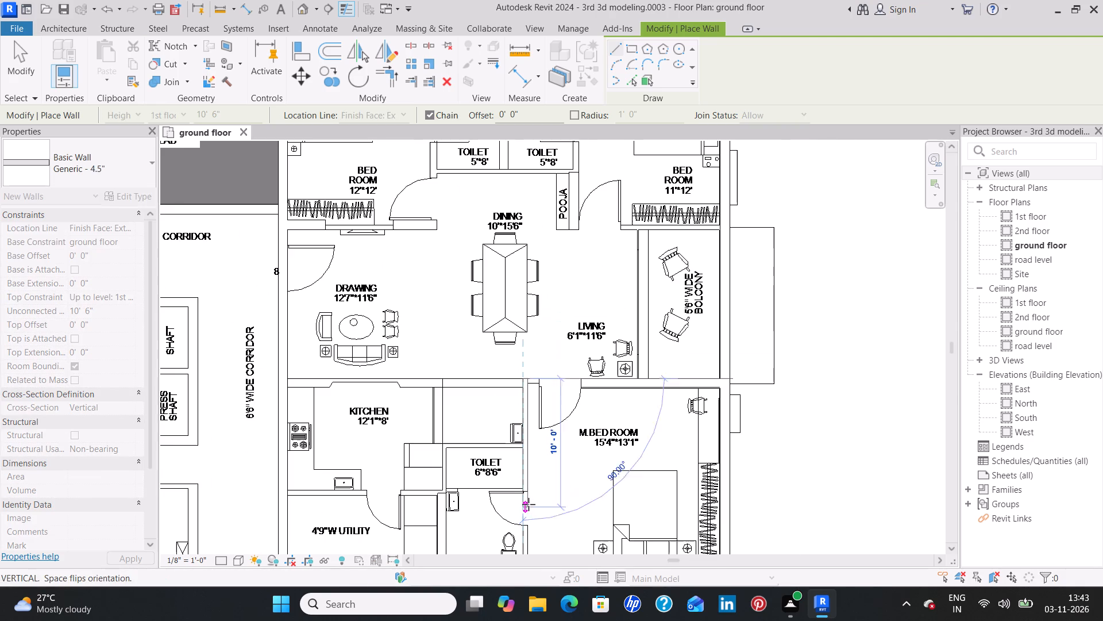
middle_drag(527, 505, 524, 405)
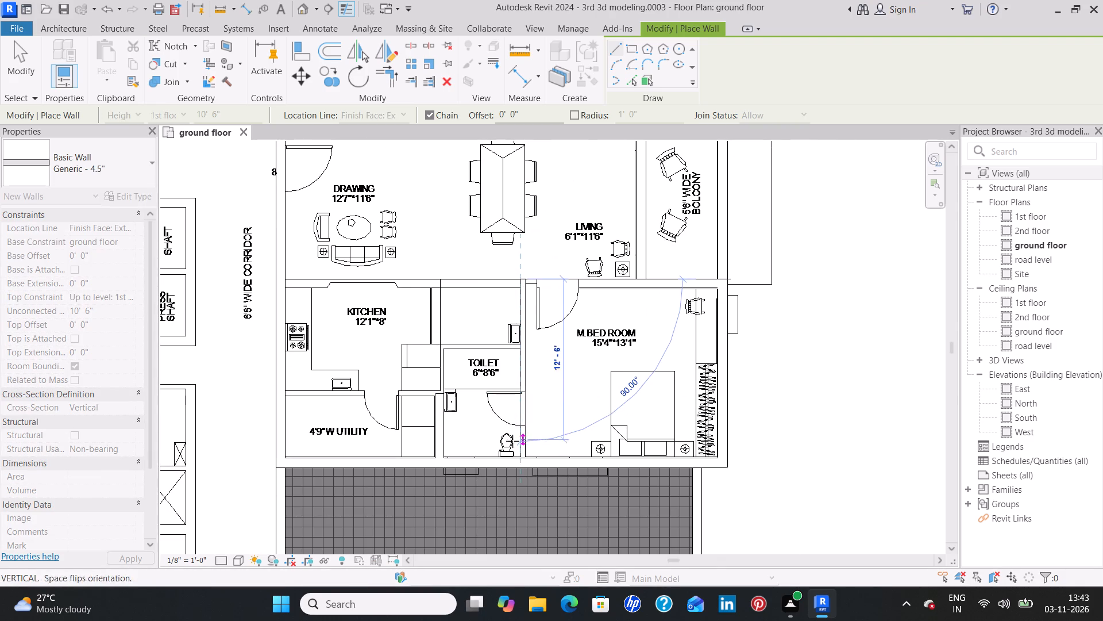
scroll(521, 456, up, 2)
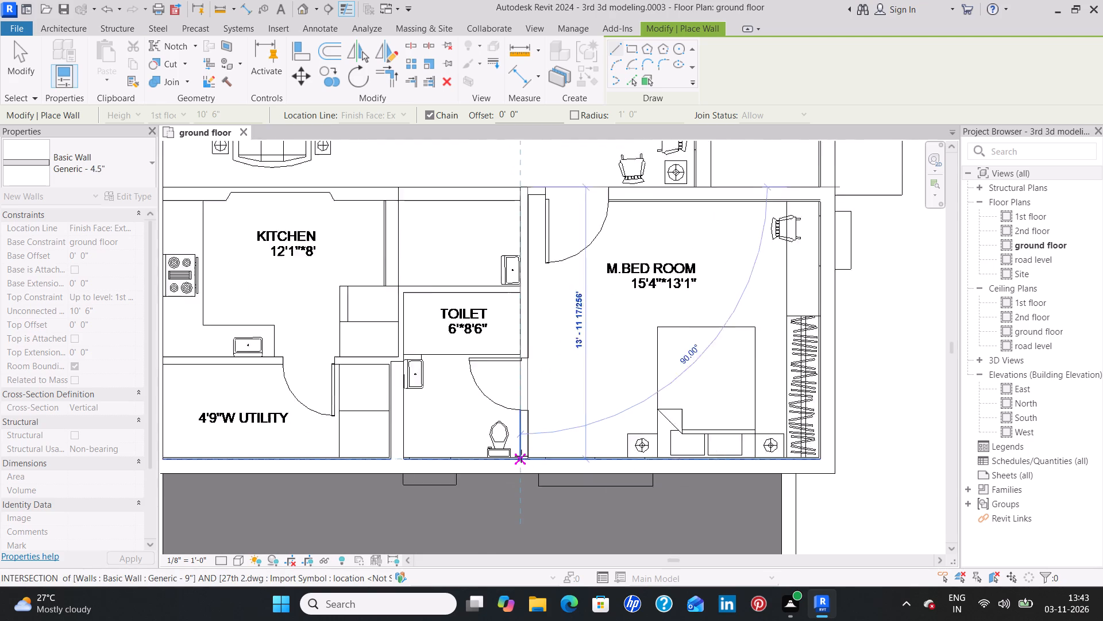
scroll(521, 456, up, 2)
click(521, 456)
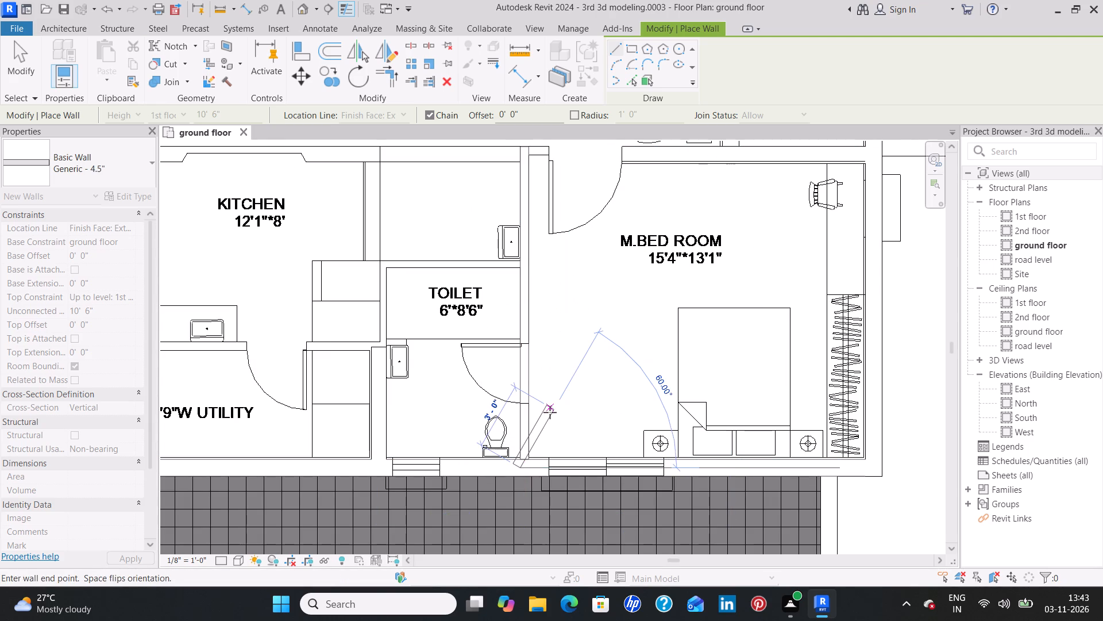
key(Escape)
Draw a vertical Generic - 4.5" wall about 3'-9" long between the kitchen and the 6'*8'6" toilet, thickness on the toilet side.
scroll(585, 354, down, 3)
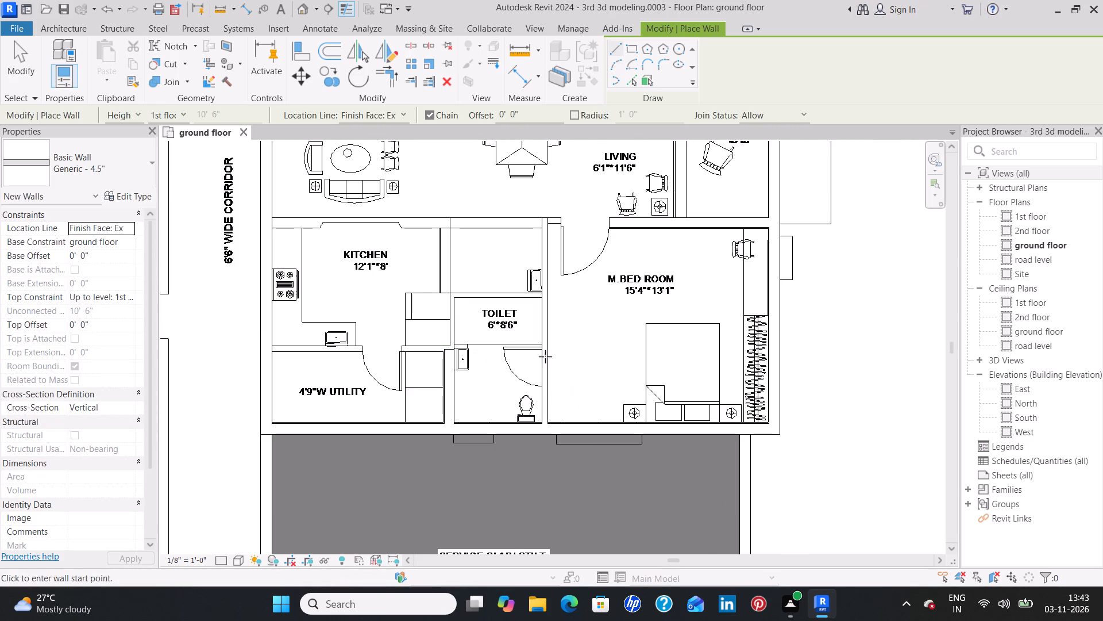
scroll(418, 351, up, 3)
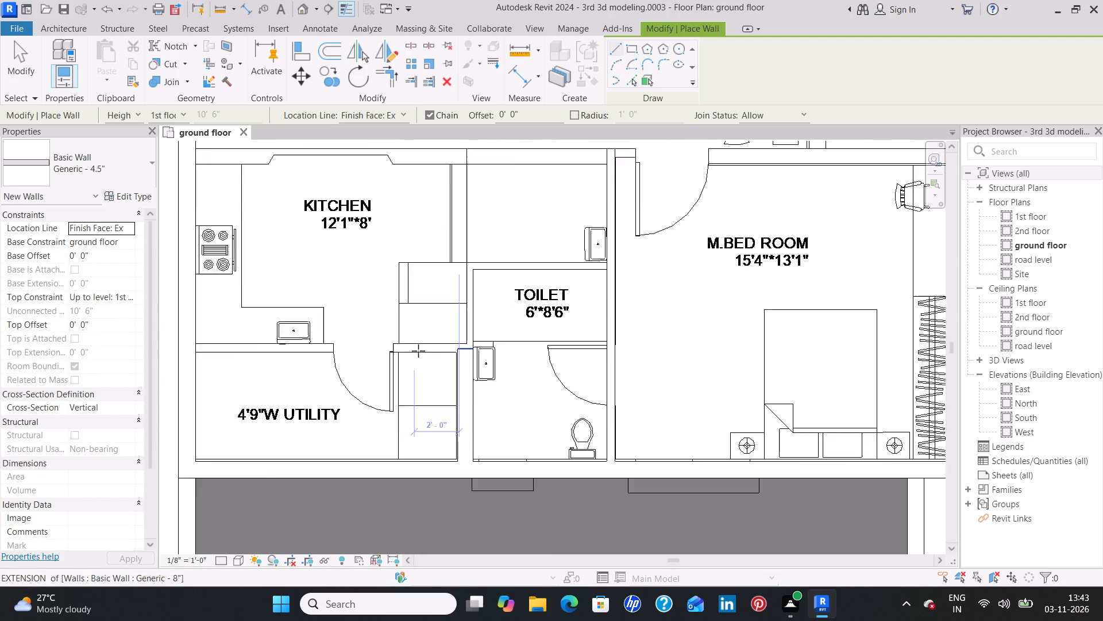
scroll(418, 351, up, 1)
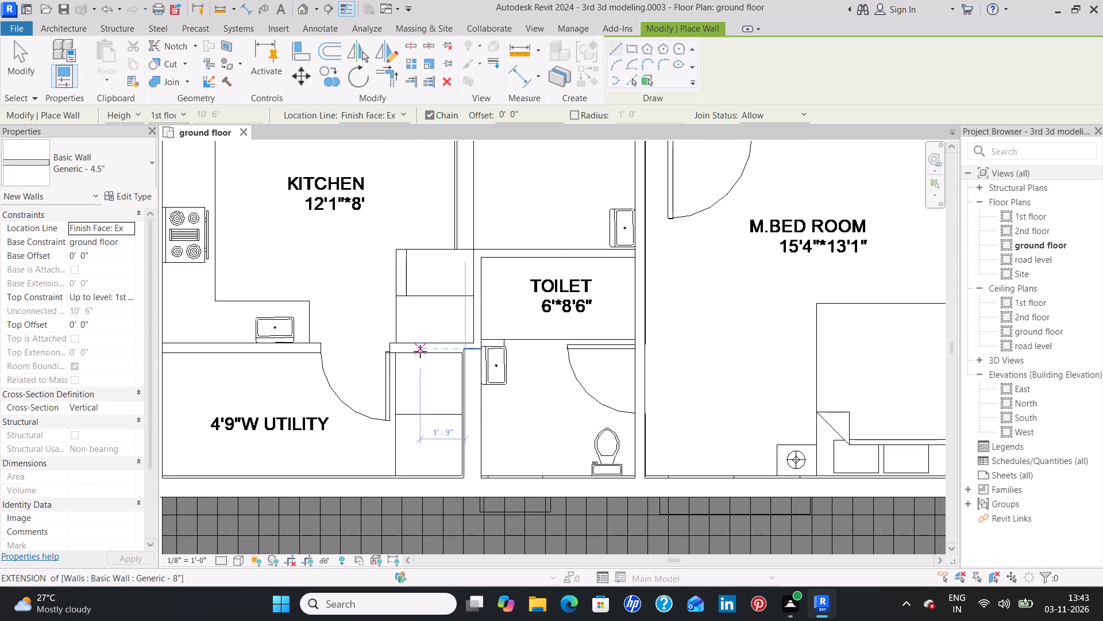
click(473, 251)
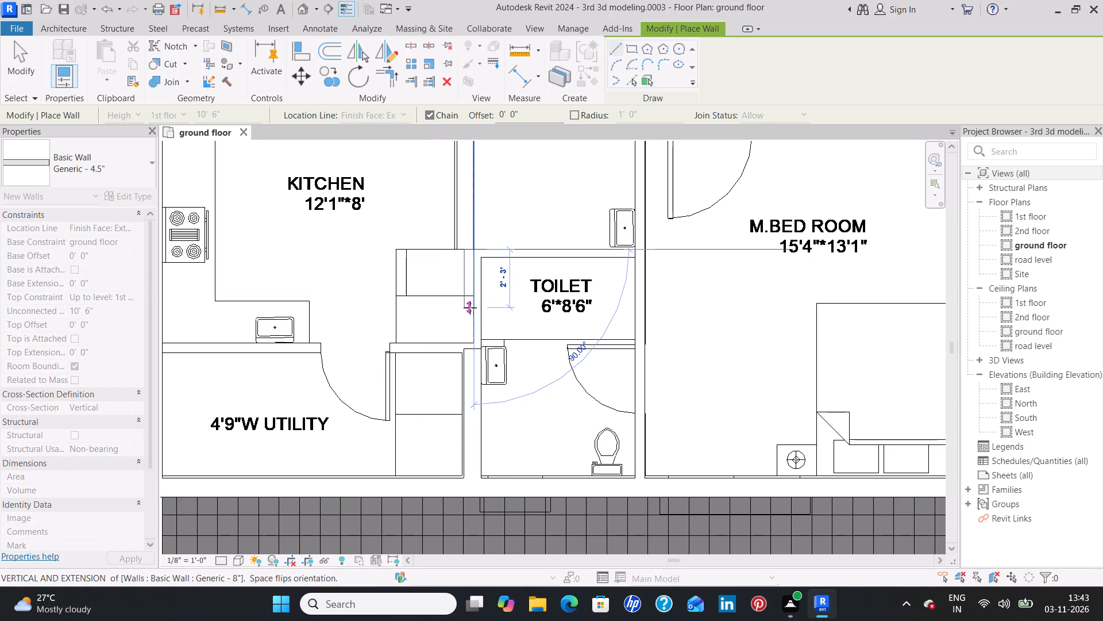
key(space)
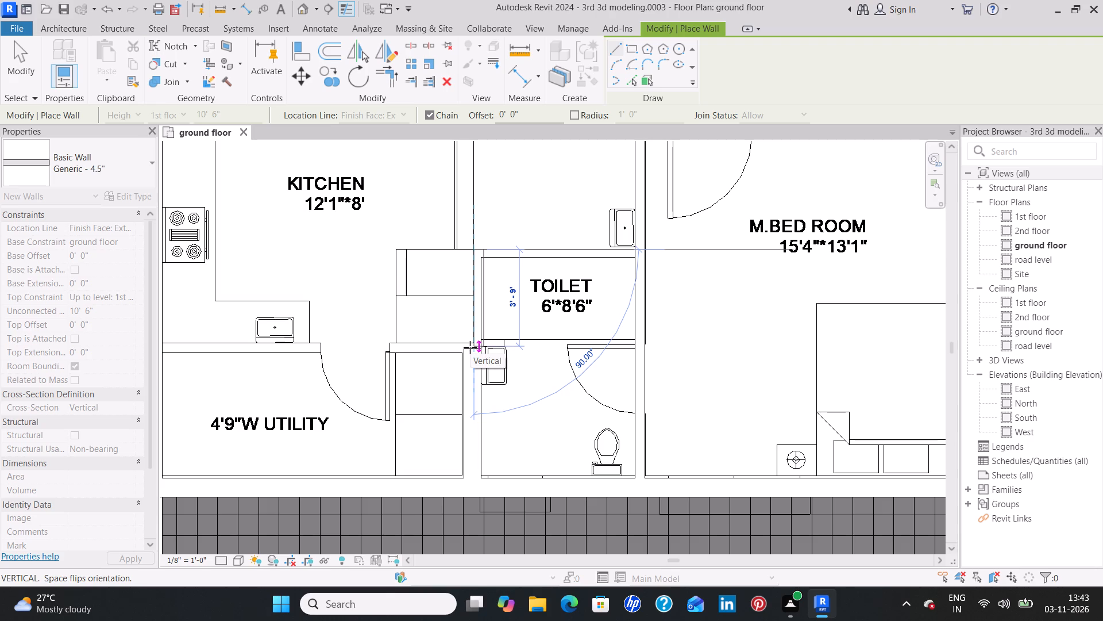
click(470, 348)
key(Escape)
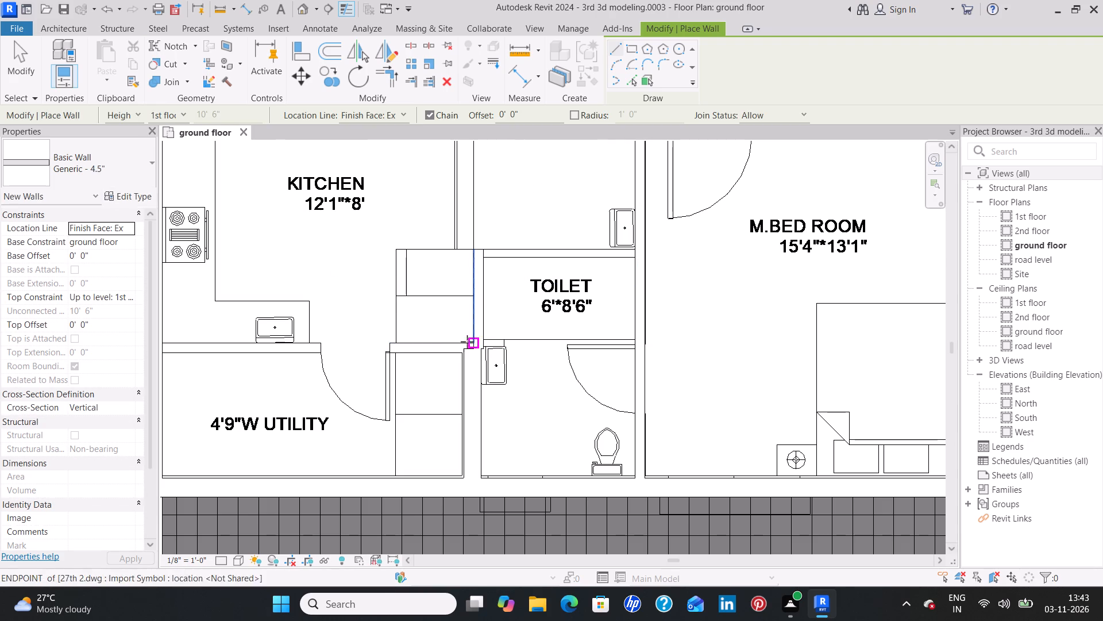
Draw a horizontal 4.5" wall between the washbasin area and the 6'*8'6" toilet, from the kitchen-side wall to the M.Bed Room wall.
click(488, 254)
click(634, 251)
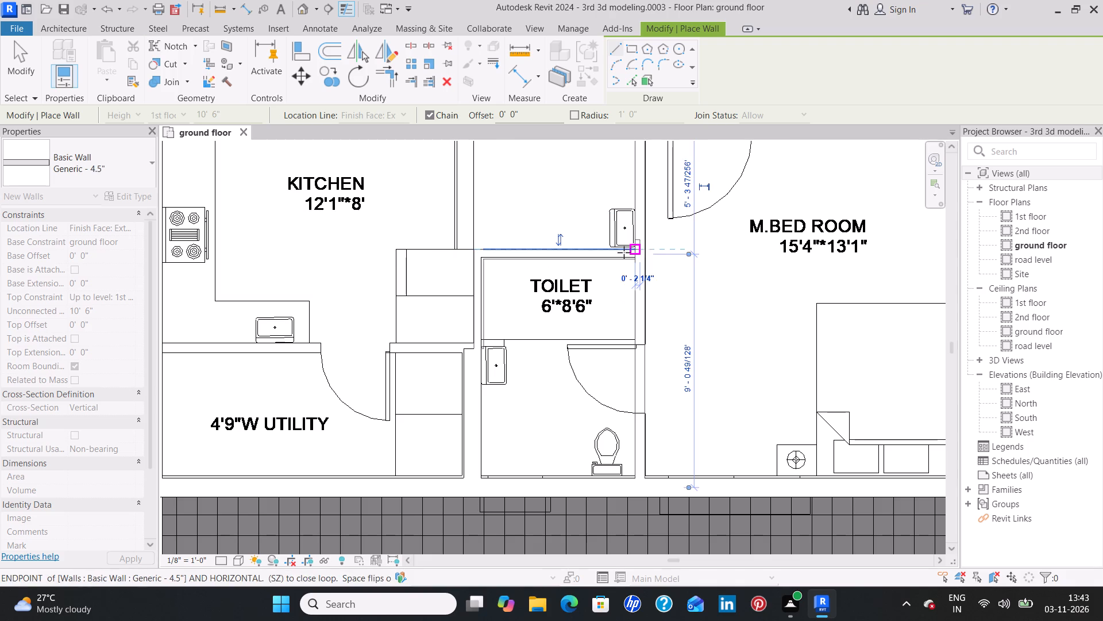
key(Escape)
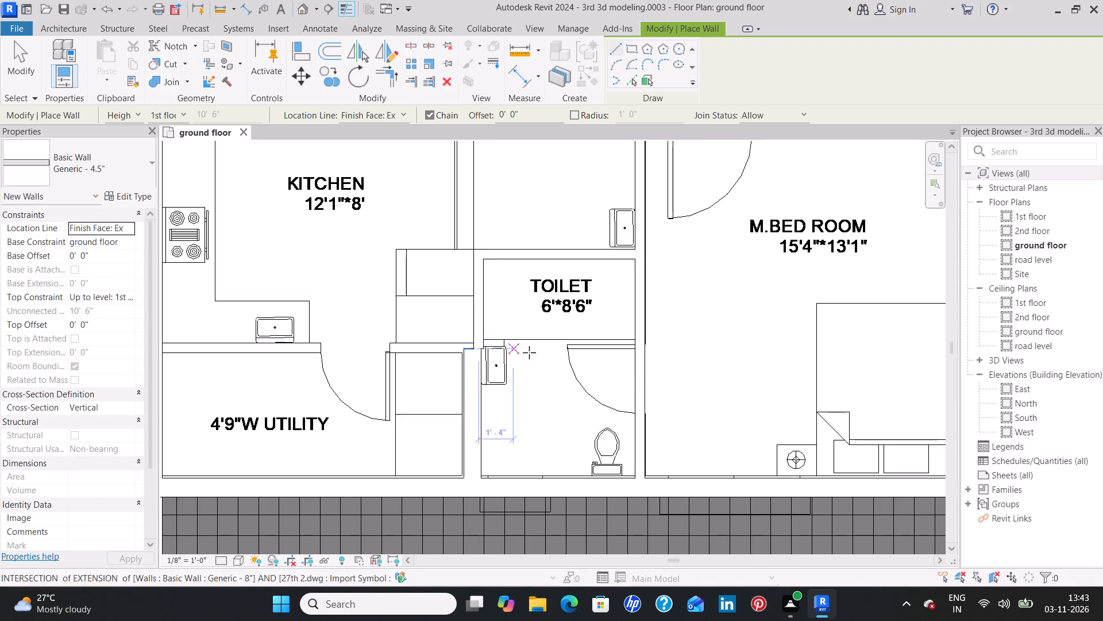
Draw a horizontal 4.5" wall about 12'-0" long between the kitchen and the 4'9" utility, from the corridor wall to the toilet-side wall.
scroll(539, 391, down, 1)
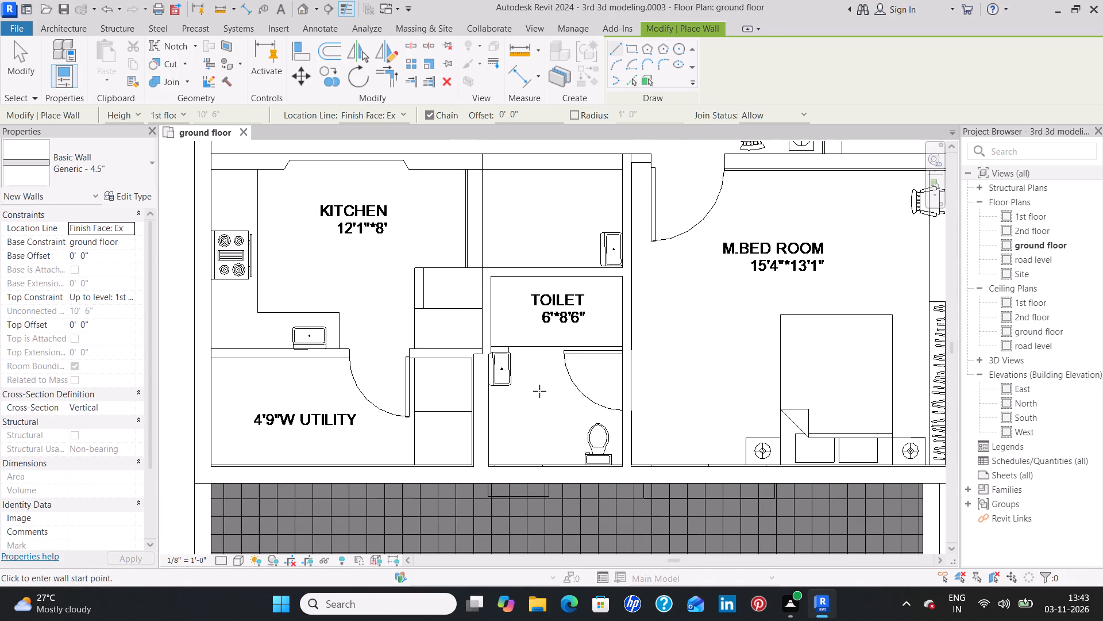
scroll(574, 352, down, 1)
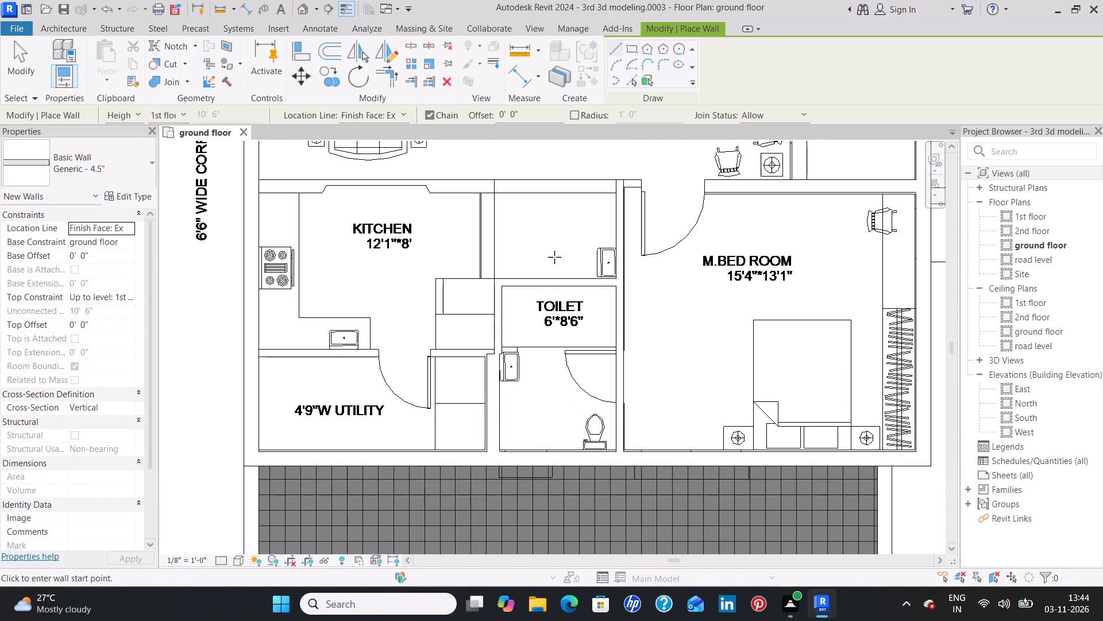
middle_drag(554, 257, 554, 343)
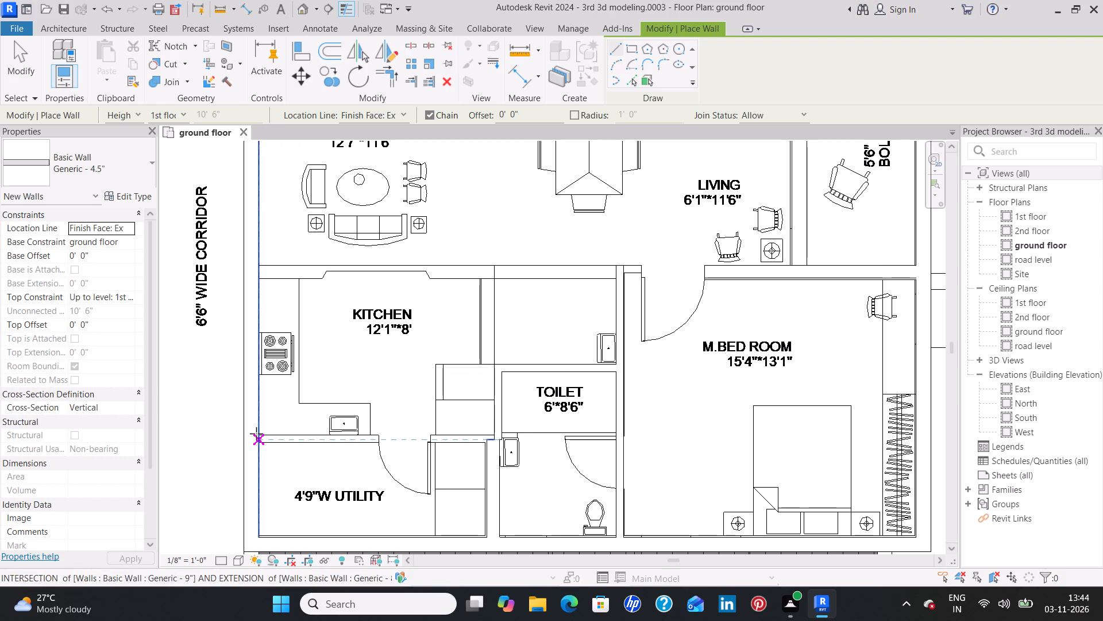
scroll(259, 430, up, 2)
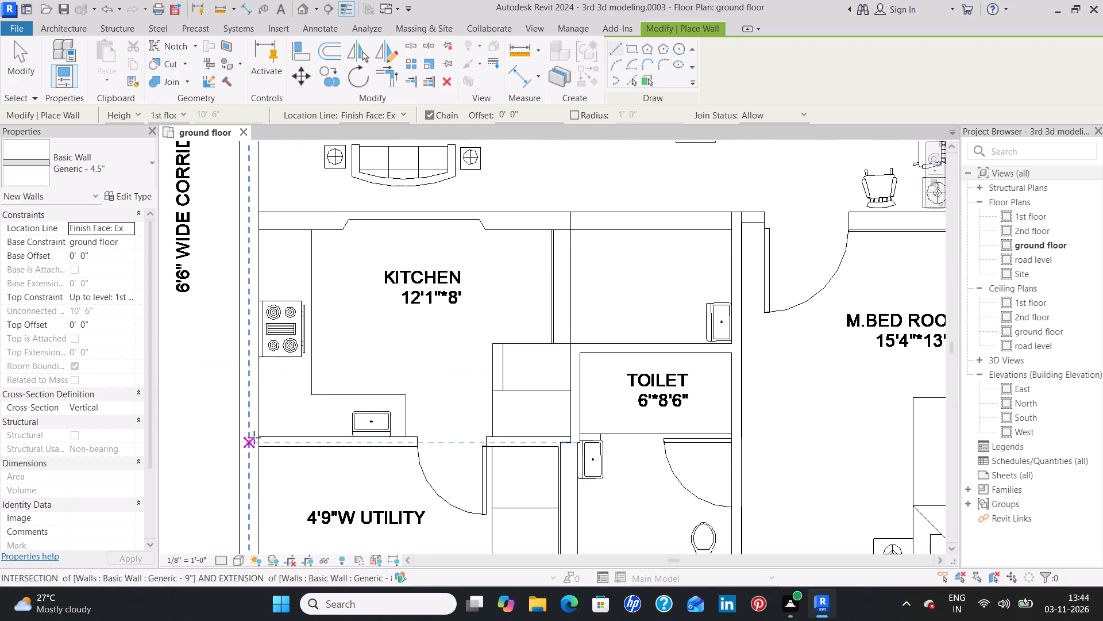
click(259, 433)
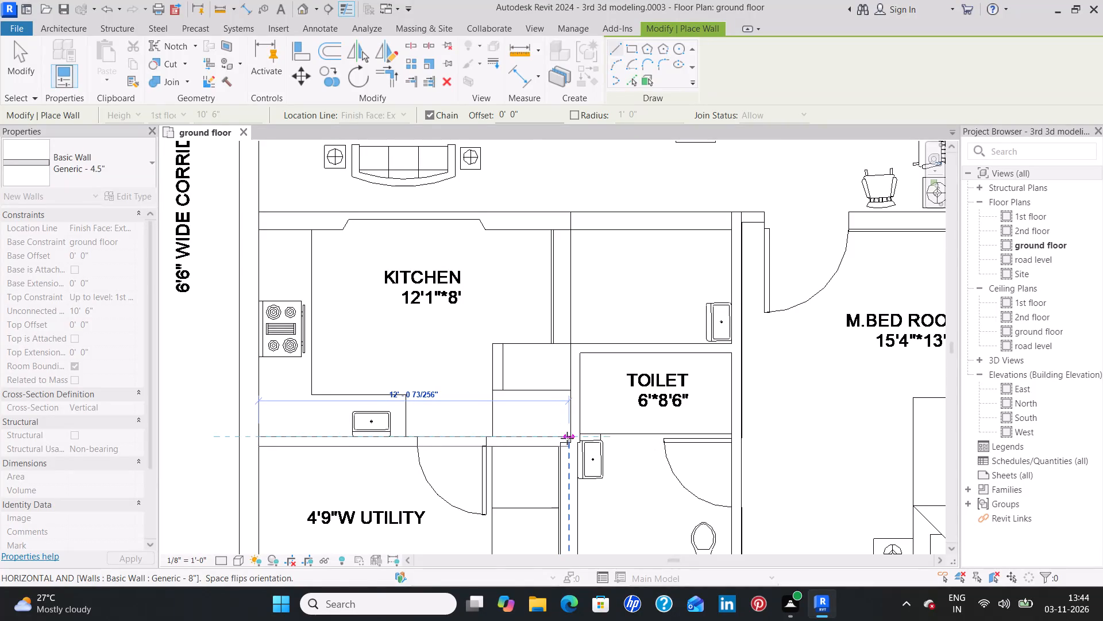
click(570, 439)
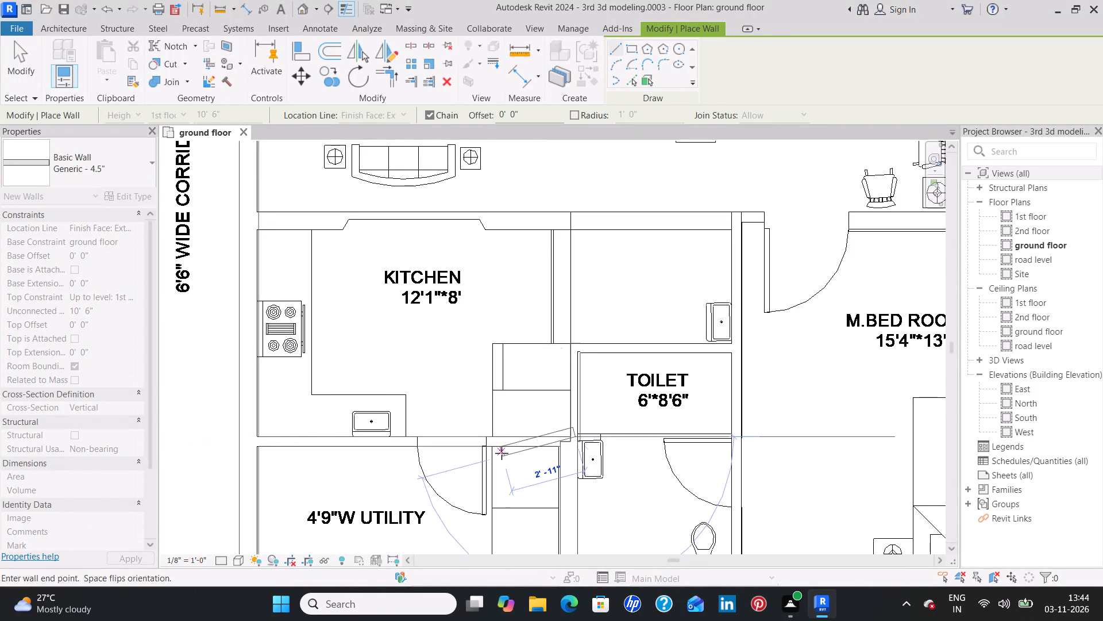
key(Escape)
Draw a horizontal 4.5" wall about 5'-7" long along the kitchen recess, on the wall line shared with the drawing room.
scroll(487, 461, down, 3)
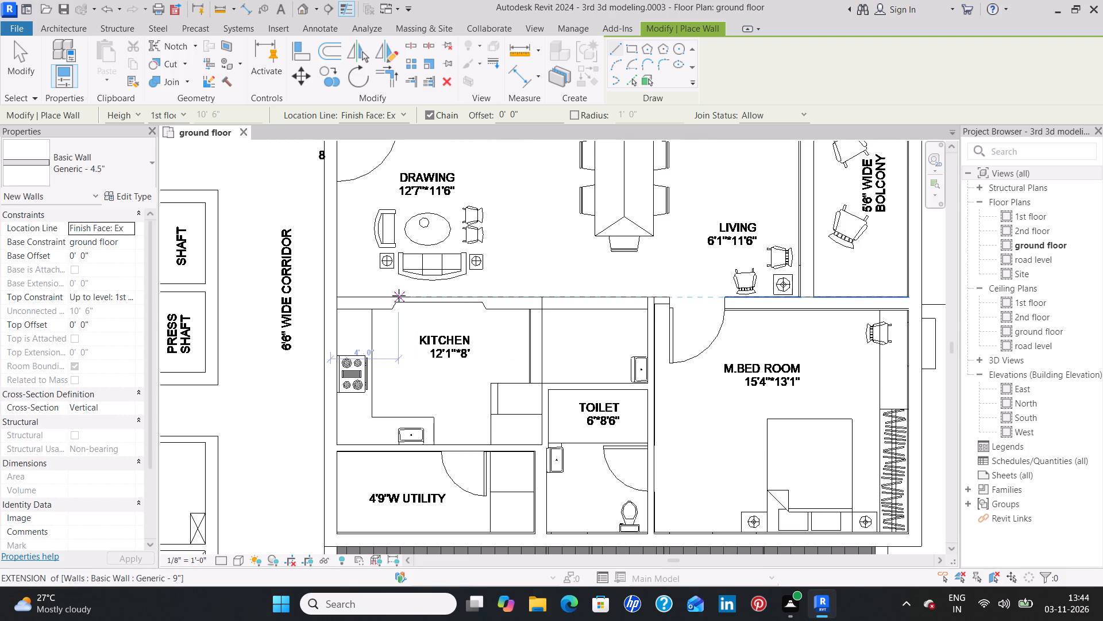
scroll(399, 296, up, 3)
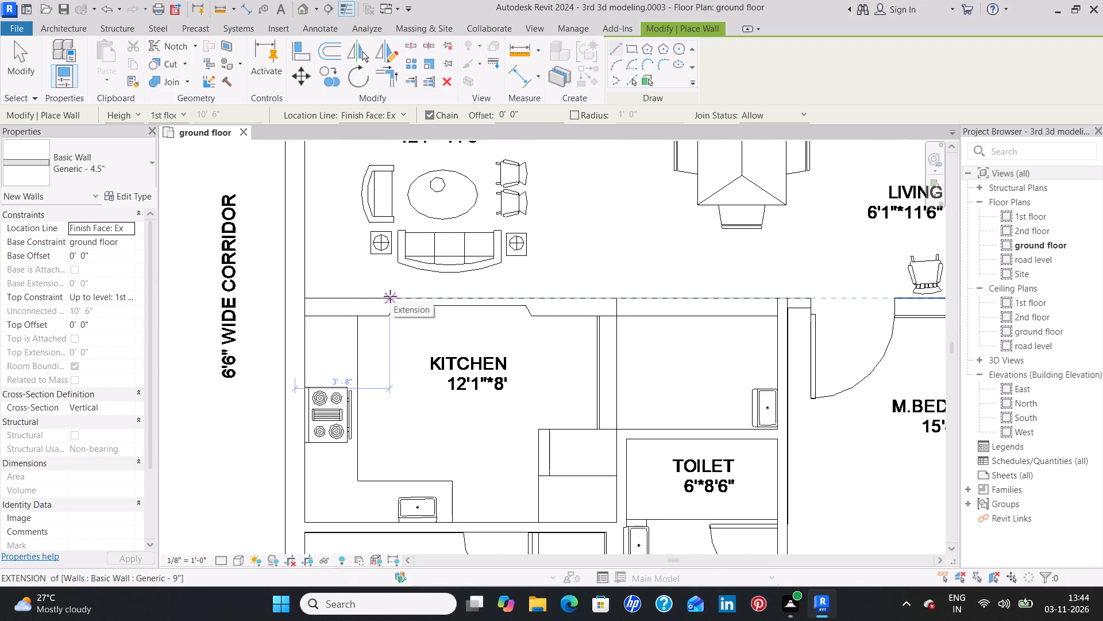
click(388, 298)
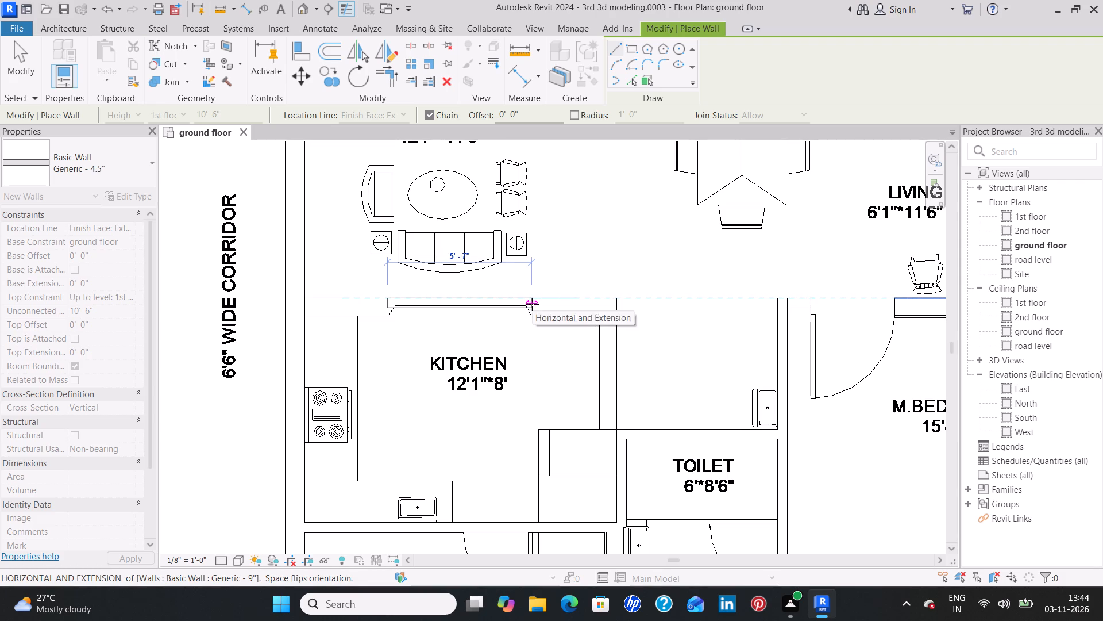
click(532, 304)
key(Escape)
key(Escape)
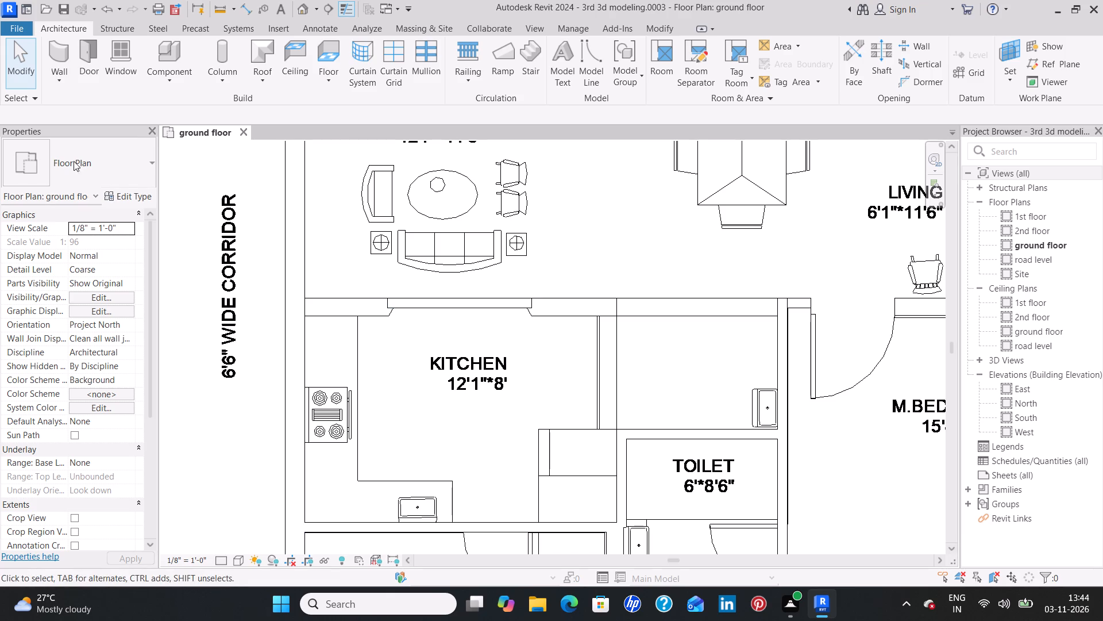
Draw a horizontal Generic - 9" wall about 3'-2 1/2" long from the corridor wall to the start of the kitchen recess wall.
click(67, 52)
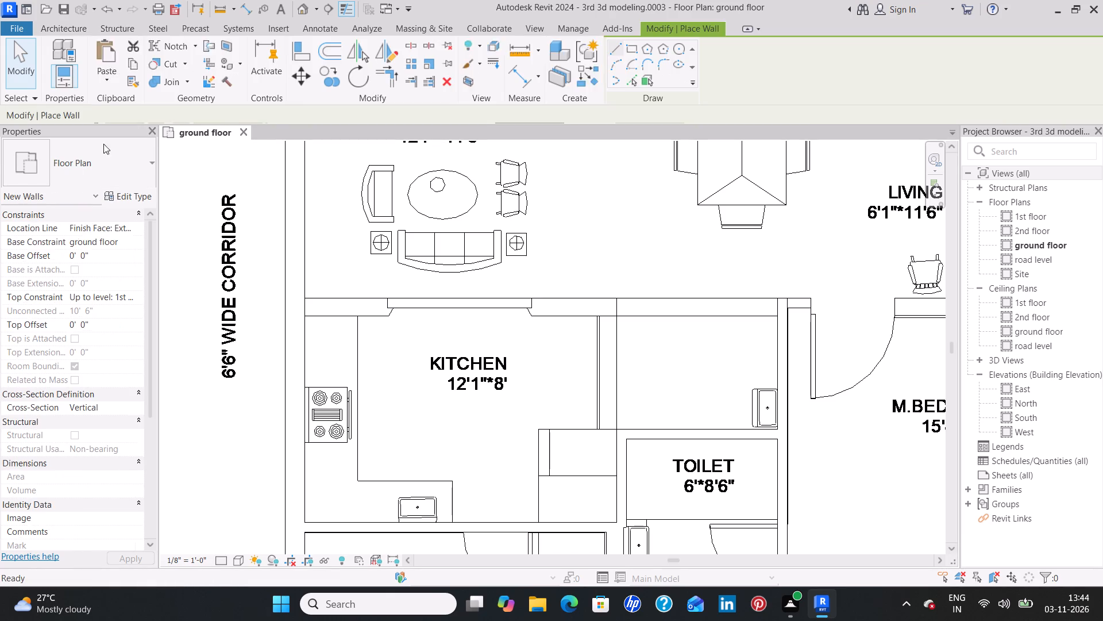
click(107, 167)
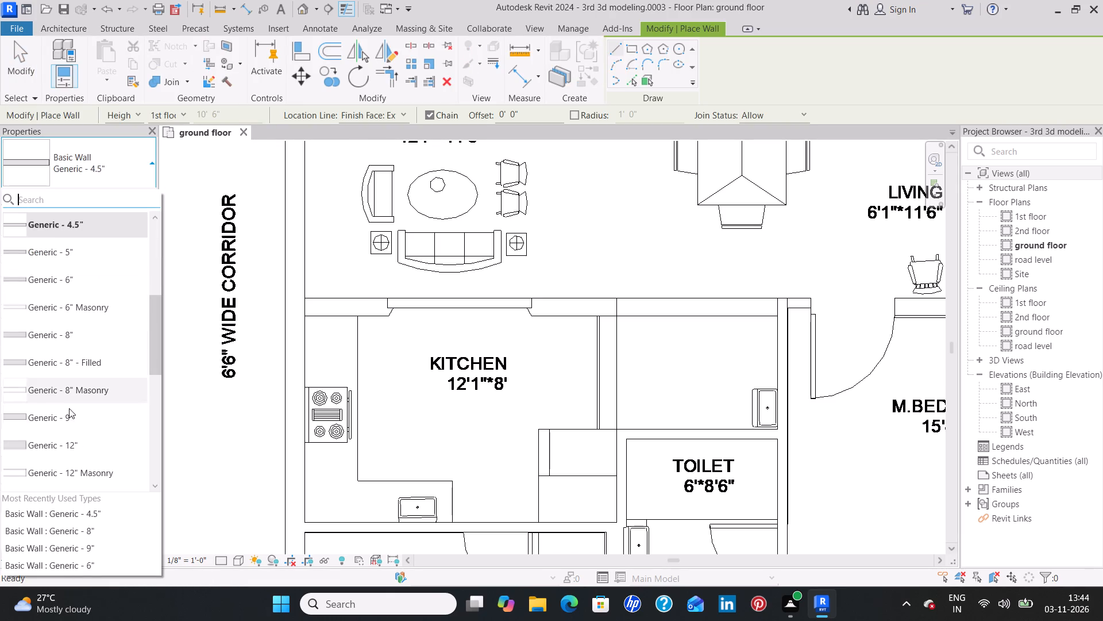
click(69, 421)
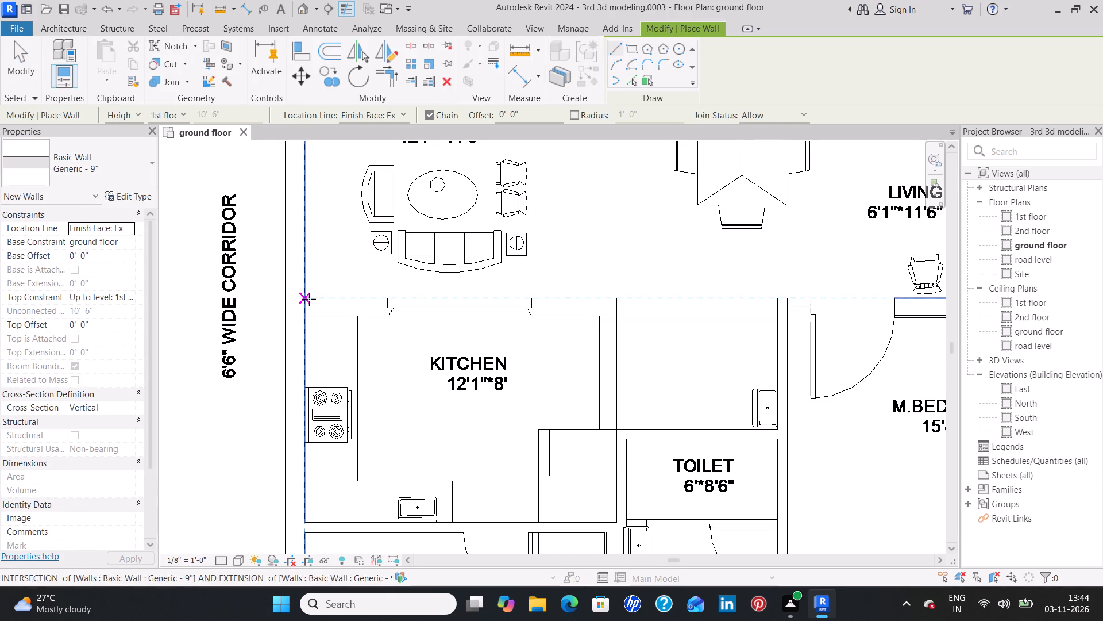
click(309, 298)
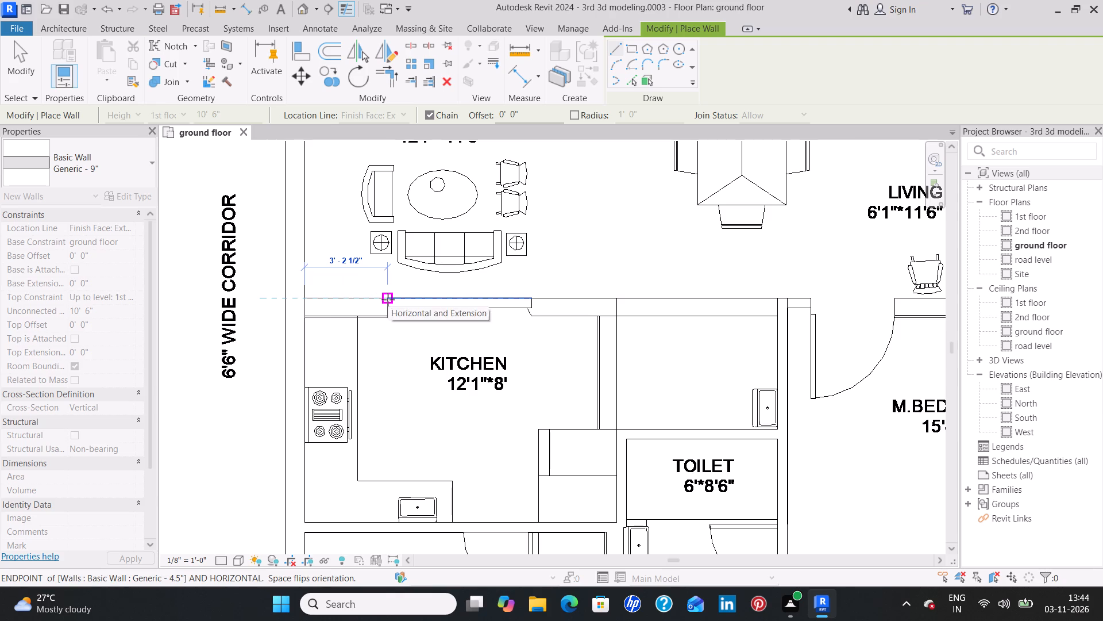
click(388, 300)
key(Escape)
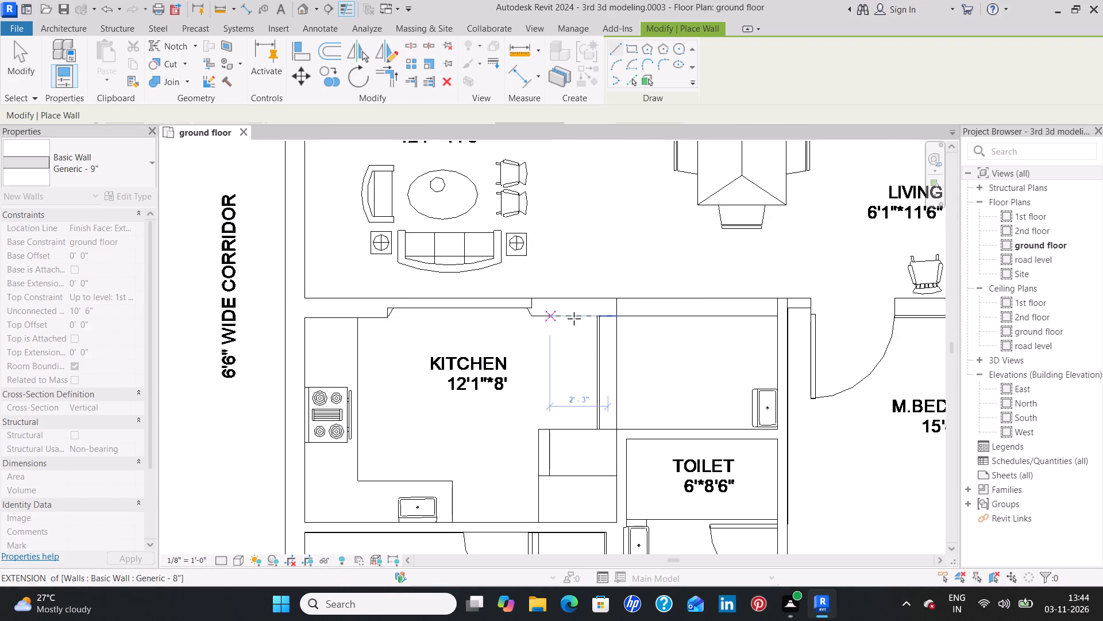
Draw a horizontal 9" wall about 3'-4" long from the kitchen's washbasin-side wall to the recess wall, thickness on the kitchen side.
click(618, 301)
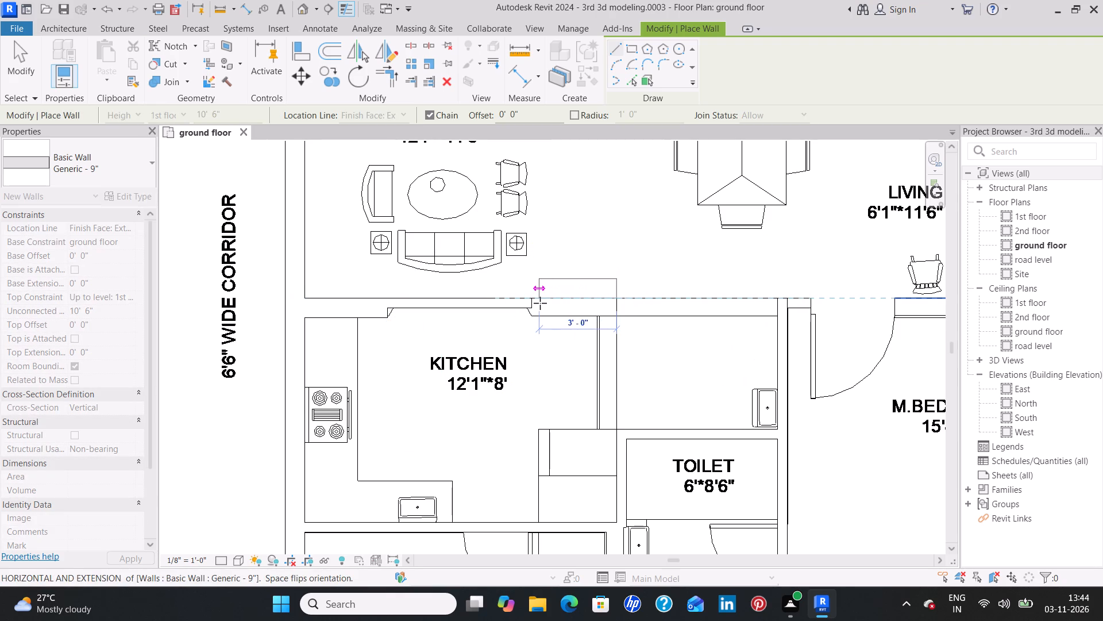
key(space)
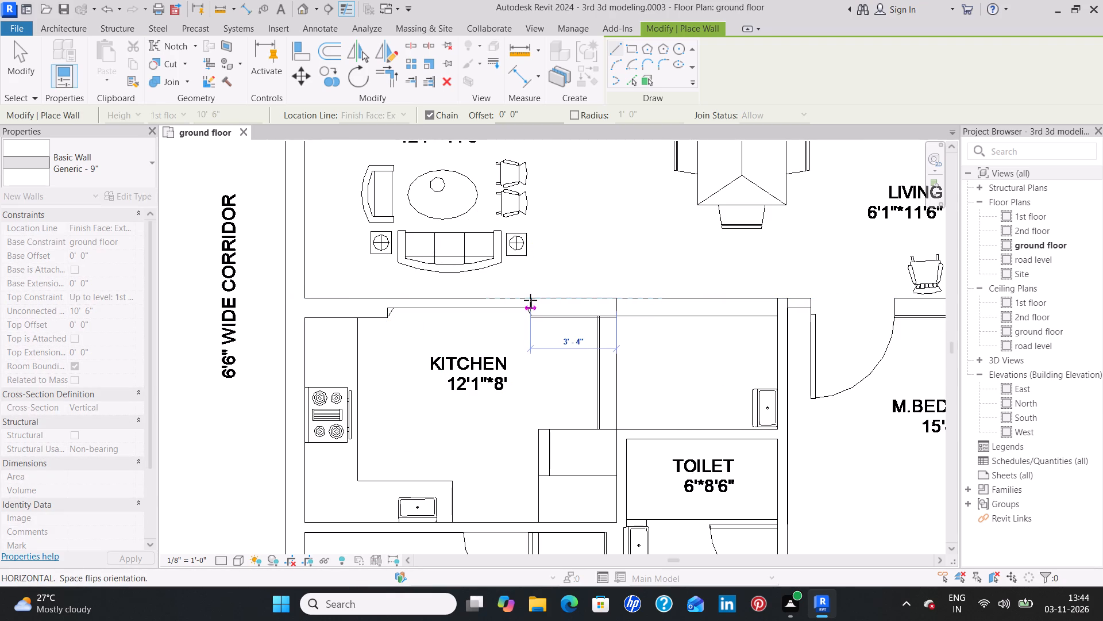
click(530, 300)
key(Escape)
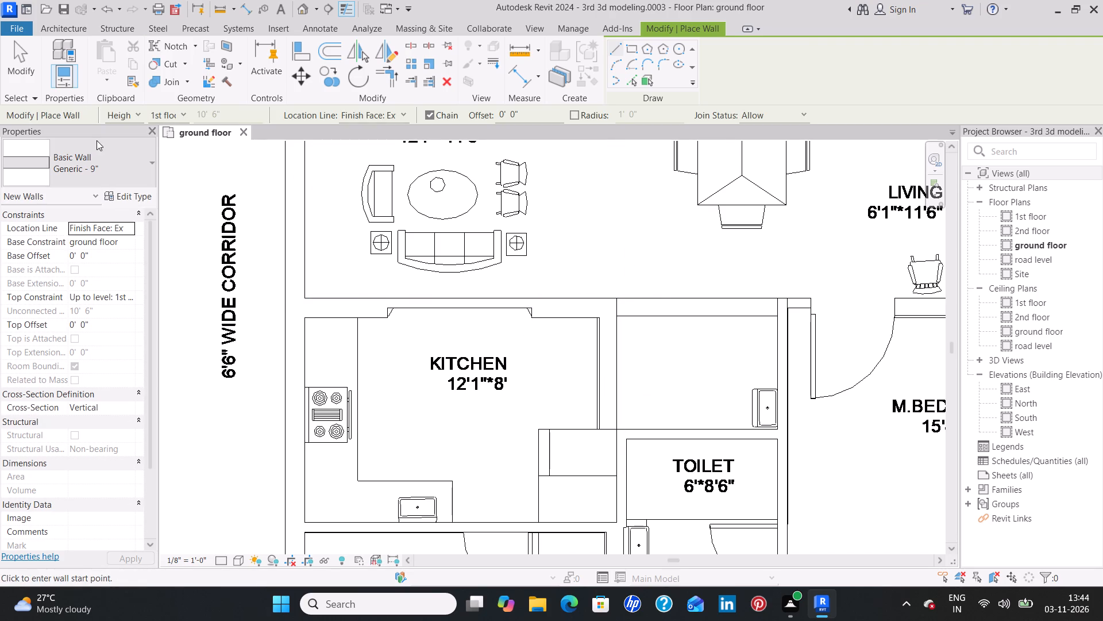
Draw a horizontal Generic - 4.5" wall about 11'-0" long below the 11'*12' bedroom, from the outer wall to the pooja wall, thickness on the balcony side.
click(107, 153)
scroll(90, 248, up, 1)
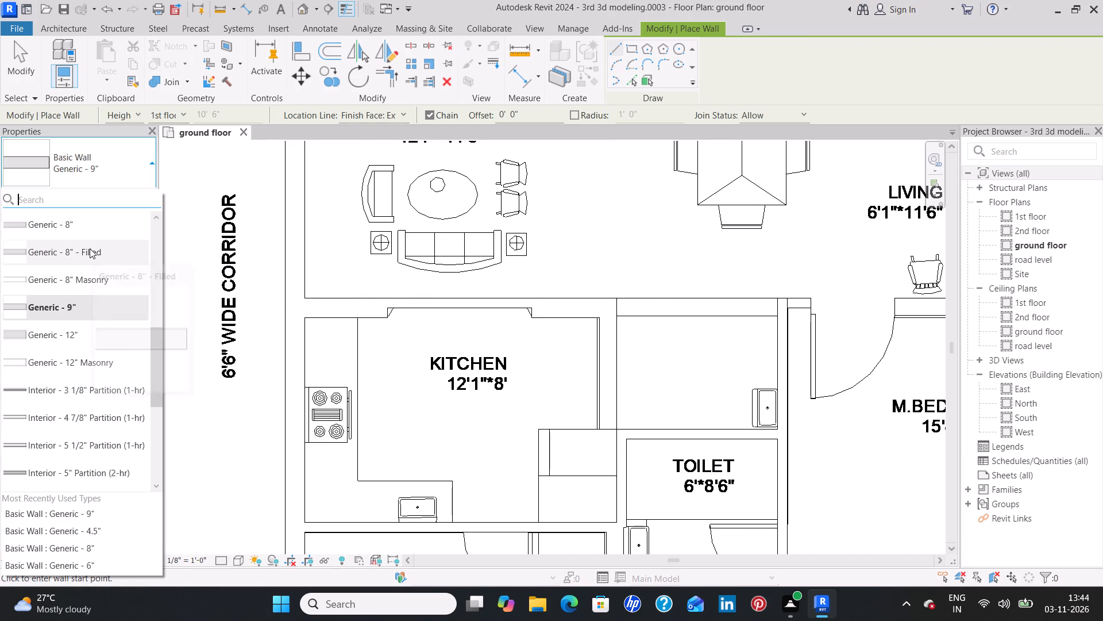
scroll(90, 248, up, 2)
click(92, 277)
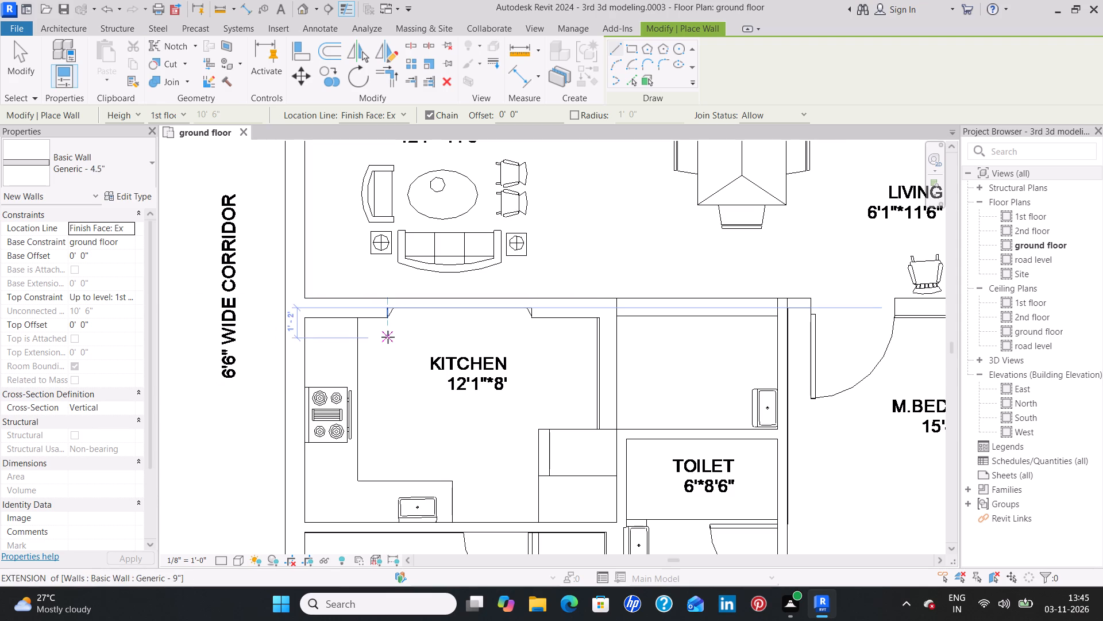
scroll(690, 378, down, 3)
scroll(761, 320, down, 4)
middle_drag(782, 283, 507, 381)
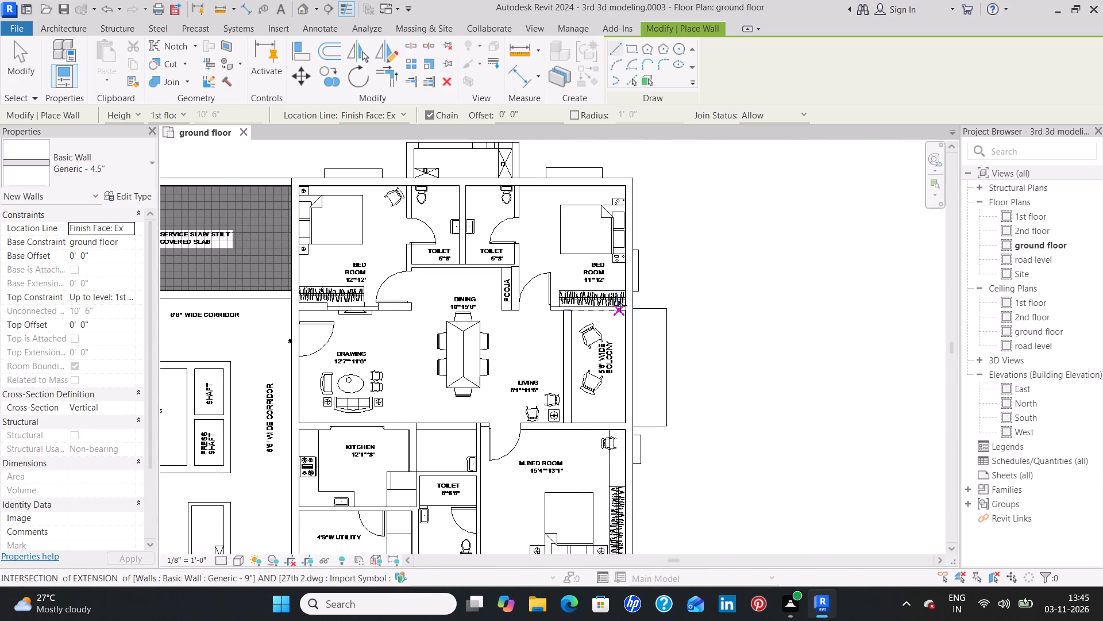
scroll(620, 305, up, 5)
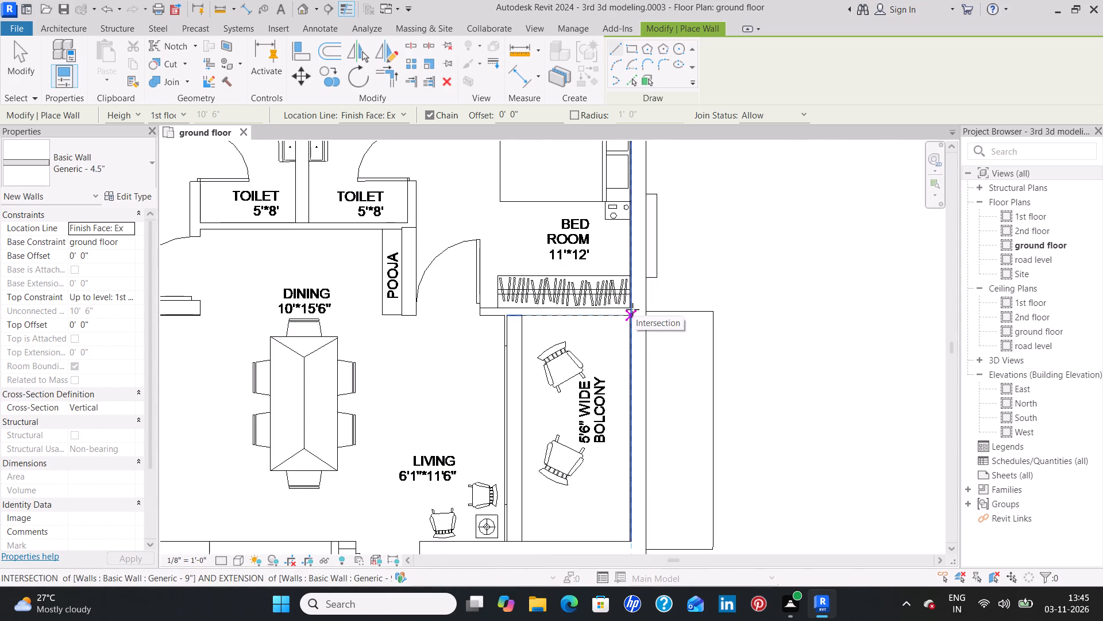
click(630, 308)
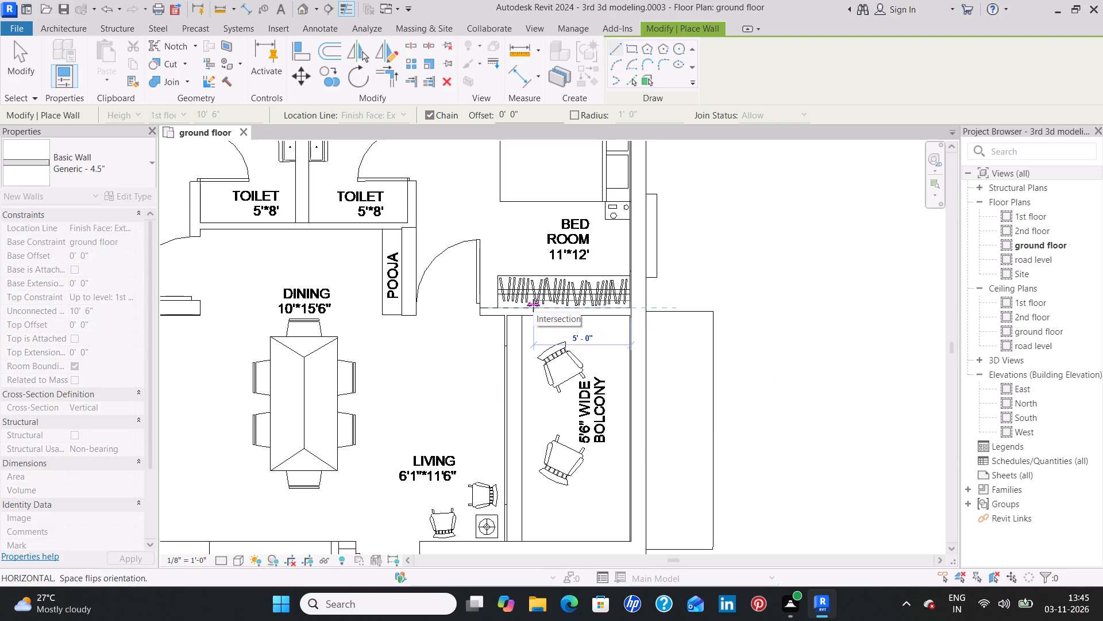
key(space)
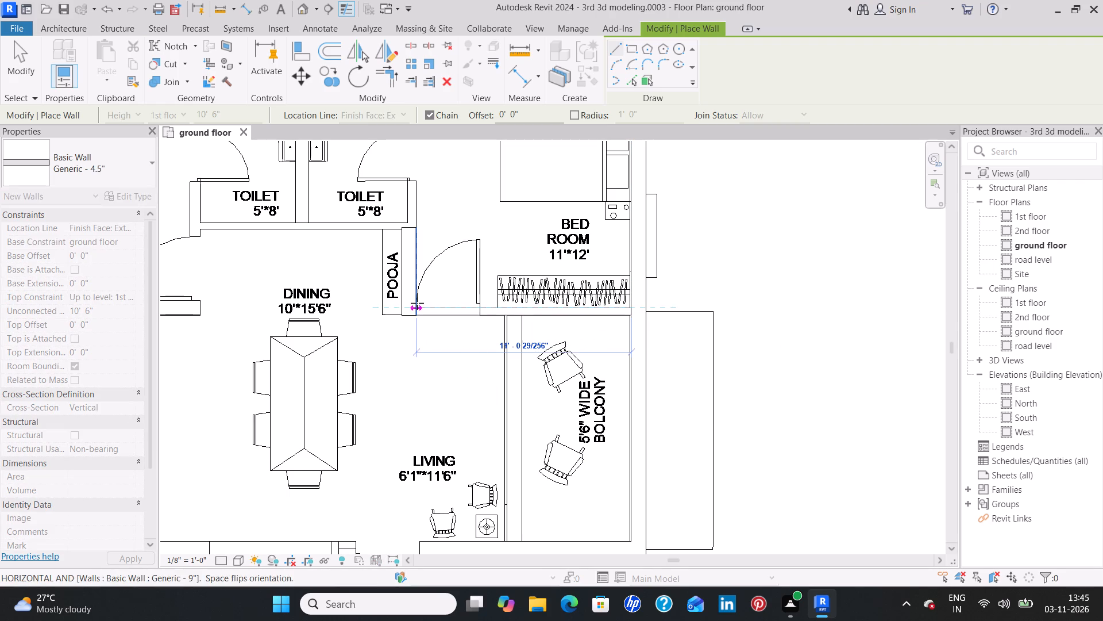
click(417, 303)
key(Escape)
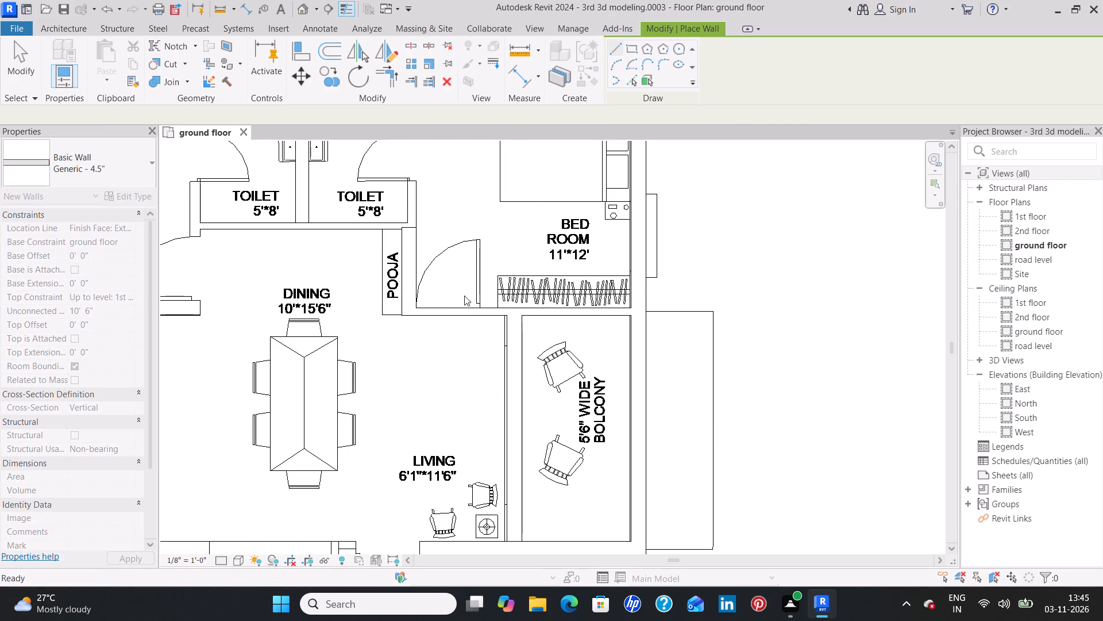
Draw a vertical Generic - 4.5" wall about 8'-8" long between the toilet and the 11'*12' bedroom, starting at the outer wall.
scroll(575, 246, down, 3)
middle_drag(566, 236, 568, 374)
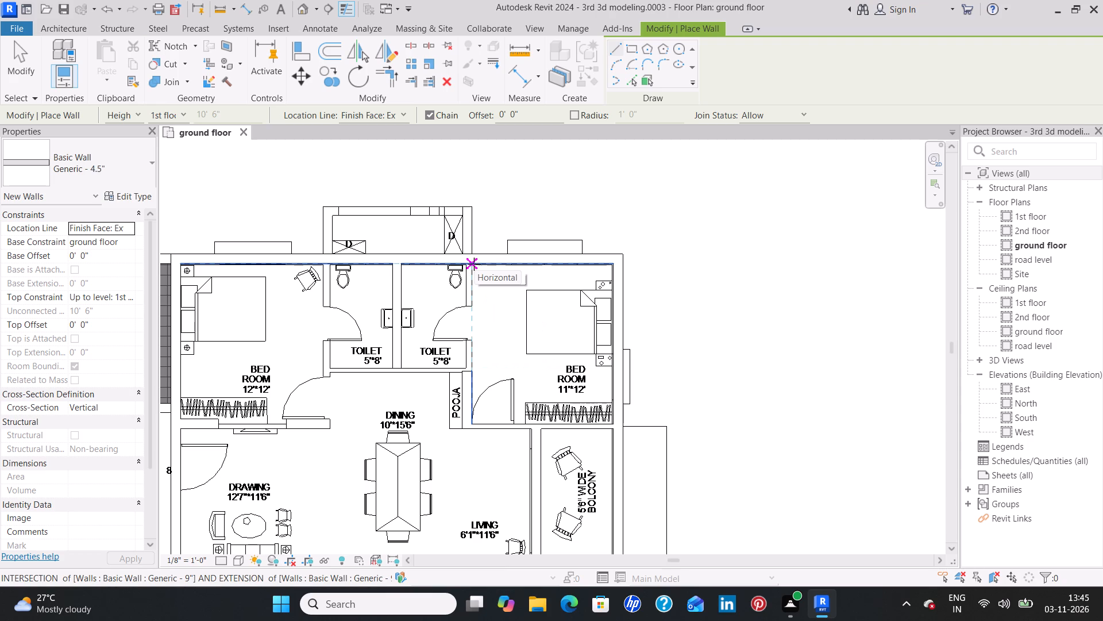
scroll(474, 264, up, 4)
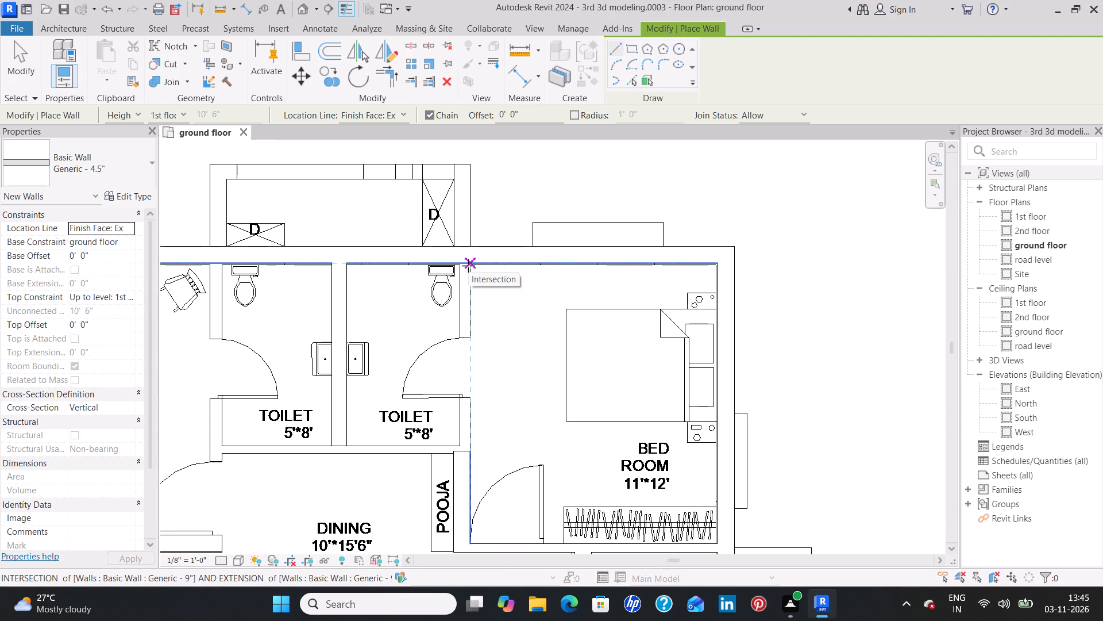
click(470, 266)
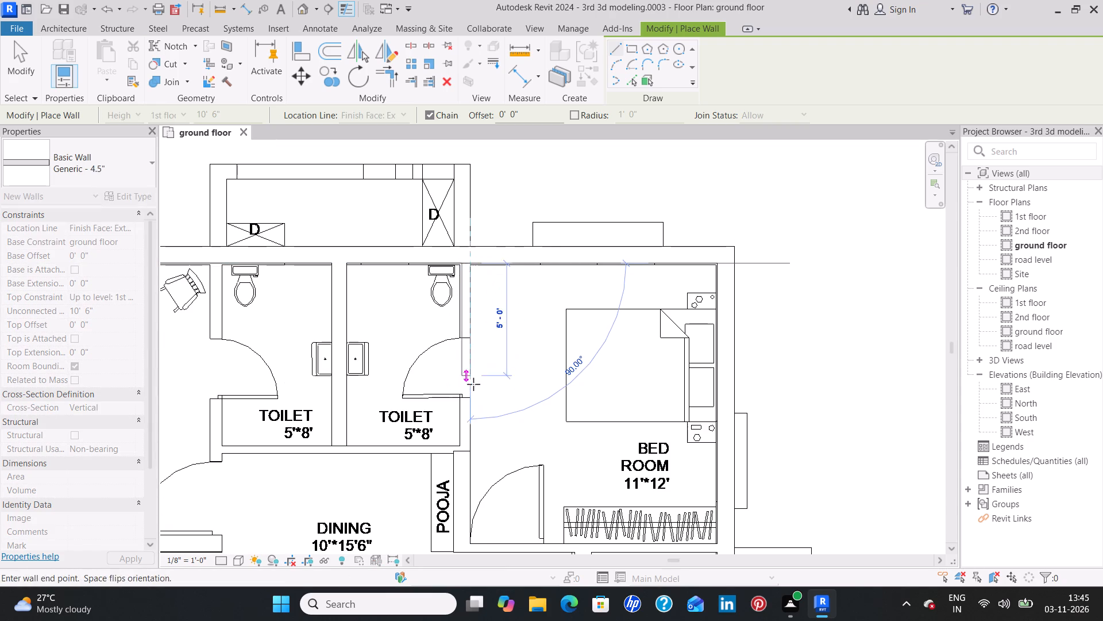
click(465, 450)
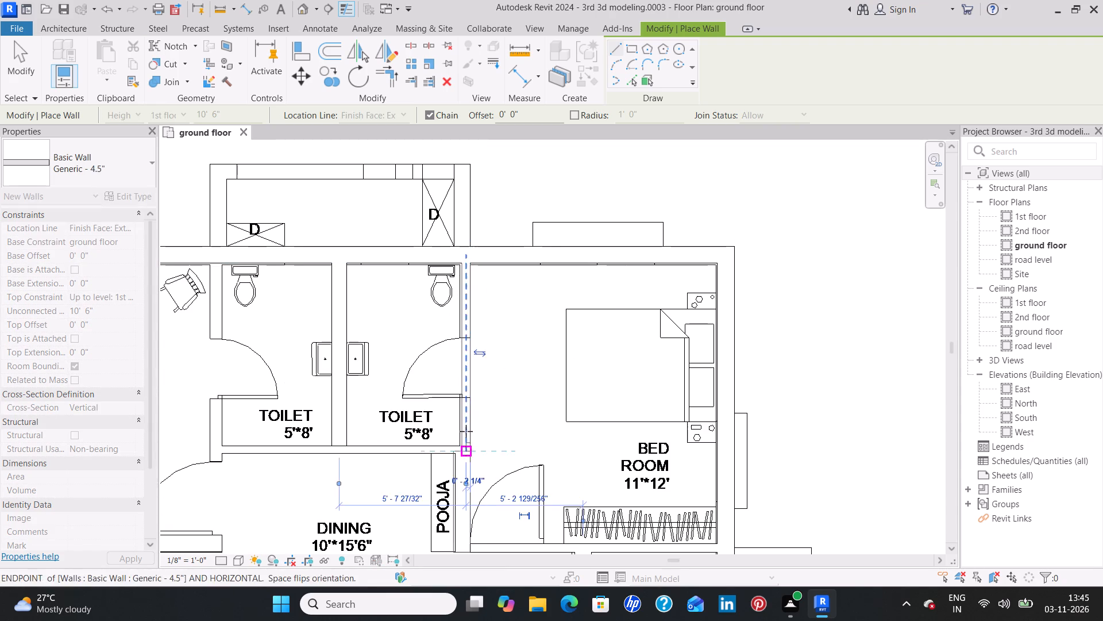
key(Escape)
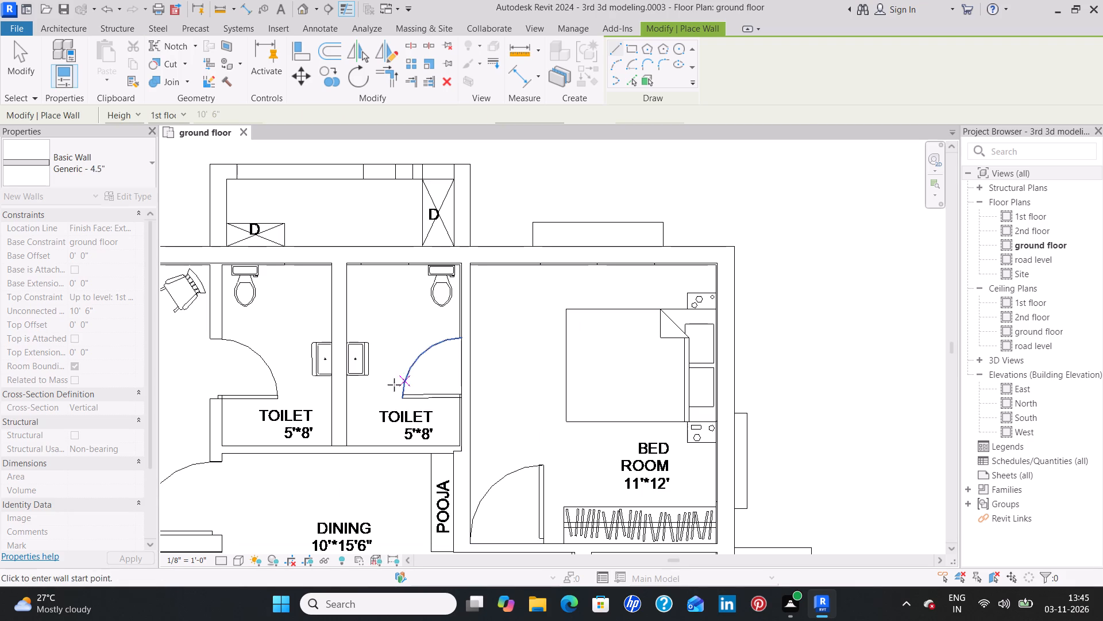
Draw a horizontal Generic - 4.5" wall along the dining side of both 5'*8' toilets, from the 12'*12' bedroom side to the 11'*12' bedroom side.
click(463, 445)
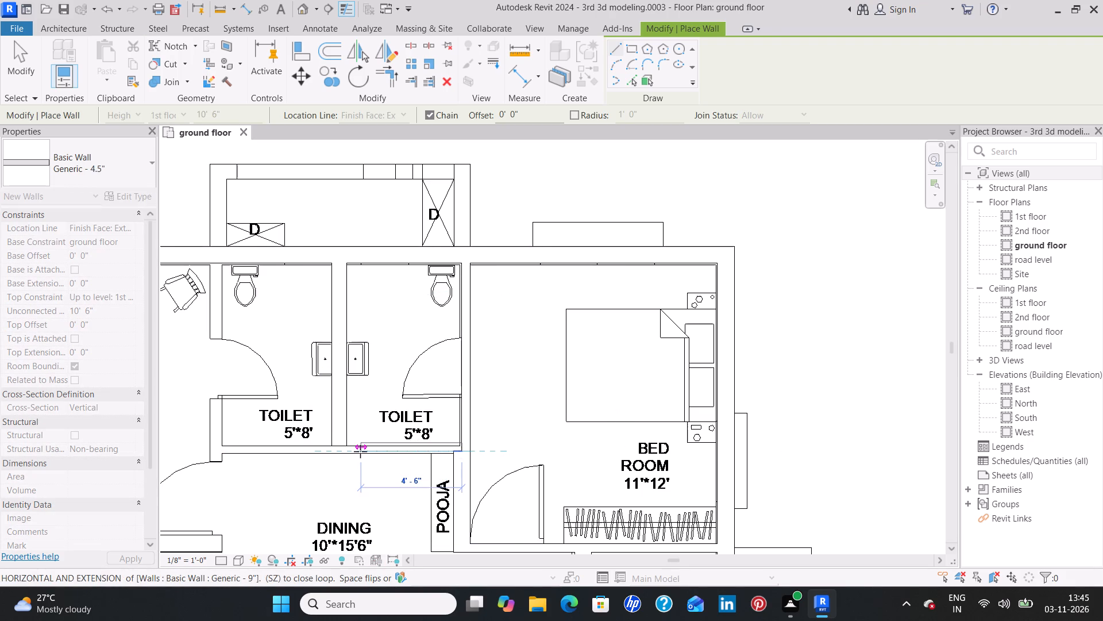
key(Escape)
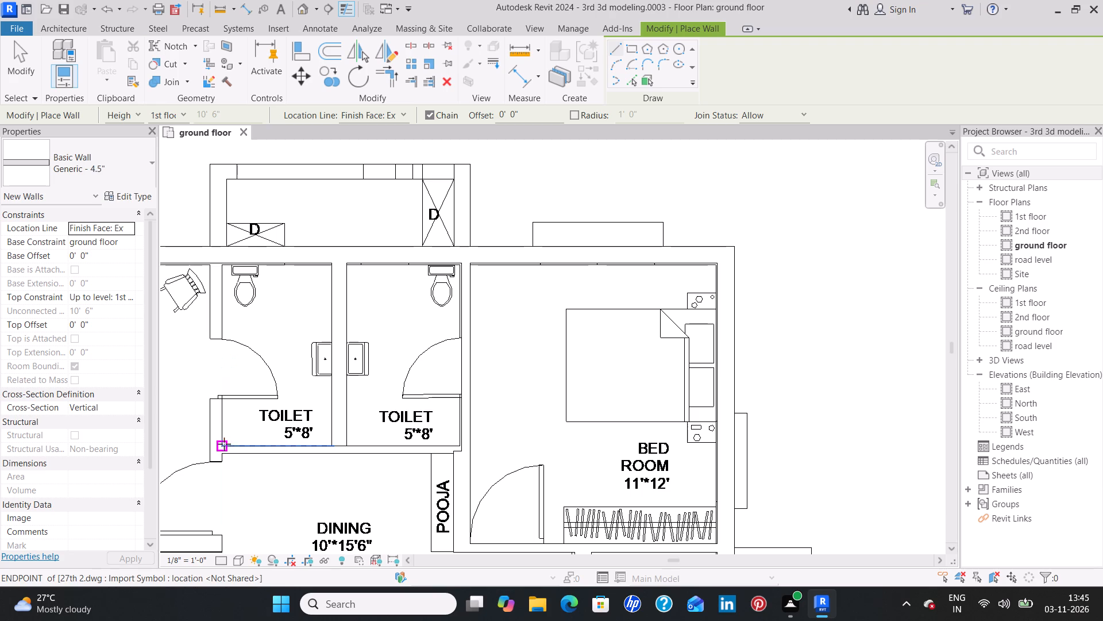
click(223, 444)
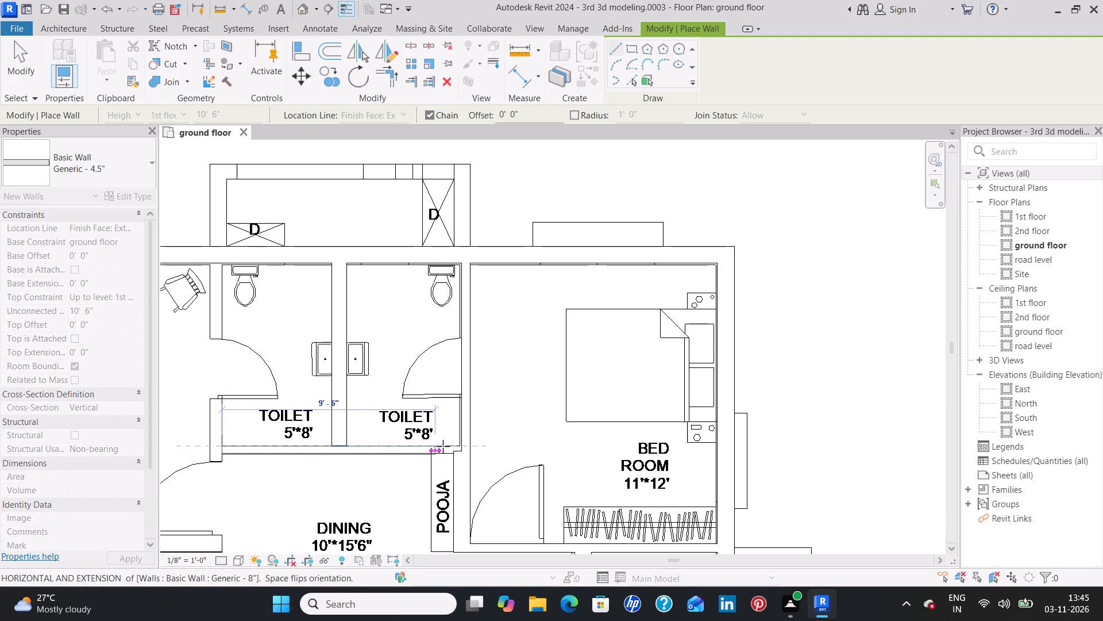
click(458, 446)
key(Escape)
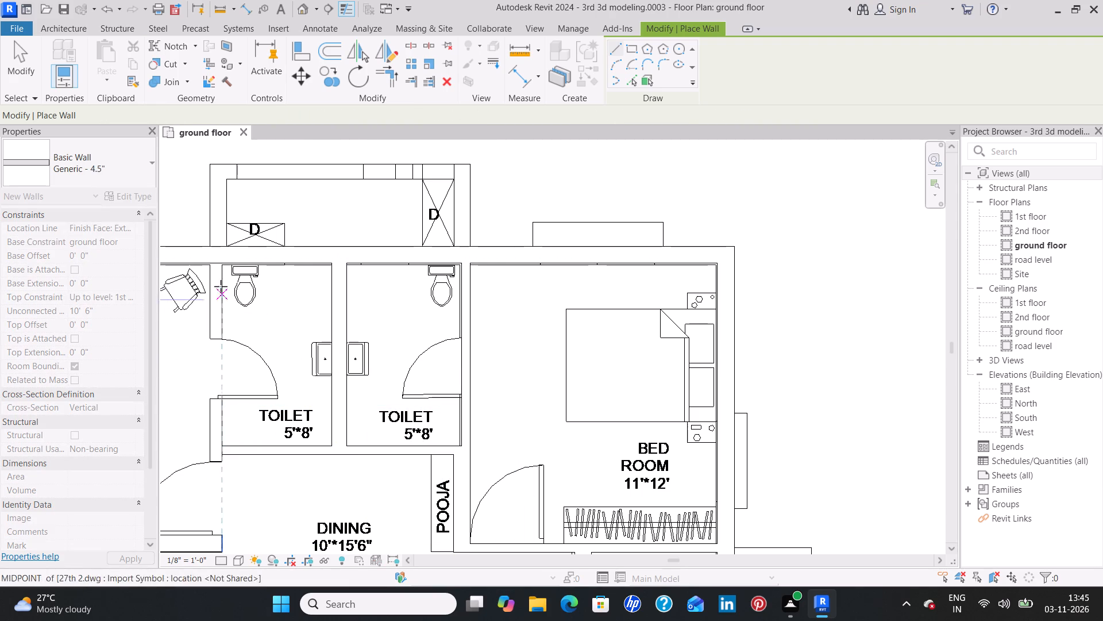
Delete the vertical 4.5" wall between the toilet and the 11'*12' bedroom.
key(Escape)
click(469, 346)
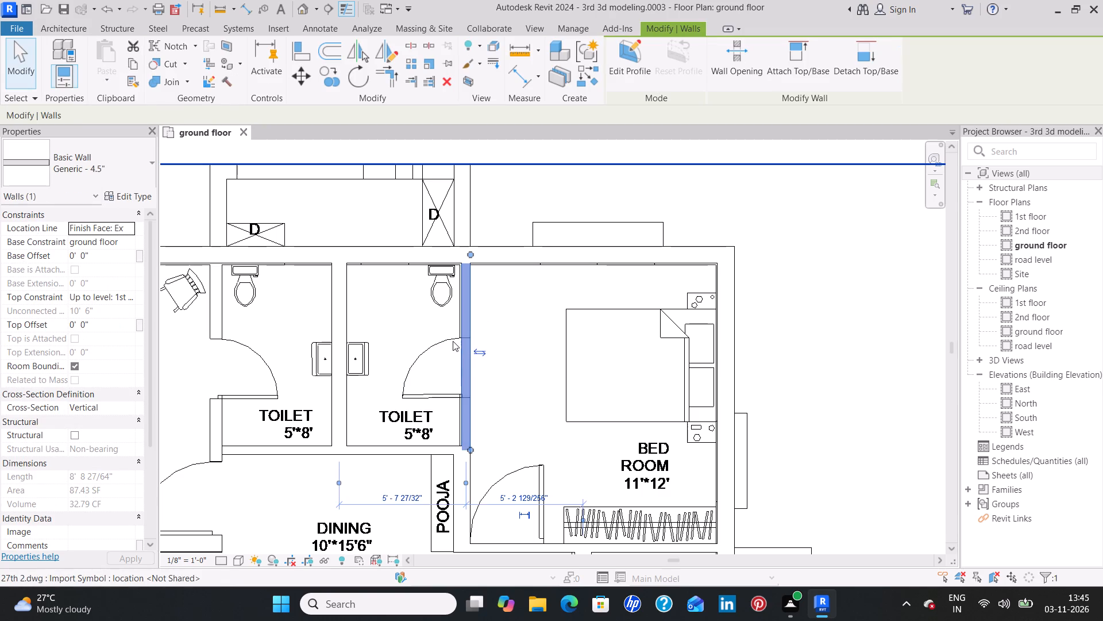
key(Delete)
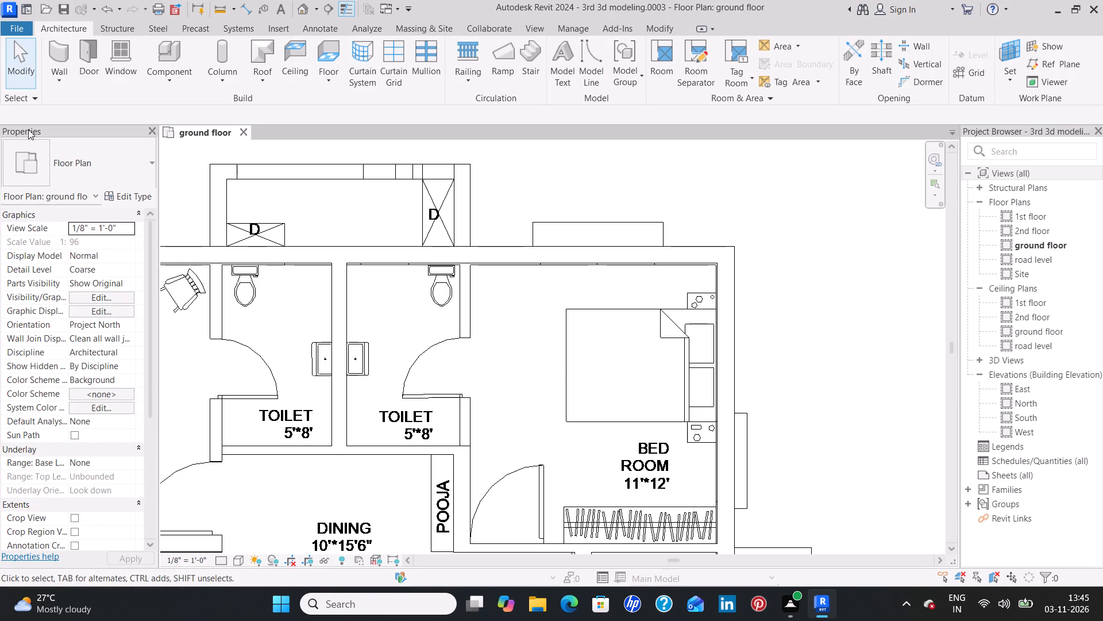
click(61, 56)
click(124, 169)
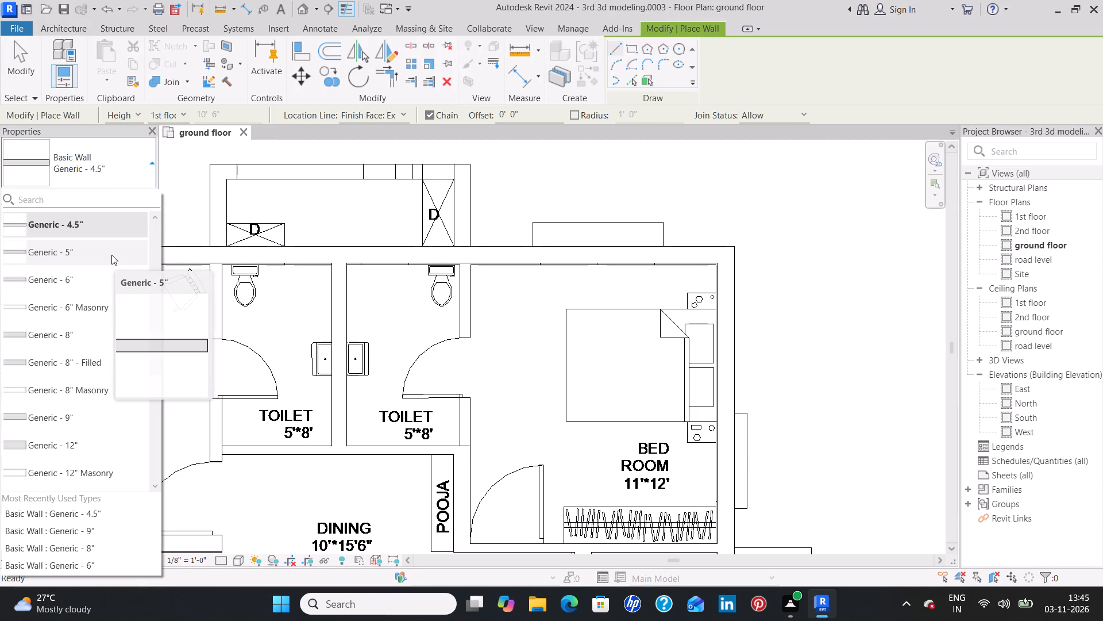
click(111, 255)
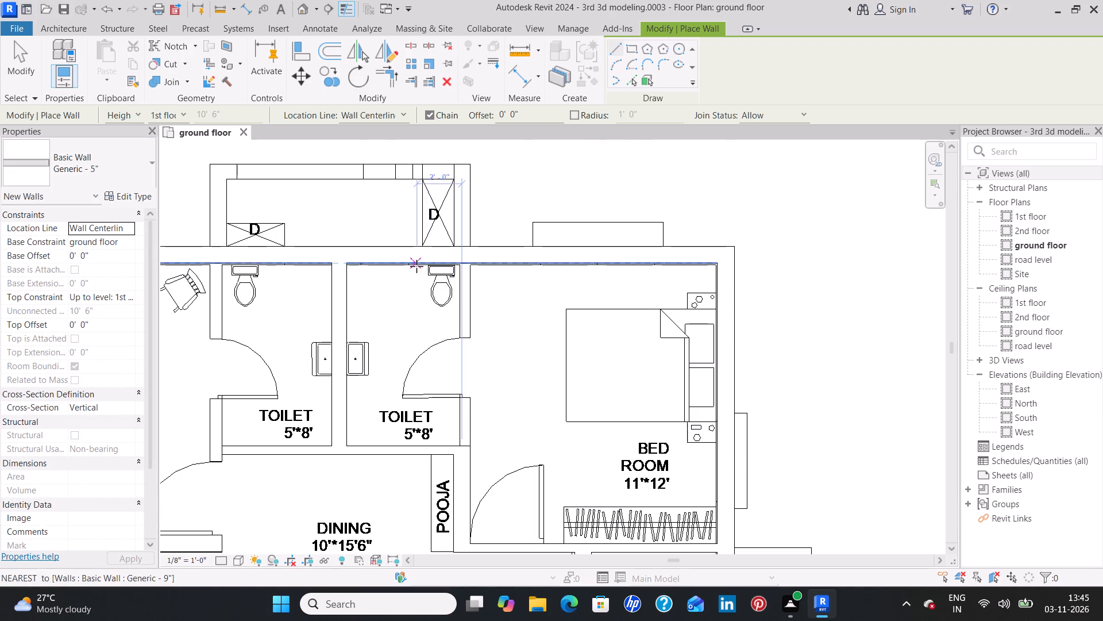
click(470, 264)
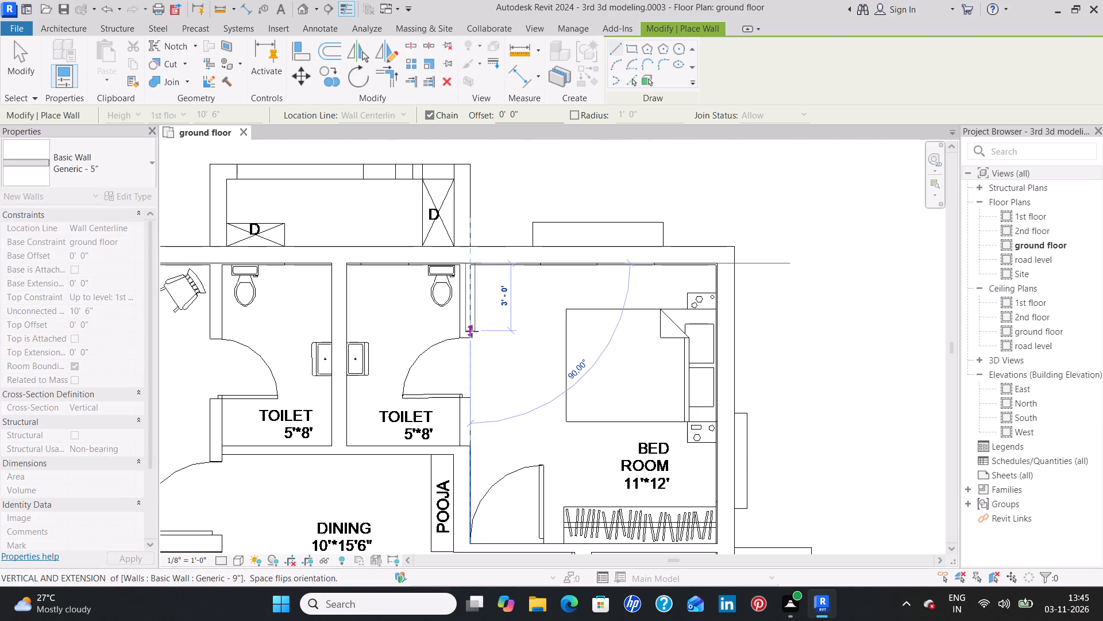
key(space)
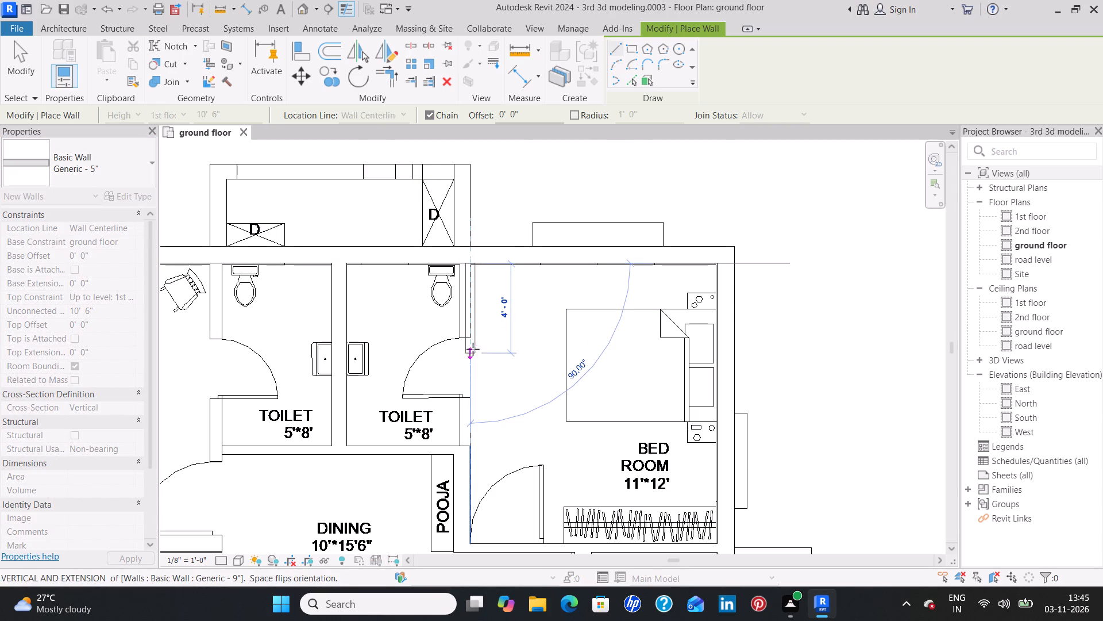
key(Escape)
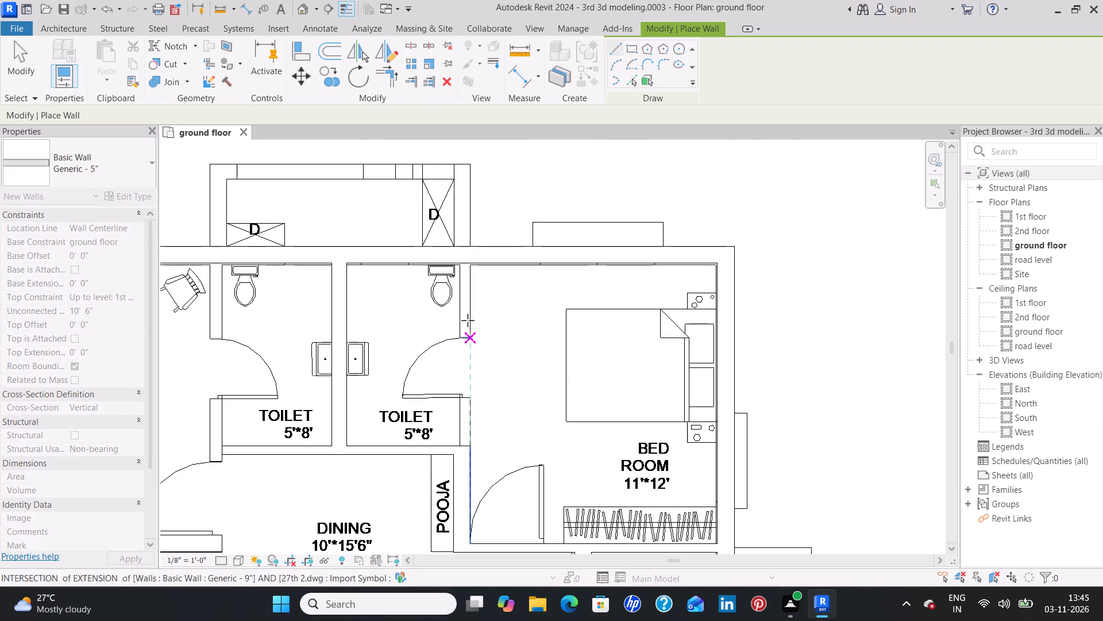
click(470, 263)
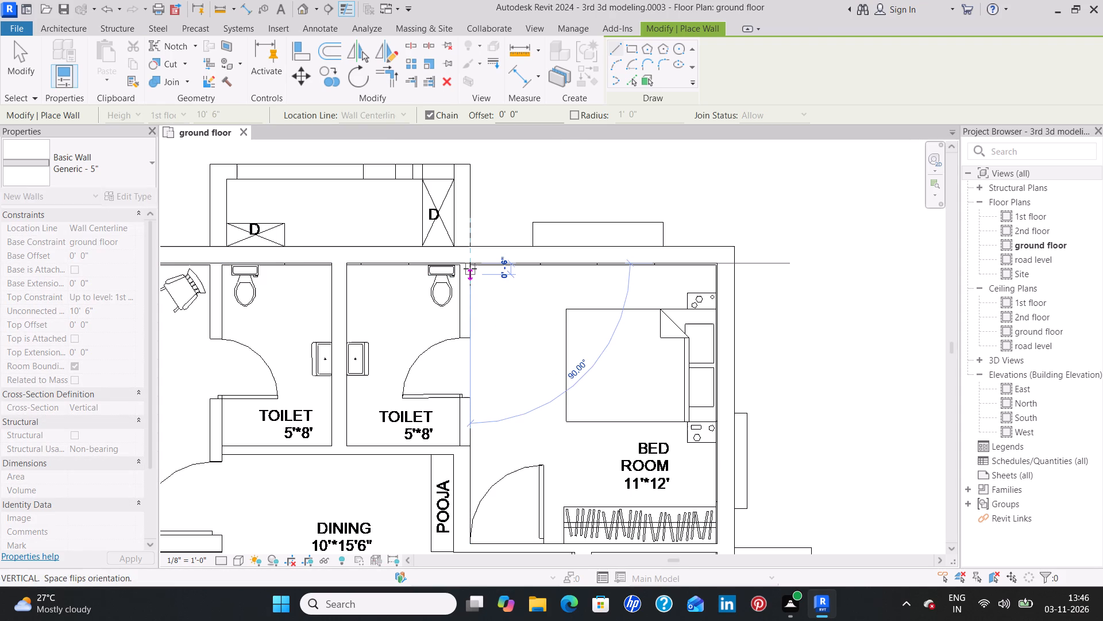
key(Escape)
Draw a vertical Generic - 6" wall about 8'-2" long between the toilet and the 11'*12' bedroom, location line Finish Face: Exterior, thickness on the toilet side.
click(388, 114)
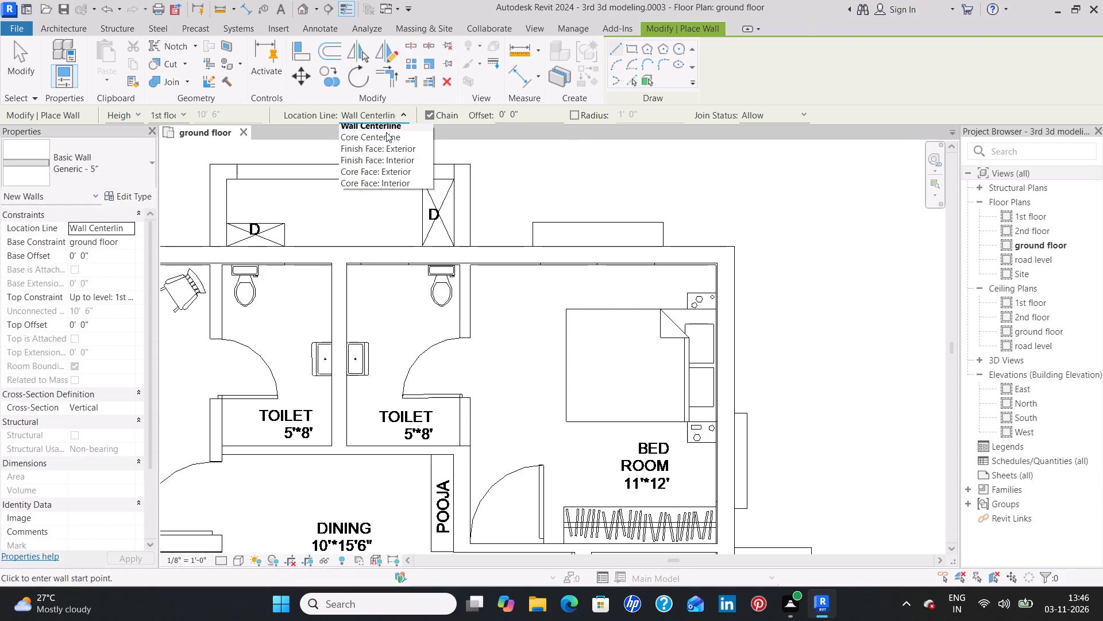
click(393, 151)
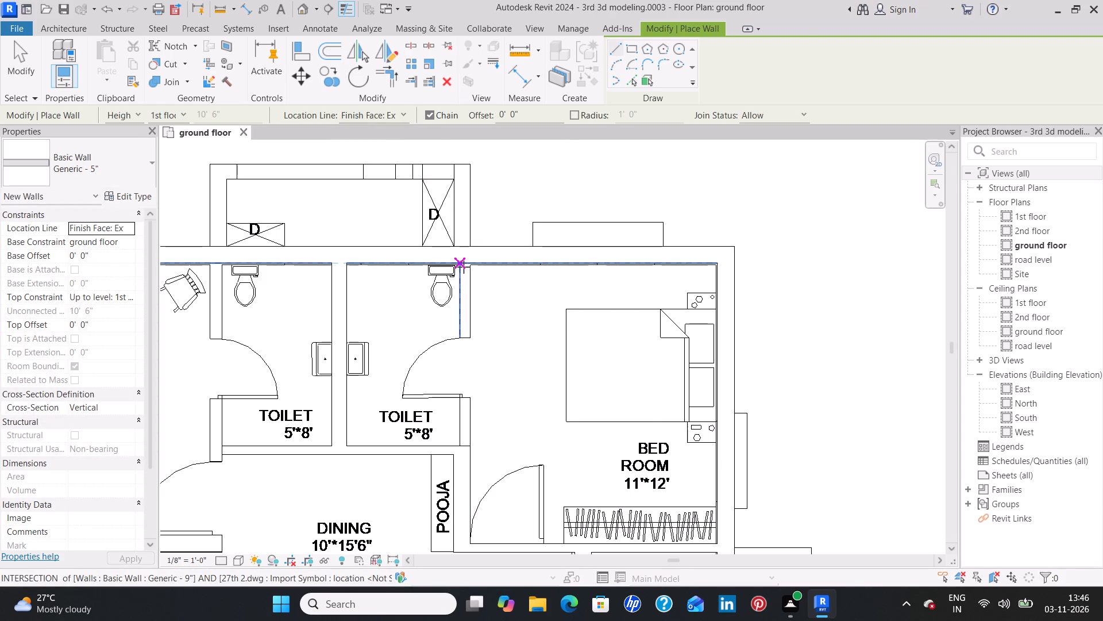
click(472, 268)
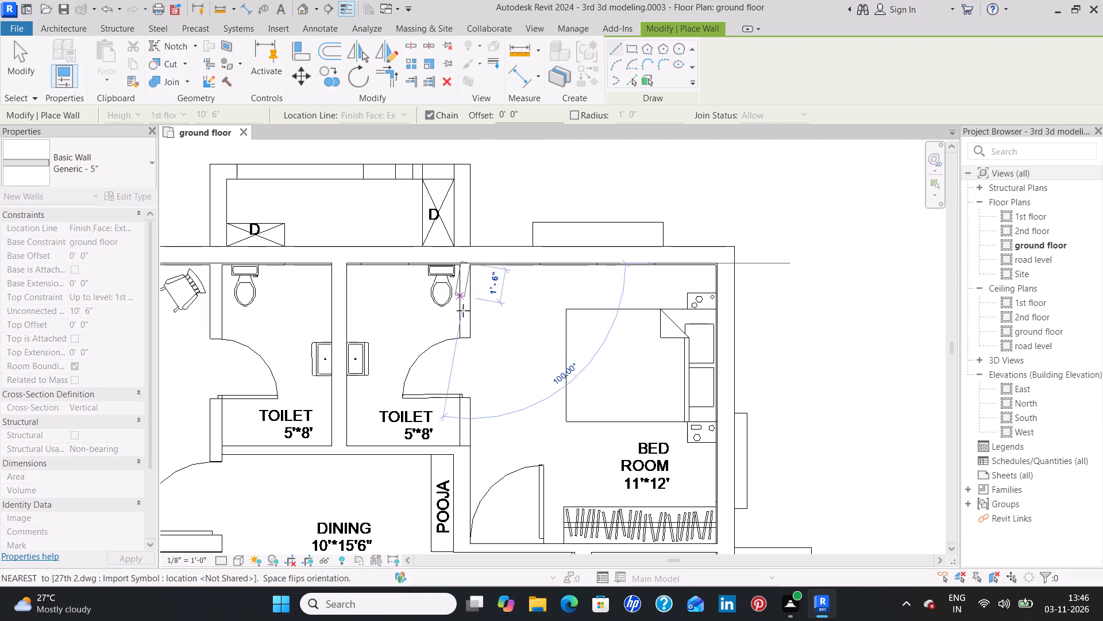
key(Escape)
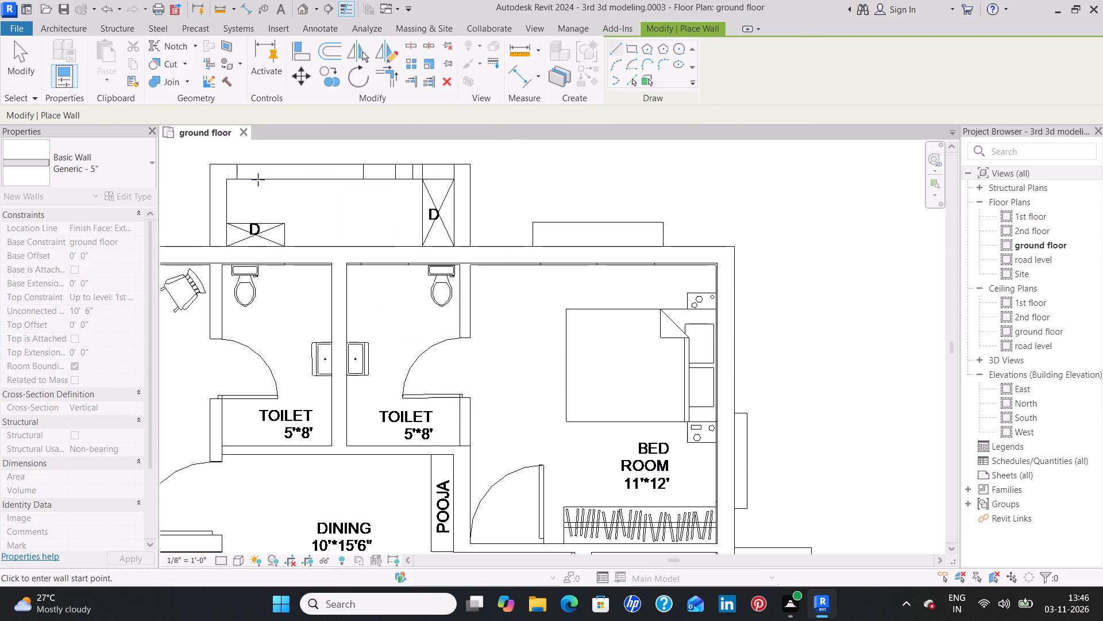
click(107, 168)
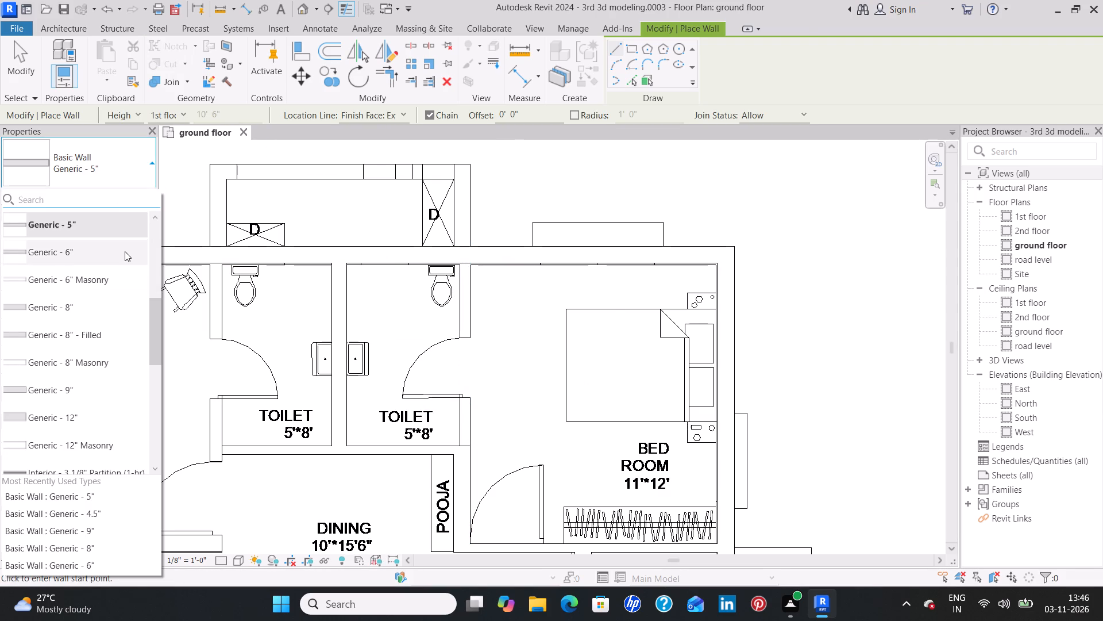
click(125, 251)
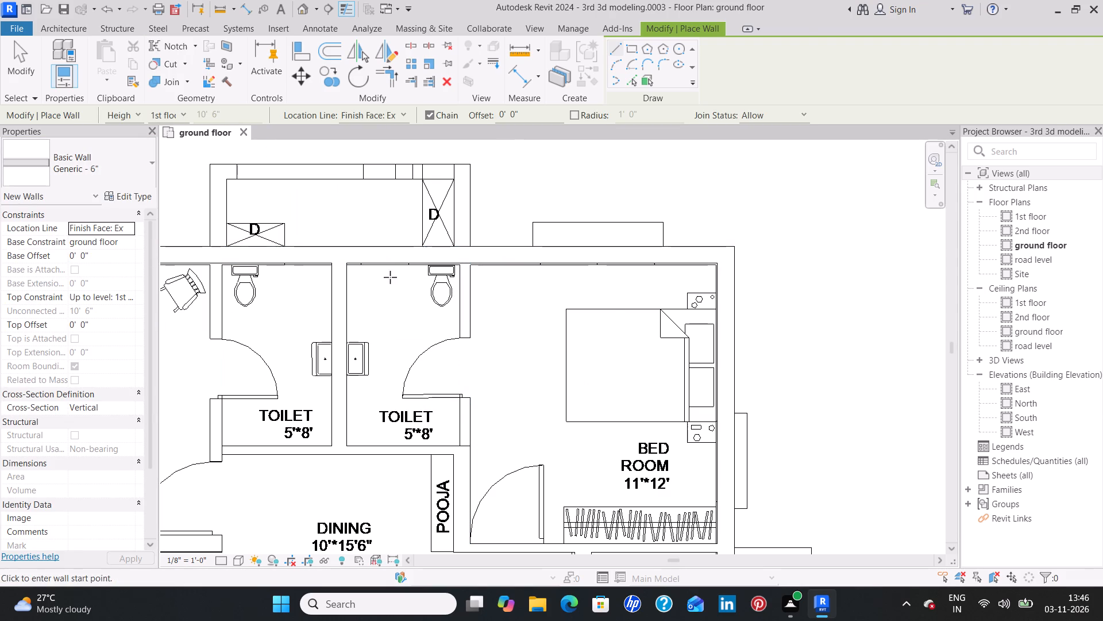
click(470, 266)
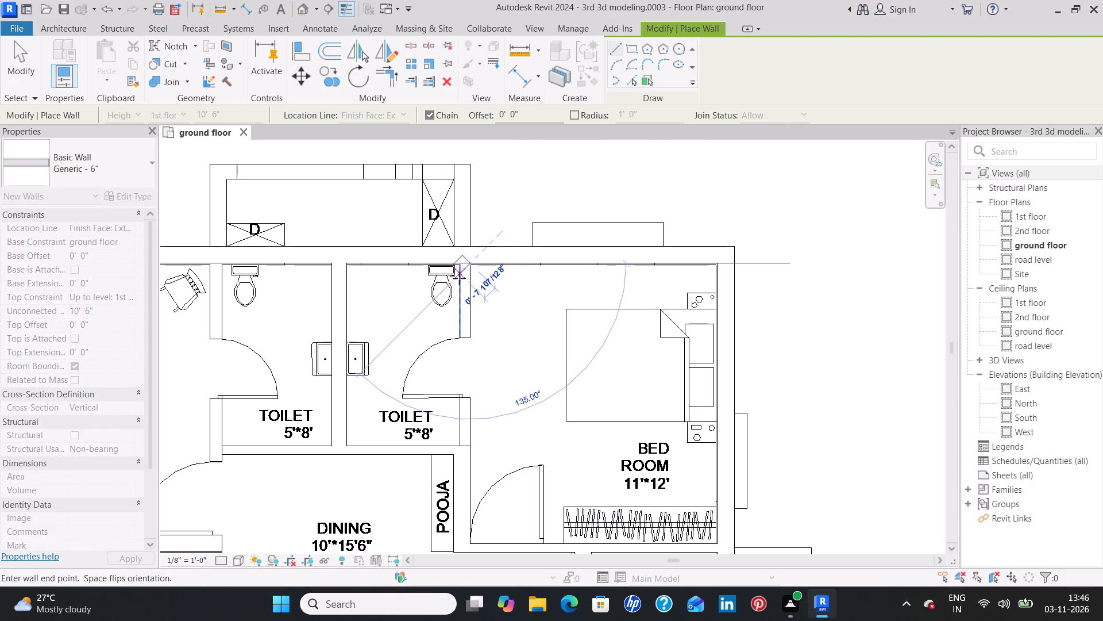
click(471, 445)
key(Escape)
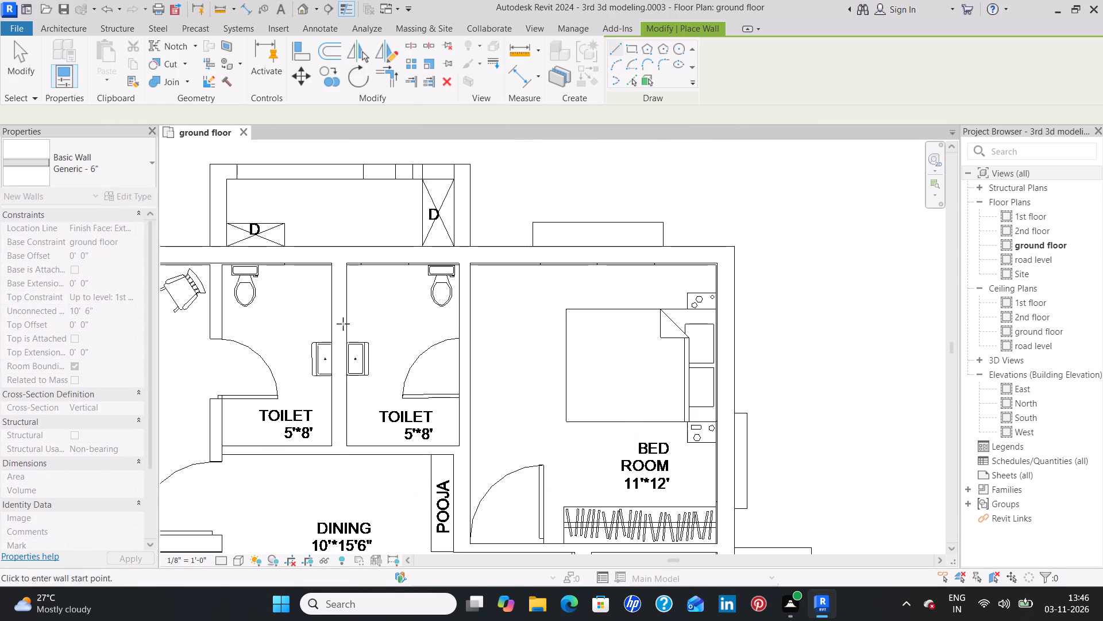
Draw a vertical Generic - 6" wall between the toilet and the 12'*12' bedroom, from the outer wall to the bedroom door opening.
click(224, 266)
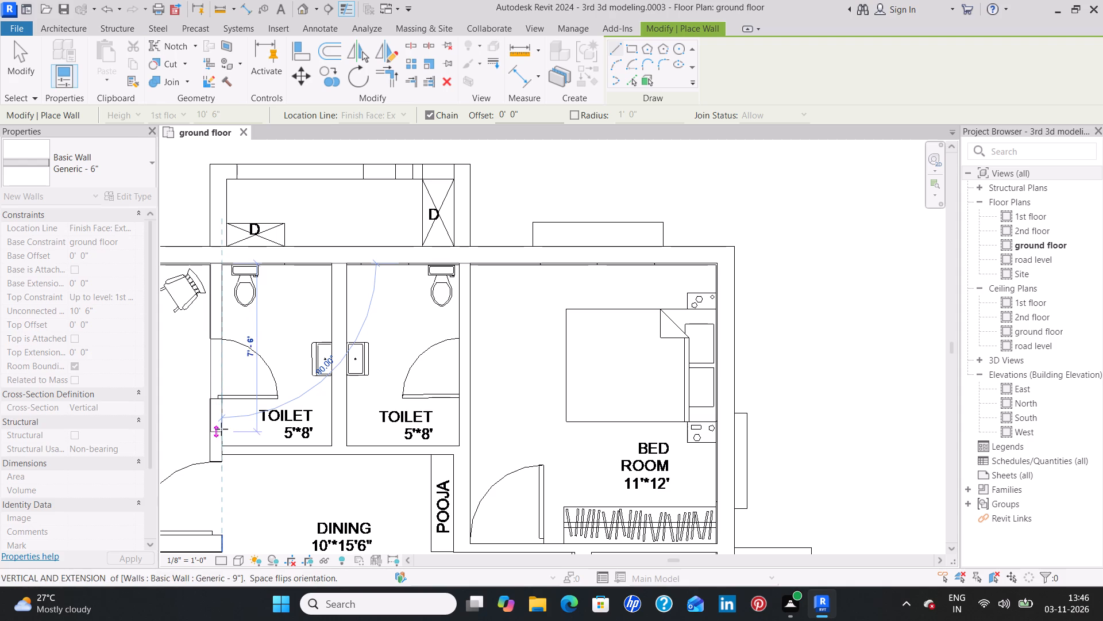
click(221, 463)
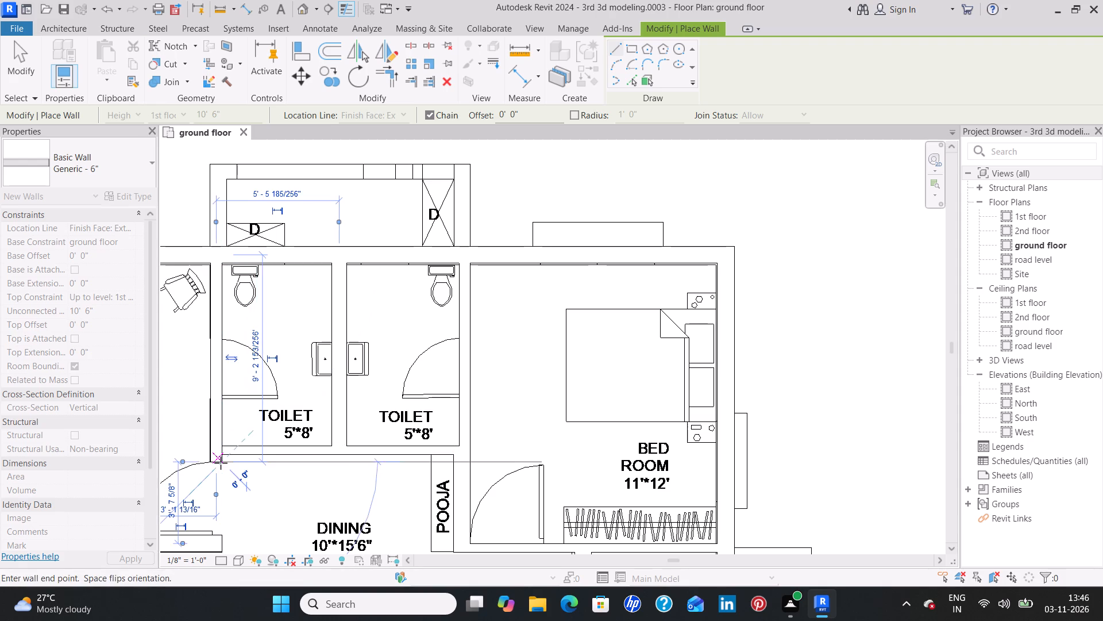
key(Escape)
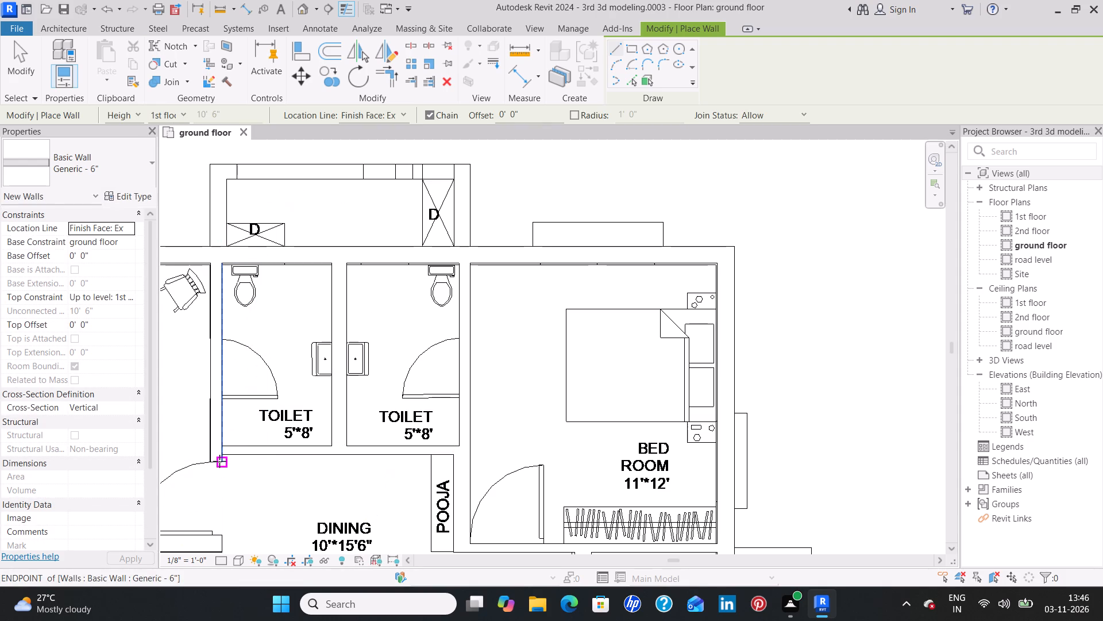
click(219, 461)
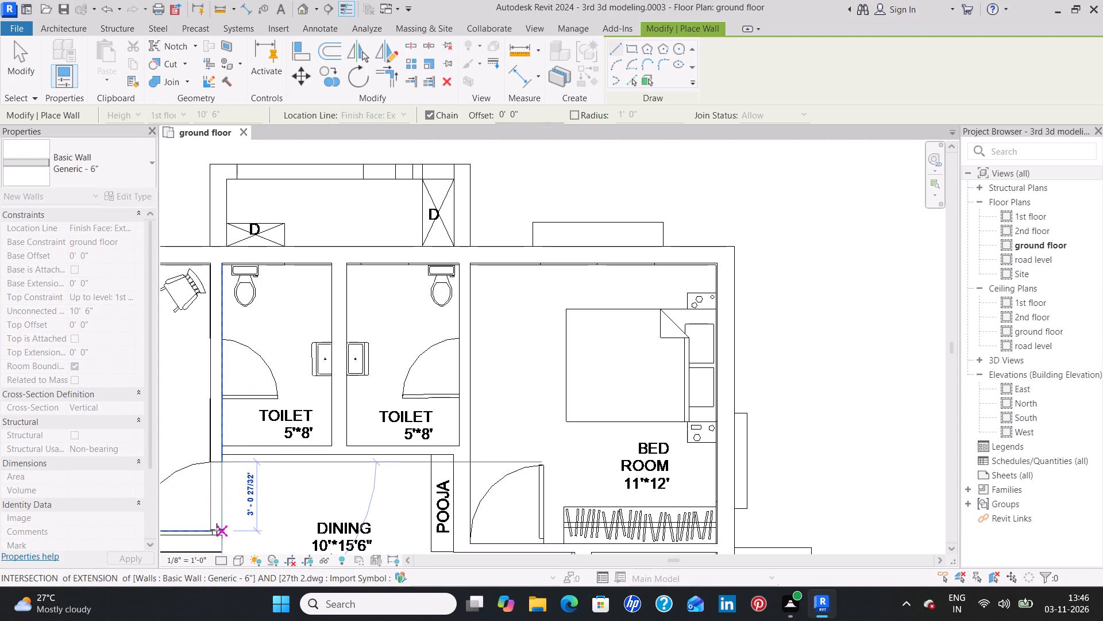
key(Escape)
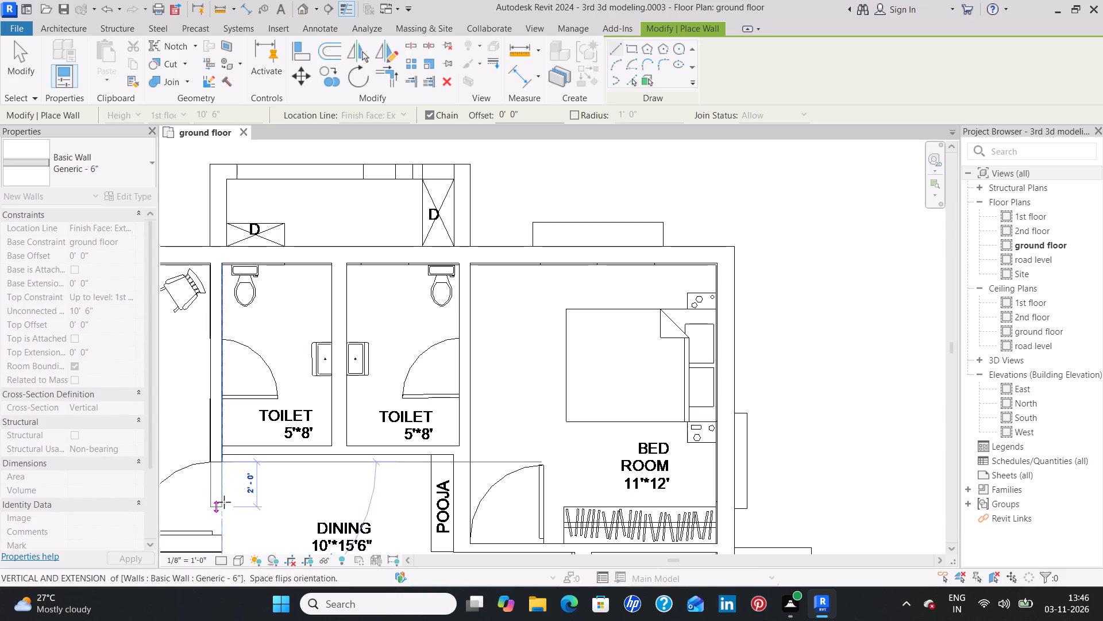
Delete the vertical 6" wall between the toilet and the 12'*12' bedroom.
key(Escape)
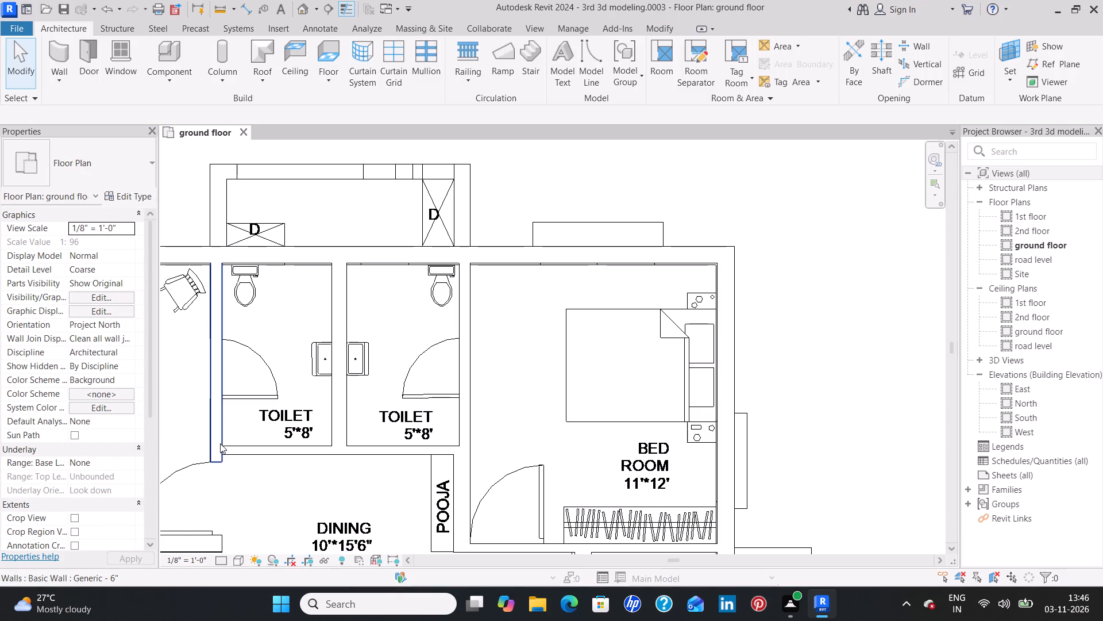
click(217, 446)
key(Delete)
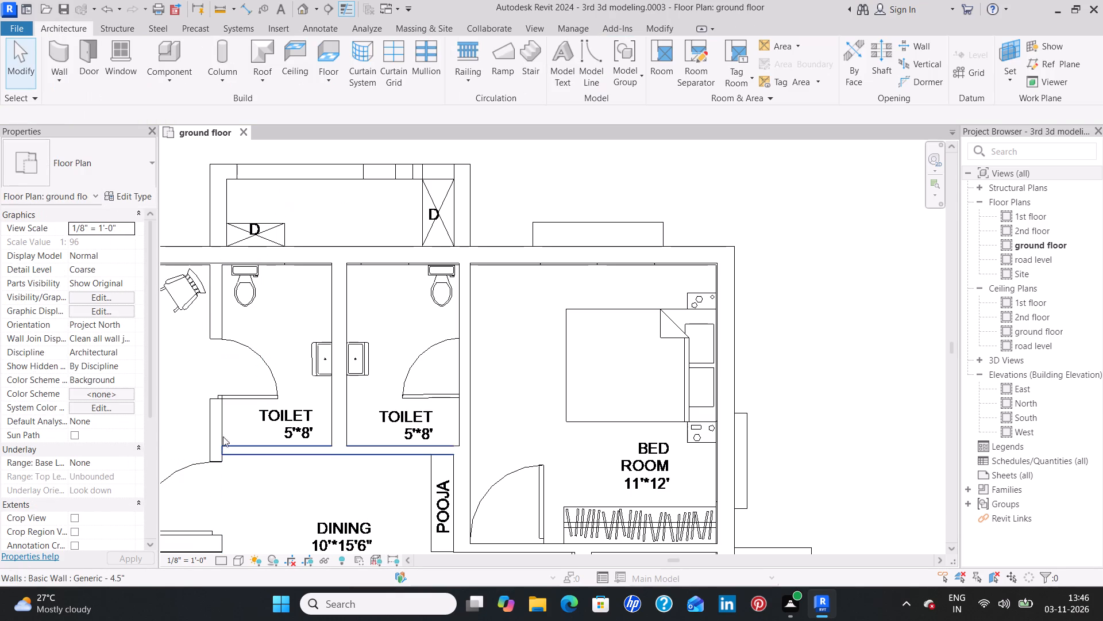
Draw a vertical Generic - 6" wall about 12'-1" long on the toilet side of the 12'*12' bedroom, from the outer wall past the door to the 9" wall.
click(64, 43)
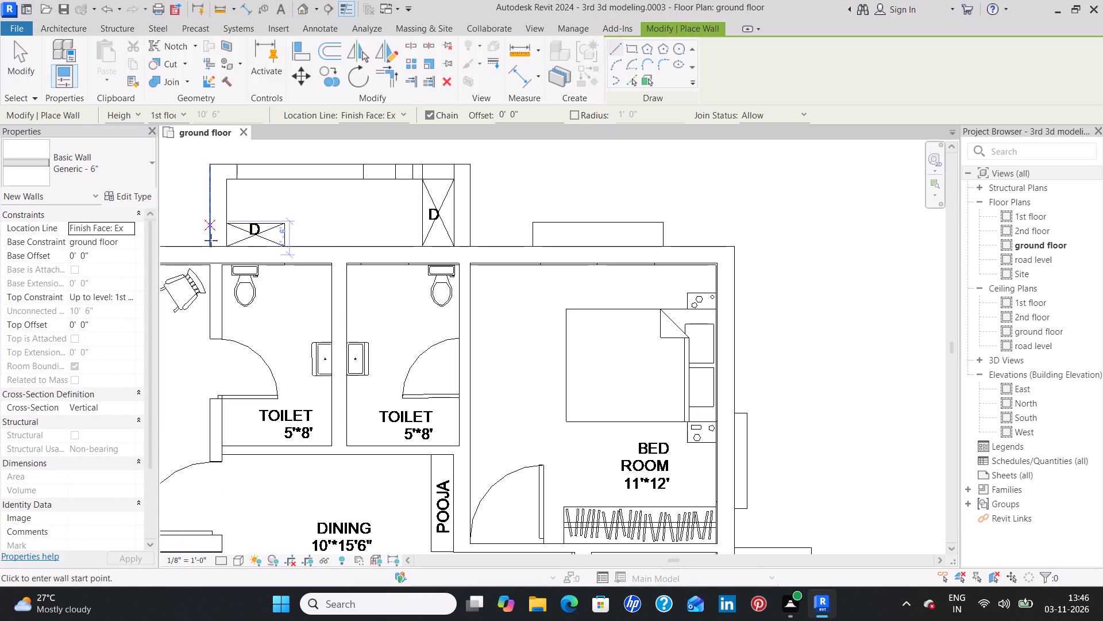
click(221, 266)
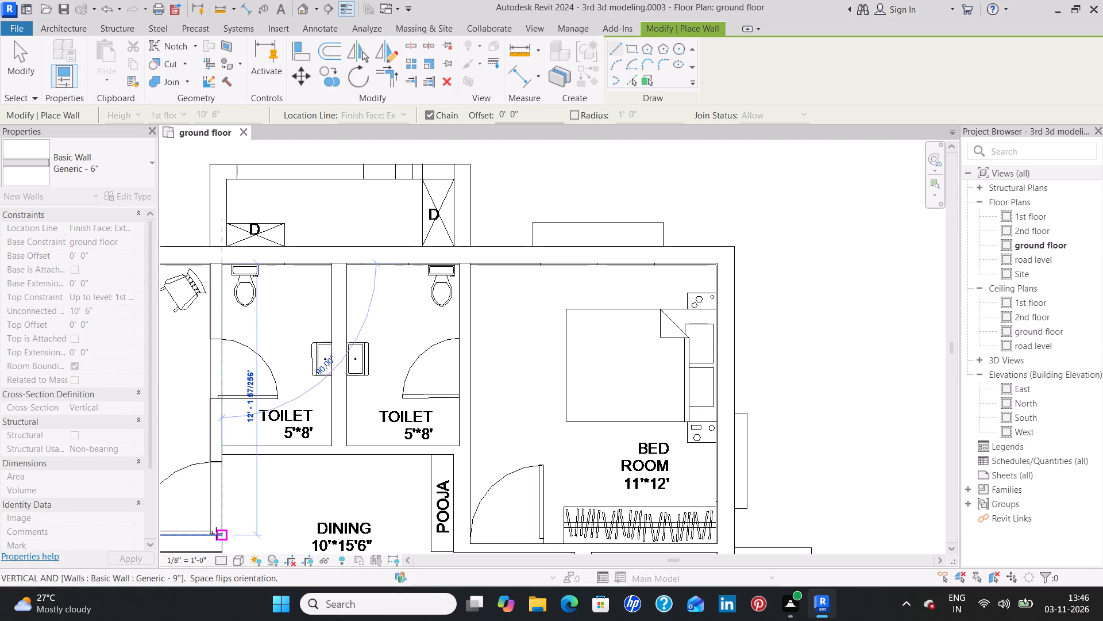
click(216, 534)
key(Escape)
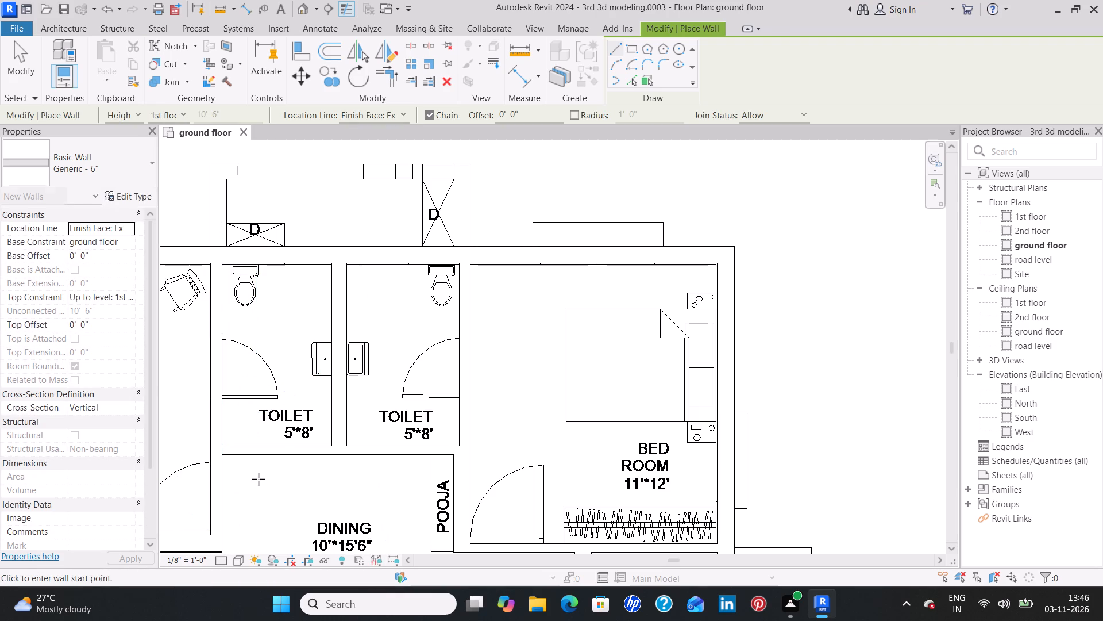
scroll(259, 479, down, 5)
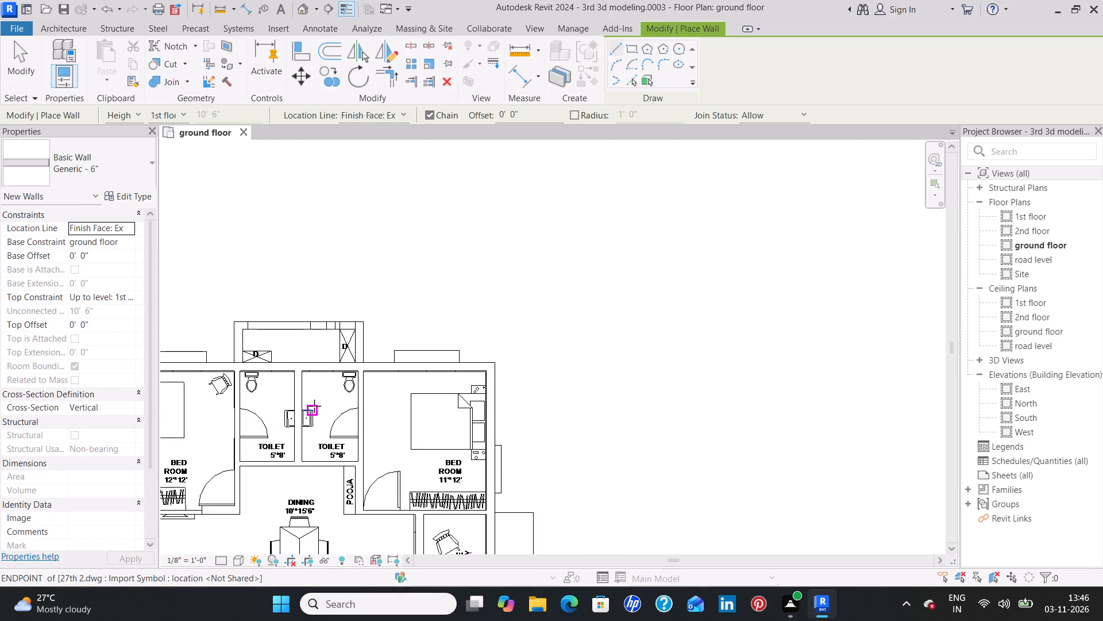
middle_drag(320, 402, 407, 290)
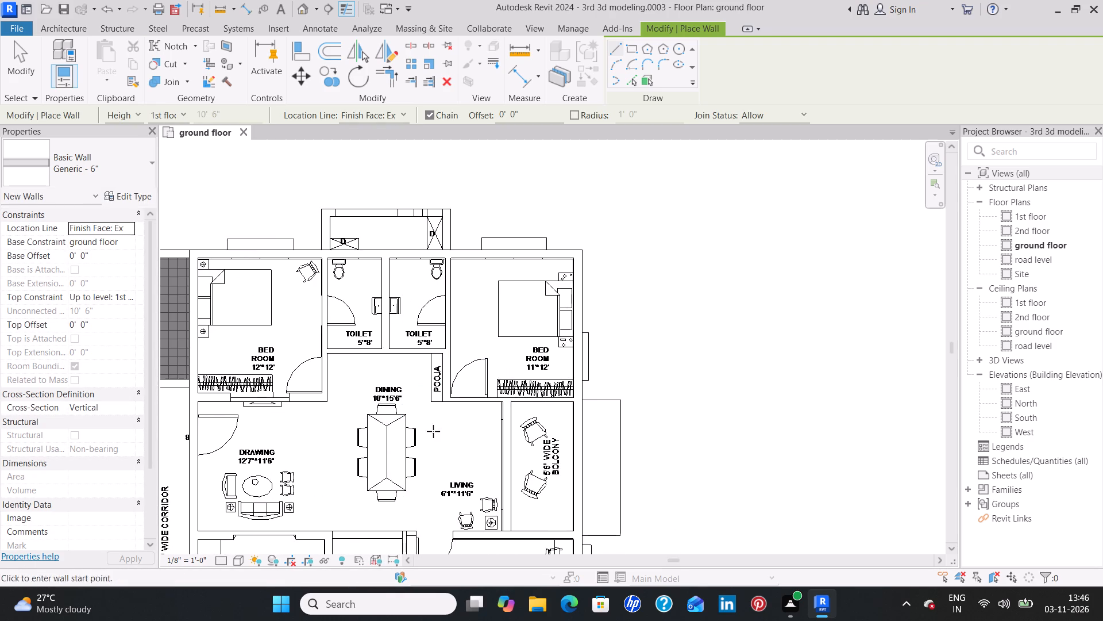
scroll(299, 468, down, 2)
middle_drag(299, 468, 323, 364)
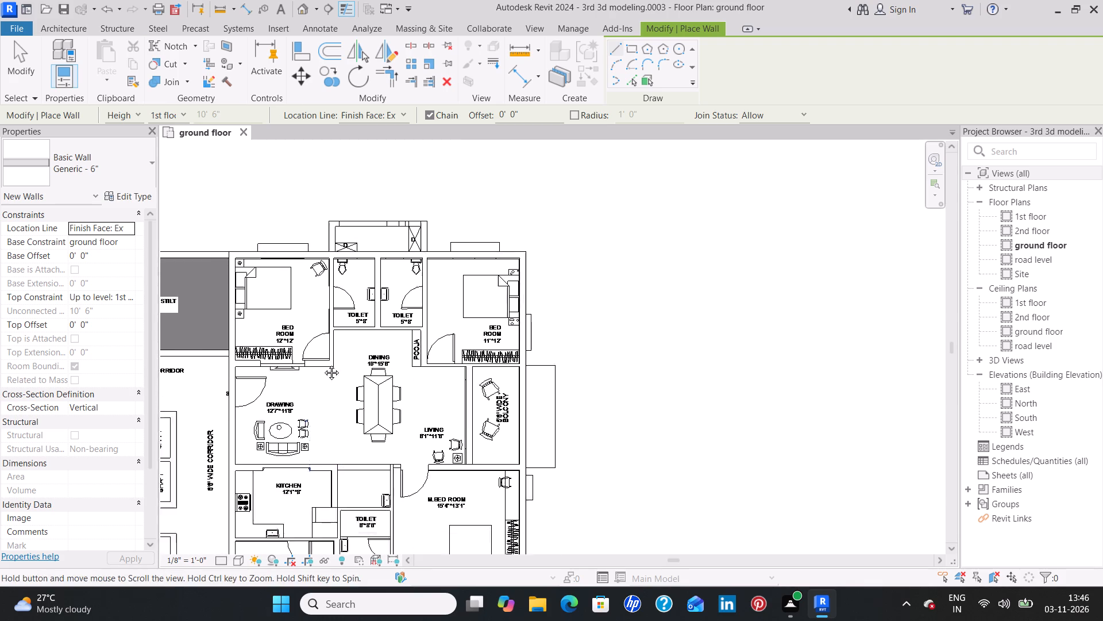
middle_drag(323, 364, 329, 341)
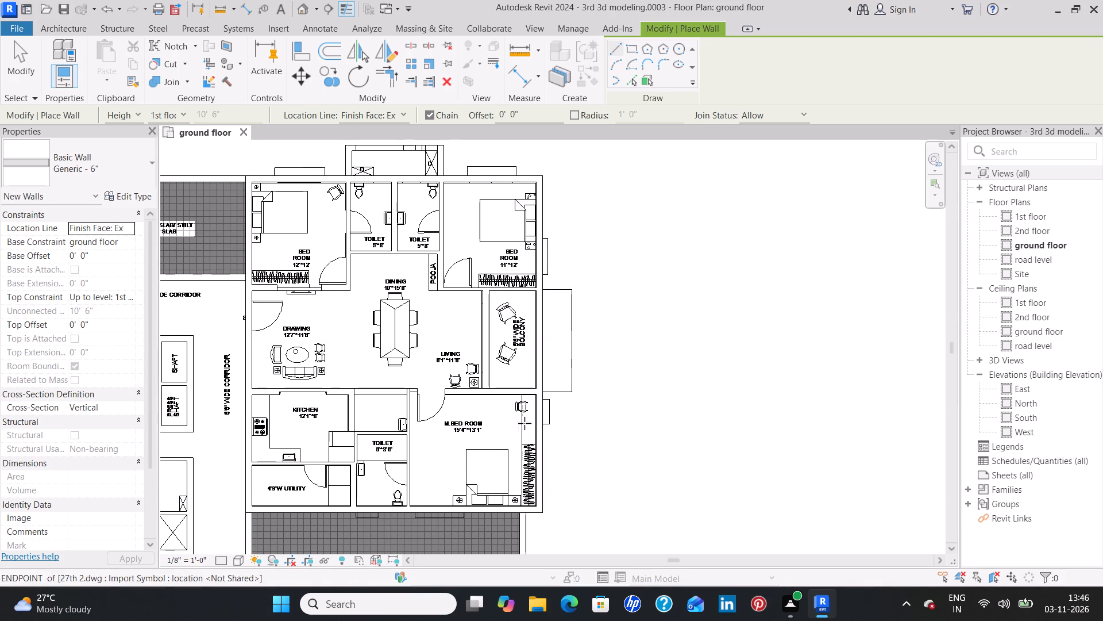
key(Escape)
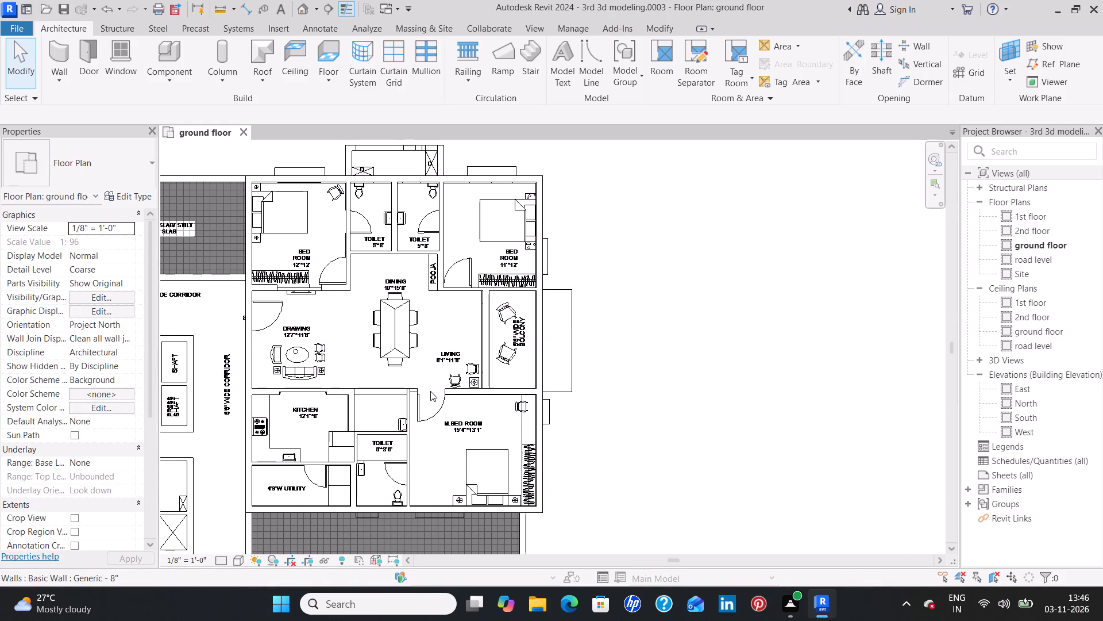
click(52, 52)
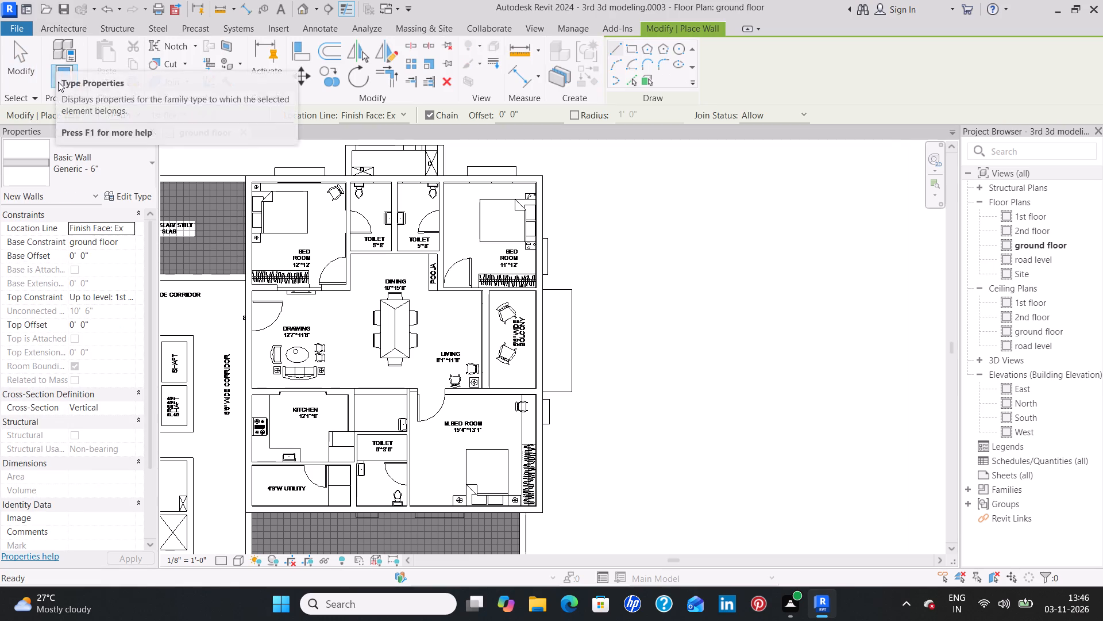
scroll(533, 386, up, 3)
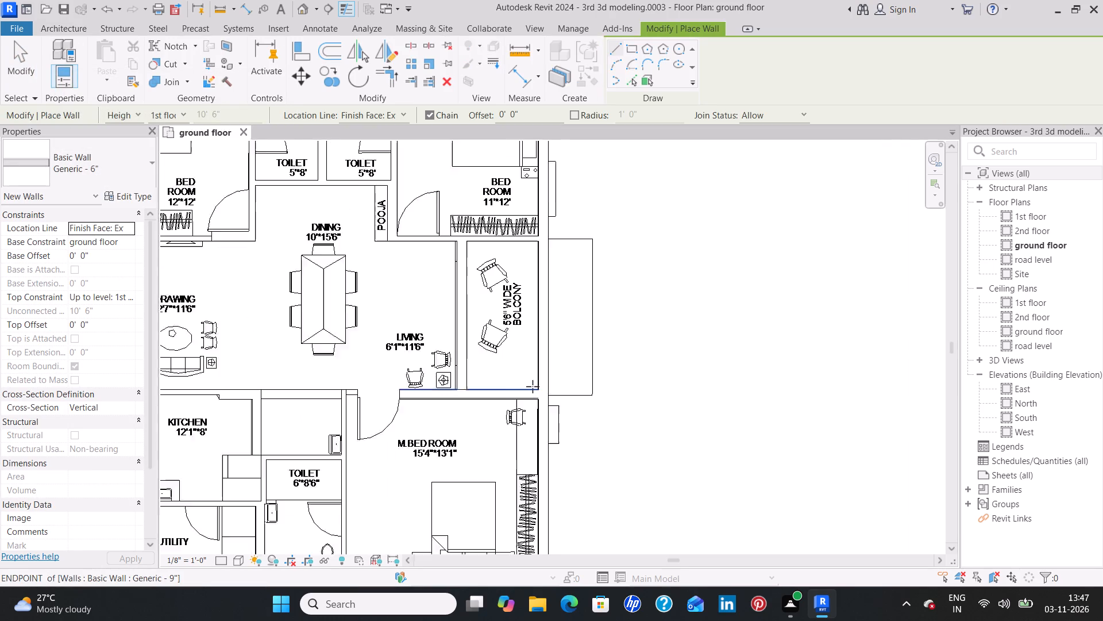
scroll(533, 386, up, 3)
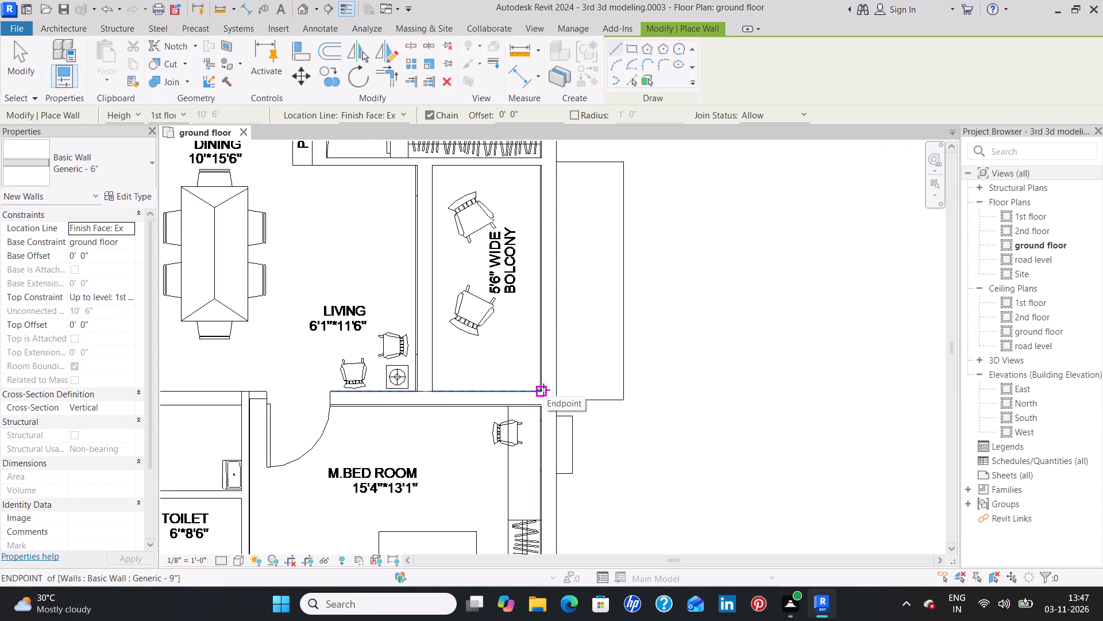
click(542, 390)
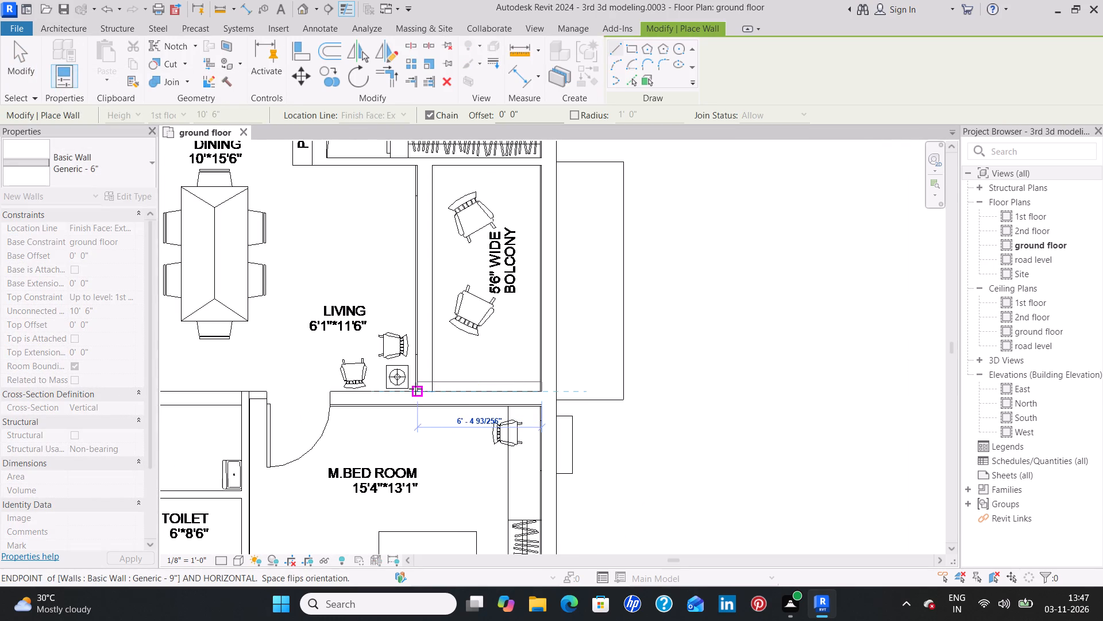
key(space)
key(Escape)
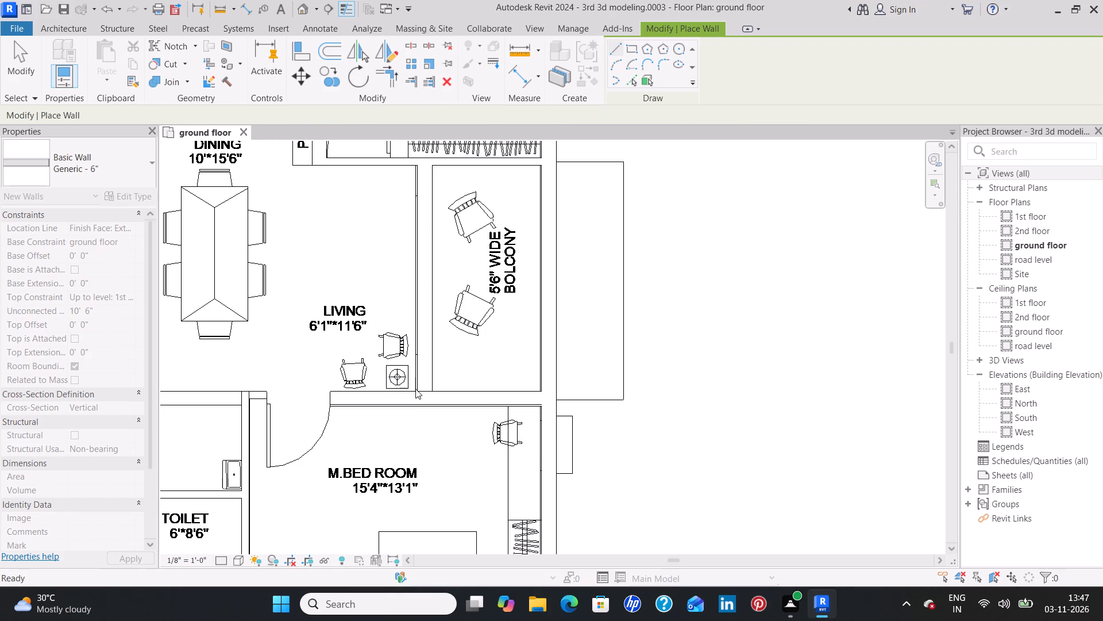
Draw a horizontal Generic - 8" wall from the outer wall between the balcony and M.Bed Room past the door opening, thickness on the bedroom side.
click(92, 178)
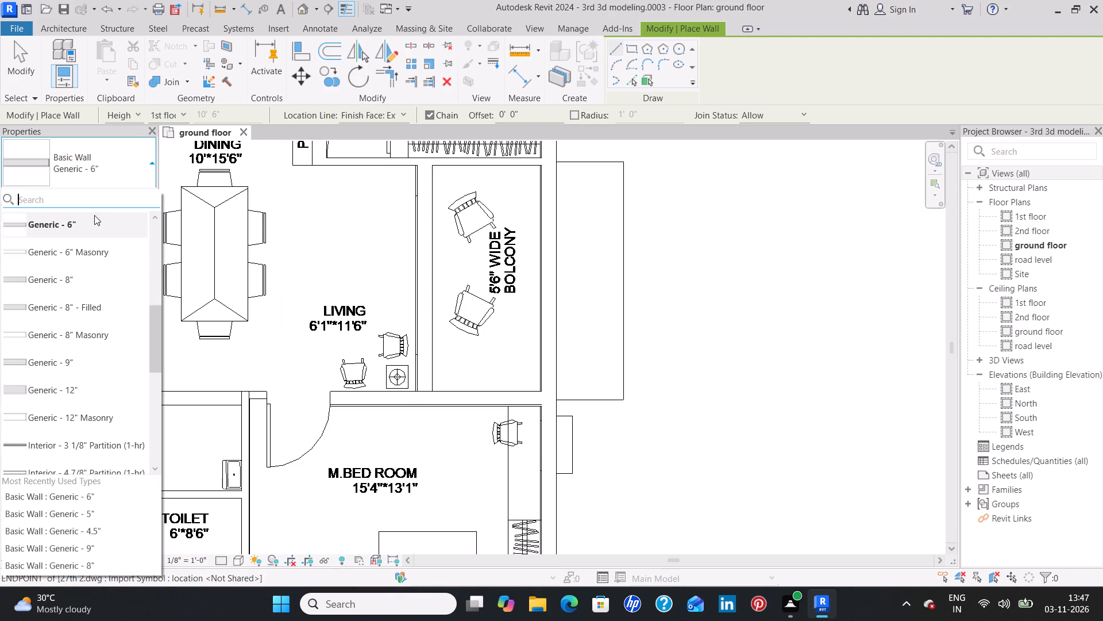
click(98, 279)
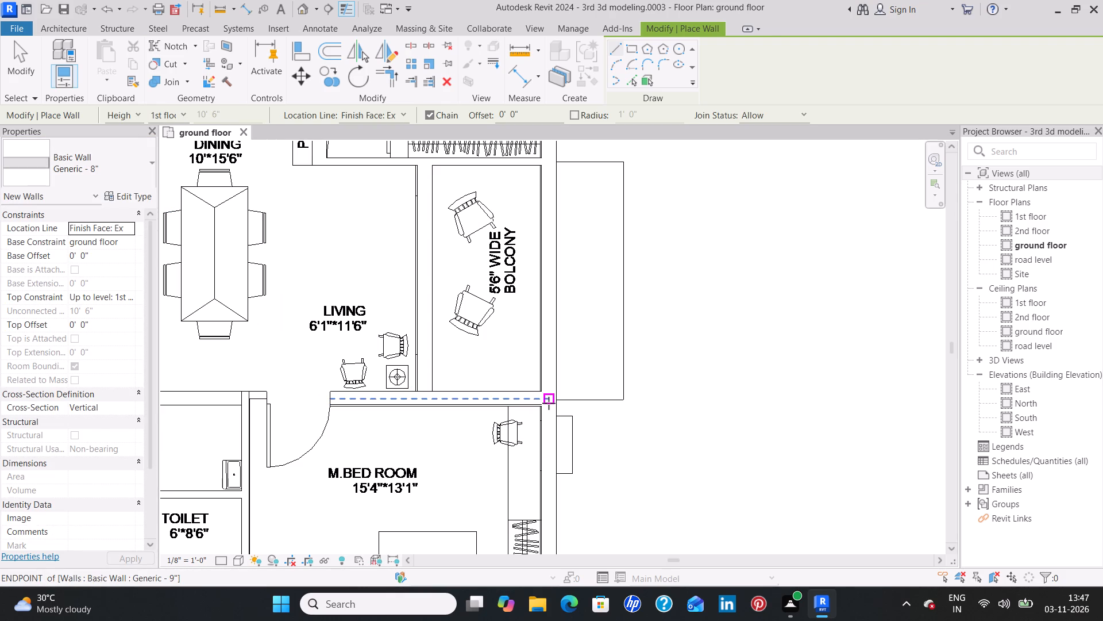
click(542, 396)
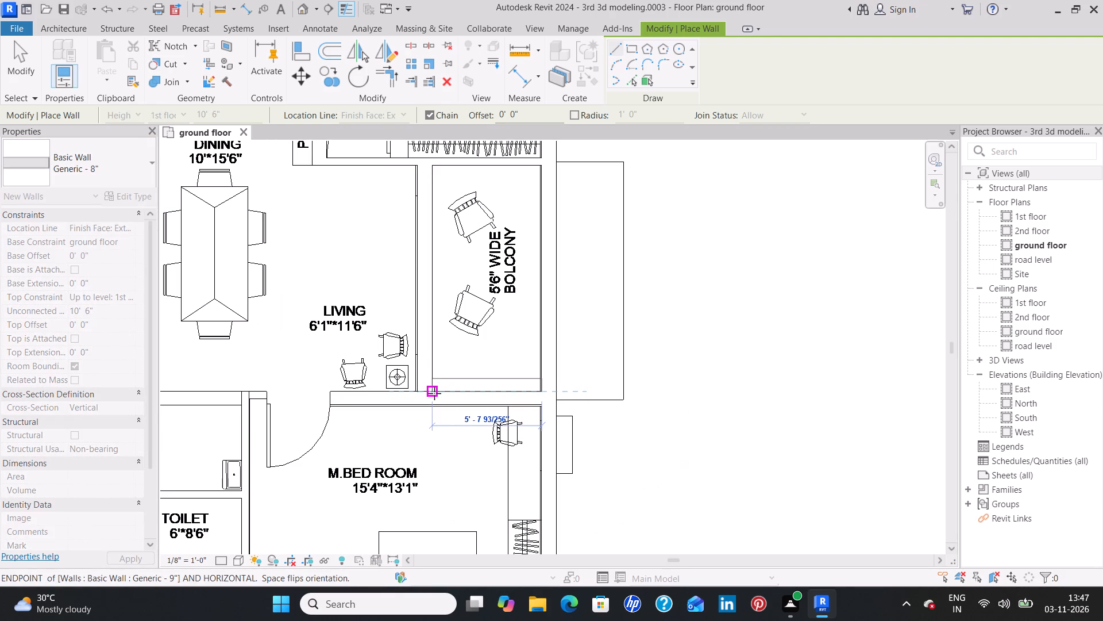
key(space)
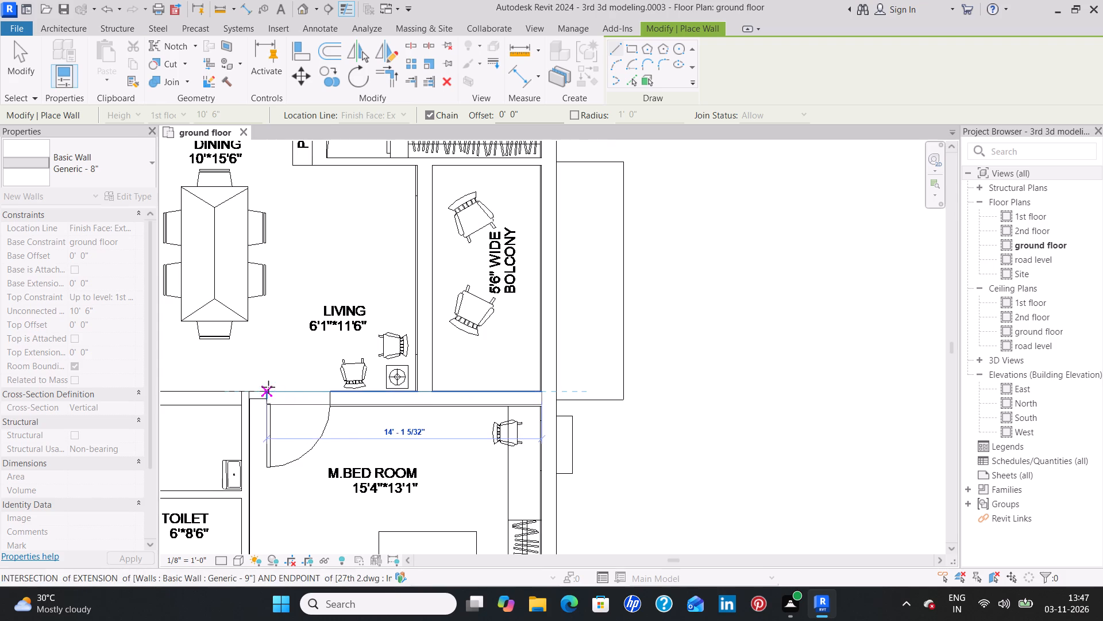
click(249, 386)
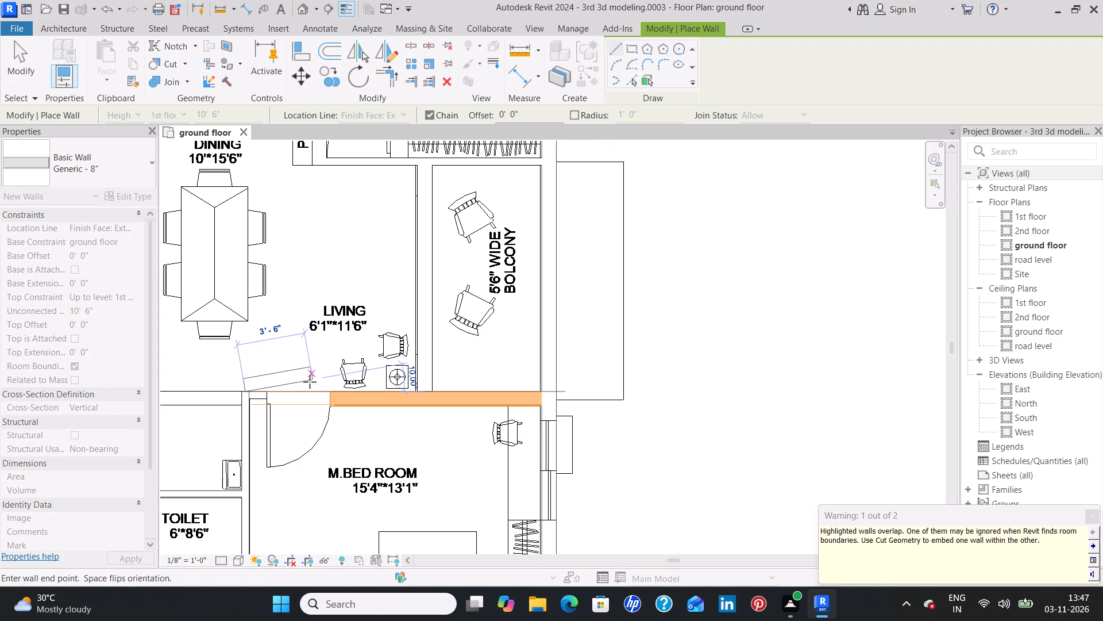
key(Escape)
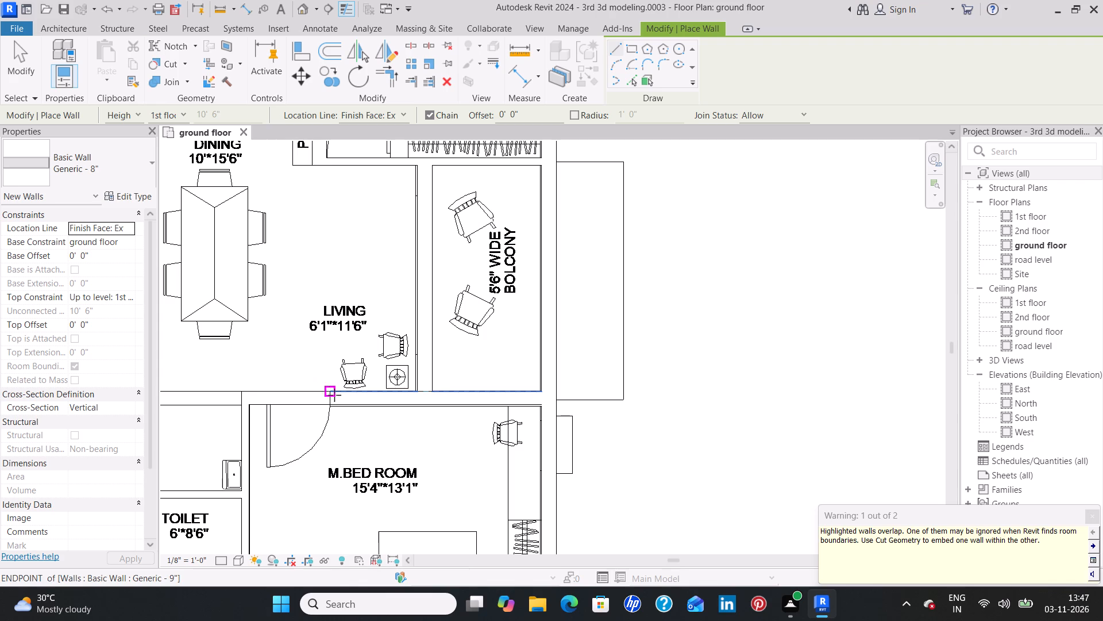
key(Escape)
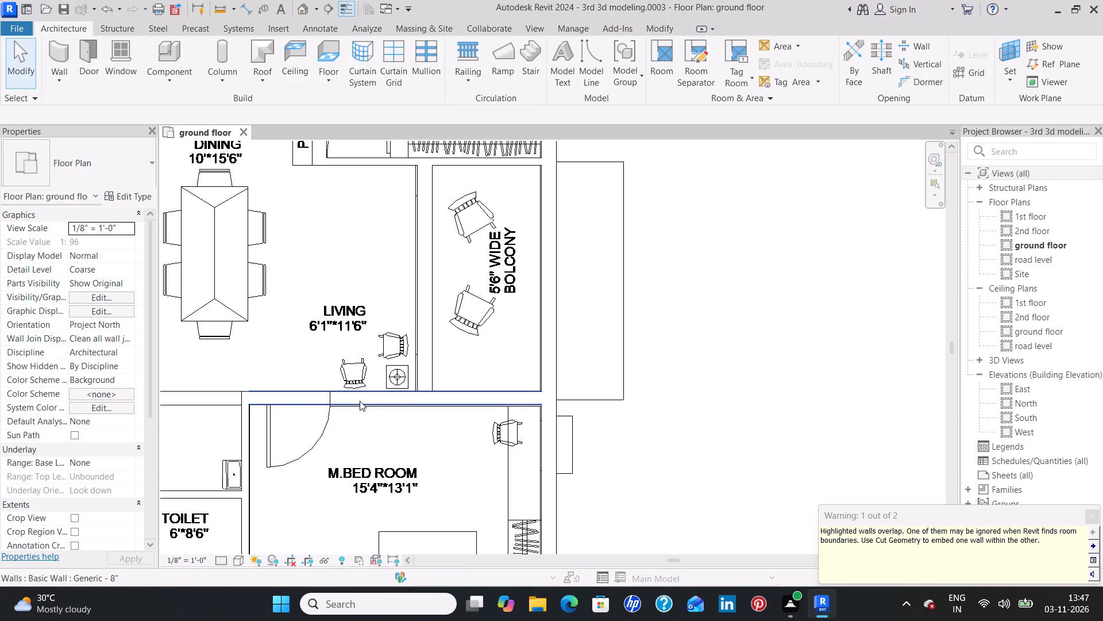
Draw a horizontal Generic - 4.5" wall closing the recess behind the 12'*12' bedroom's wardrobe, with the thickness on the drawing room side.
scroll(306, 353, down, 6)
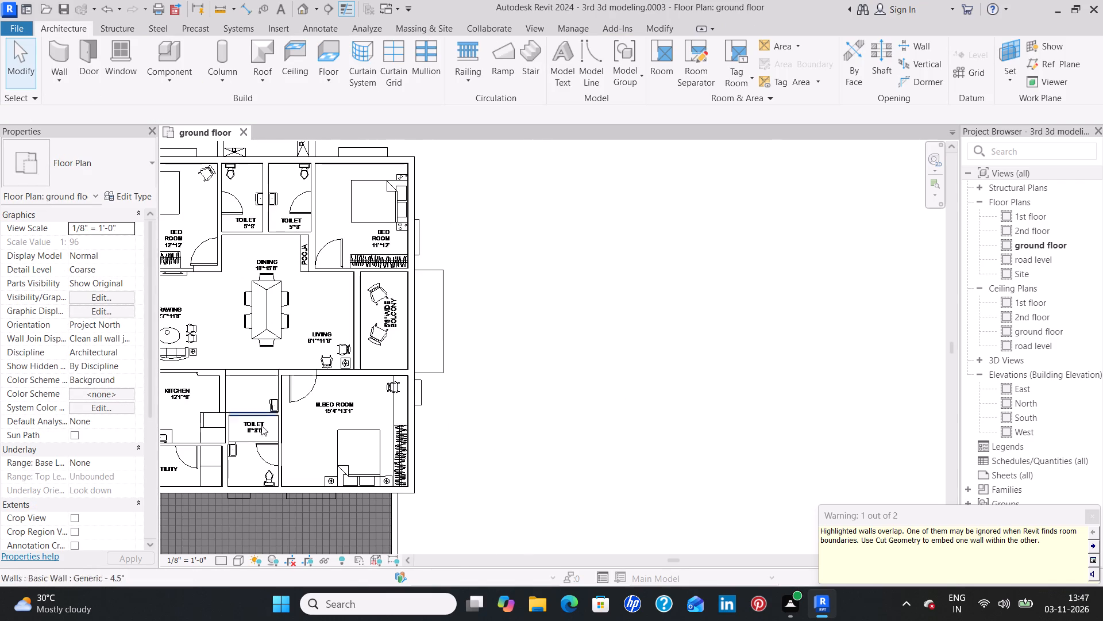
middle_drag(232, 424, 375, 432)
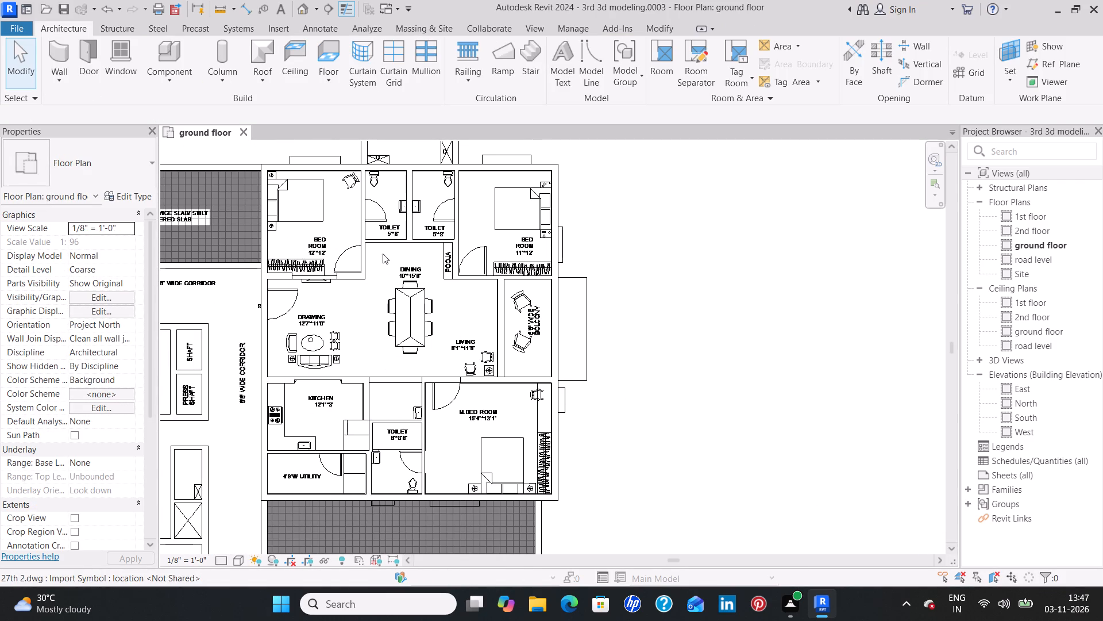
scroll(310, 280, up, 6)
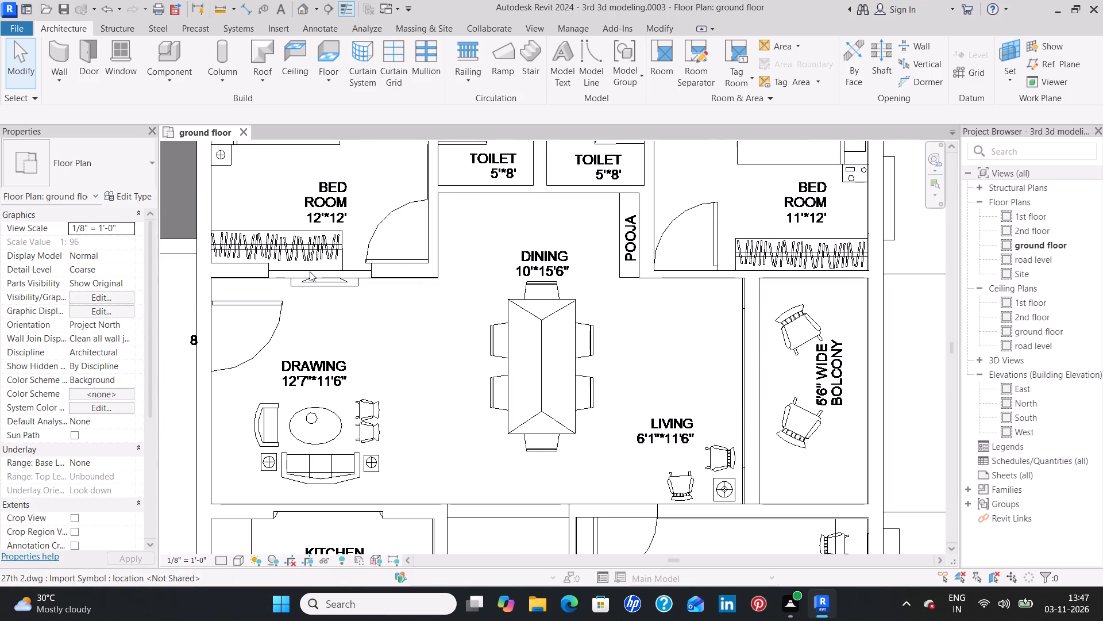
click(65, 55)
click(127, 177)
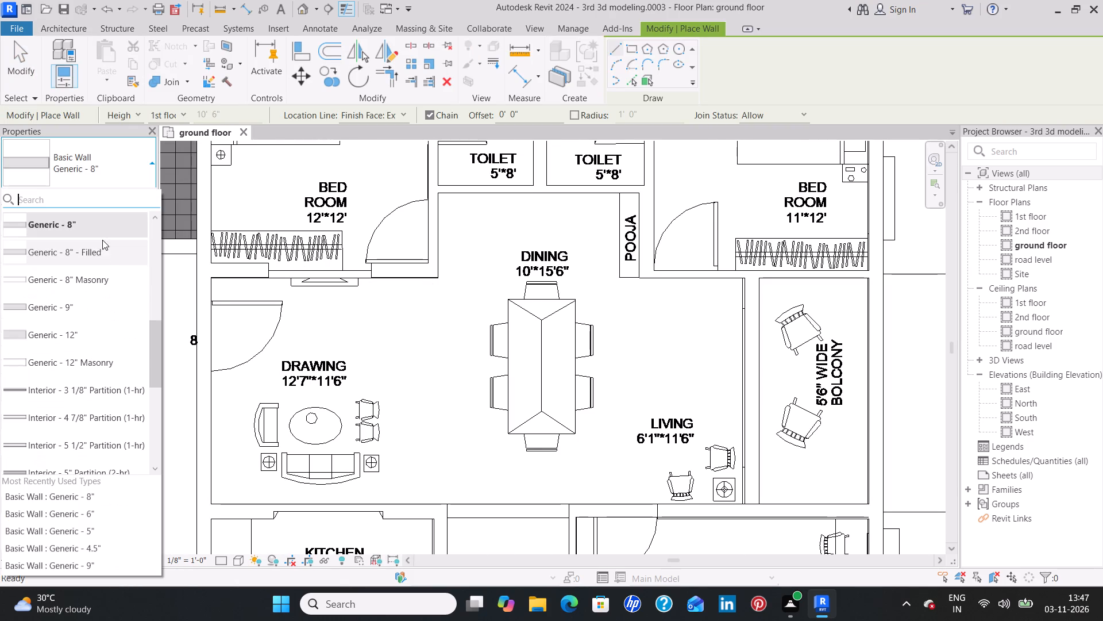
scroll(100, 250, up, 3)
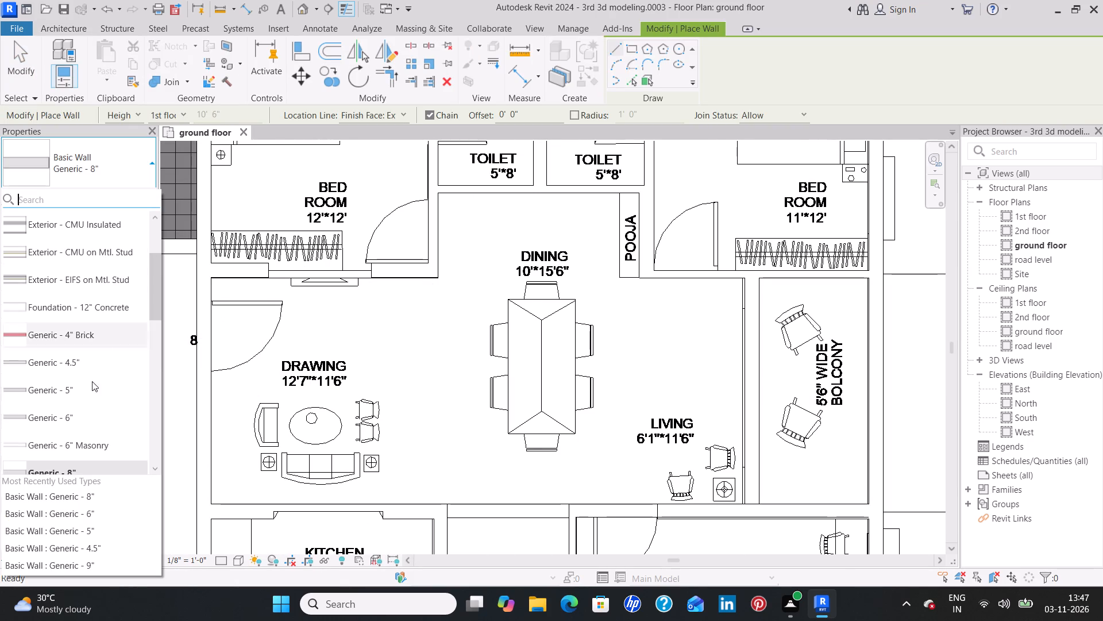
click(101, 363)
scroll(374, 259, up, 6)
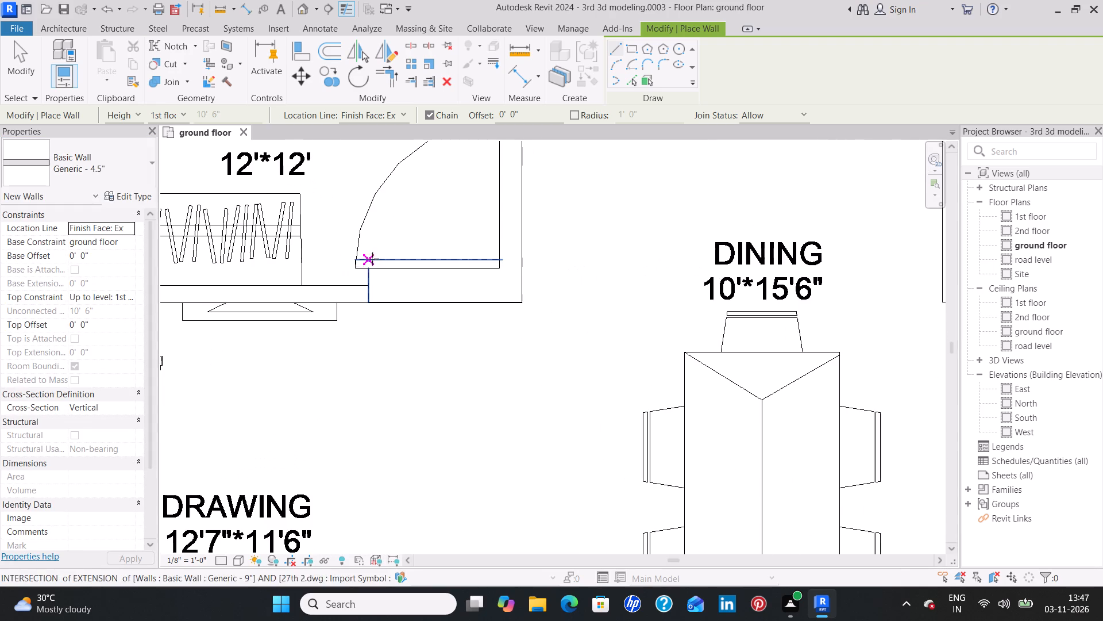
click(372, 290)
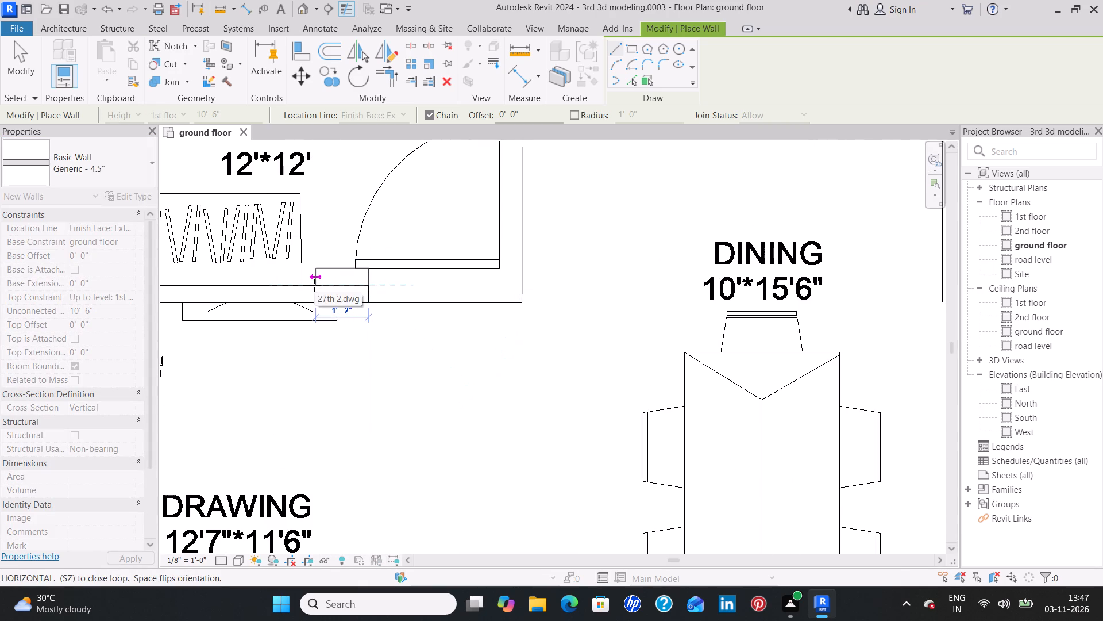
key(space)
scroll(230, 291, down, 2)
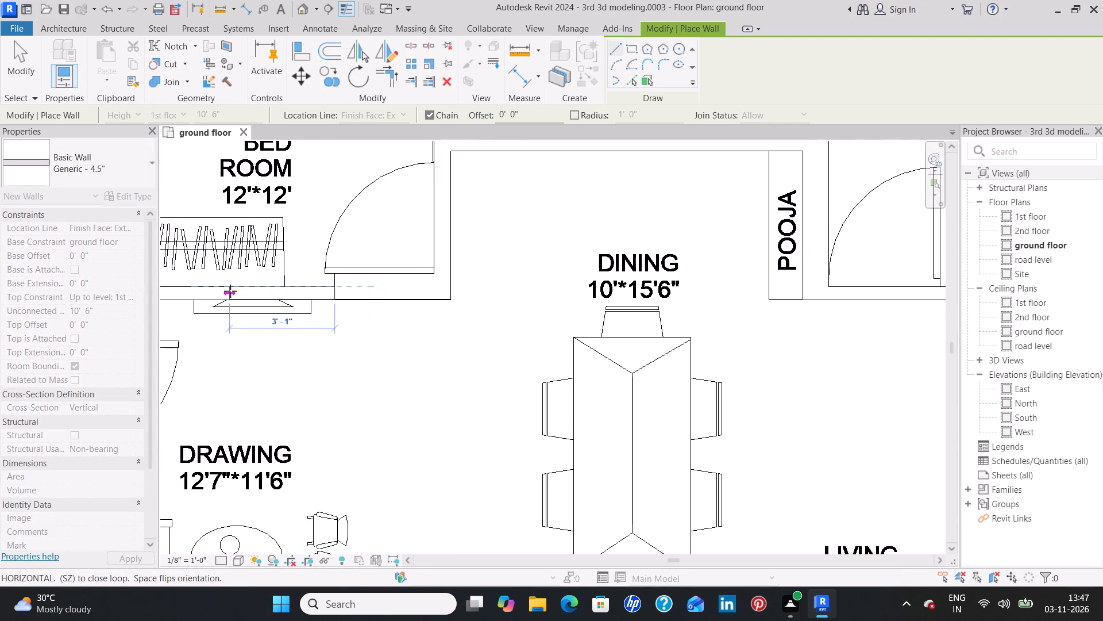
middle_drag(230, 291, 379, 294)
click(303, 290)
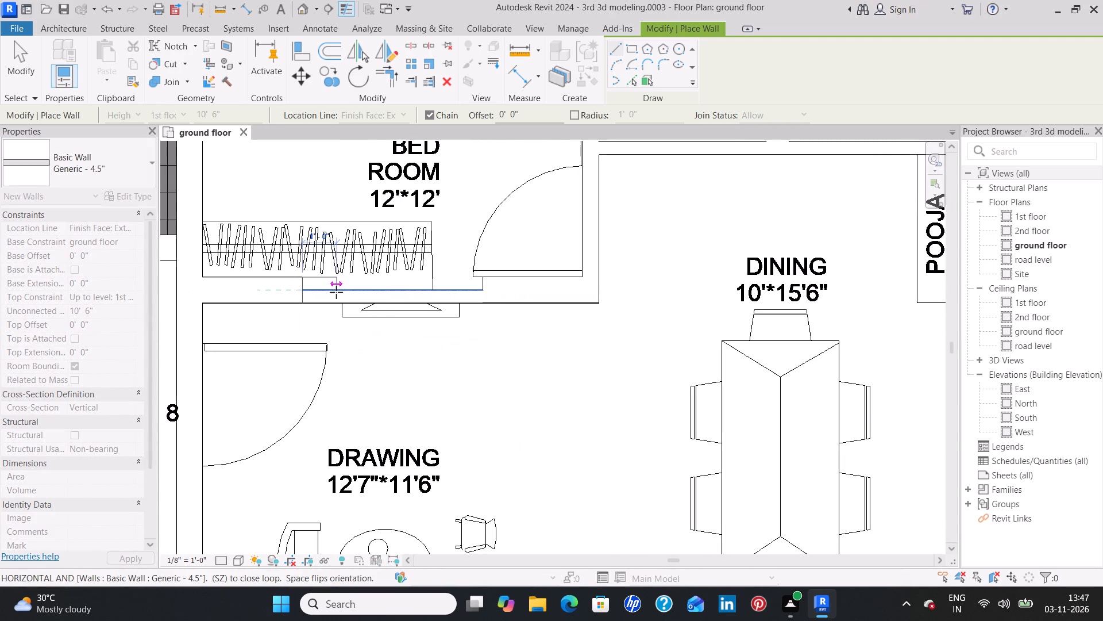
key(Escape)
scroll(346, 340, down, 6)
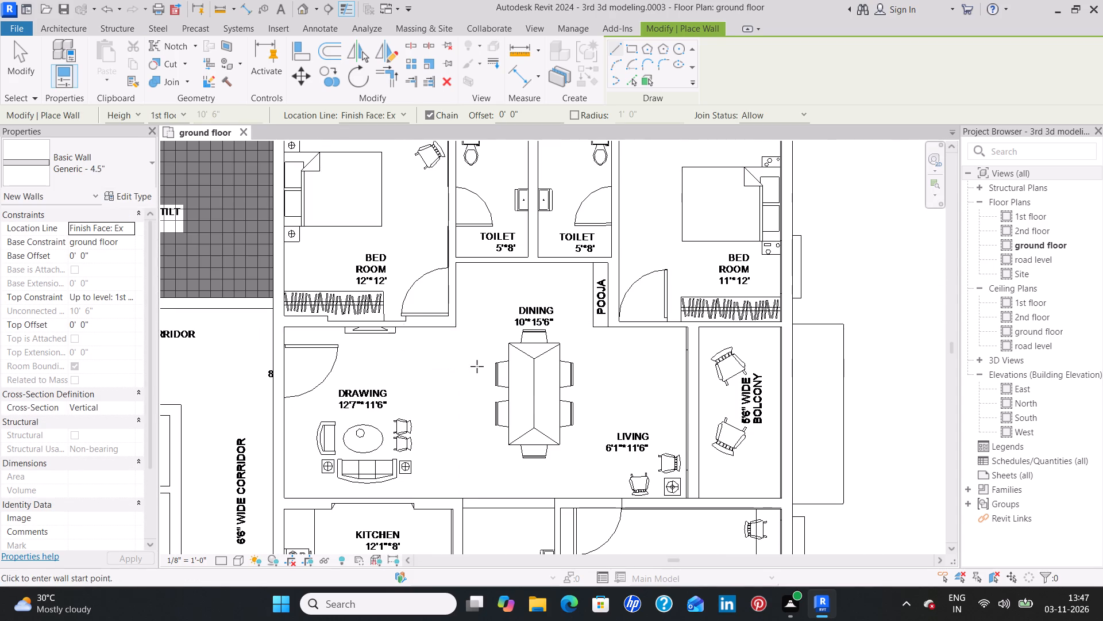
scroll(491, 356, down, 1)
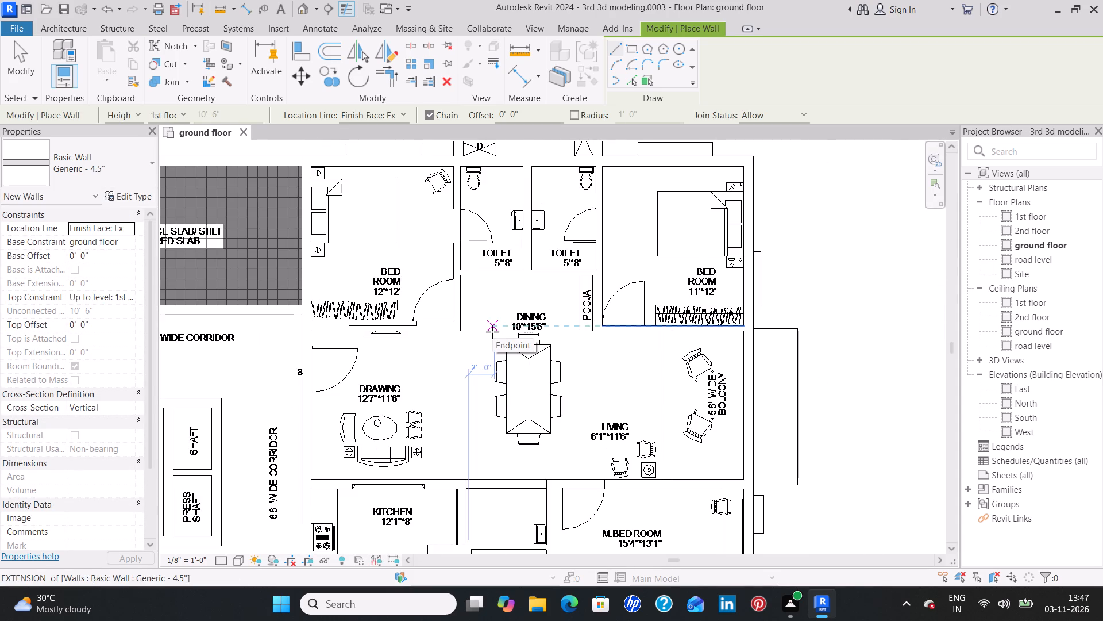
key(Escape)
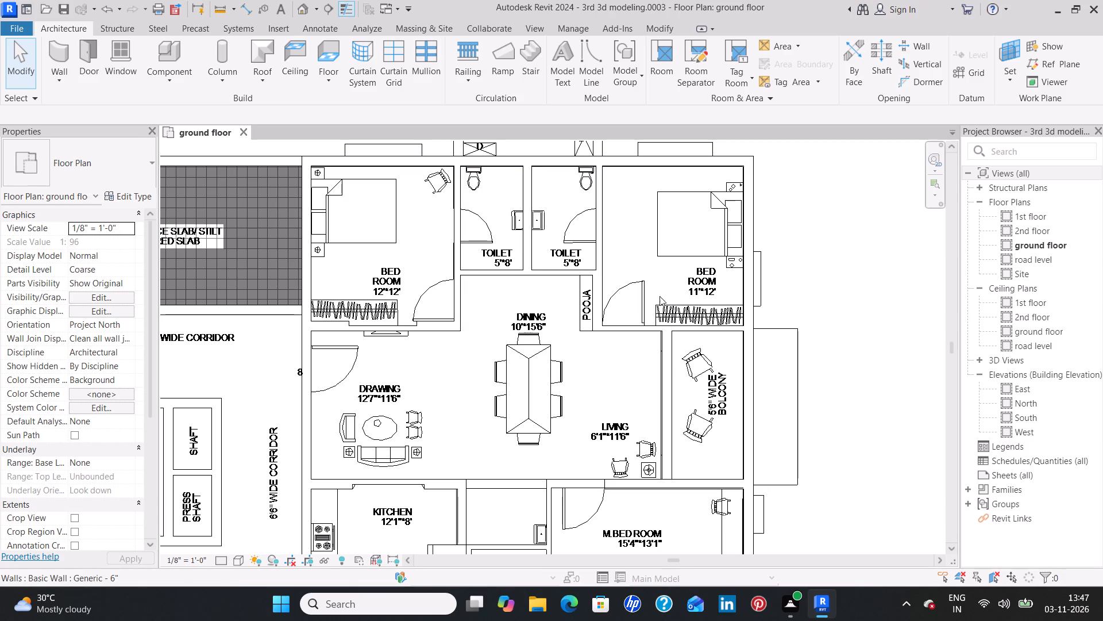
Examine the right-hand apartments of the ground floor plan for the walls still to trace.
scroll(626, 363, down, 4)
middle_drag(599, 507, 600, 457)
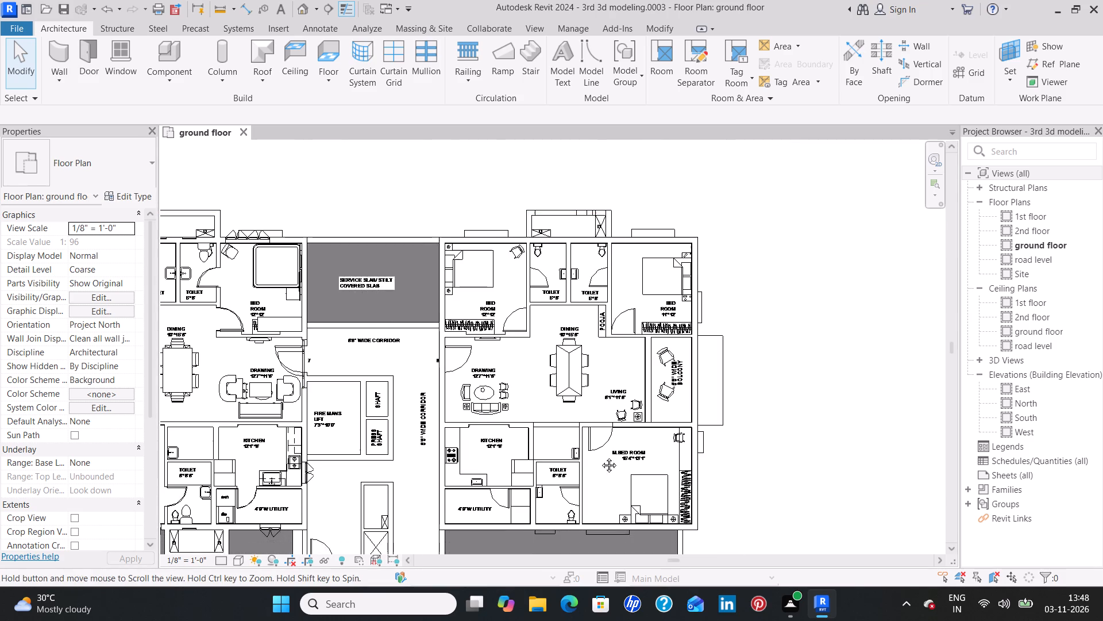
middle_drag(600, 457, 602, 210)
middle_drag(593, 388, 597, 214)
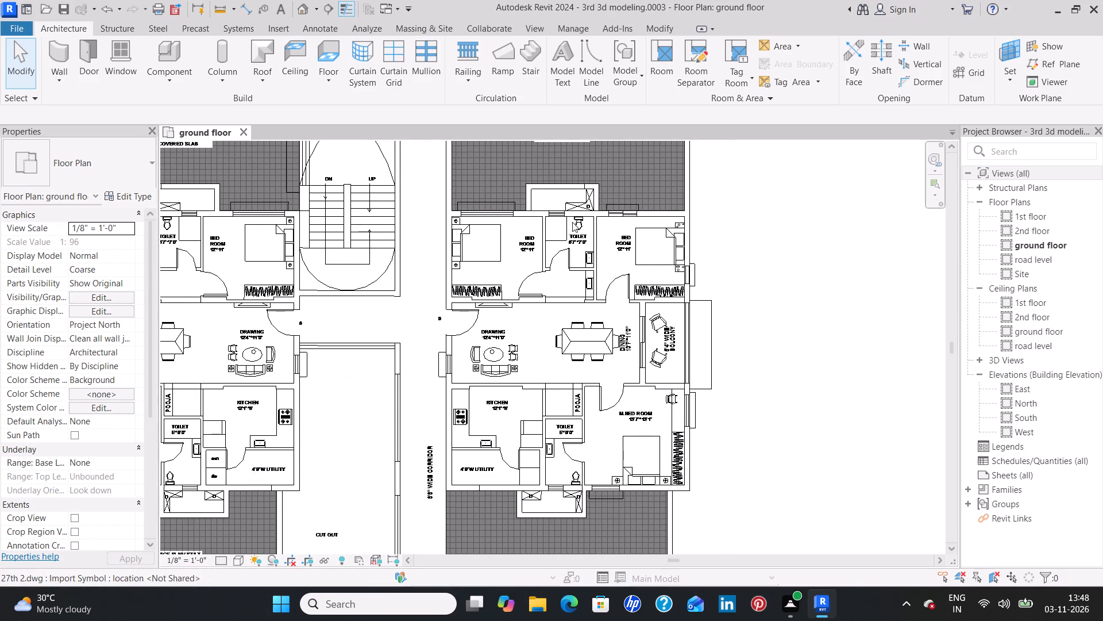
middle_drag(562, 209, 508, 484)
middle_drag(540, 411, 534, 556)
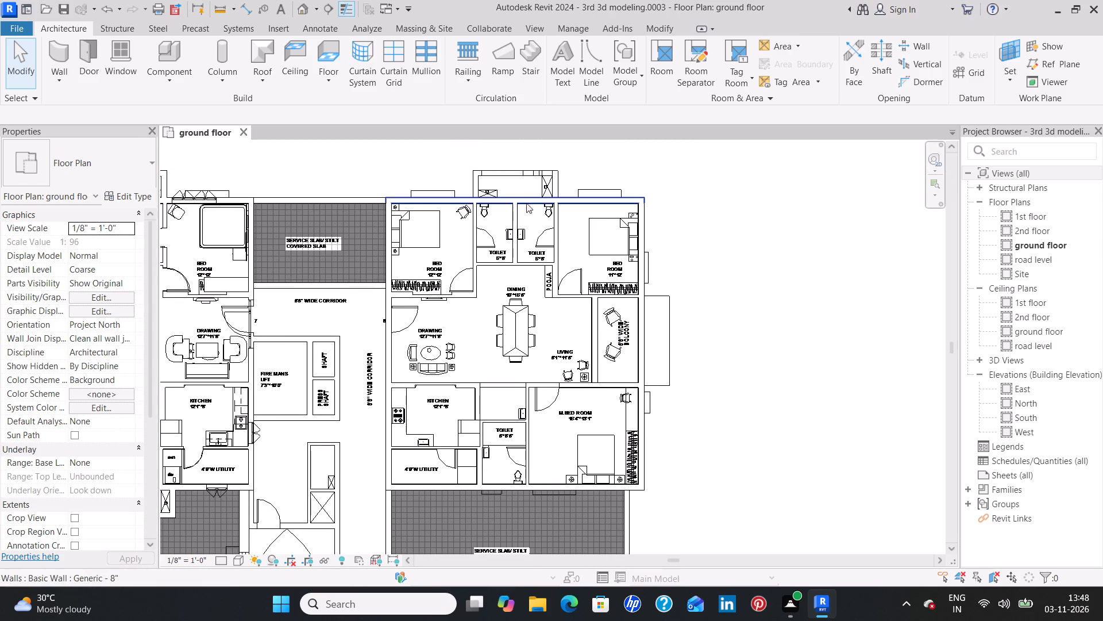
middle_drag(528, 200, 504, 304)
scroll(510, 301, up, 4)
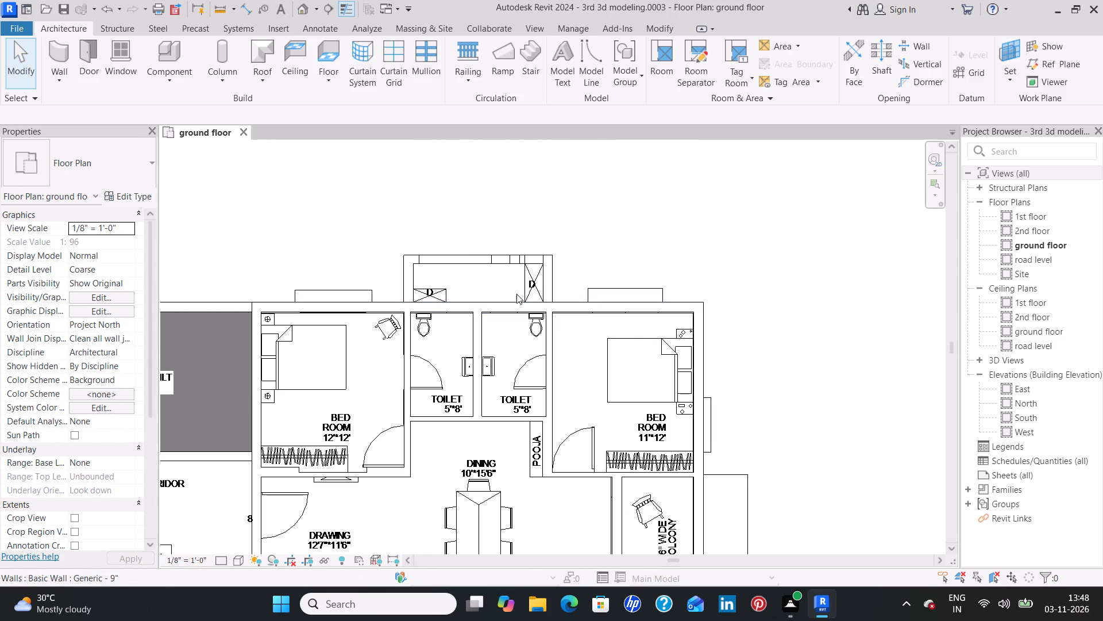
Draw Generic - 9" walls around the duct projection outside the two 5'*8' toilets, about 3'-8" deep and 11'-7" wide, back to the outer wall.
click(65, 49)
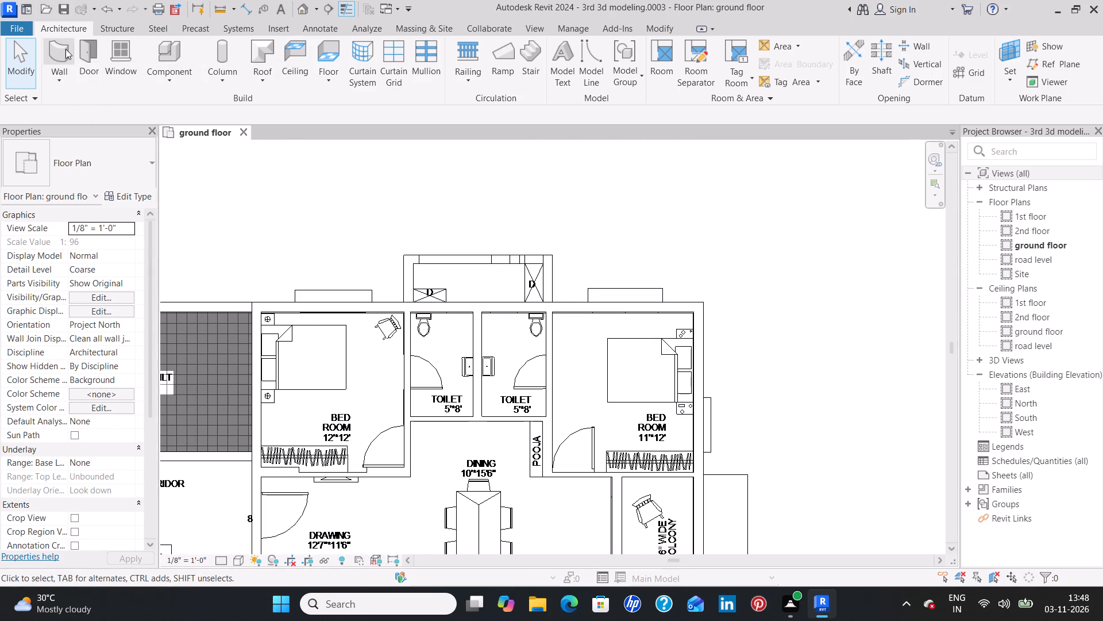
click(121, 179)
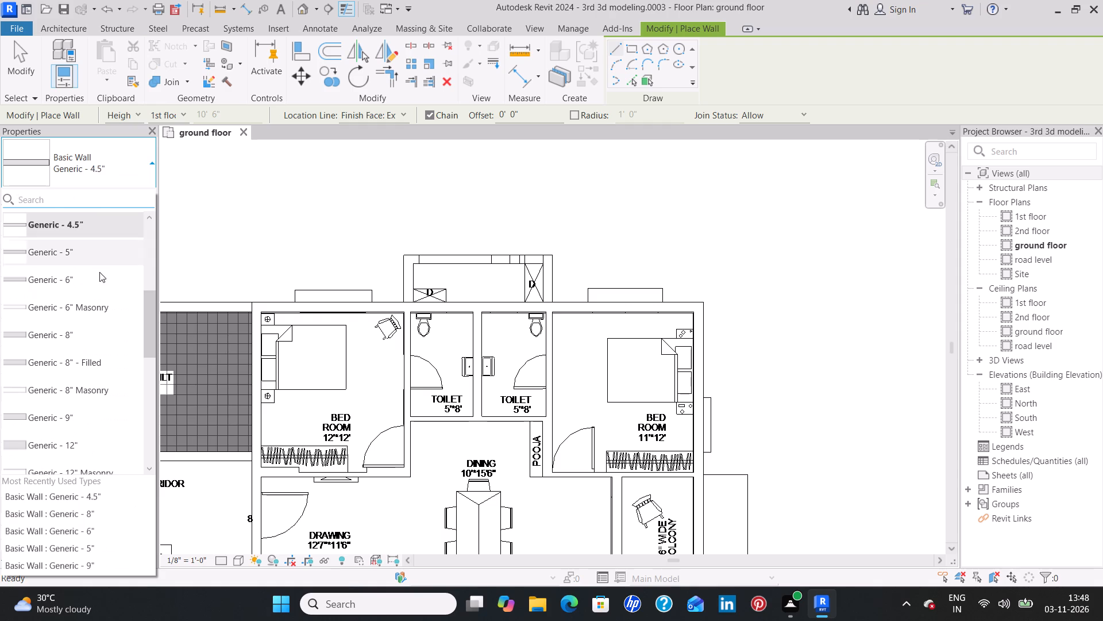
click(72, 417)
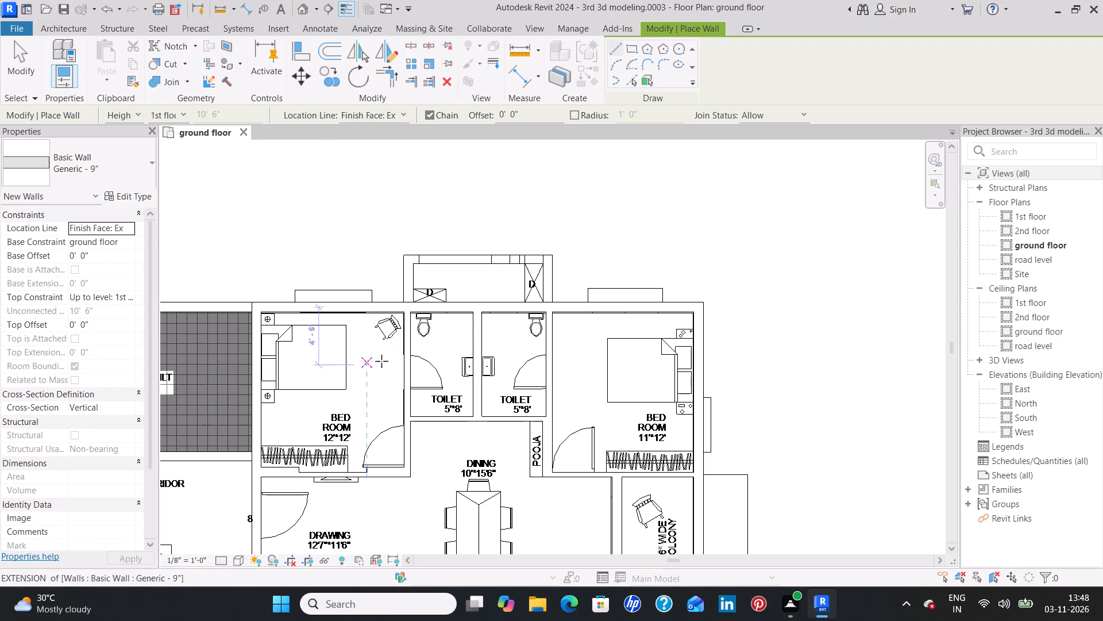
scroll(403, 294, up, 4)
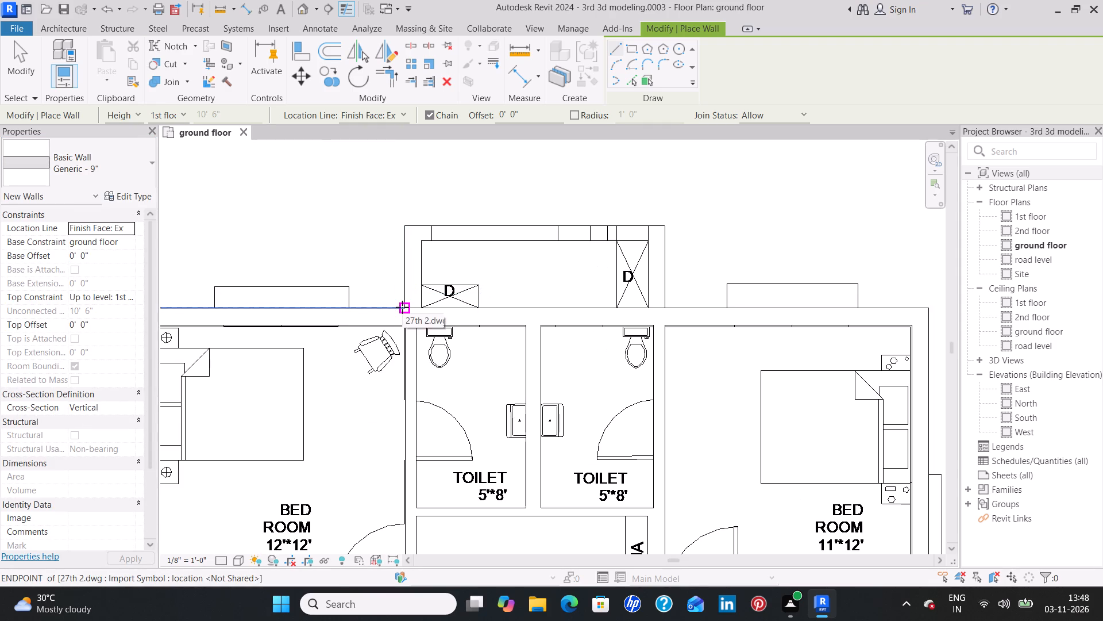
click(403, 308)
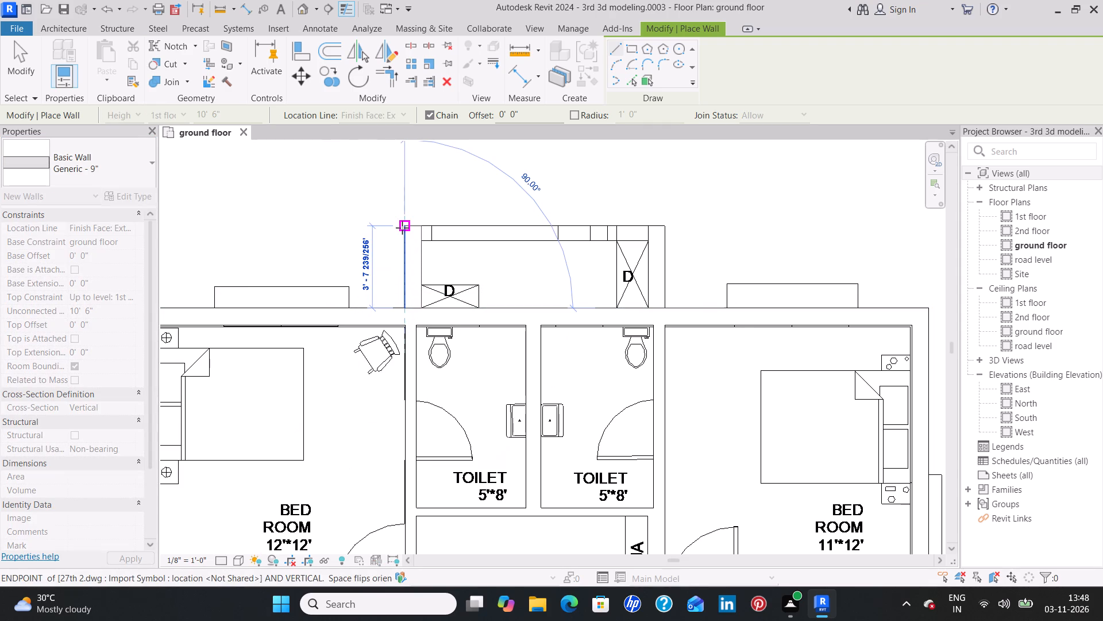
click(402, 228)
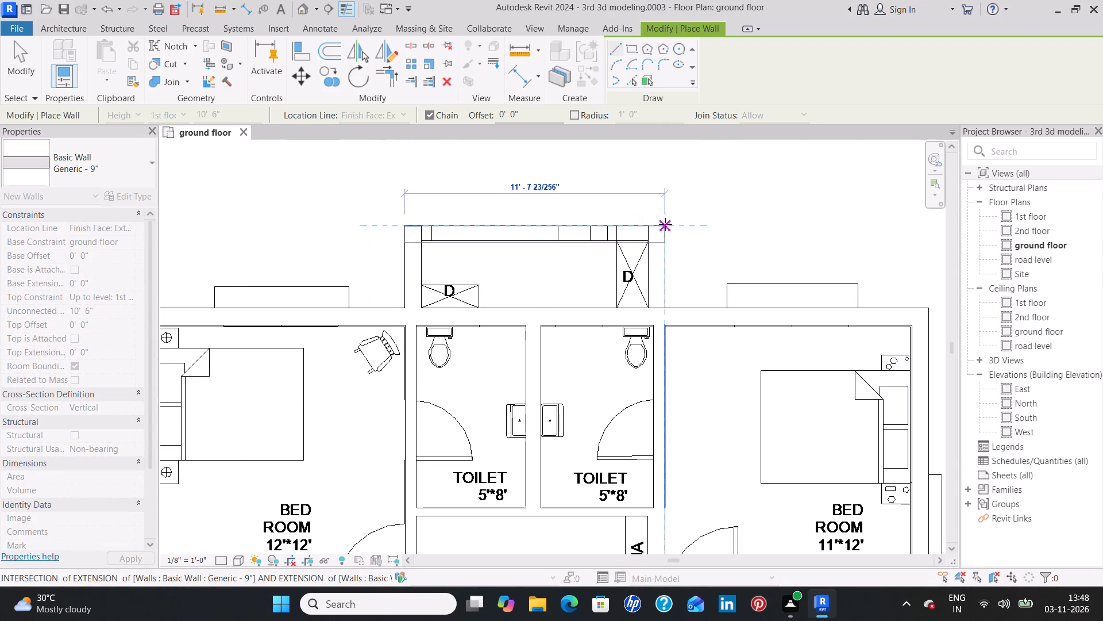
click(667, 227)
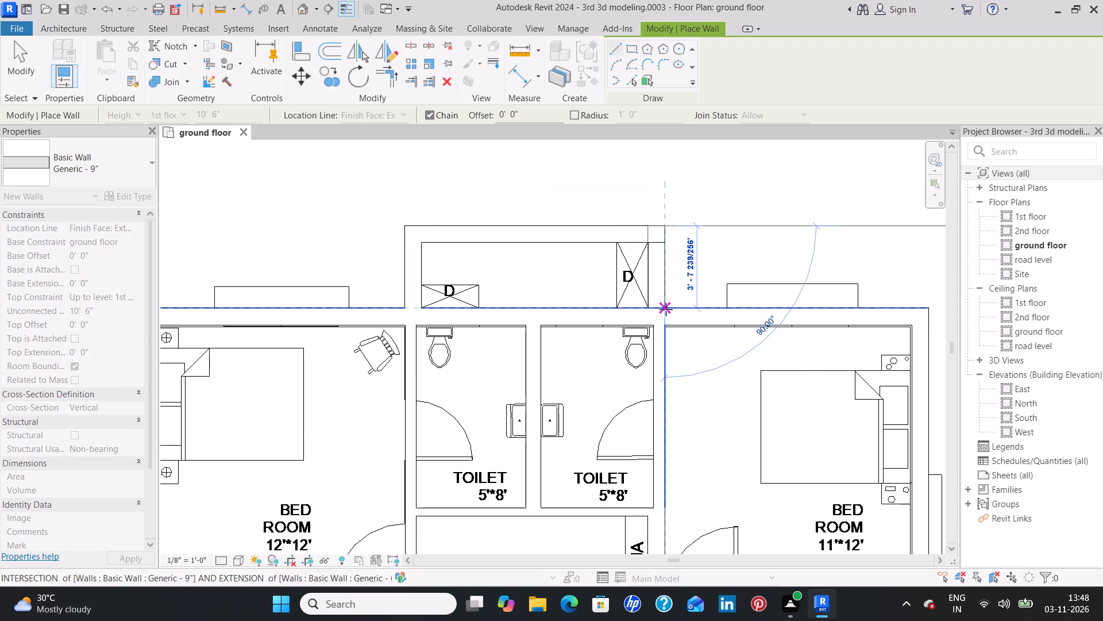
click(666, 309)
key(Escape)
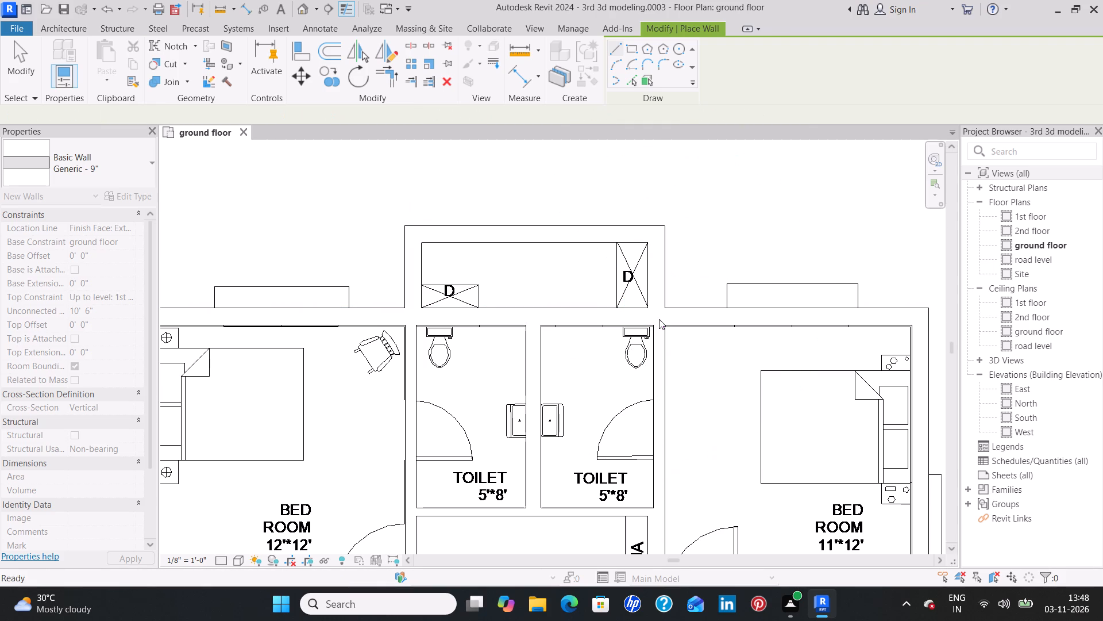
Draw a horizontal Generic - 9" wall about 33'-2 1/2" long between the service slab and the lower apartment's two 12'*11' bedrooms and toilet.
scroll(659, 319, down, 3)
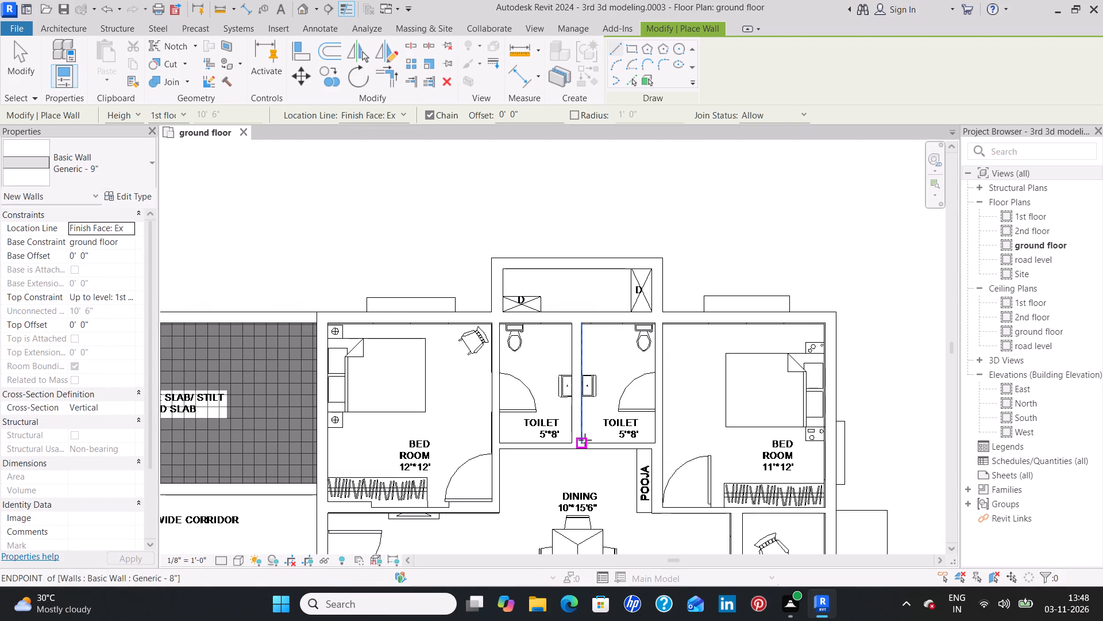
scroll(585, 442, down, 3)
middle_drag(549, 516, 556, 283)
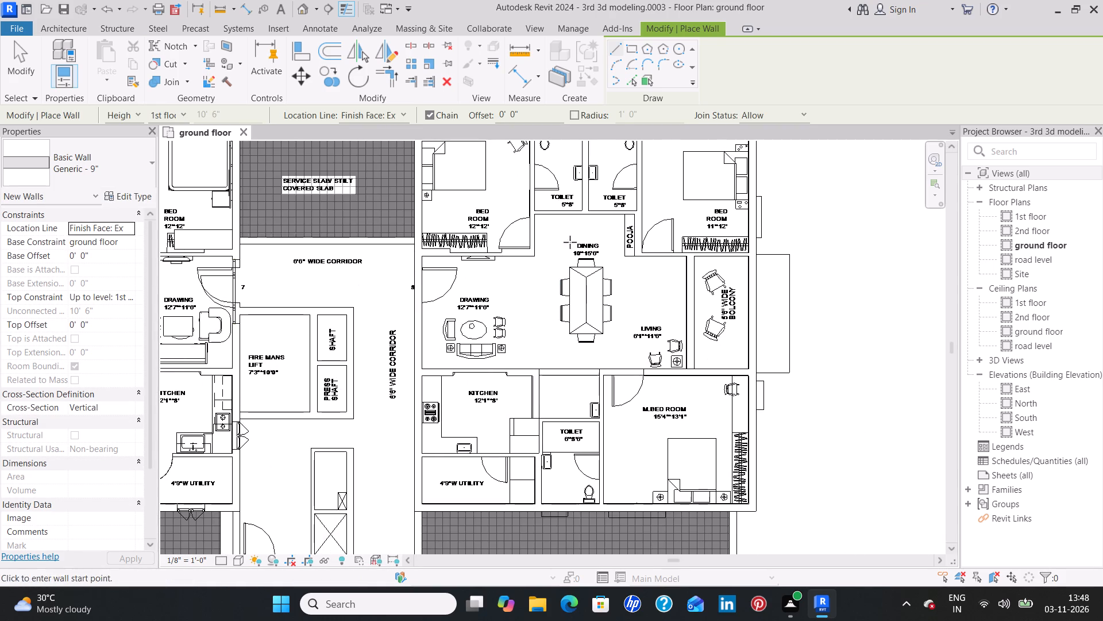
middle_drag(600, 500, 588, 280)
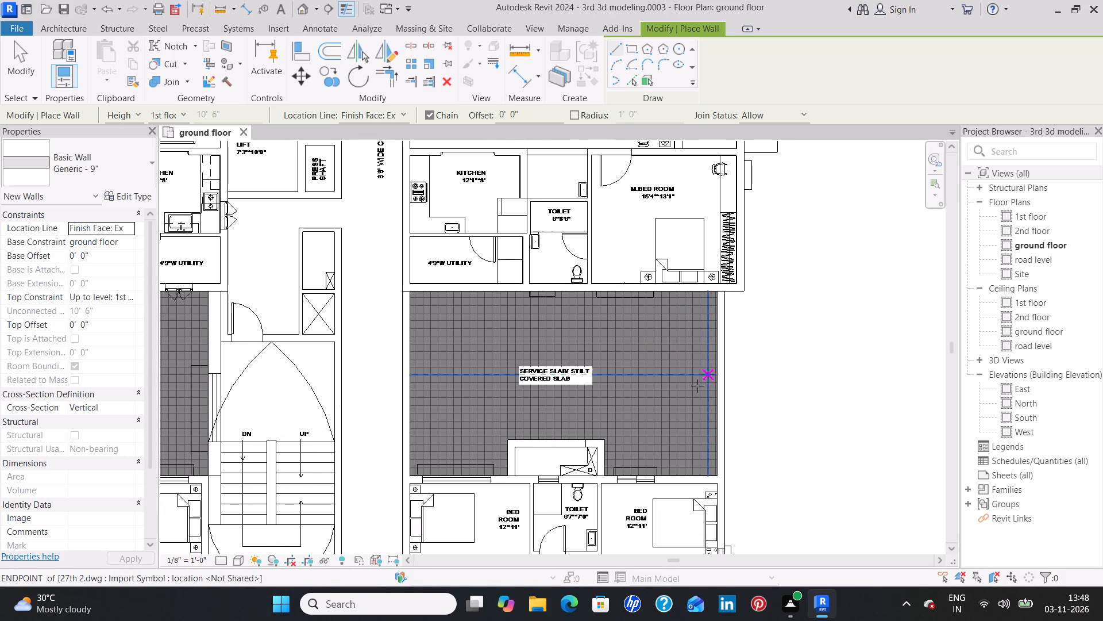
middle_drag(627, 408, 603, 279)
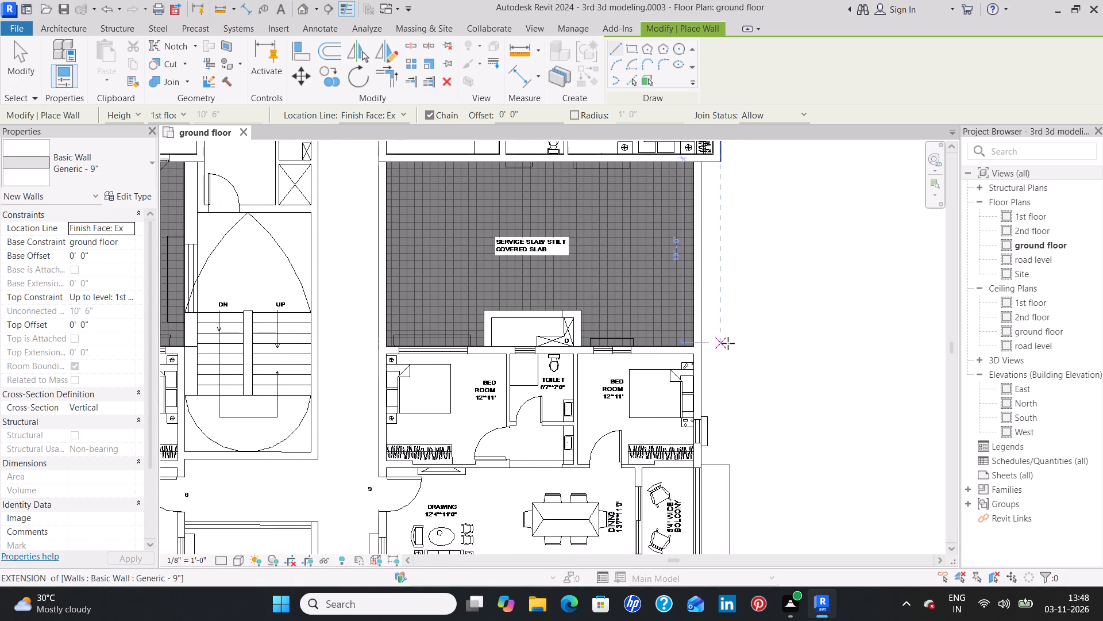
scroll(383, 355, up, 4)
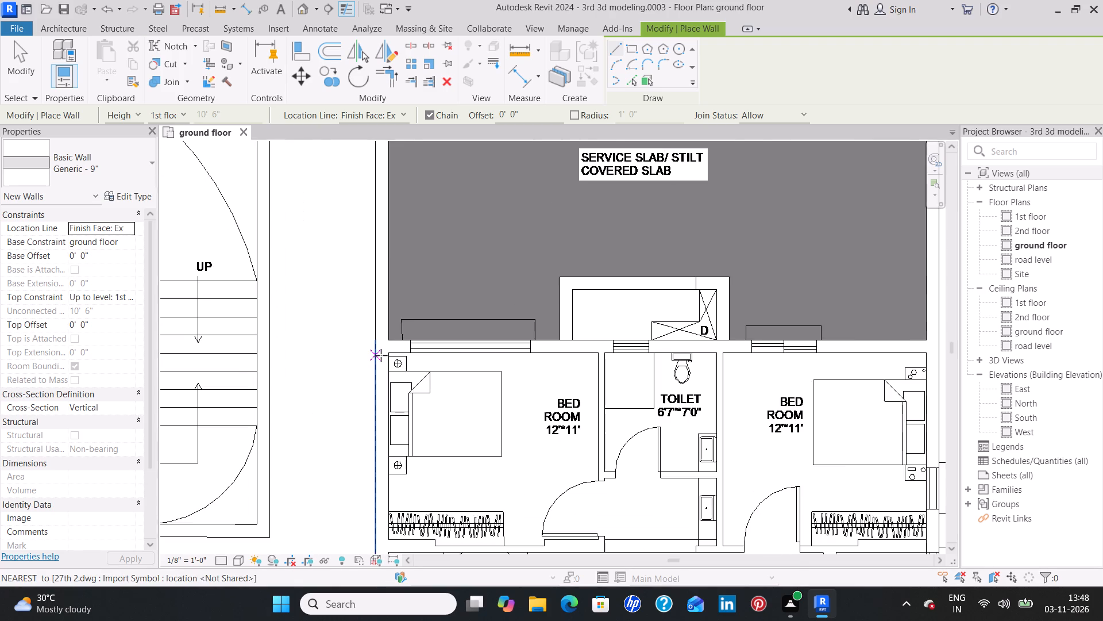
scroll(379, 347, up, 3)
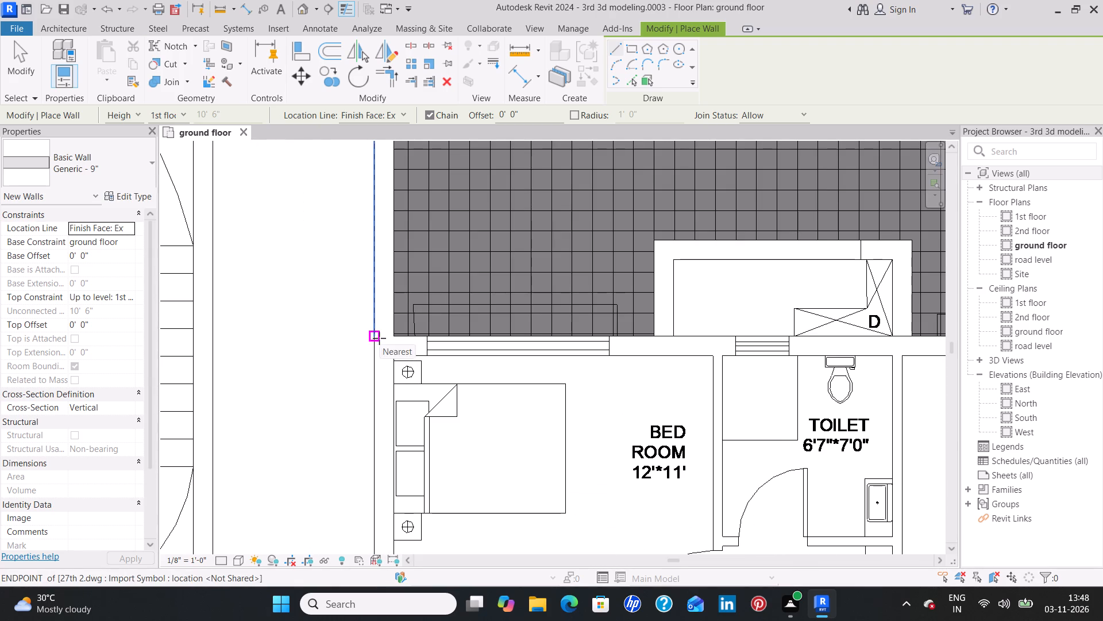
click(372, 336)
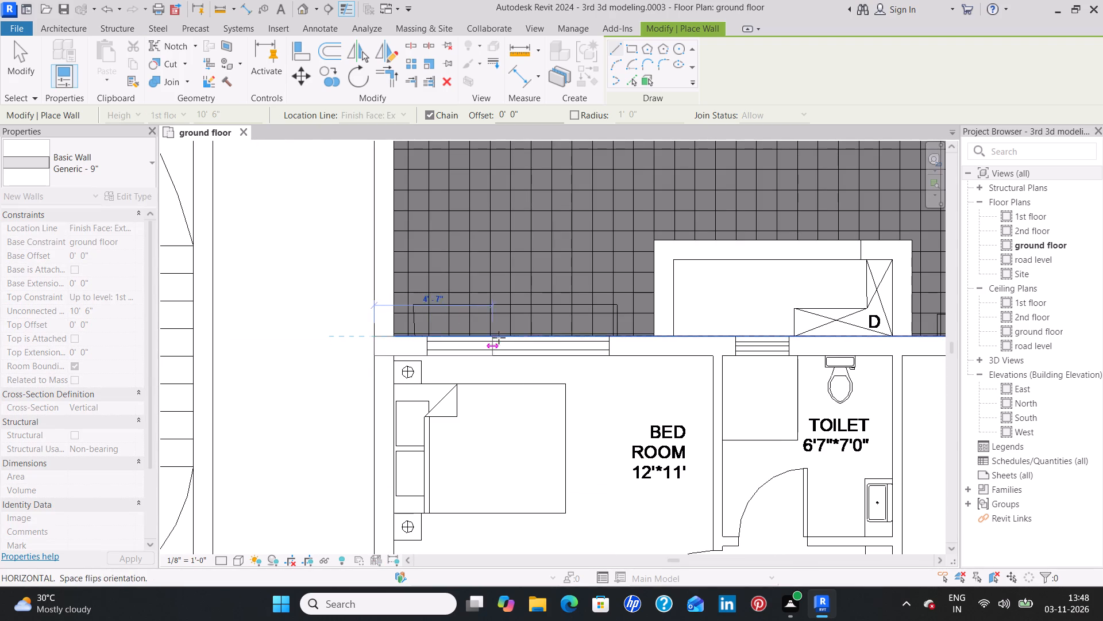
scroll(804, 341, down, 3)
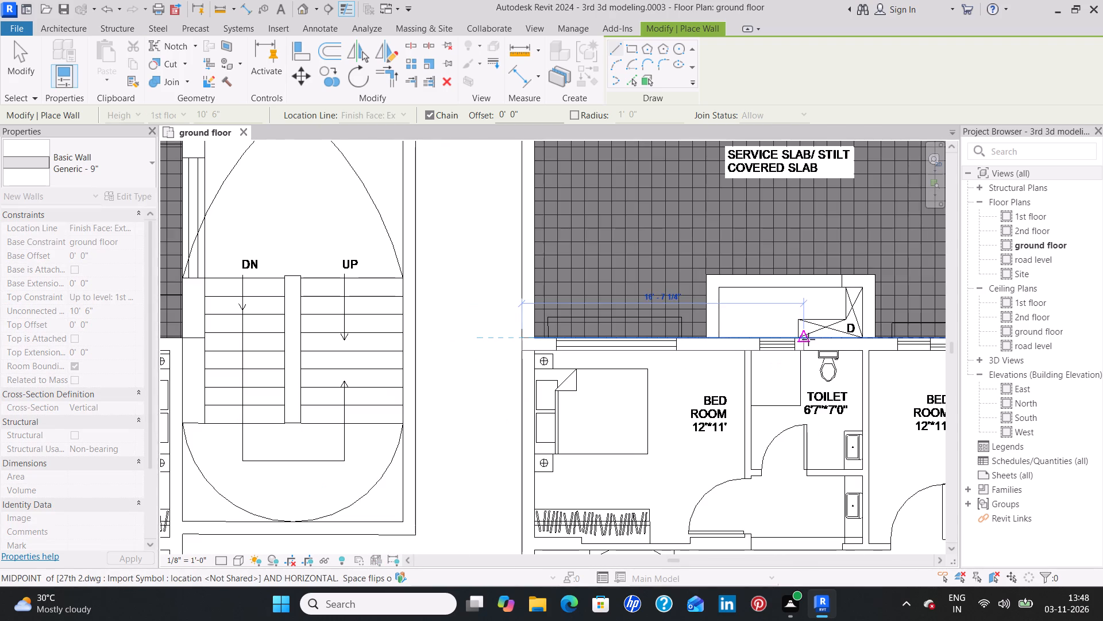
middle_drag(809, 339, 442, 342)
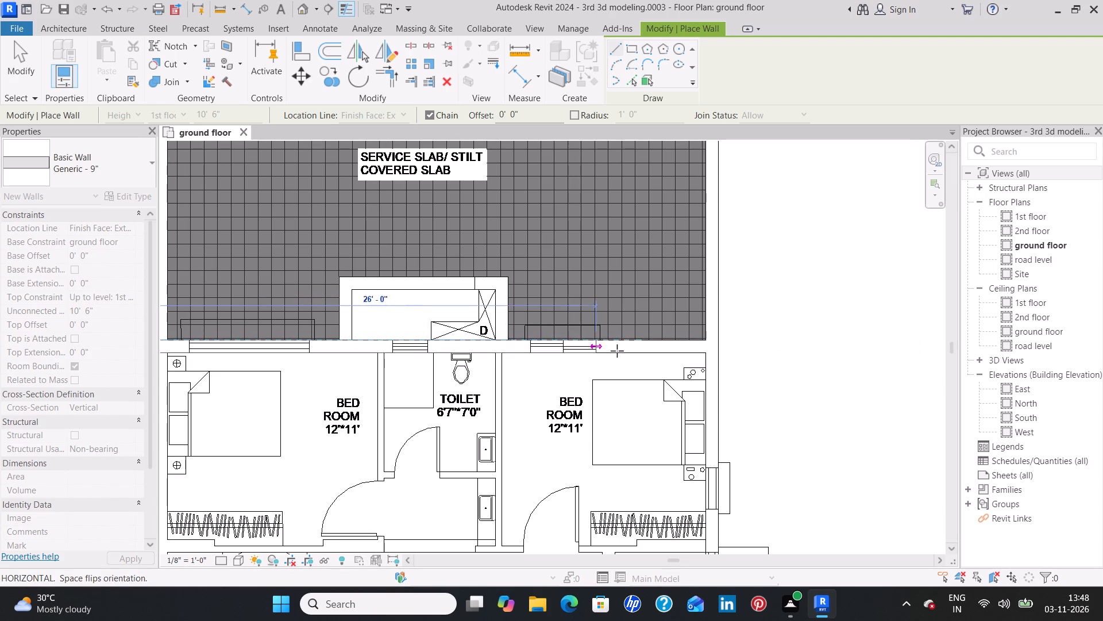
click(714, 342)
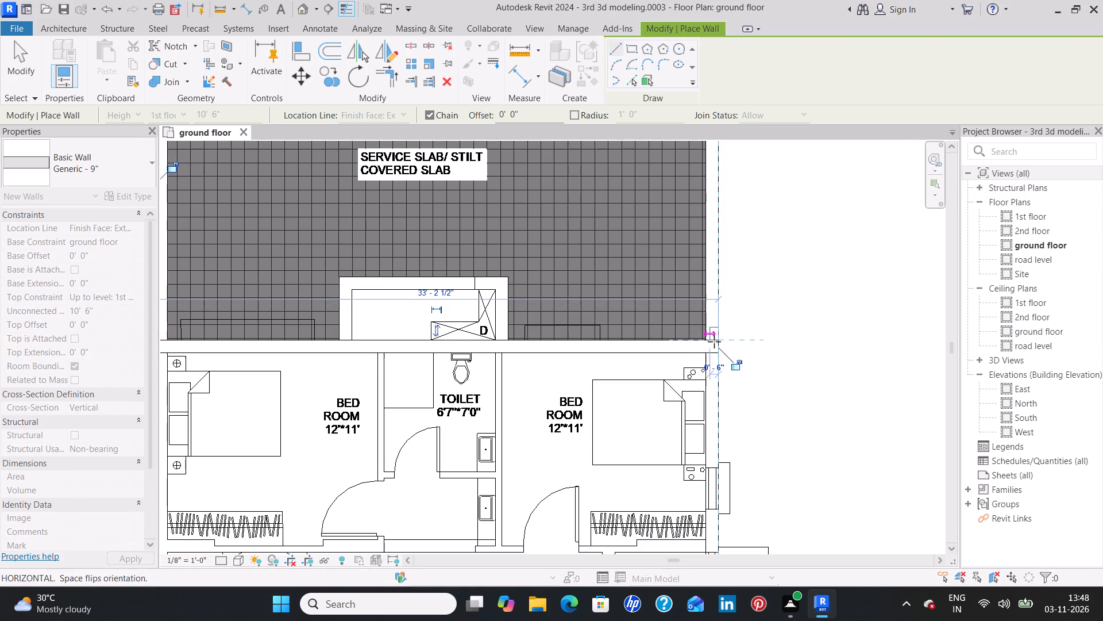
Continue the 9" outer wall along the balcony side, the utility and M.Bed Room side and the corridor side, closing the lower apartment's loop.
scroll(709, 522, down, 2)
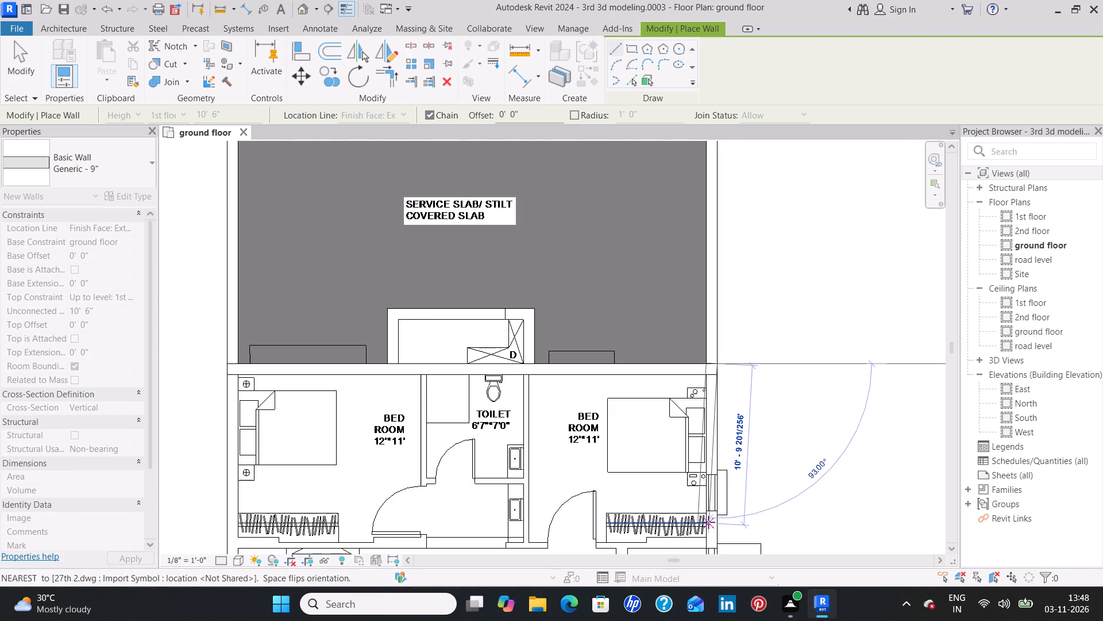
scroll(708, 522, down, 2)
middle_drag(708, 522, 697, 316)
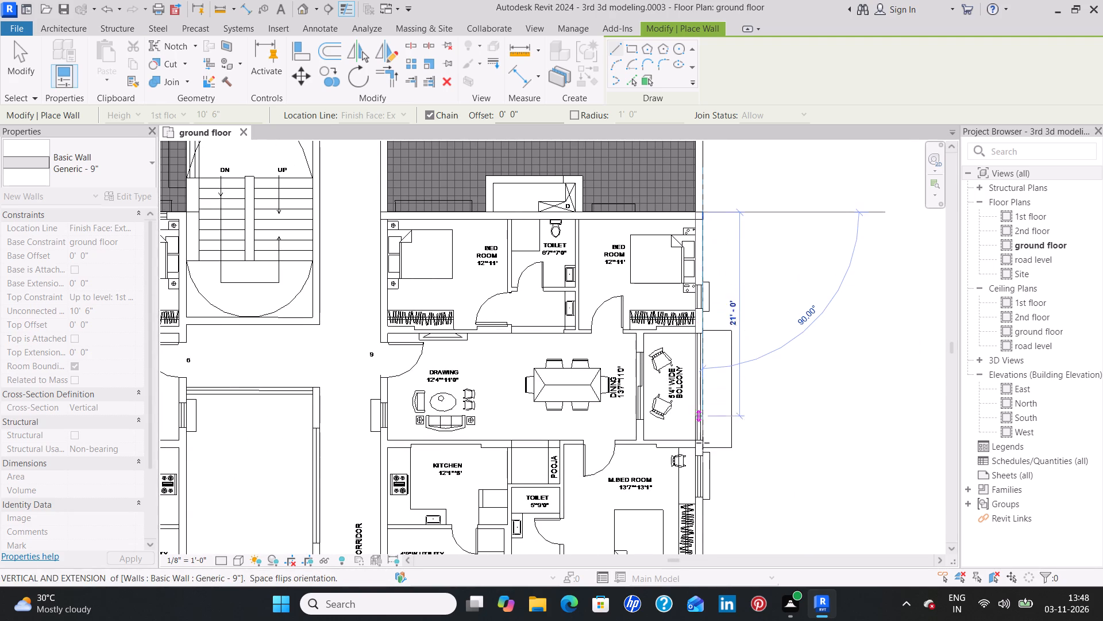
middle_drag(701, 457, 701, 326)
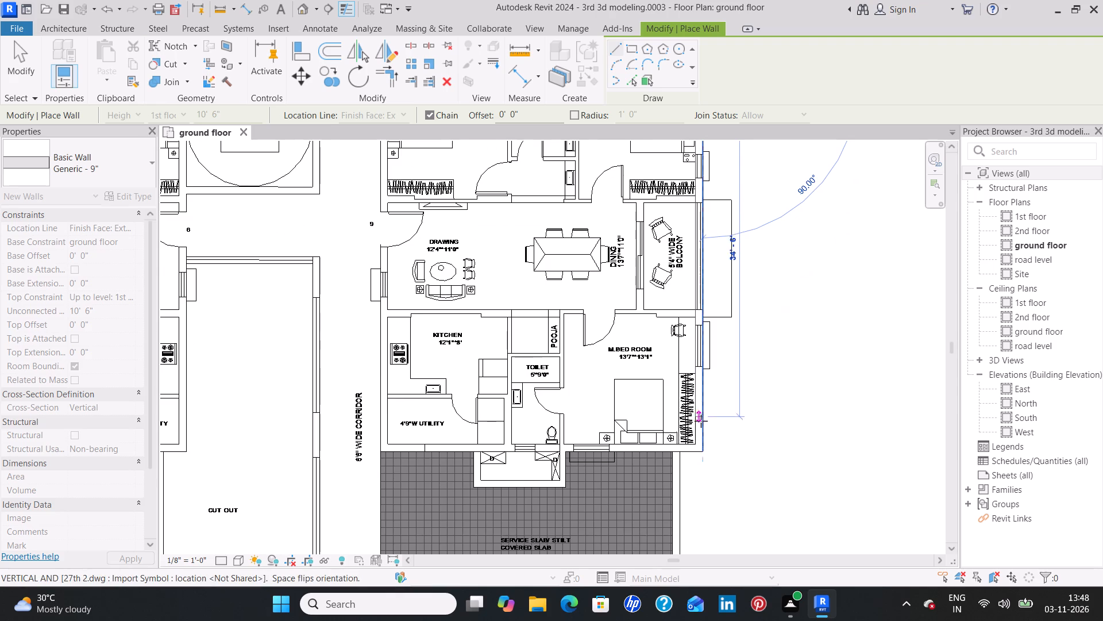
scroll(700, 423, up, 3)
click(704, 462)
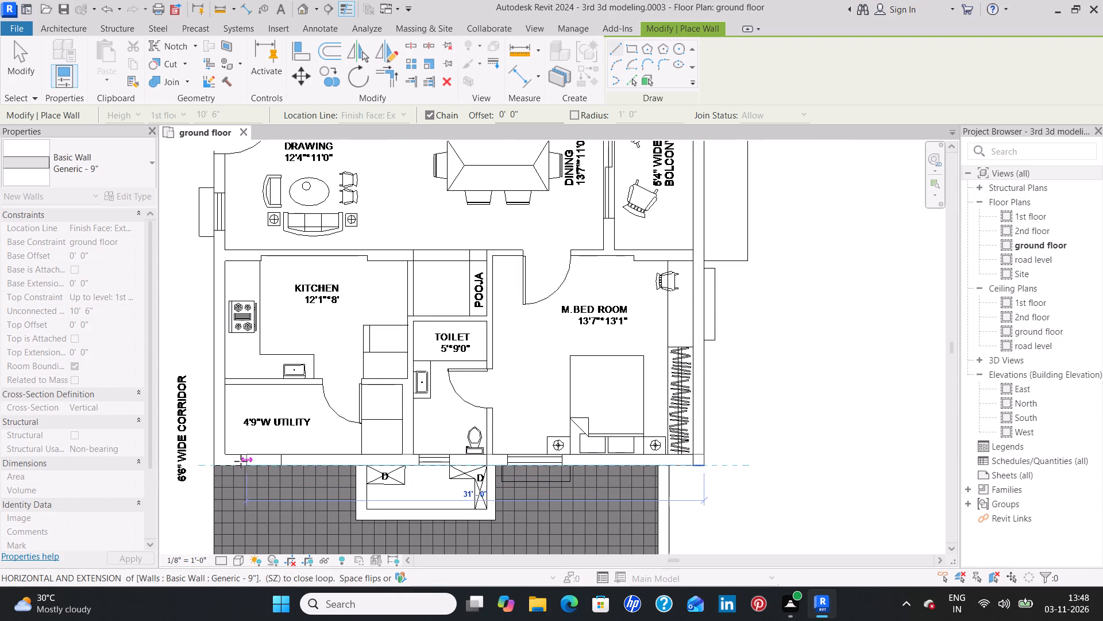
click(217, 463)
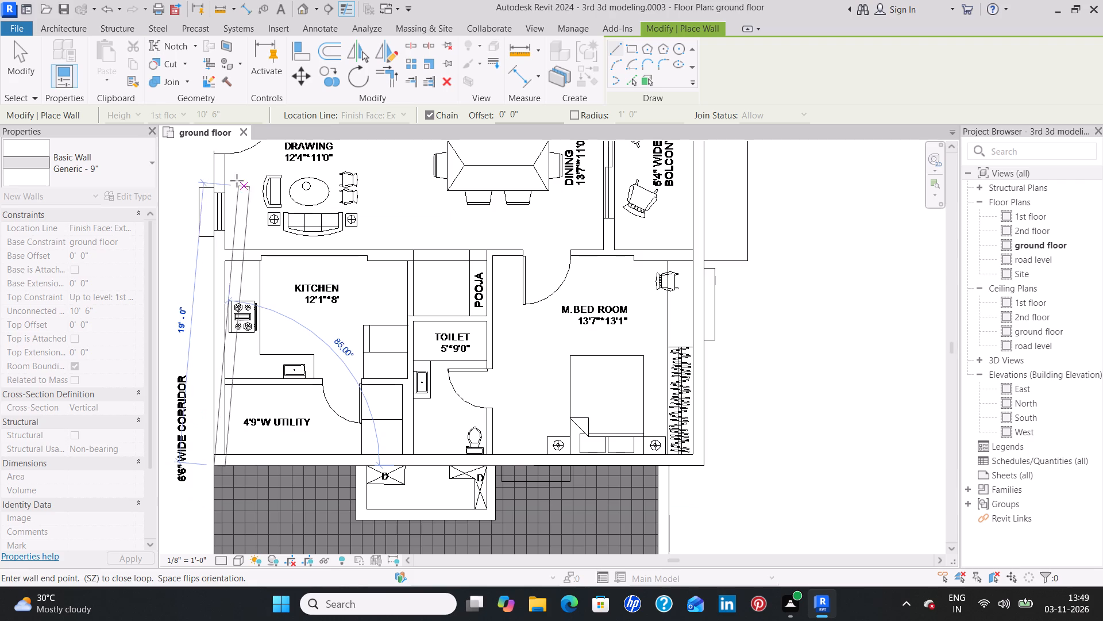
middle_drag(213, 181, 192, 455)
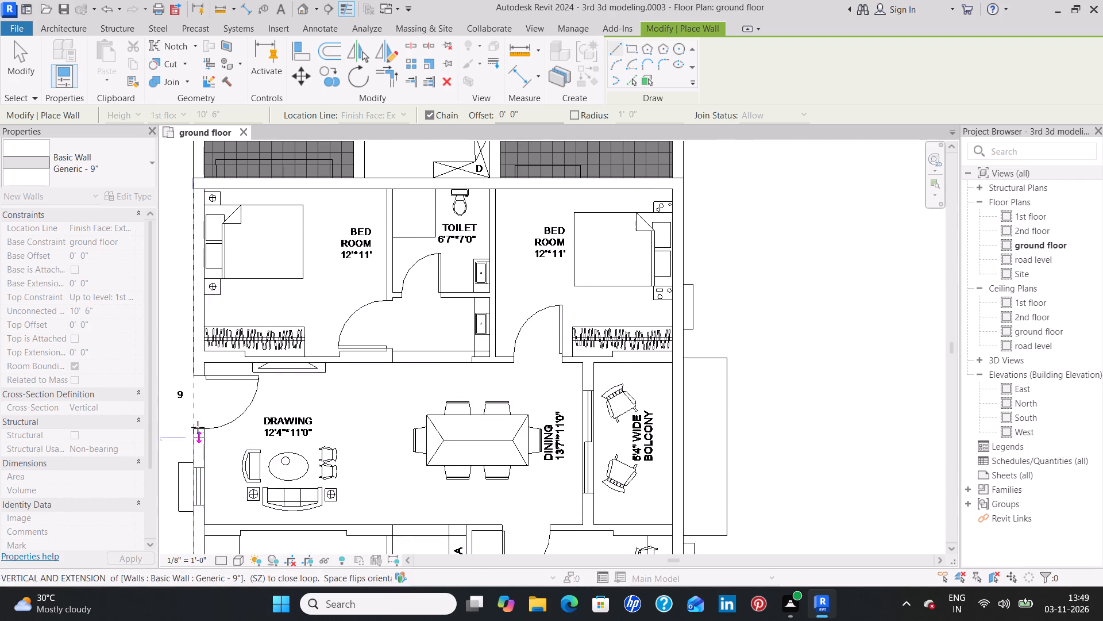
click(196, 181)
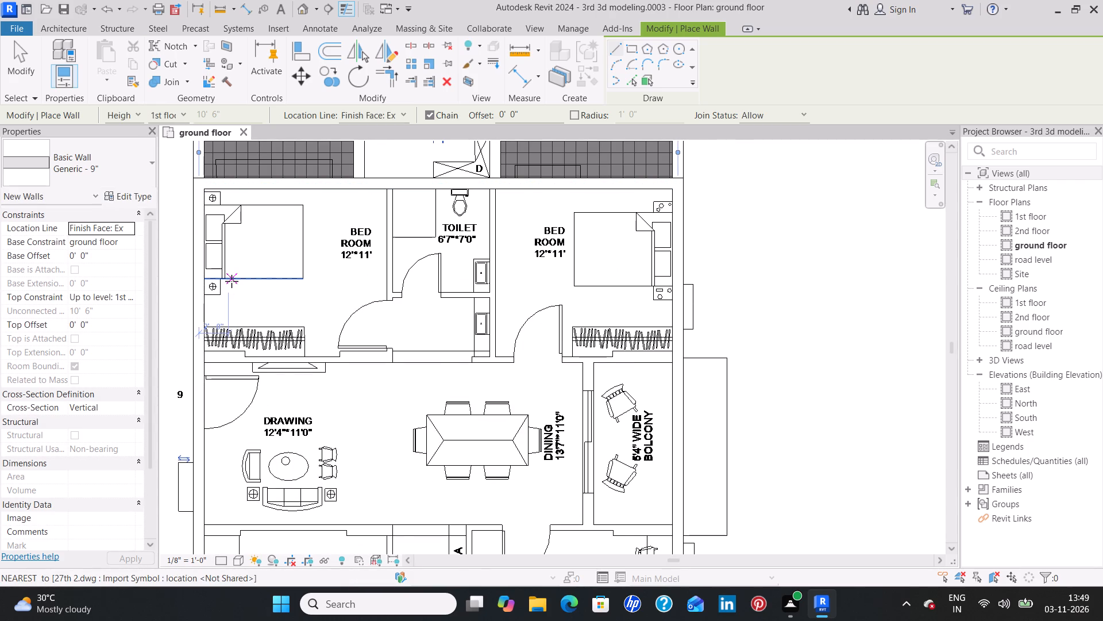
key(Escape)
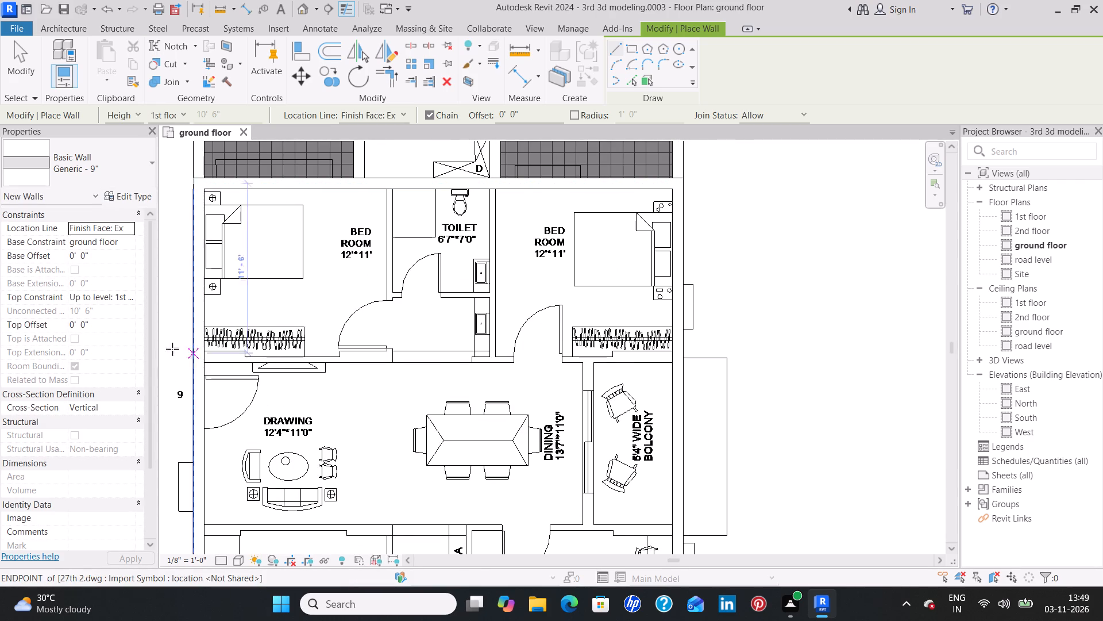
Draw two horizontal 9" walls between the corridor-side 12'*11' bedroom and drawing room: outer wall to wardrobe recess, and about 3'-7" behind the door.
click(203, 351)
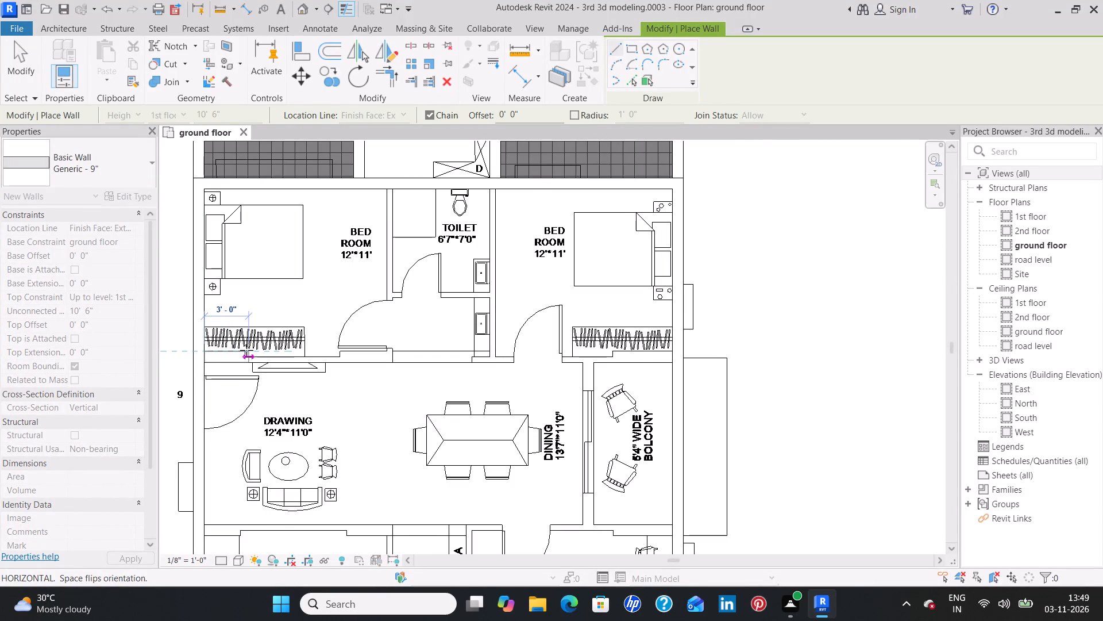
scroll(246, 350, up, 4)
click(244, 350)
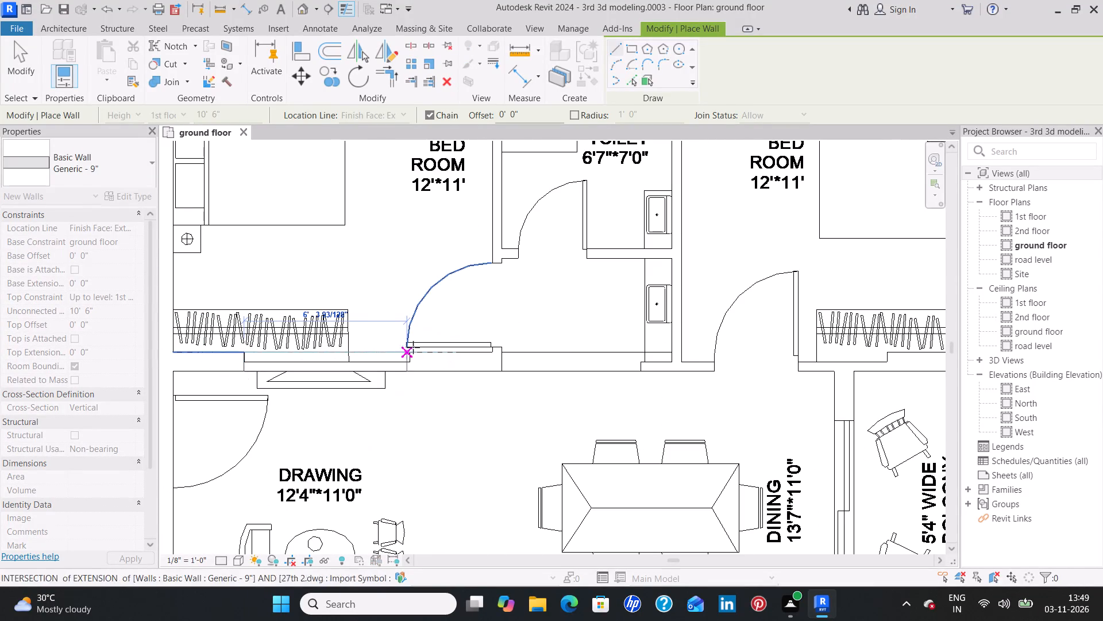
key(Escape)
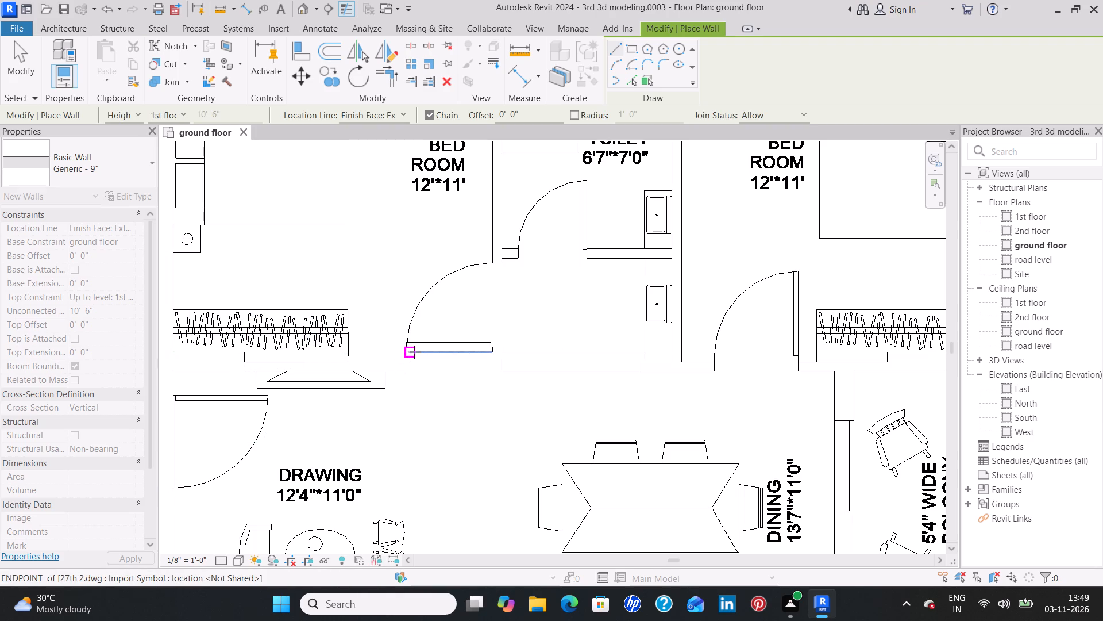
click(410, 352)
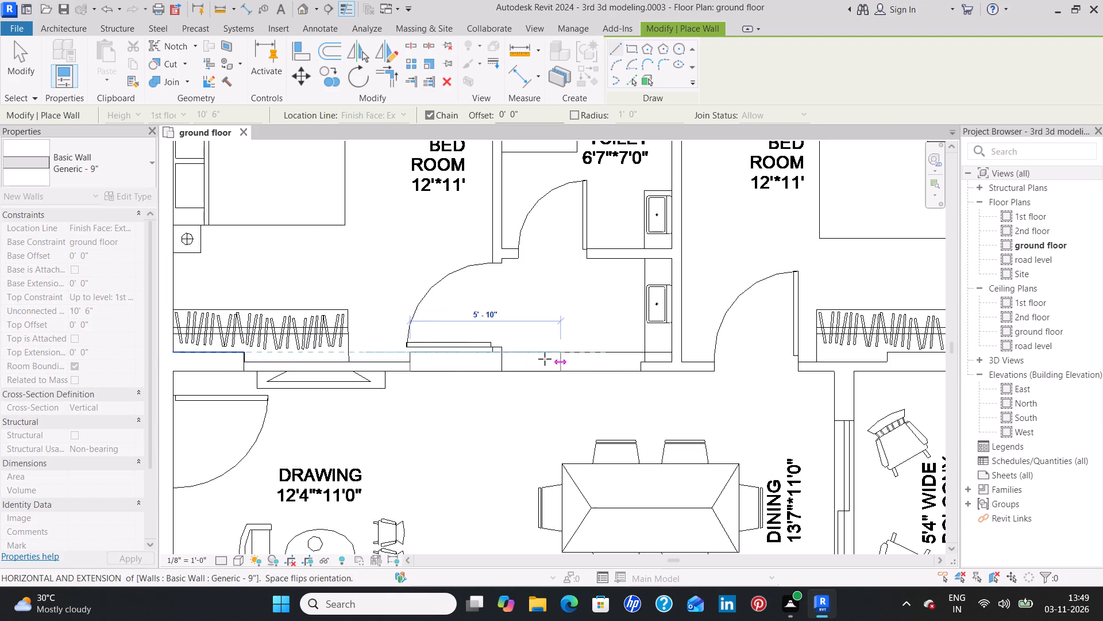
click(503, 351)
key(Escape)
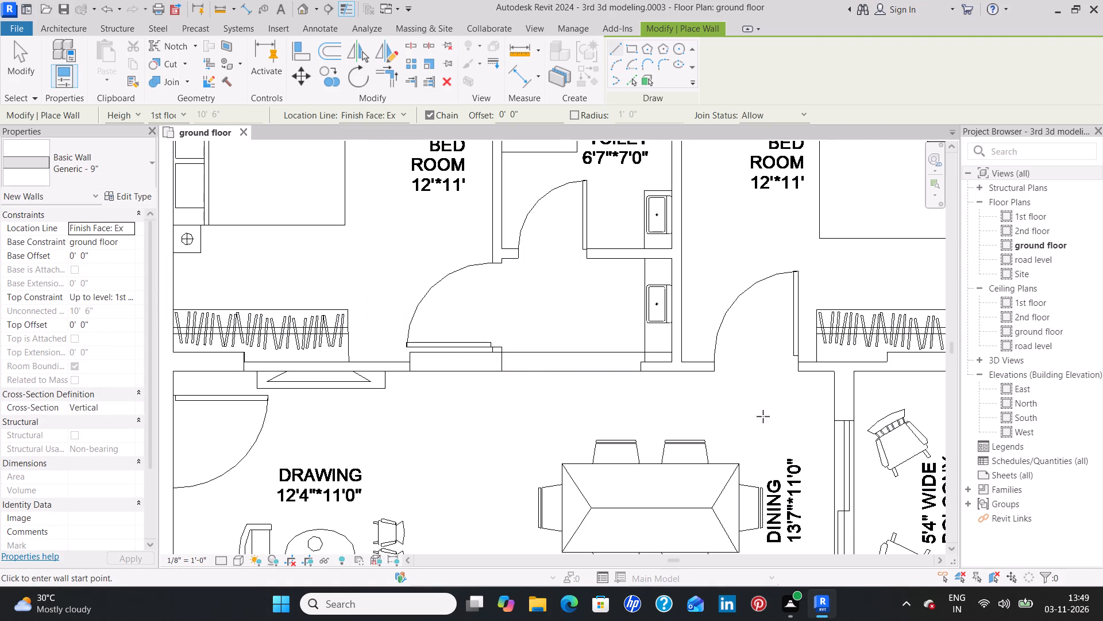
Draw a short horizontal 9" wall behind the balcony-side 12'*11' bedroom's wardrobe, from the jog in the CAD wall line to the outer wall.
middle_drag(813, 411, 453, 428)
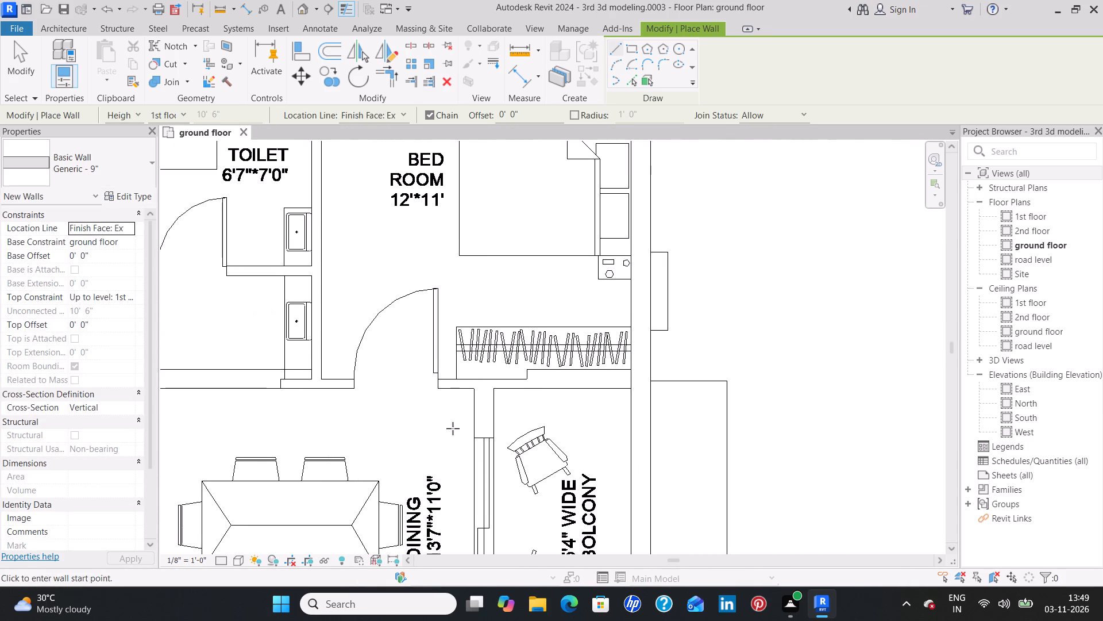
click(527, 370)
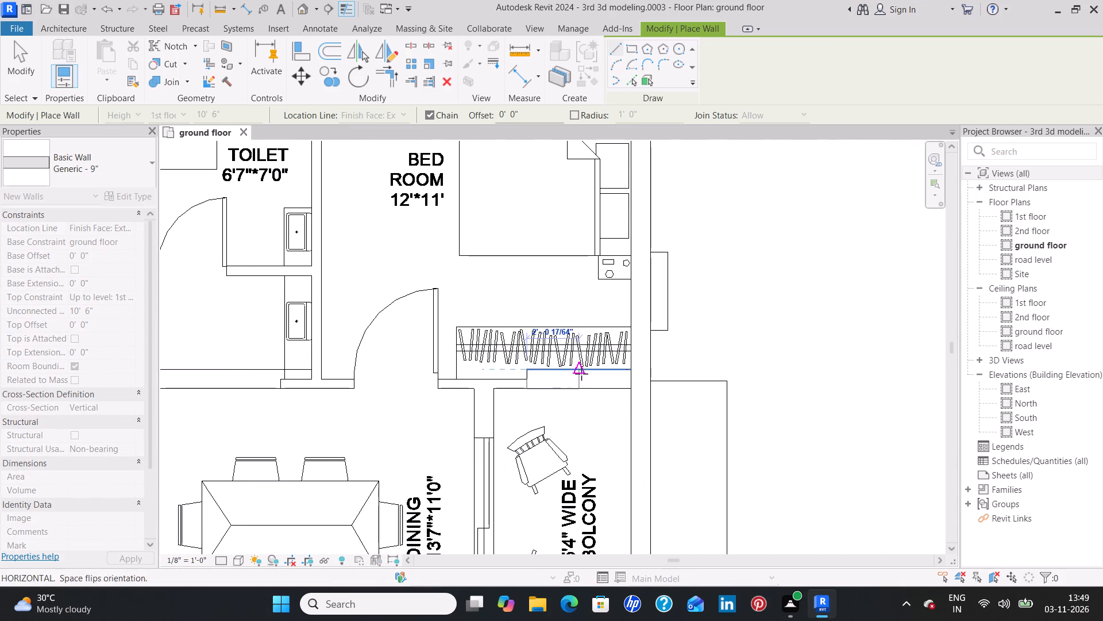
click(630, 374)
key(Escape)
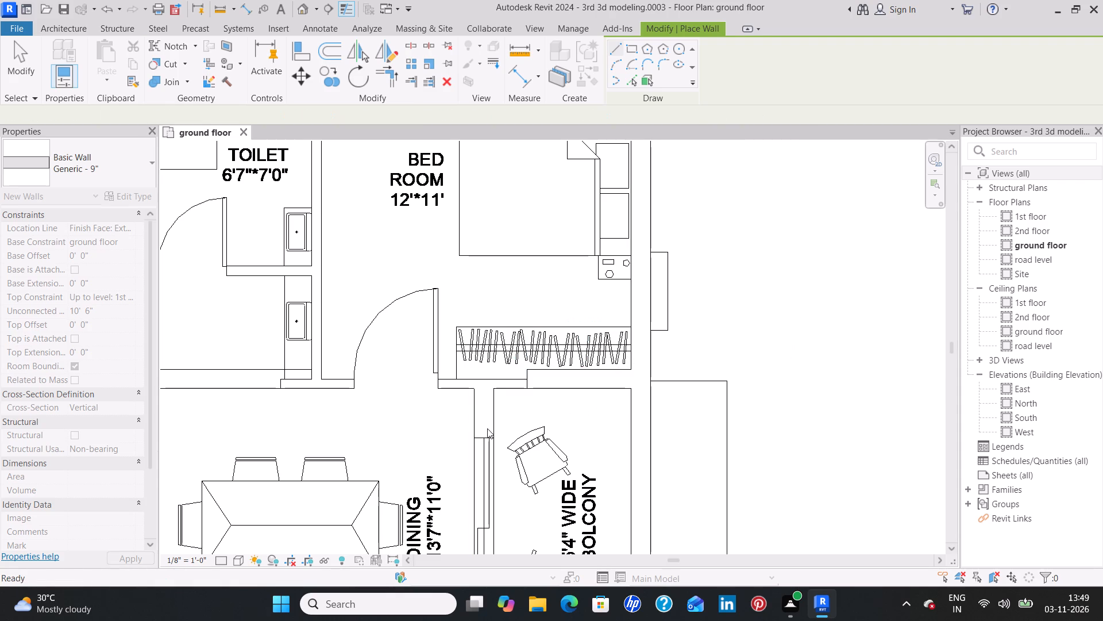
Draw a vertical Generic - 9" wall between the dining area and the 5'4" wide balcony, from the bedroom wall to the M.Bed Room wall line.
click(474, 389)
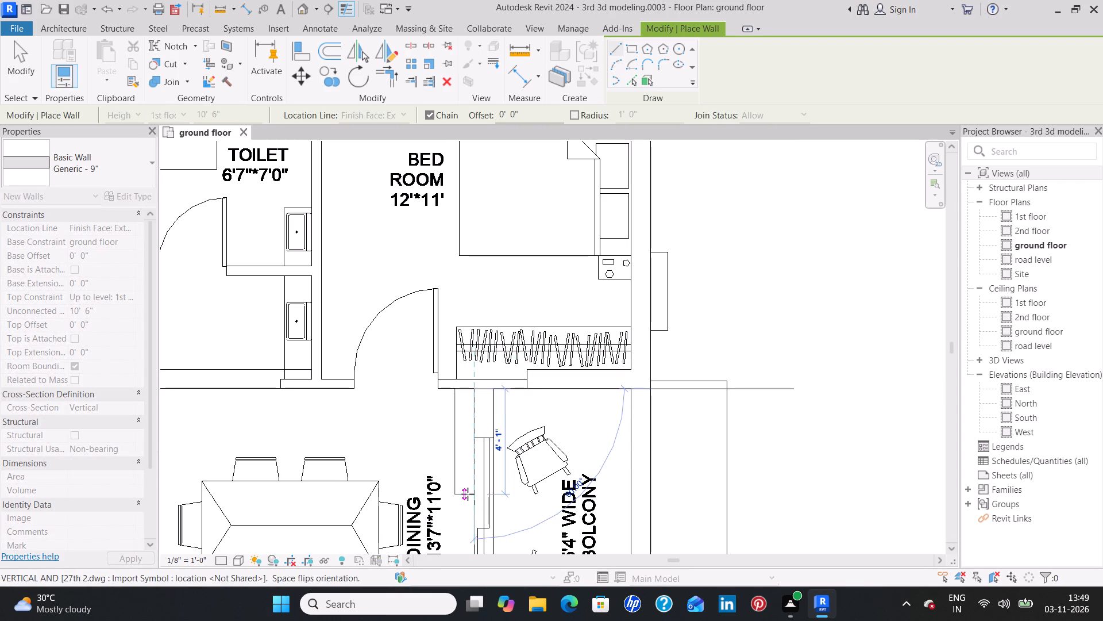
key(space)
scroll(468, 494, down, 2)
middle_drag(468, 494, 465, 421)
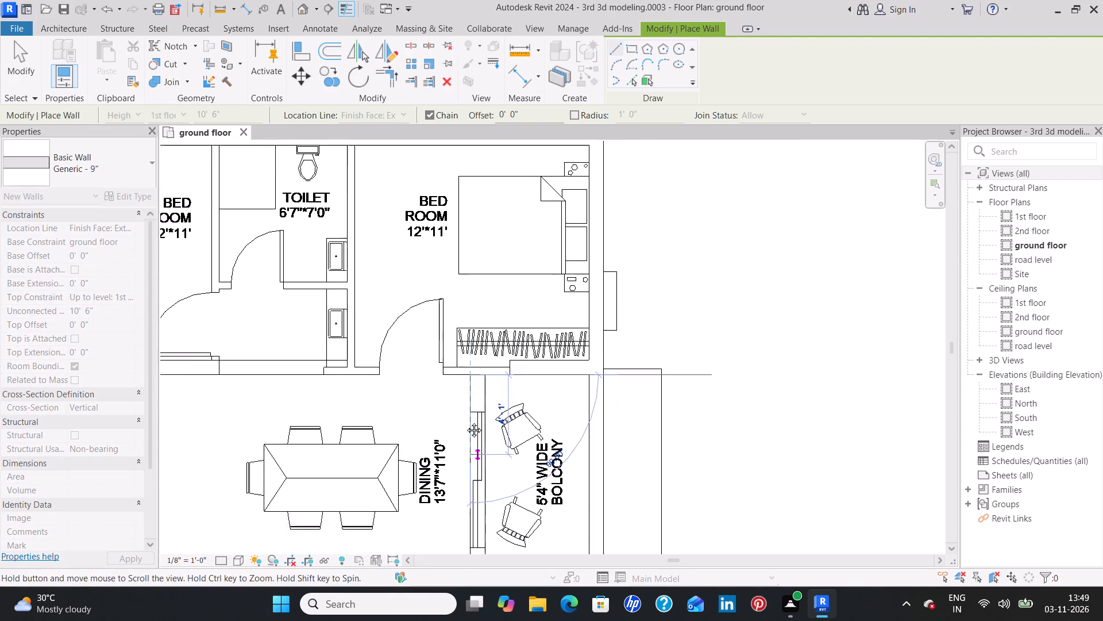
middle_drag(465, 421, 469, 270)
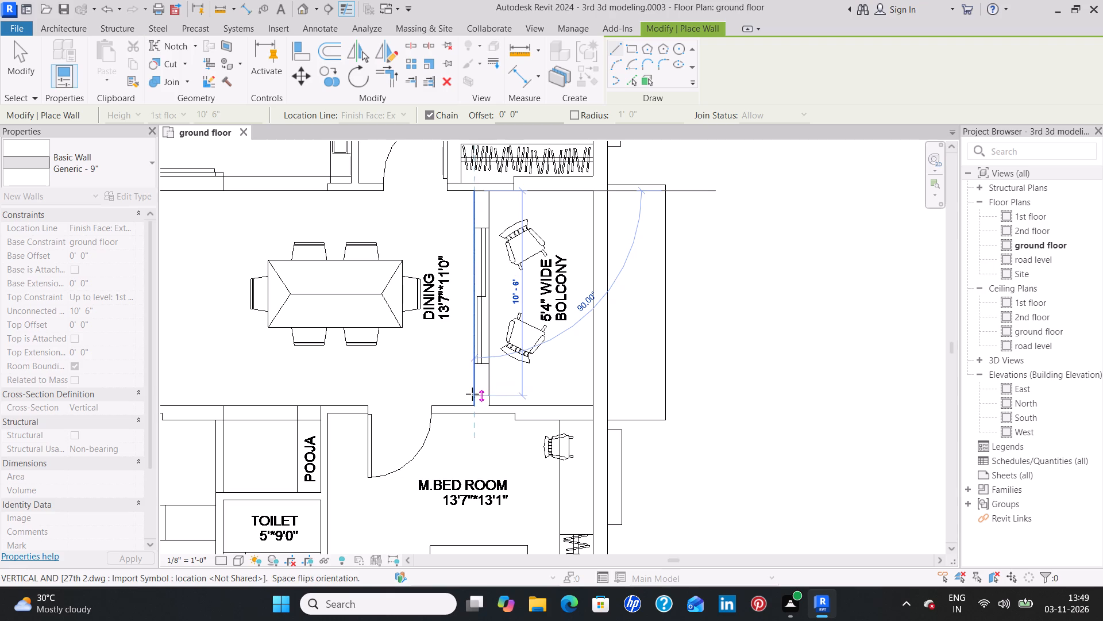
click(470, 404)
key(Escape)
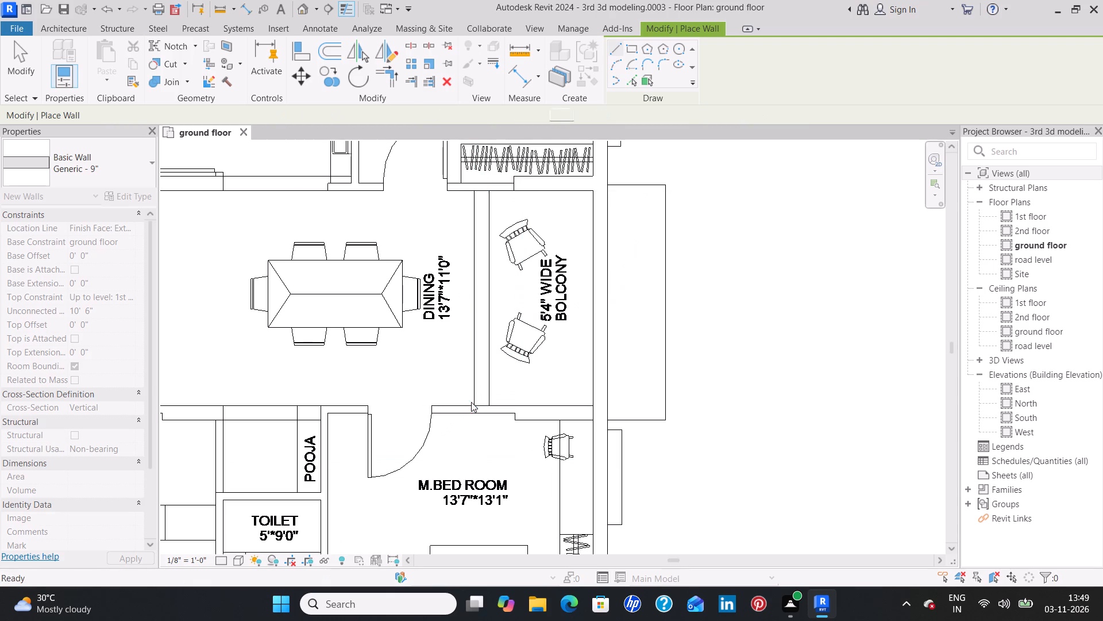
Draw a horizontal 9" wall about 4' long between the balcony and M.Bed Room, from the outer wall to the jog.
click(591, 404)
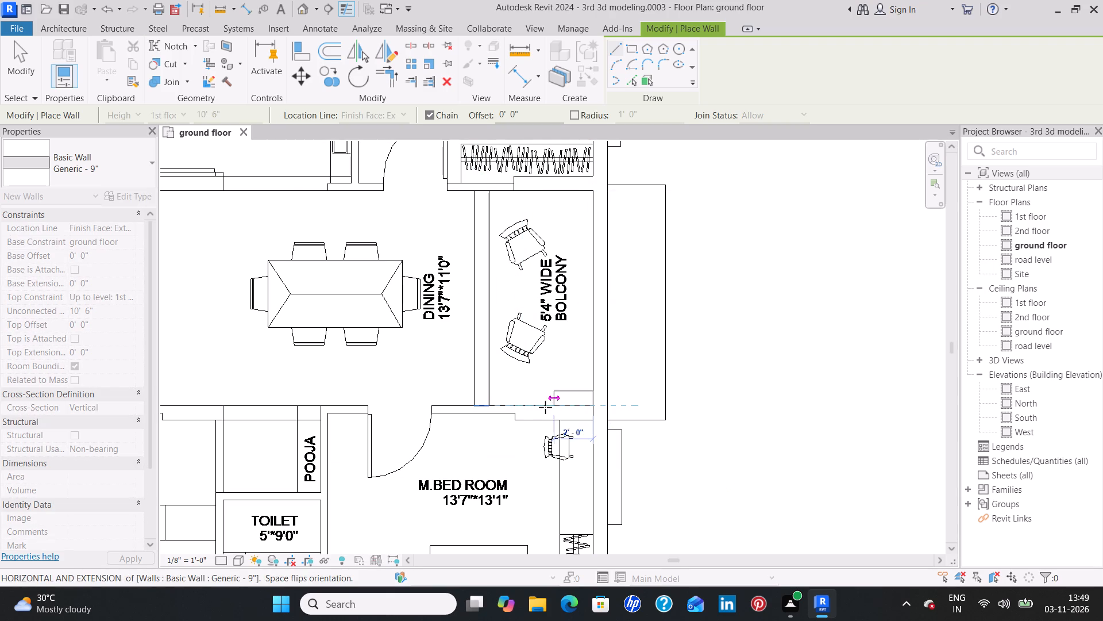
key(space)
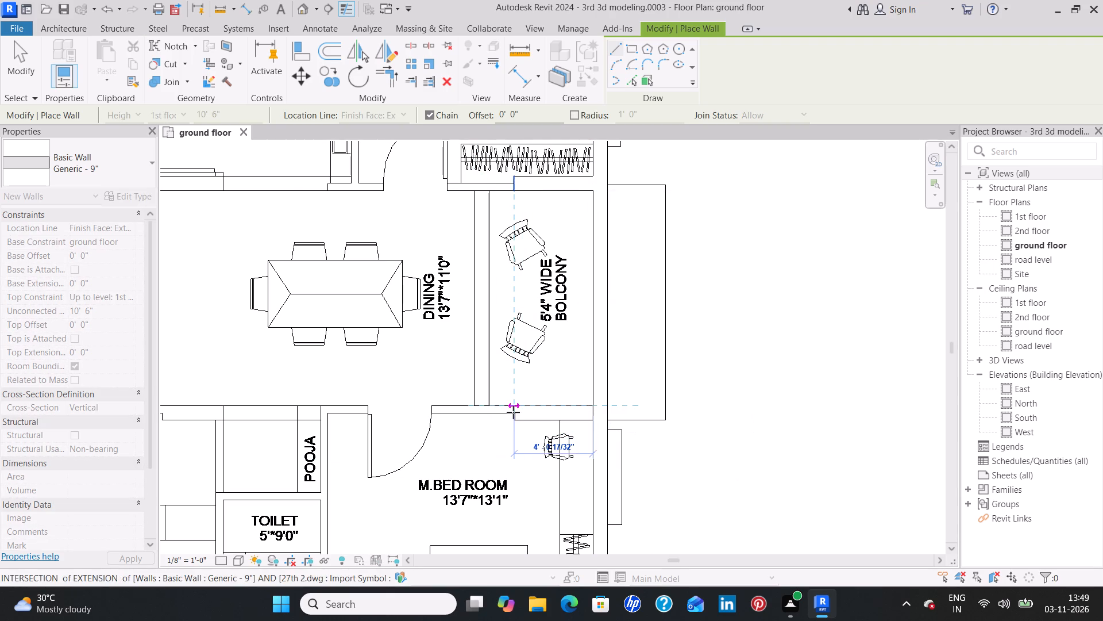
click(513, 412)
key(Escape)
Draw a vertical Generic - 8" wall about 4'-10" long between the utility and the 5'*9'0" toilet, starting at the service-slab-side outer wall.
scroll(541, 377, down, 3)
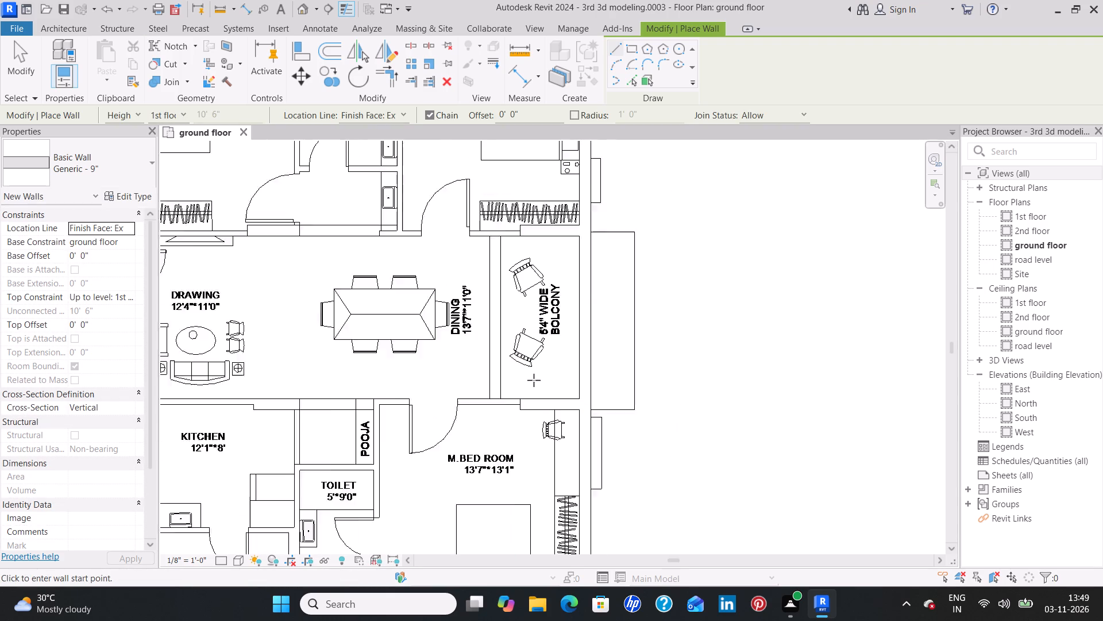
middle_drag(506, 420, 531, 353)
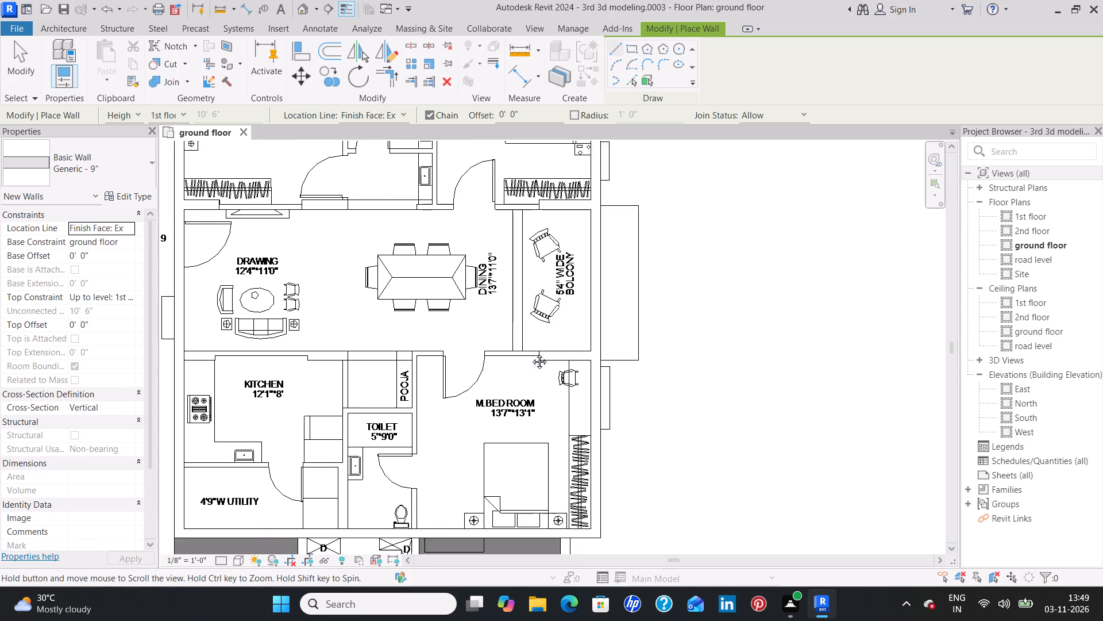
middle_drag(531, 353, 555, 298)
scroll(502, 321, down, 2)
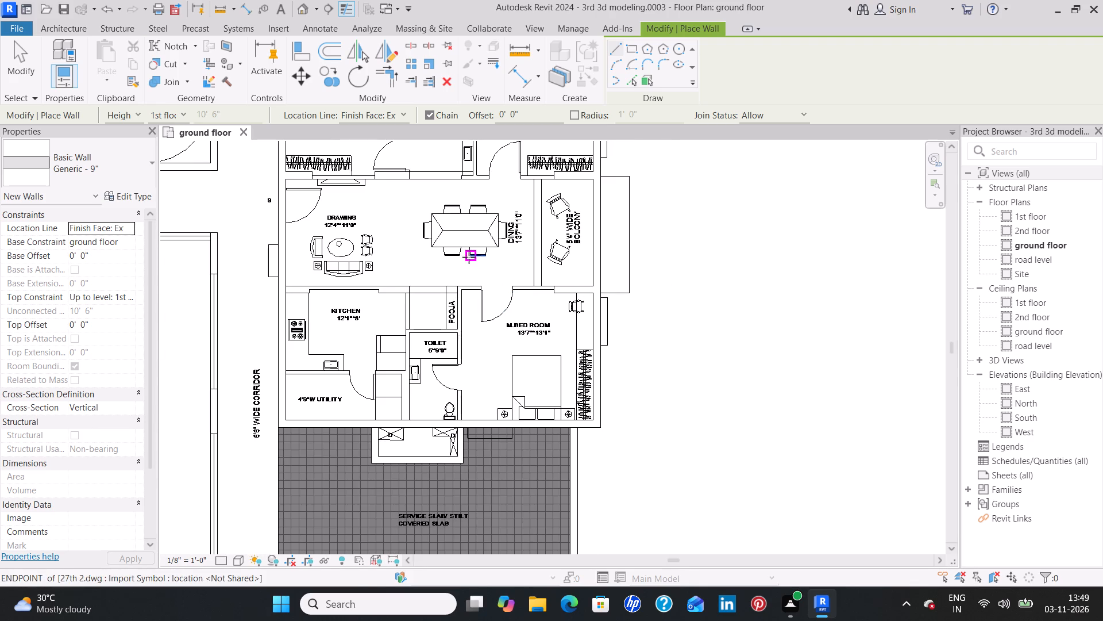
middle_drag(465, 257, 466, 331)
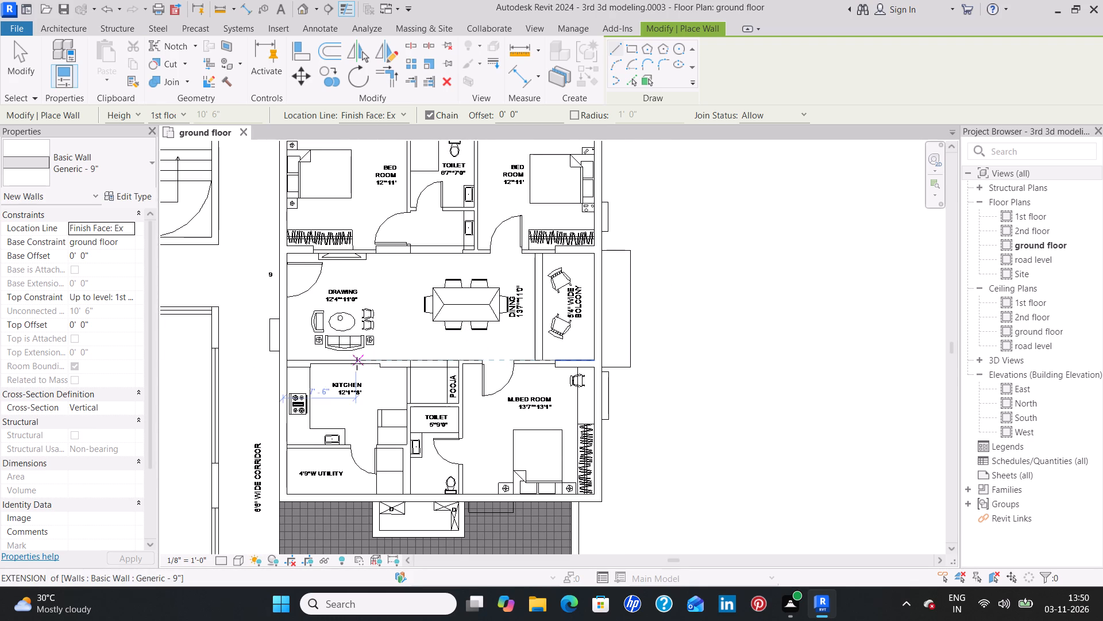
middle_drag(512, 280, 493, 446)
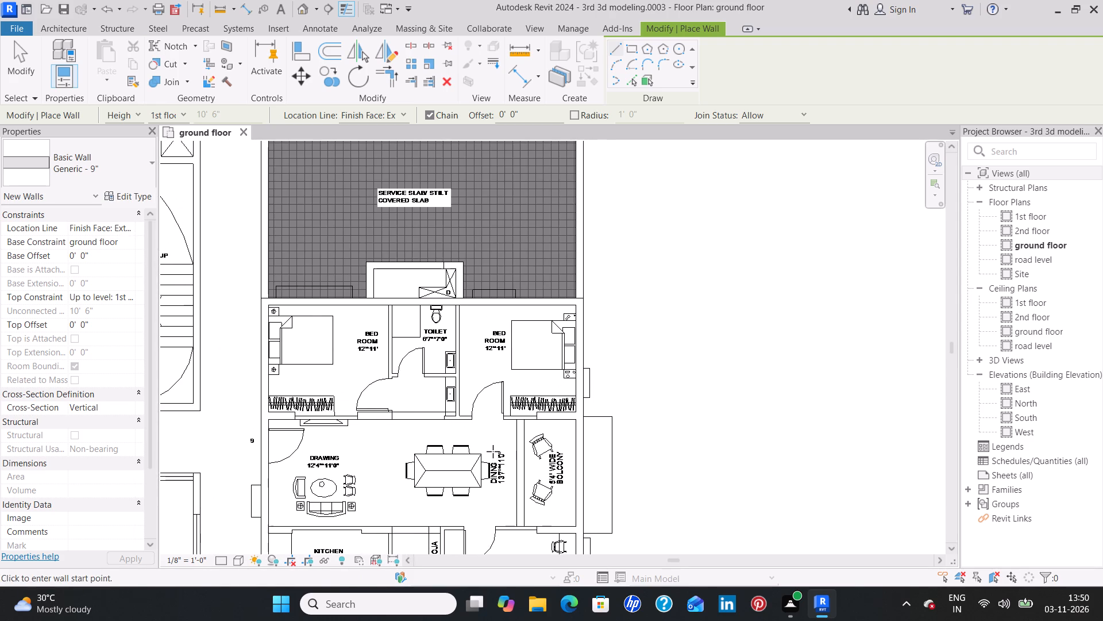
middle_drag(472, 401, 492, 286)
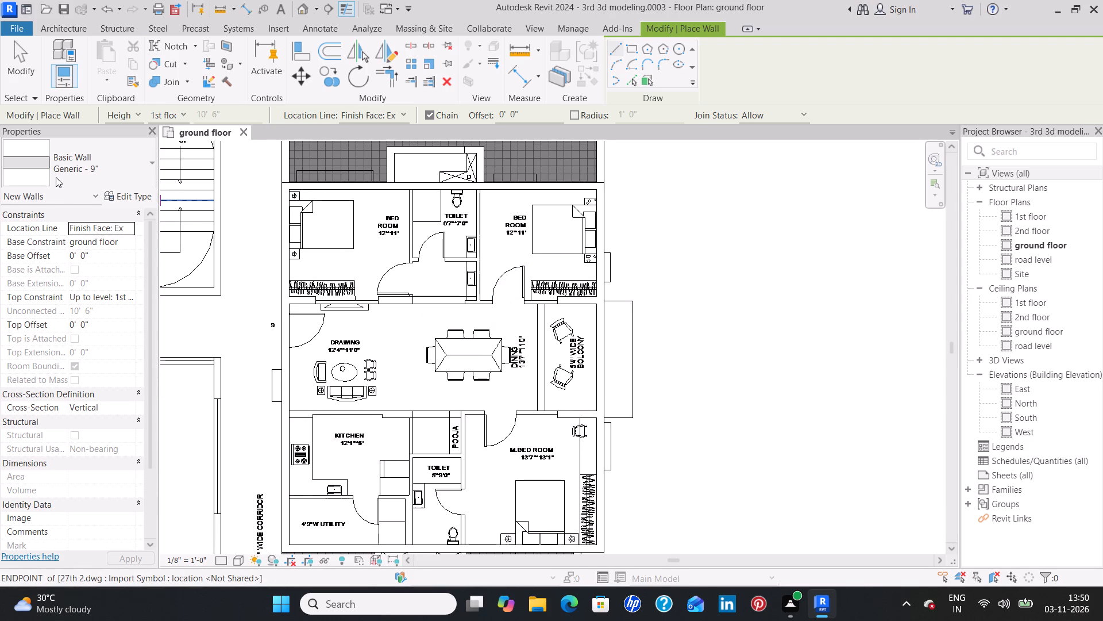
click(99, 162)
scroll(100, 251, up, 1)
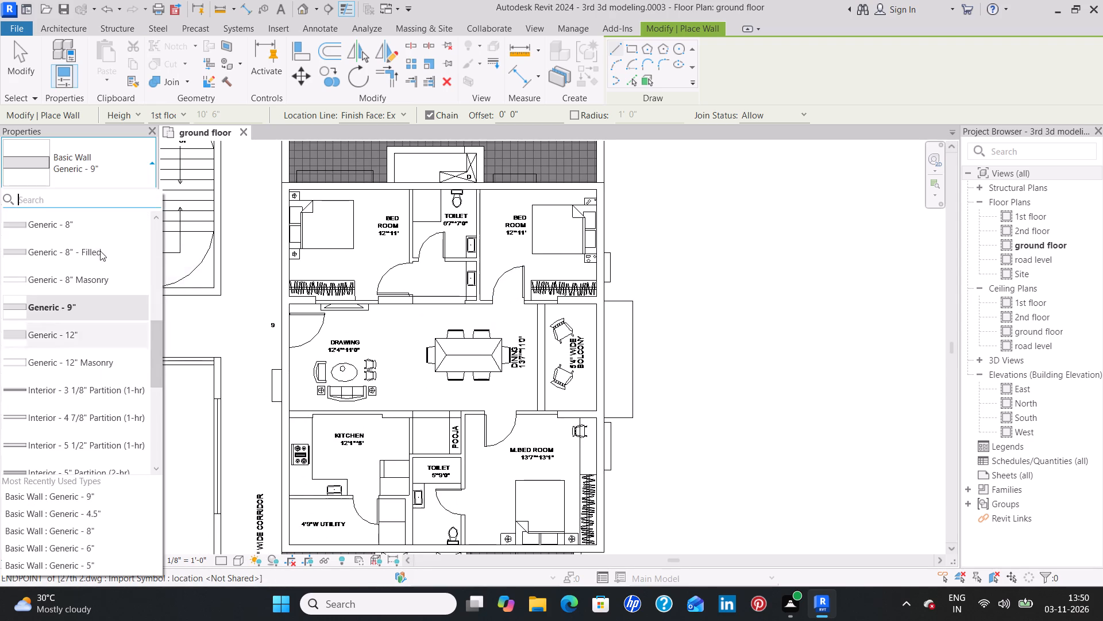
click(97, 231)
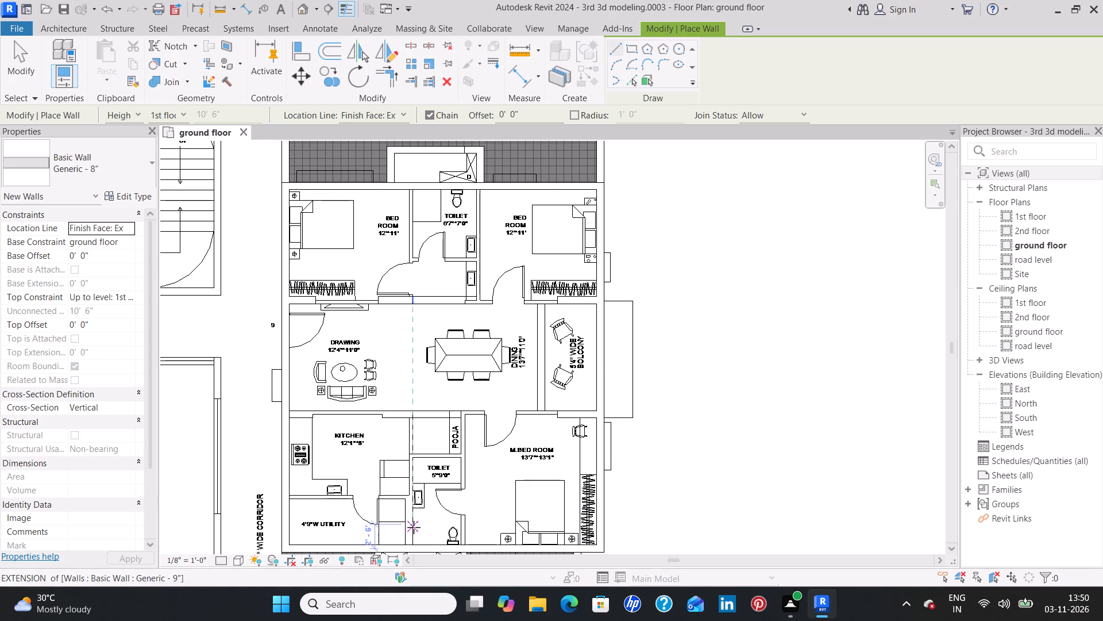
middle_drag(414, 527, 435, 427)
scroll(435, 428, up, 3)
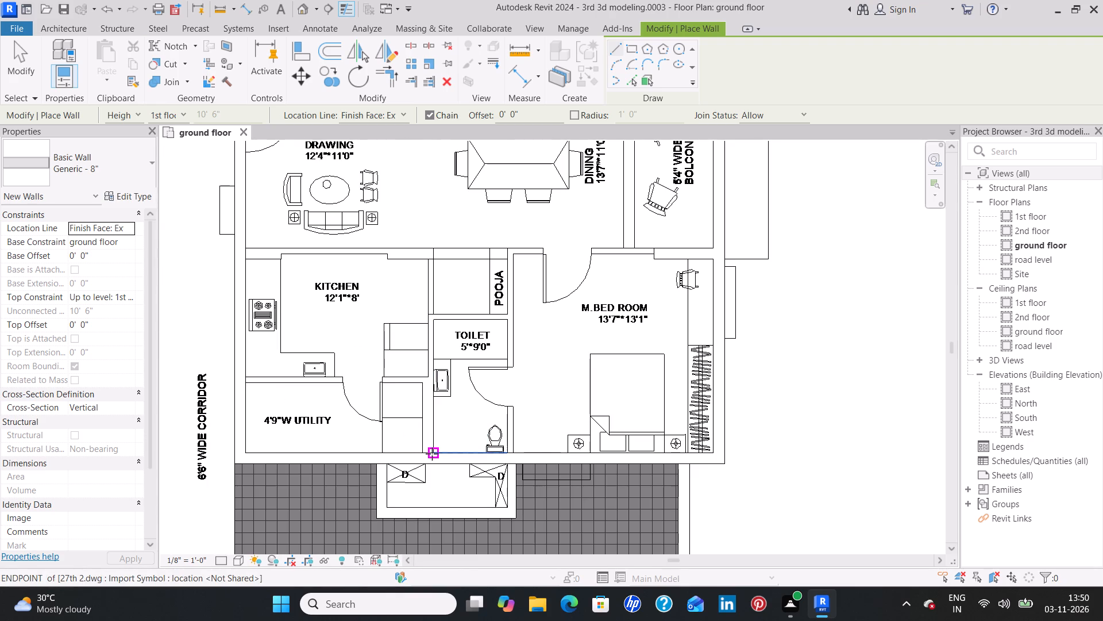
click(432, 454)
key(space)
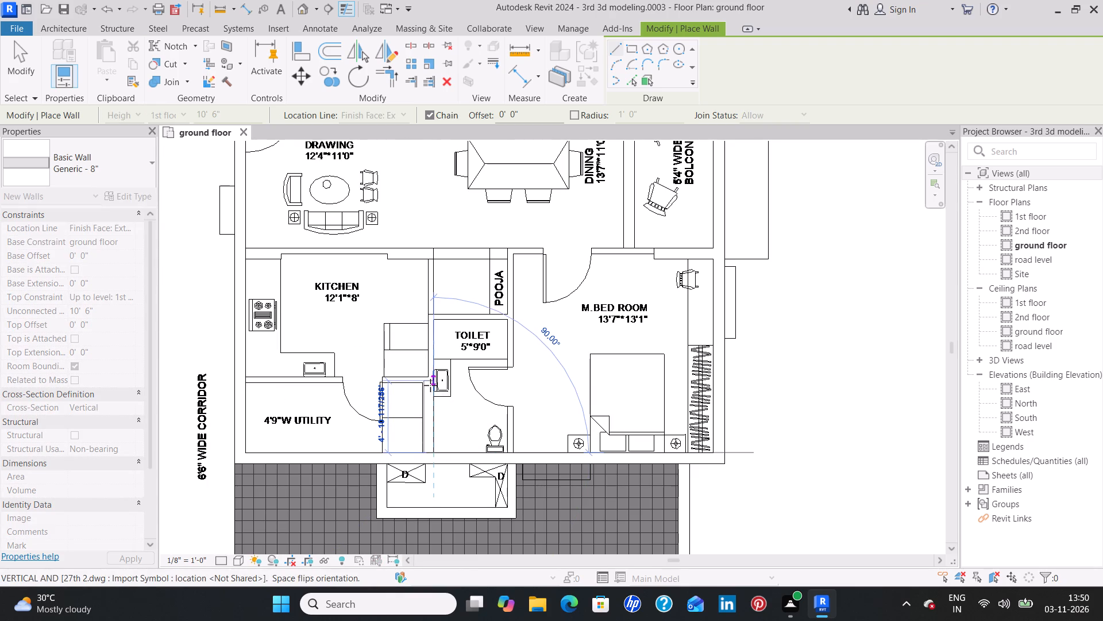
click(430, 385)
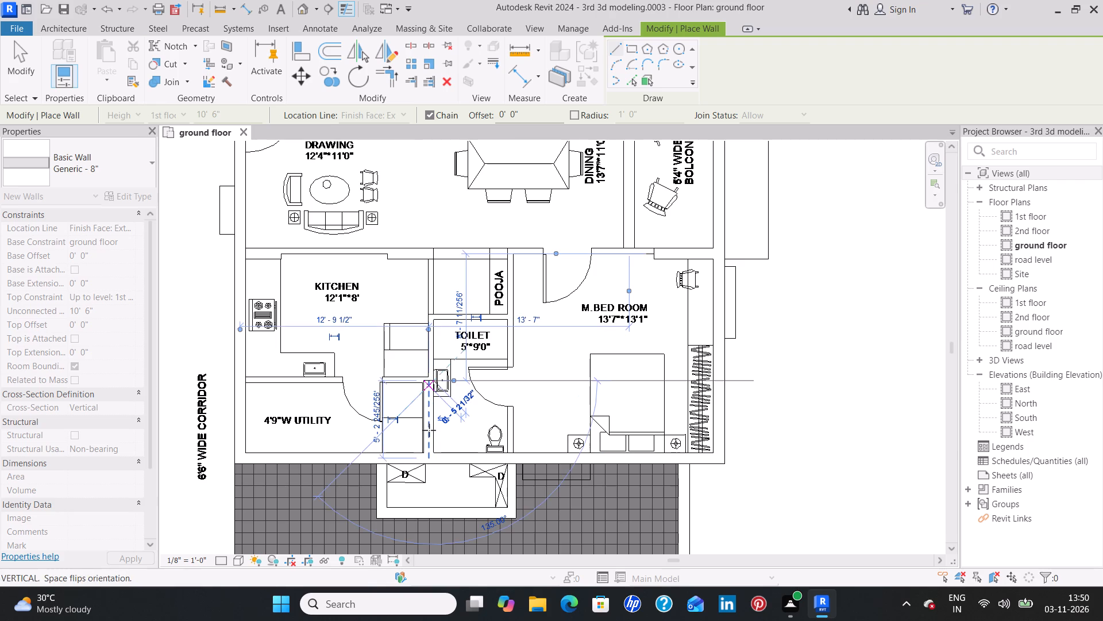
key(Escape)
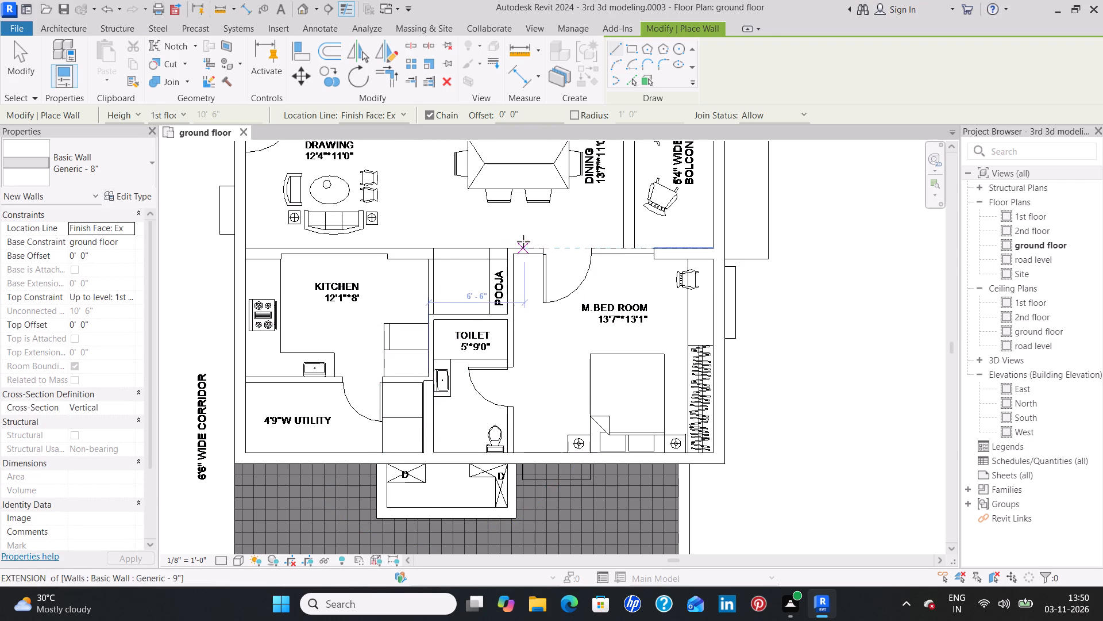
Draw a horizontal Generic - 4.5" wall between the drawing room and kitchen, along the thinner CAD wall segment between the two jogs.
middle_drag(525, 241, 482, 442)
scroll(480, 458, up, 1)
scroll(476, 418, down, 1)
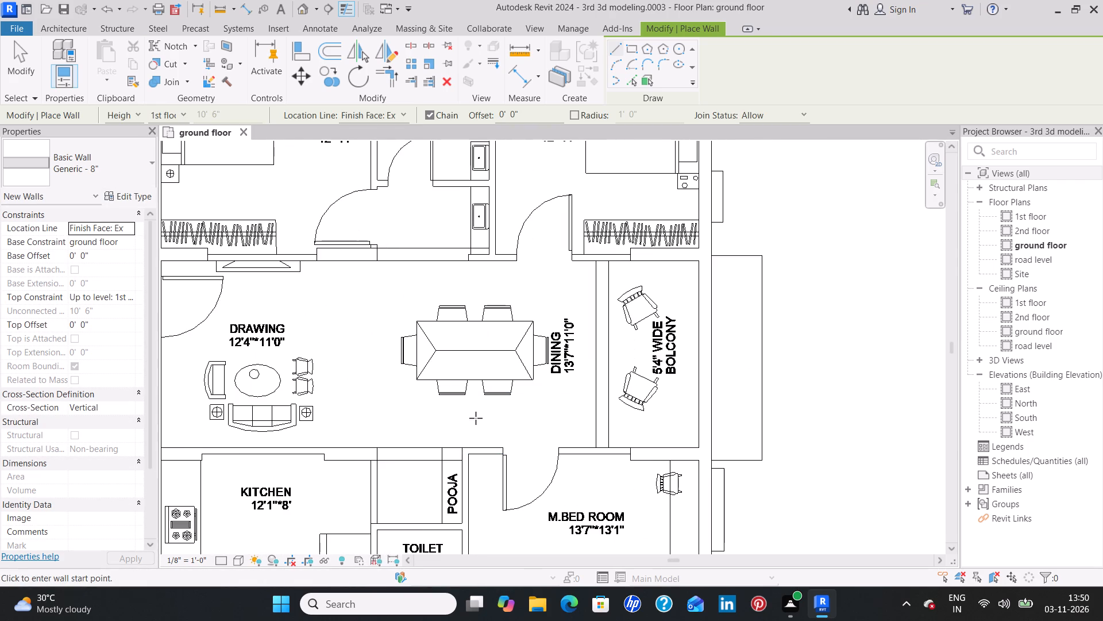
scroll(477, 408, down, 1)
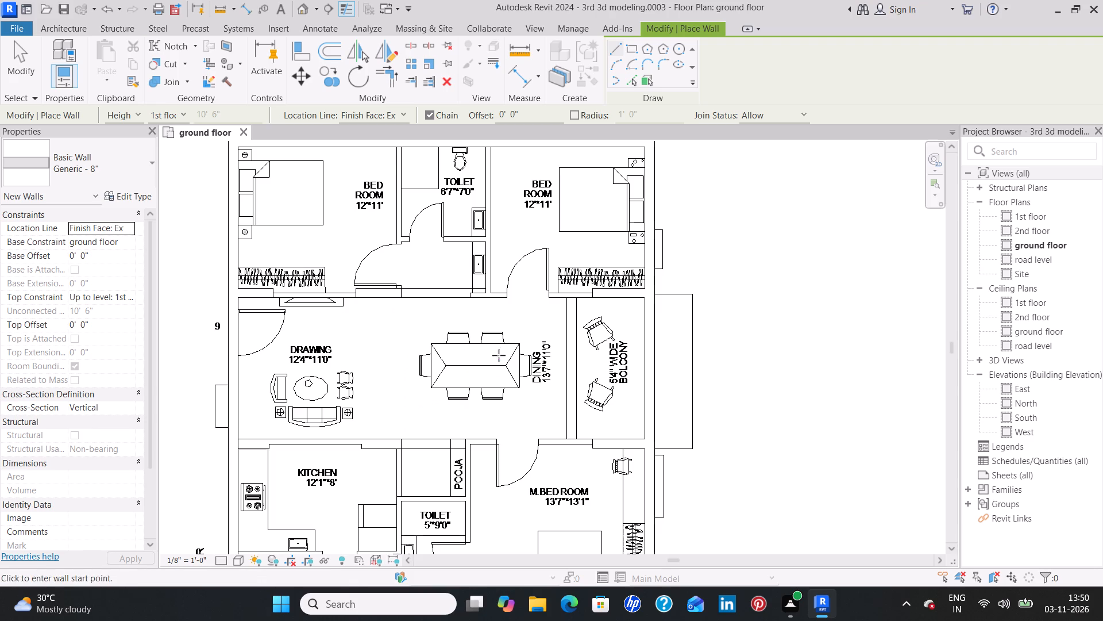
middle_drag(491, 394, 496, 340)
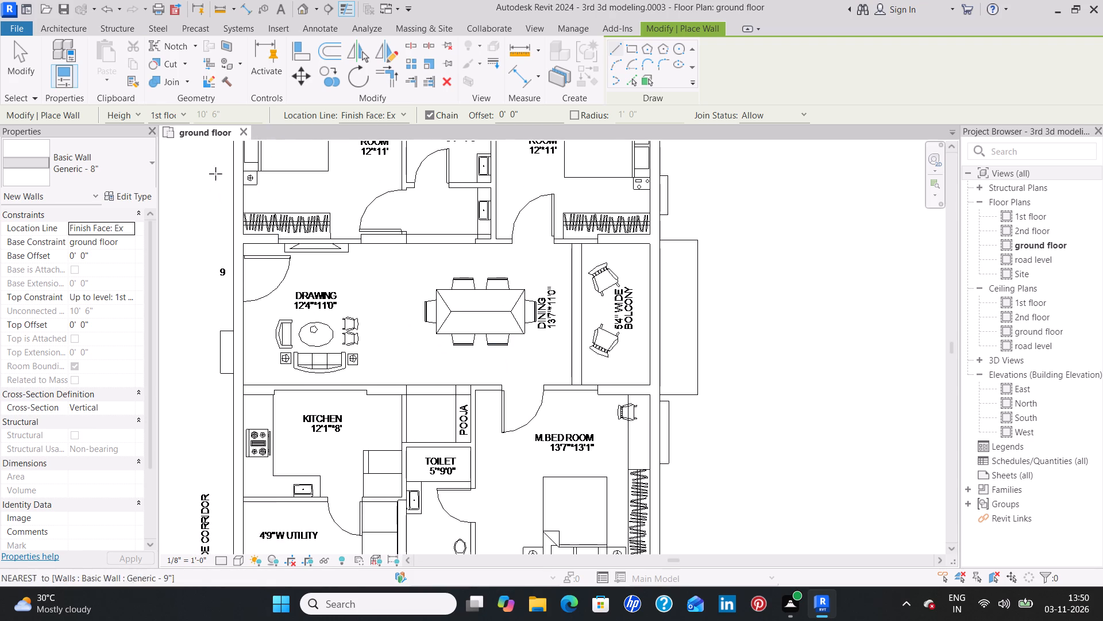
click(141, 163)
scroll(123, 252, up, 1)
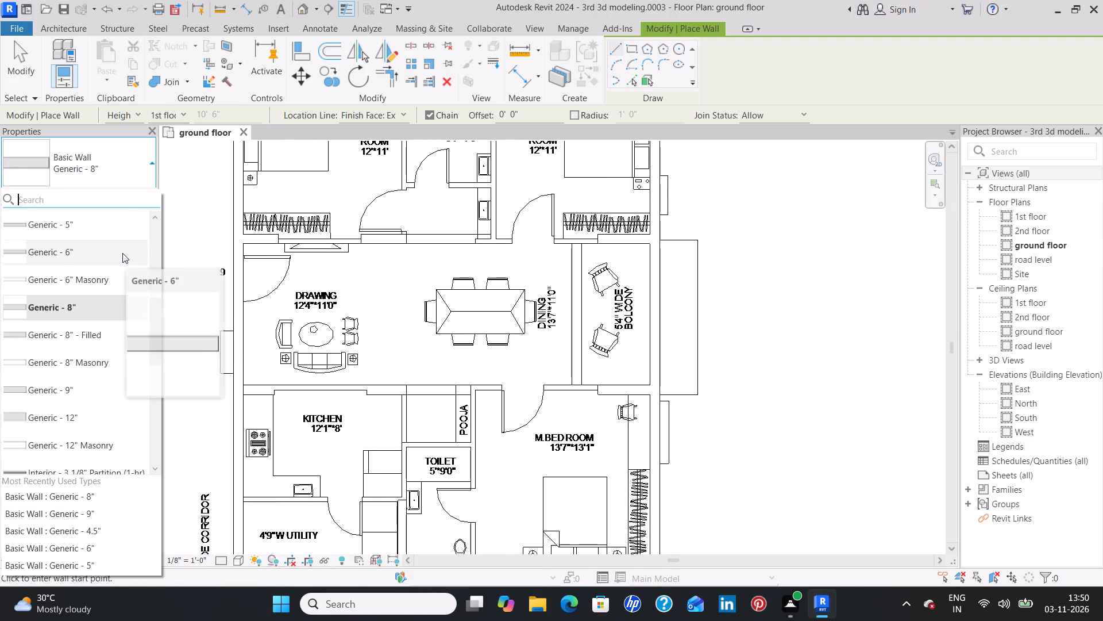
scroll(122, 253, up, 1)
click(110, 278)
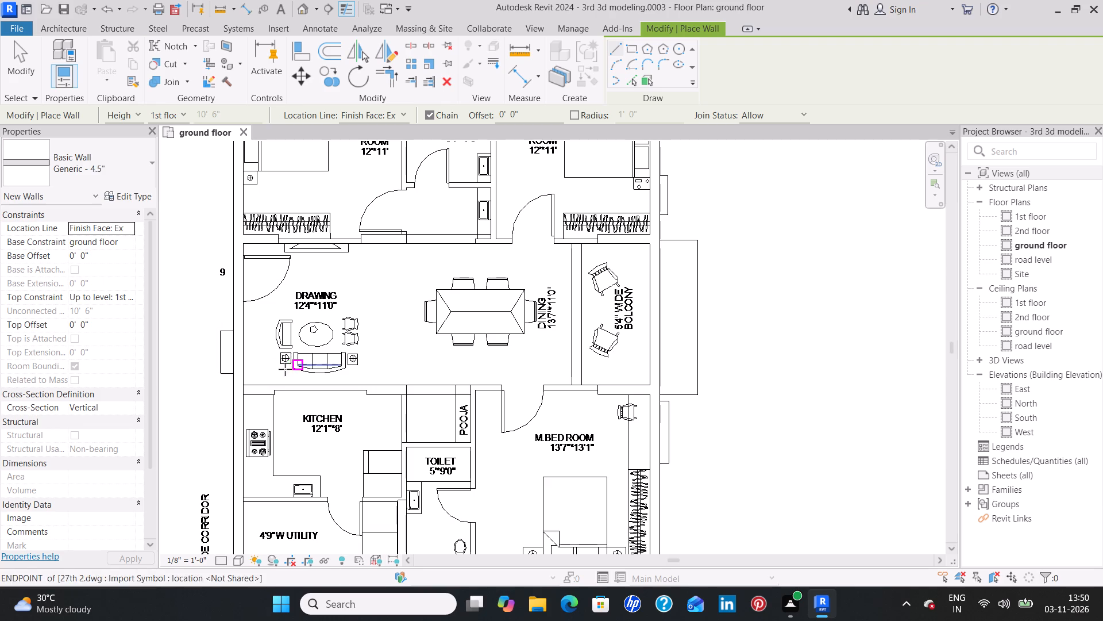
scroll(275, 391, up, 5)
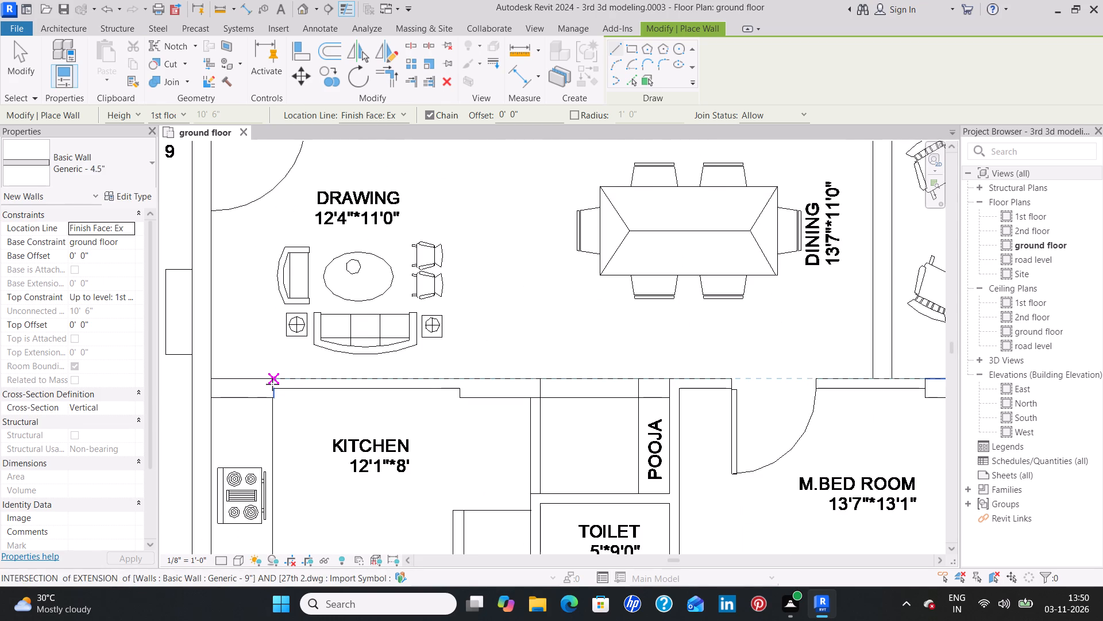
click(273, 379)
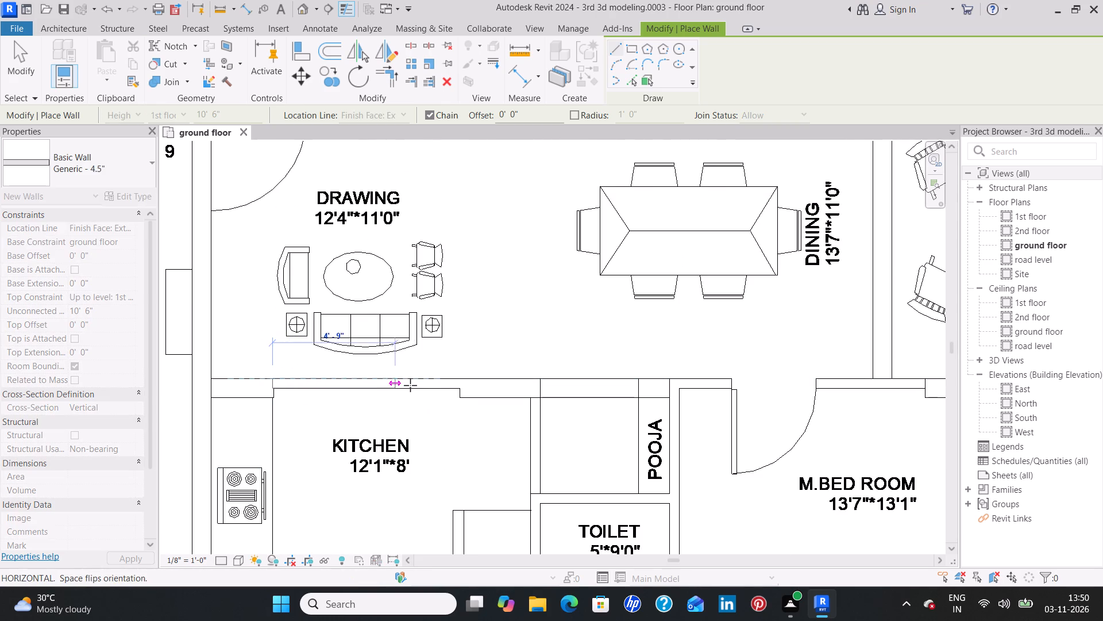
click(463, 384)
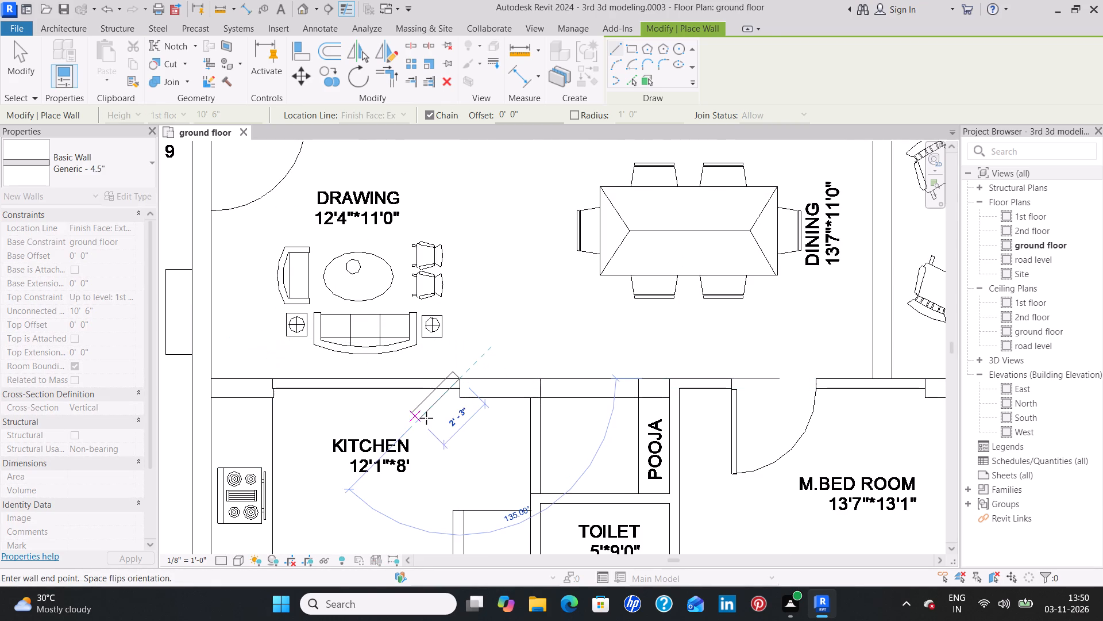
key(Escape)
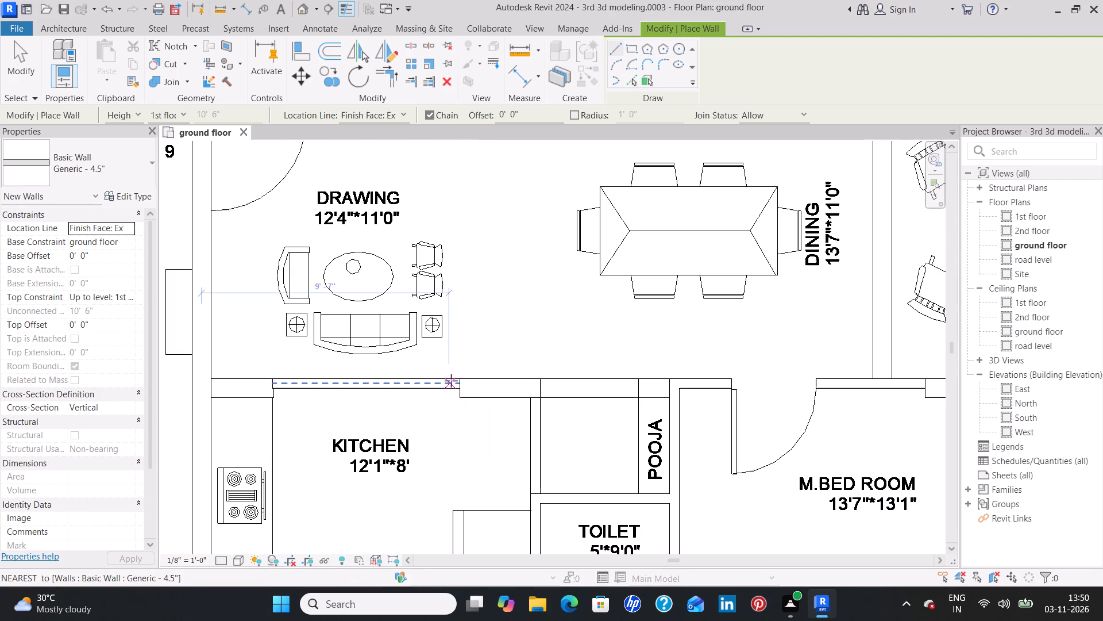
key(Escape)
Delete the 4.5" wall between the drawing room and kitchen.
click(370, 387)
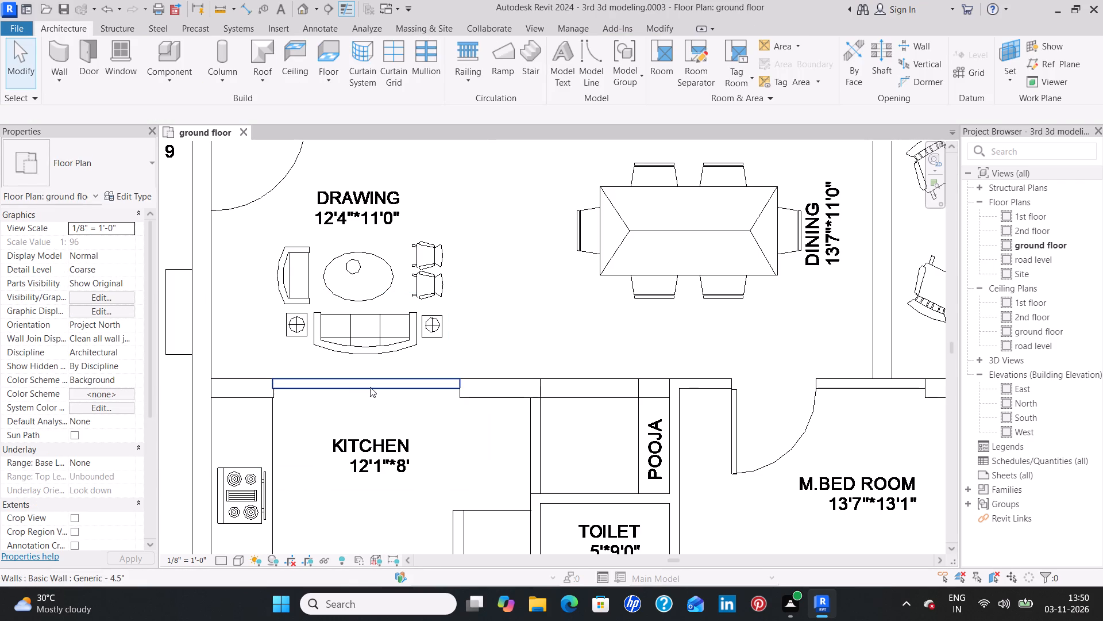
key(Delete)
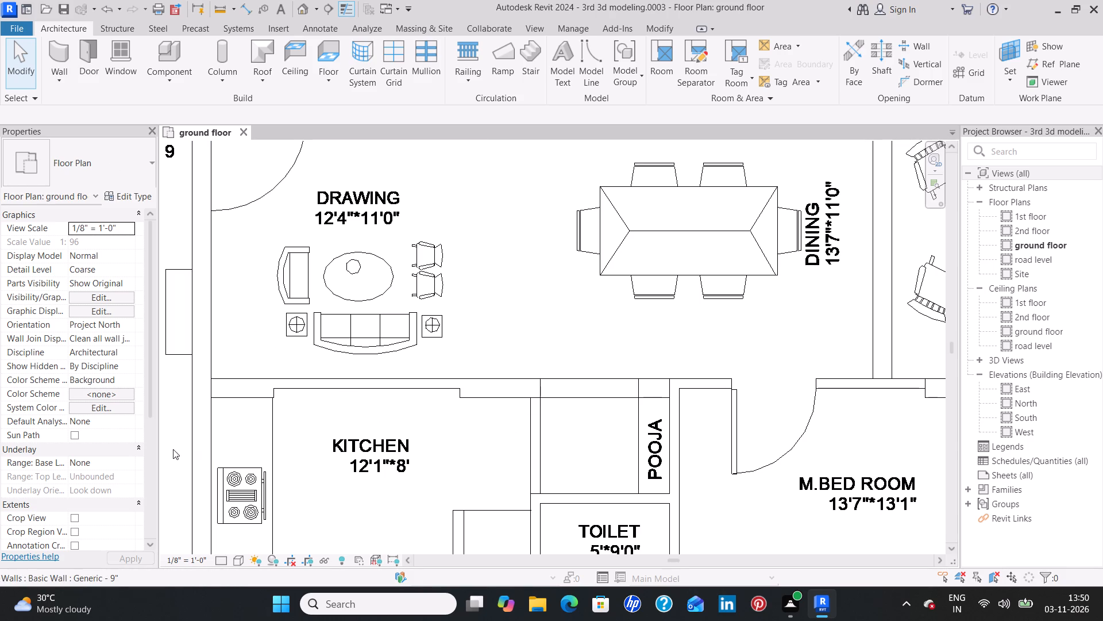
Draw a horizontal Generic - 9" wall about 2'-6" long between the drawing room and kitchen, from the corridor-side outer wall to the first jog.
click(50, 46)
click(83, 170)
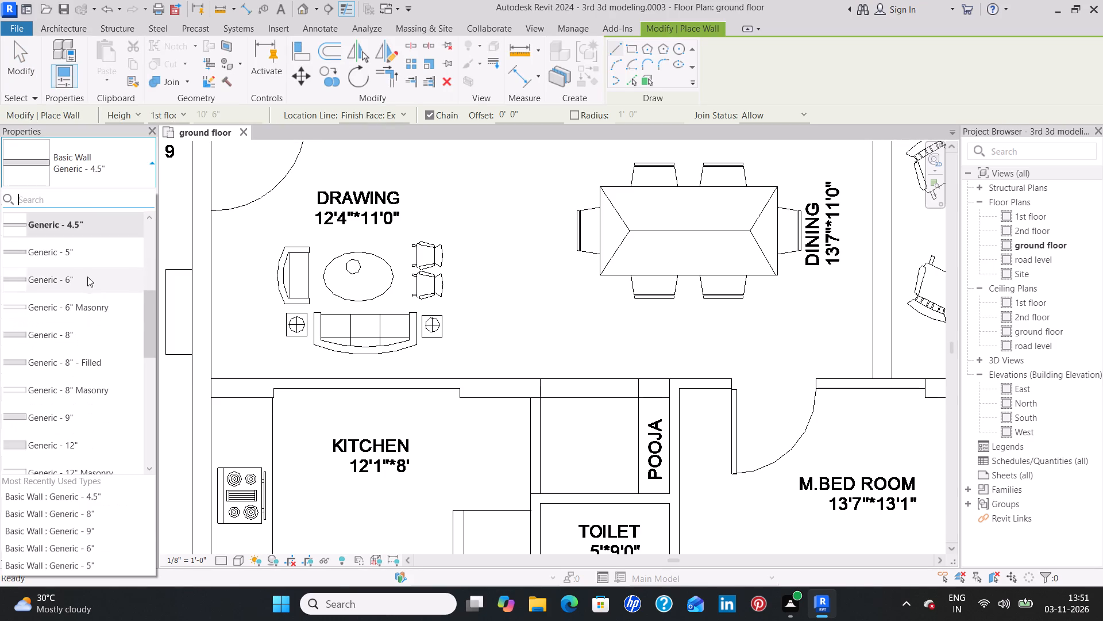
click(88, 413)
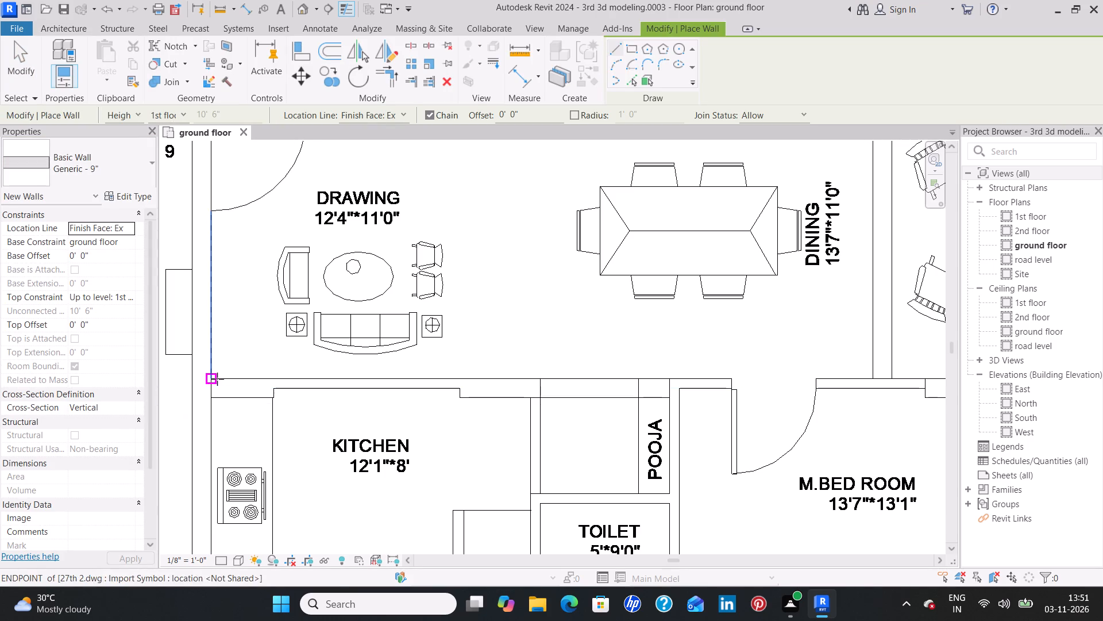
click(217, 379)
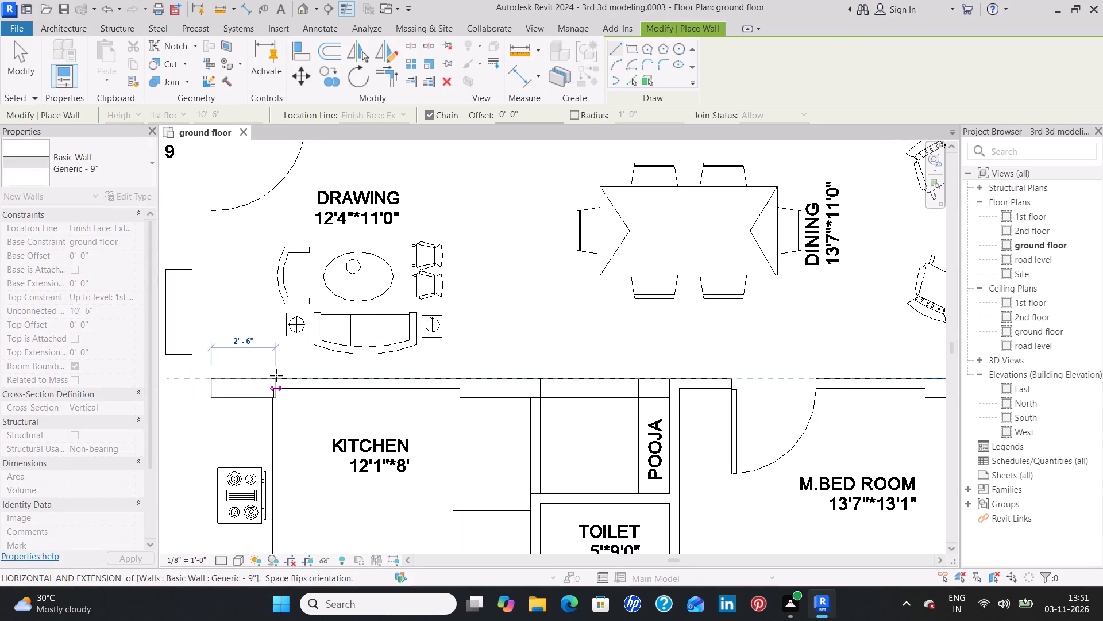
click(276, 375)
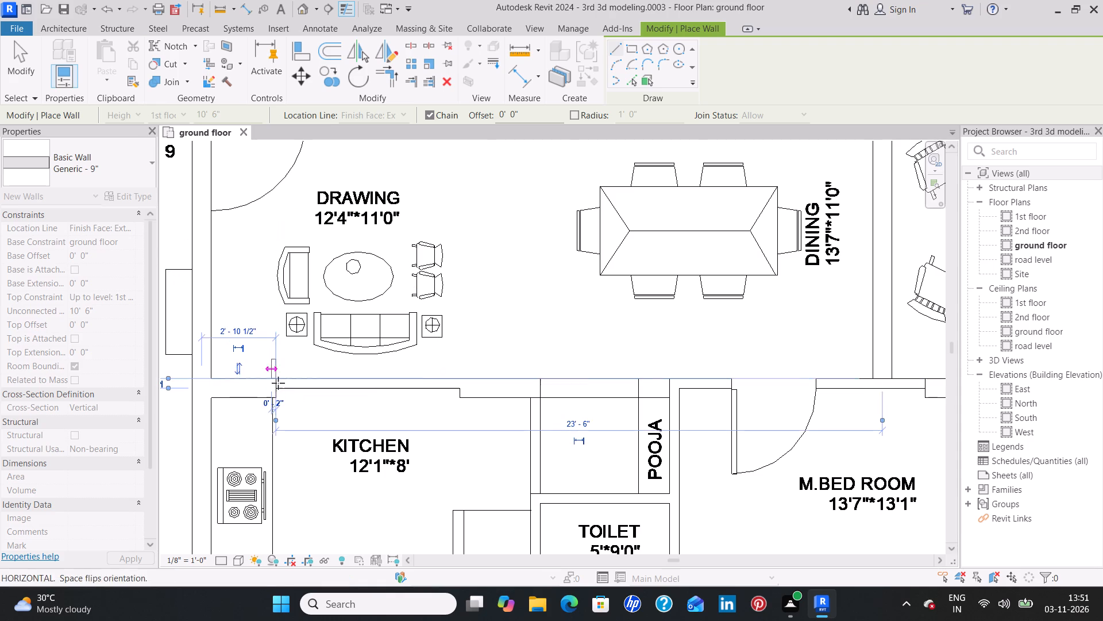
key(space)
key(Escape)
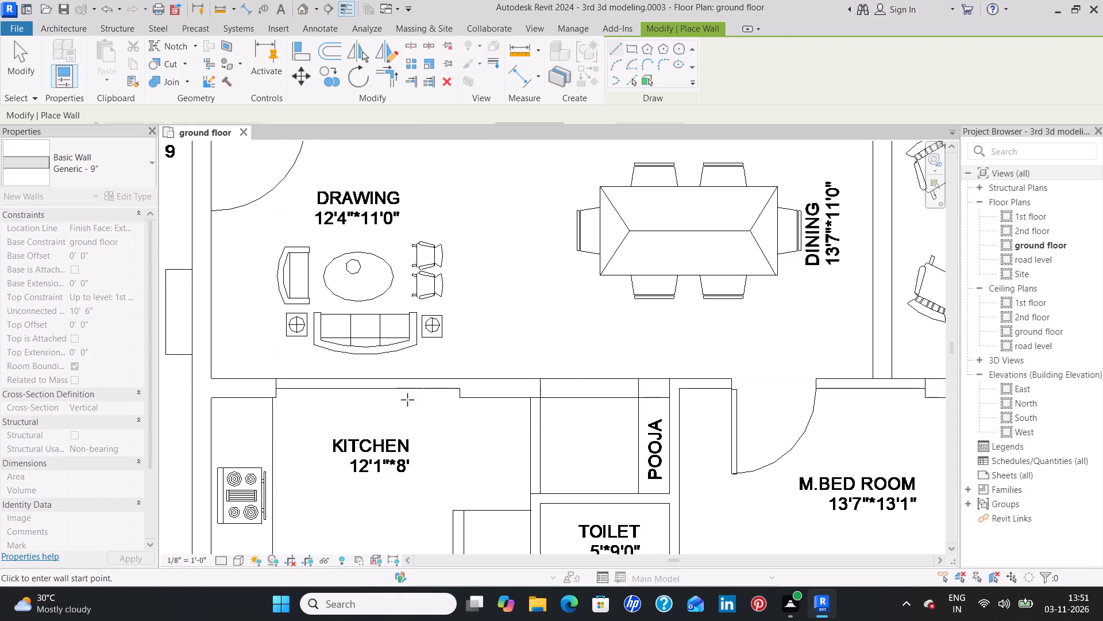
Draw a horizontal Generic - 9" wall between the drawing room and kitchen, from the second jog to the pooja-side kitchen wall.
click(460, 379)
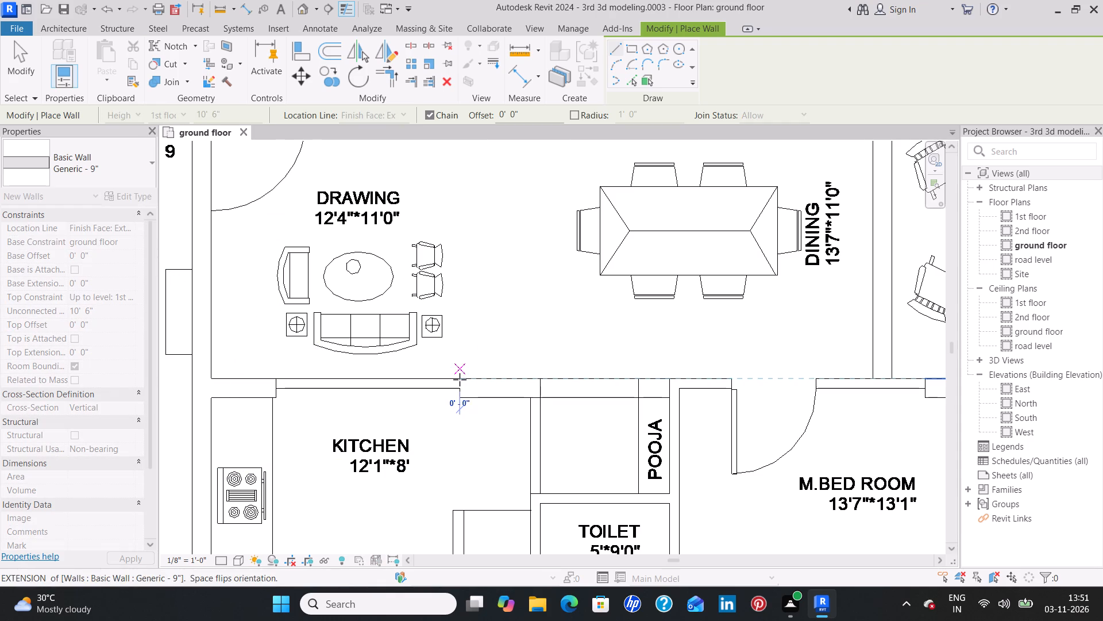
click(537, 375)
key(Escape)
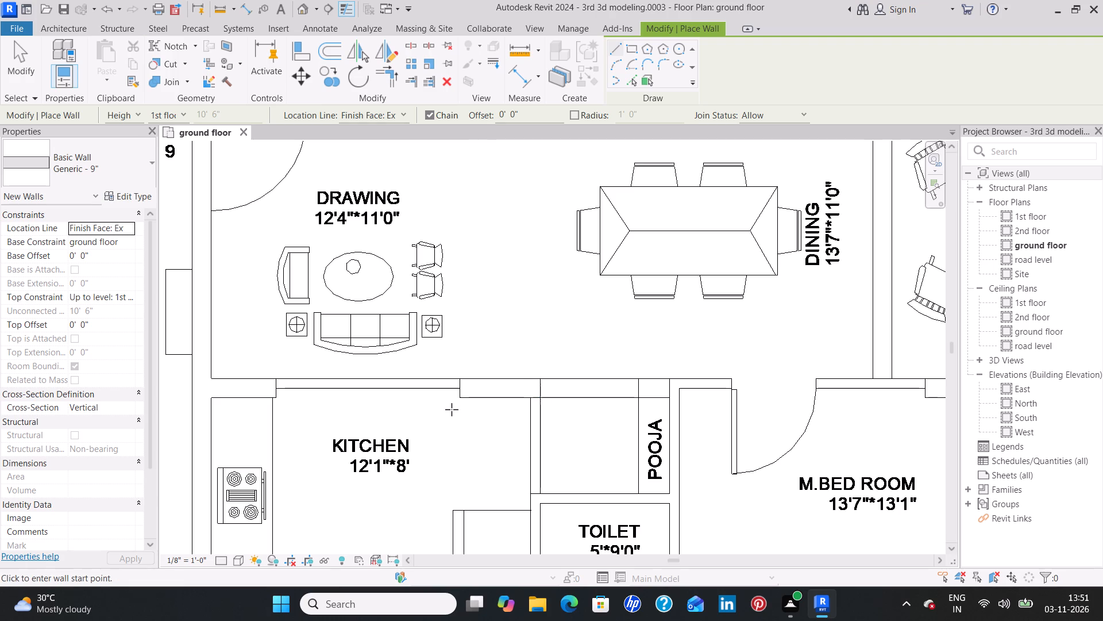
key(Escape)
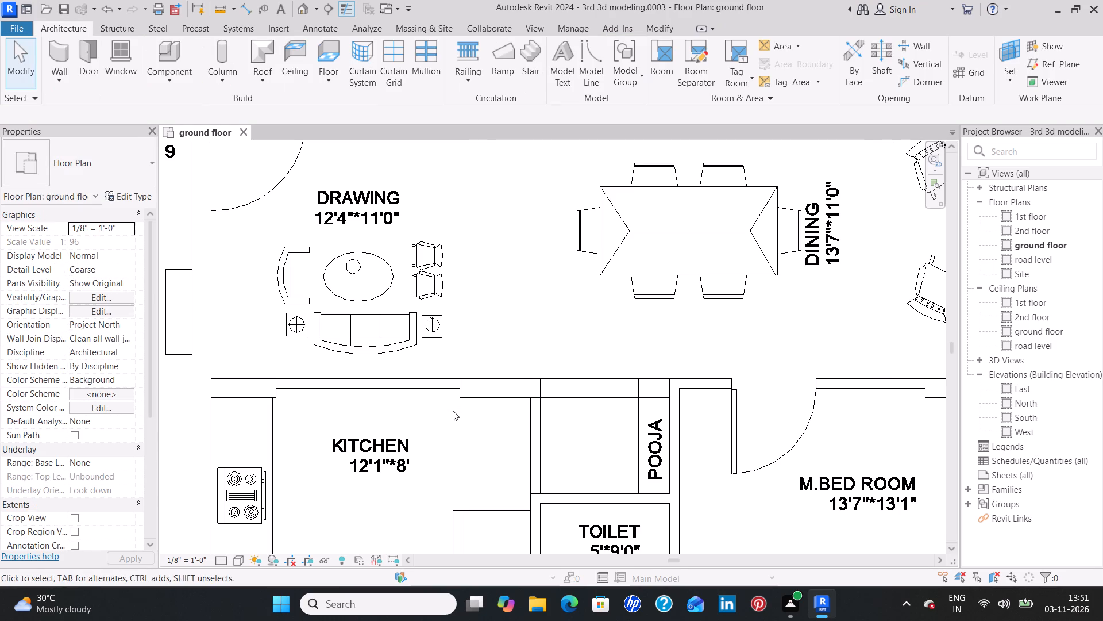
Draw a horizontal Generic - 4.5" wall about 7'-1 1/2" long between the drawing room and kitchen, joining the two 9" wall pieces.
click(64, 57)
click(114, 174)
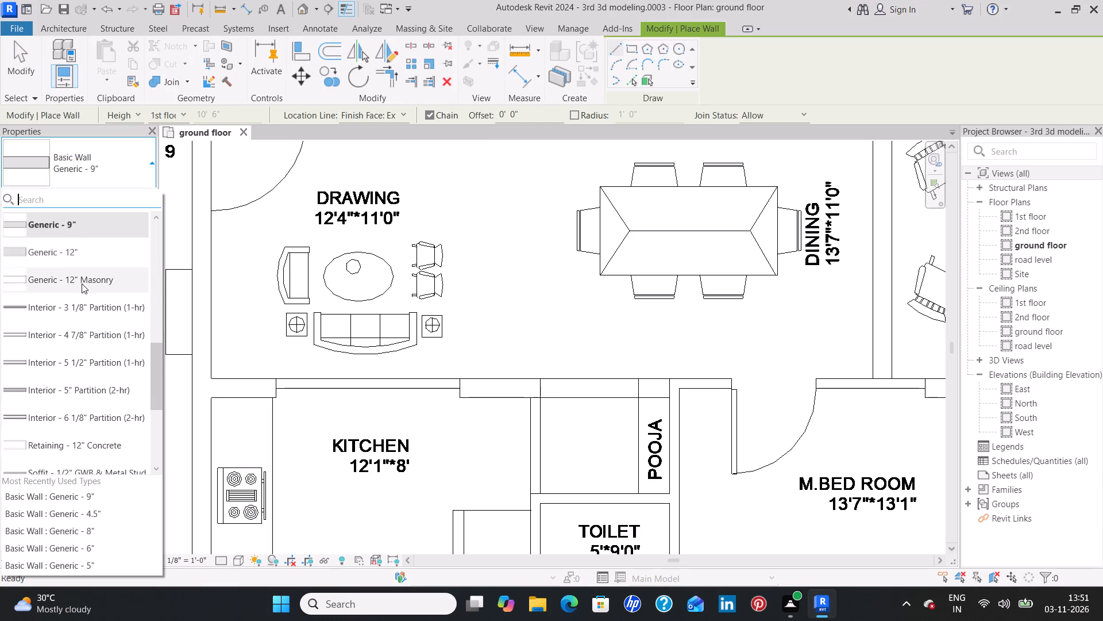
scroll(82, 283, up, 4)
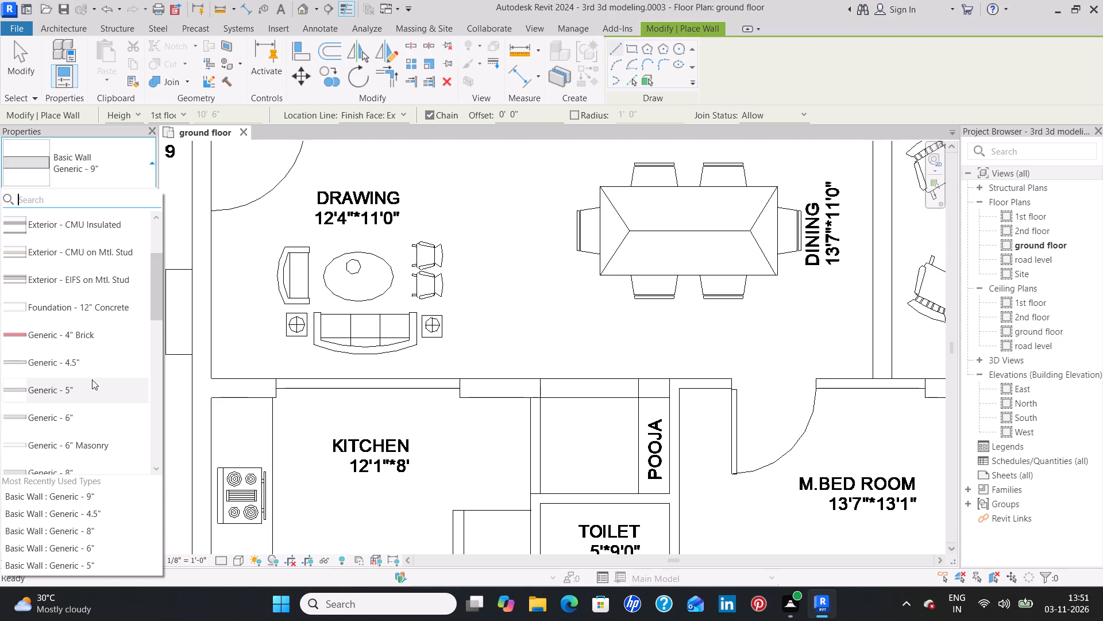
click(94, 364)
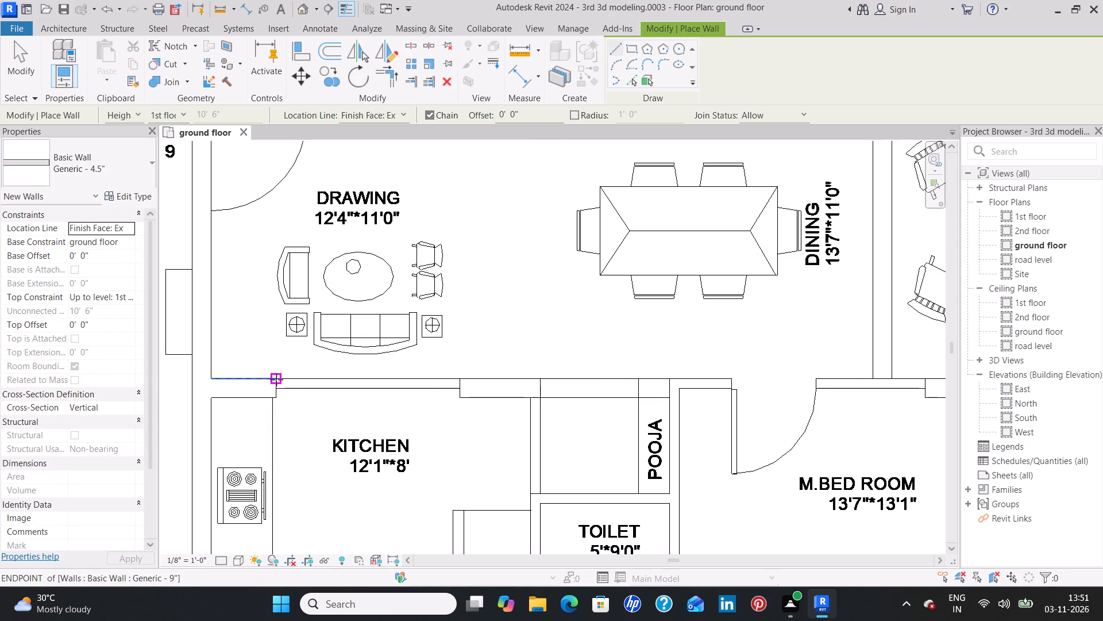
click(276, 379)
click(462, 379)
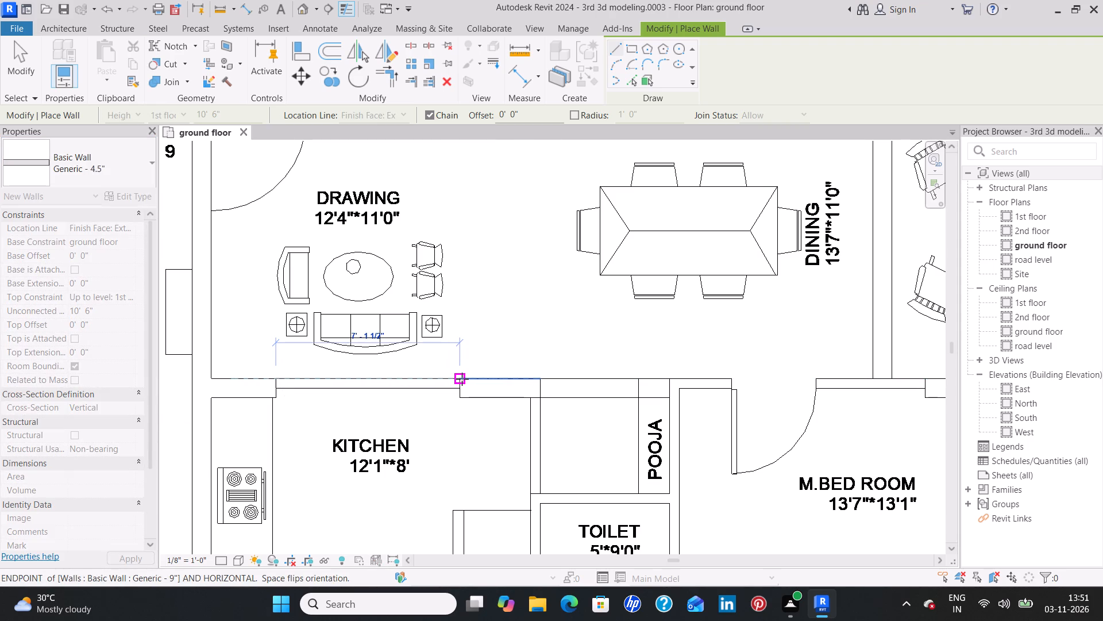
key(Escape)
Draw a vertical Generic - 4.5" wall between the kitchen and the pooja and toilet, from the 9" wall to the utility's 8" wall.
scroll(593, 424, down, 1)
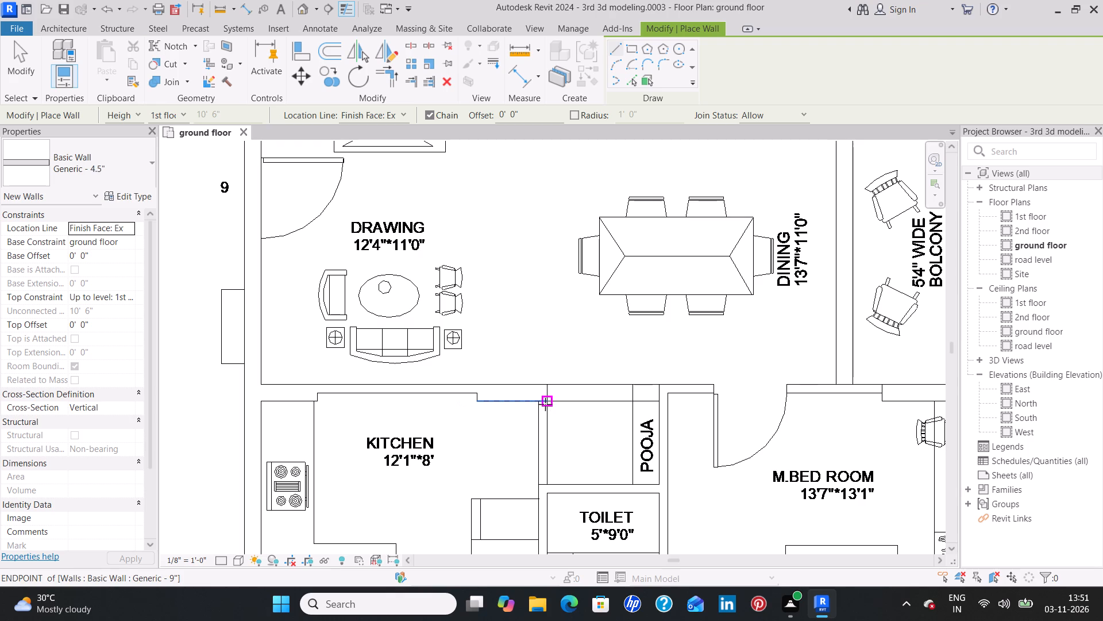
click(547, 401)
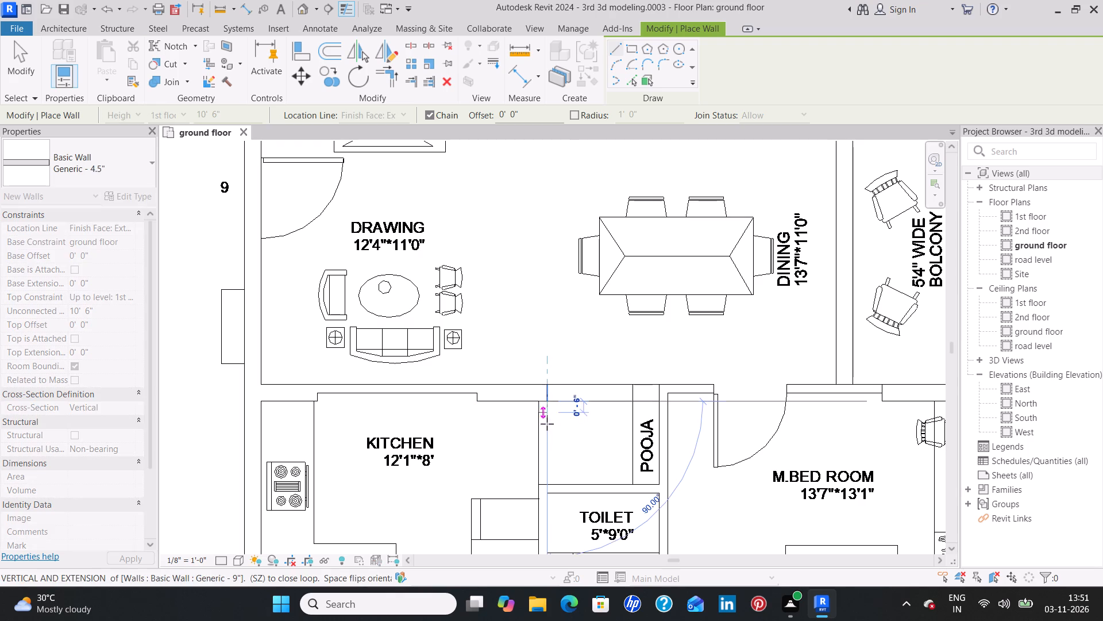
scroll(541, 492, down, 2)
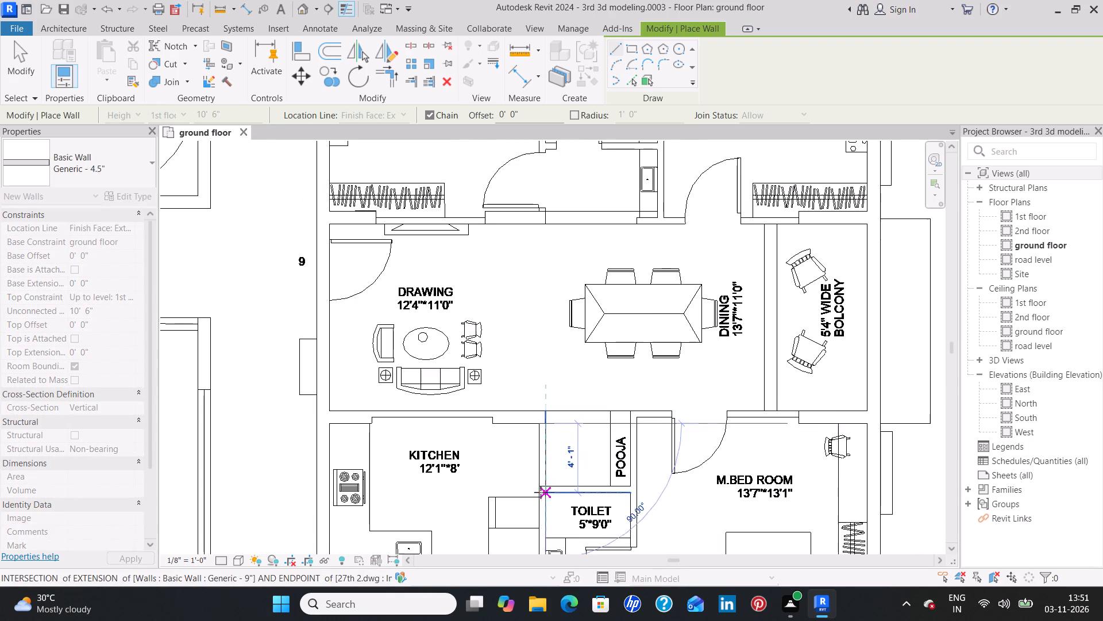
middle_drag(541, 492, 526, 347)
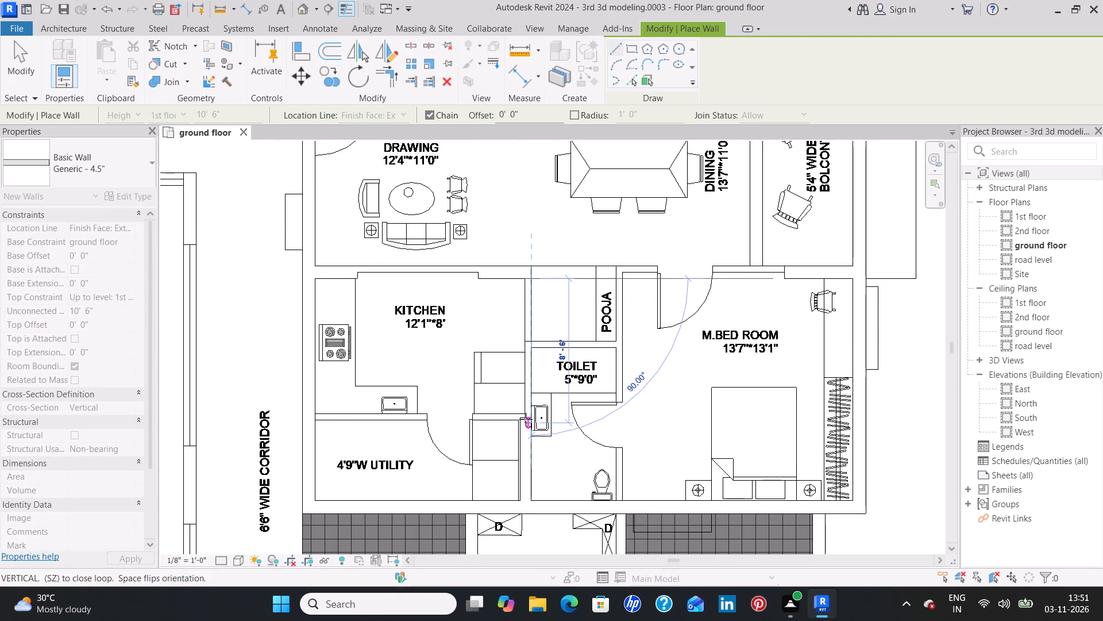
click(529, 419)
key(Escape)
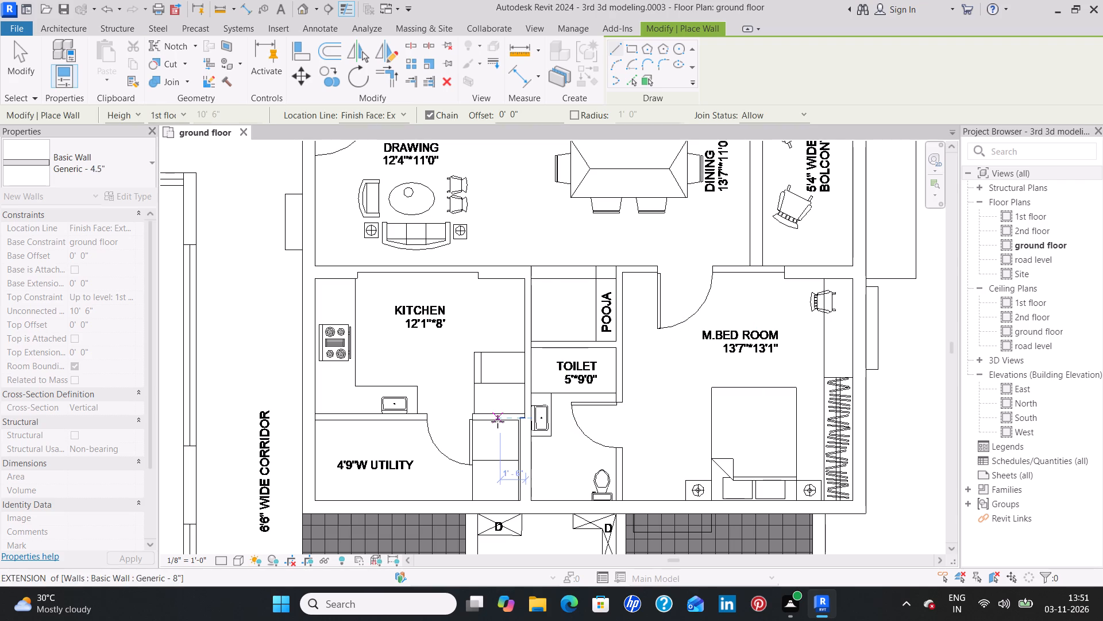
Draw a horizontal Generic - 4.5" wall between the kitchen and utility, from the corridor-side outer wall to the toilet-side wall.
scroll(472, 413, up, 4)
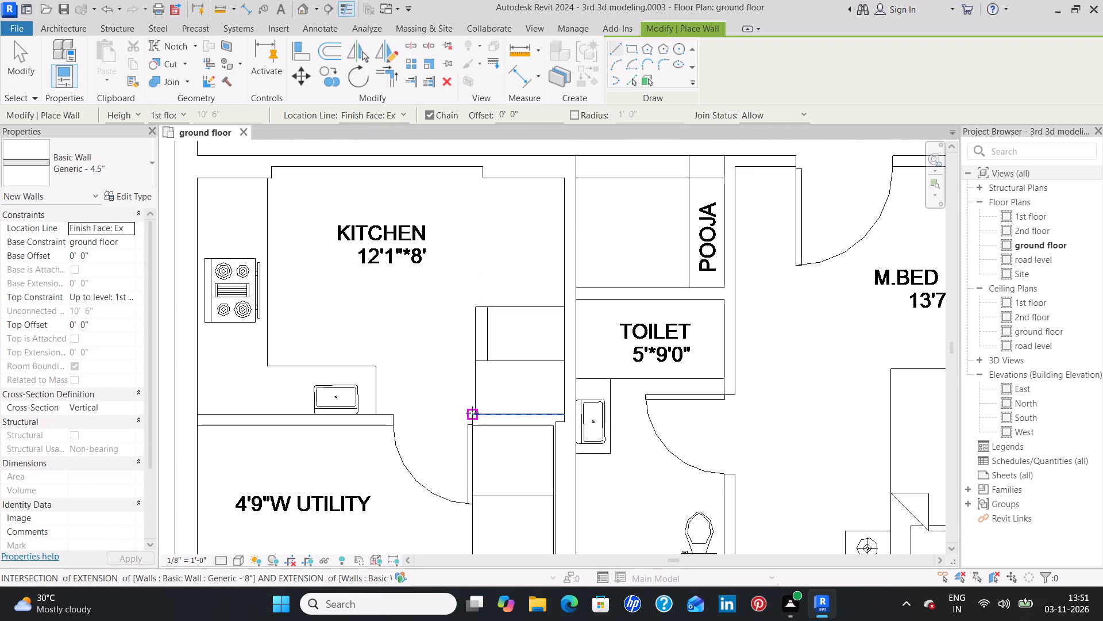
click(196, 412)
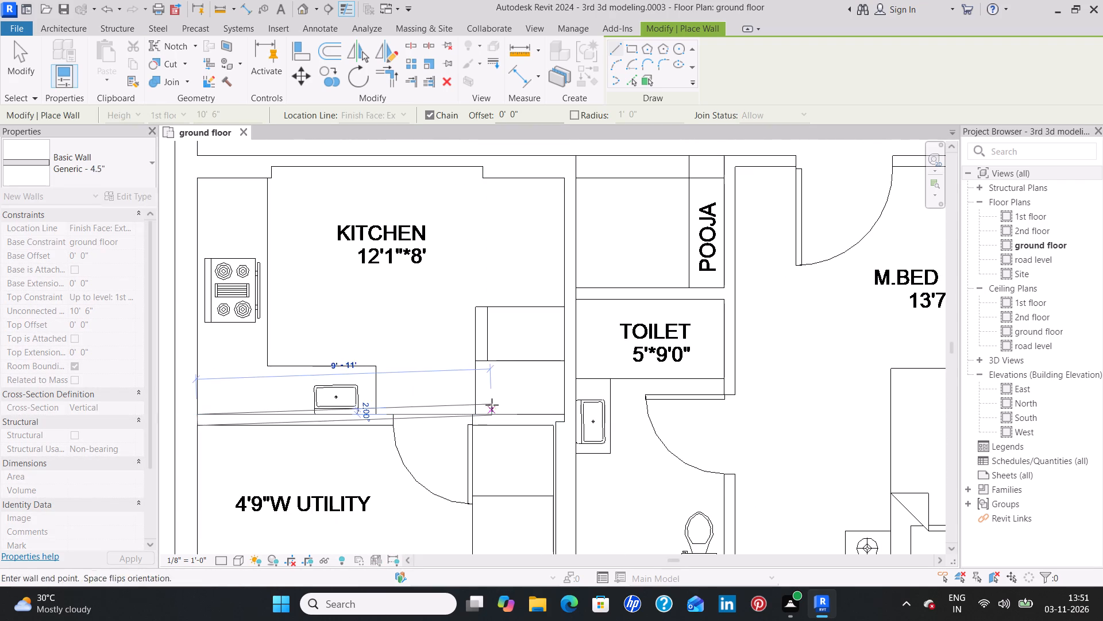
click(561, 413)
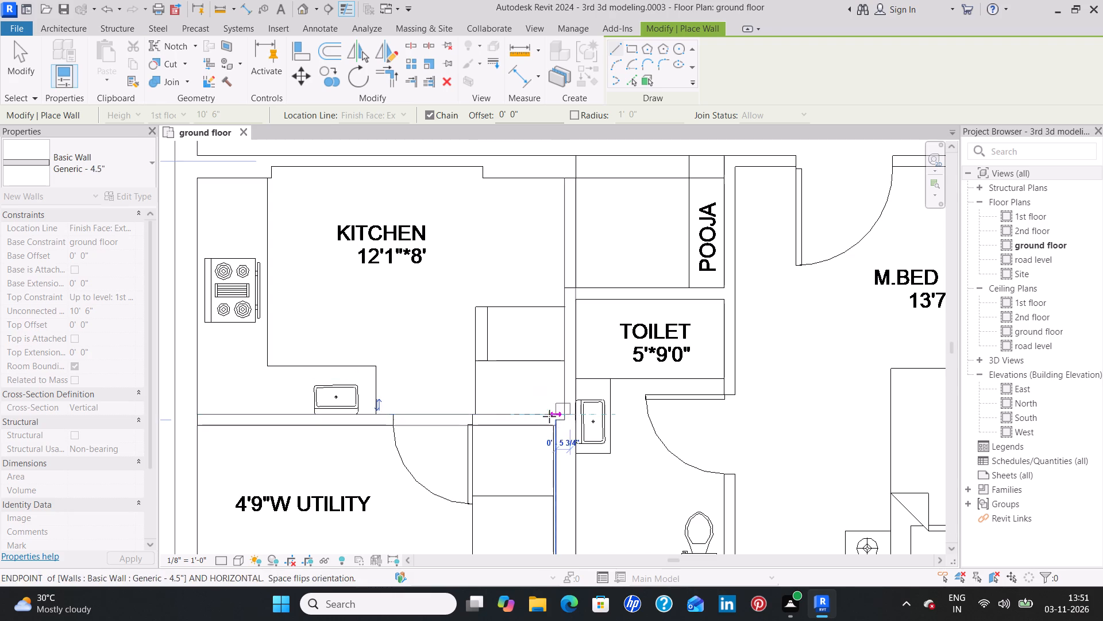
key(Escape)
Draw a horizontal Generic - 4.5" wall about 5' long between the pooja space and the 5'*9'0" toilet.
scroll(539, 420, down, 3)
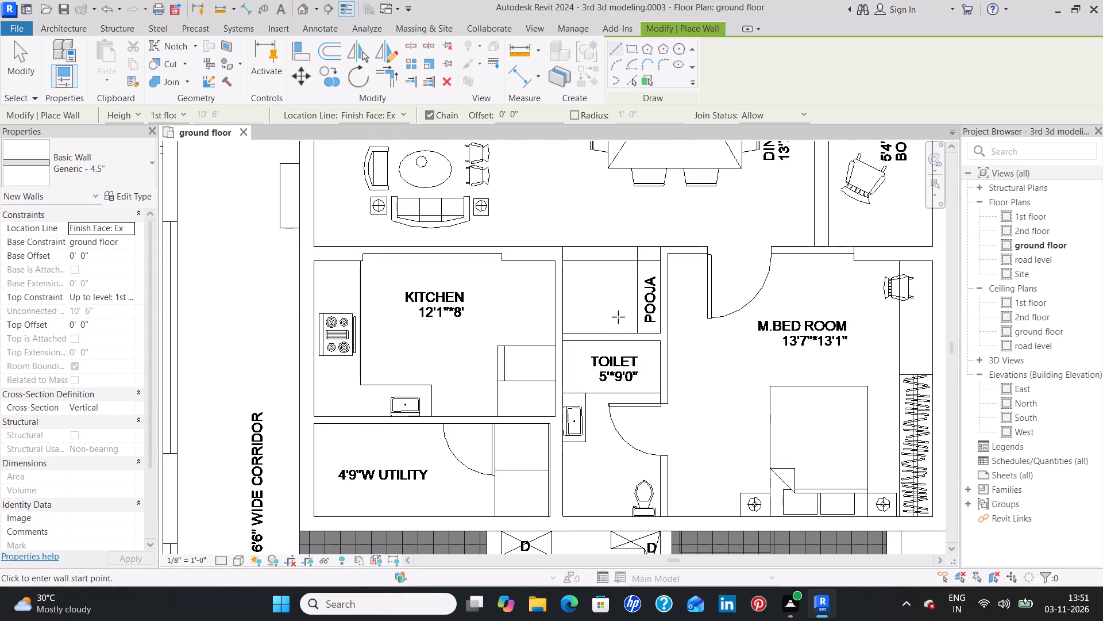
middle_drag(618, 317, 514, 362)
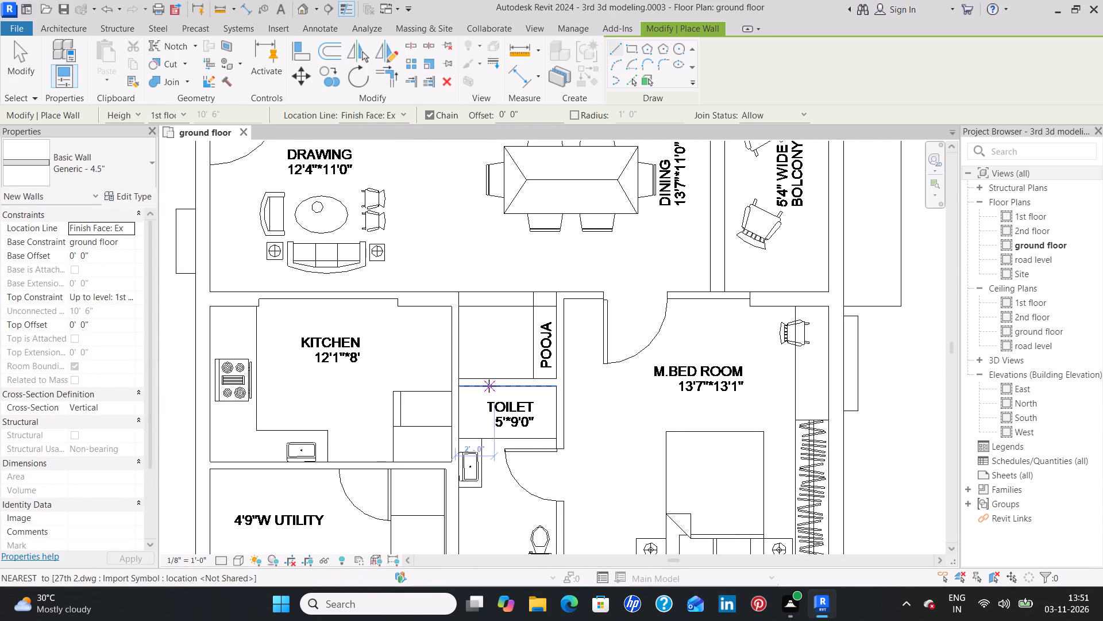
scroll(458, 377, up, 3)
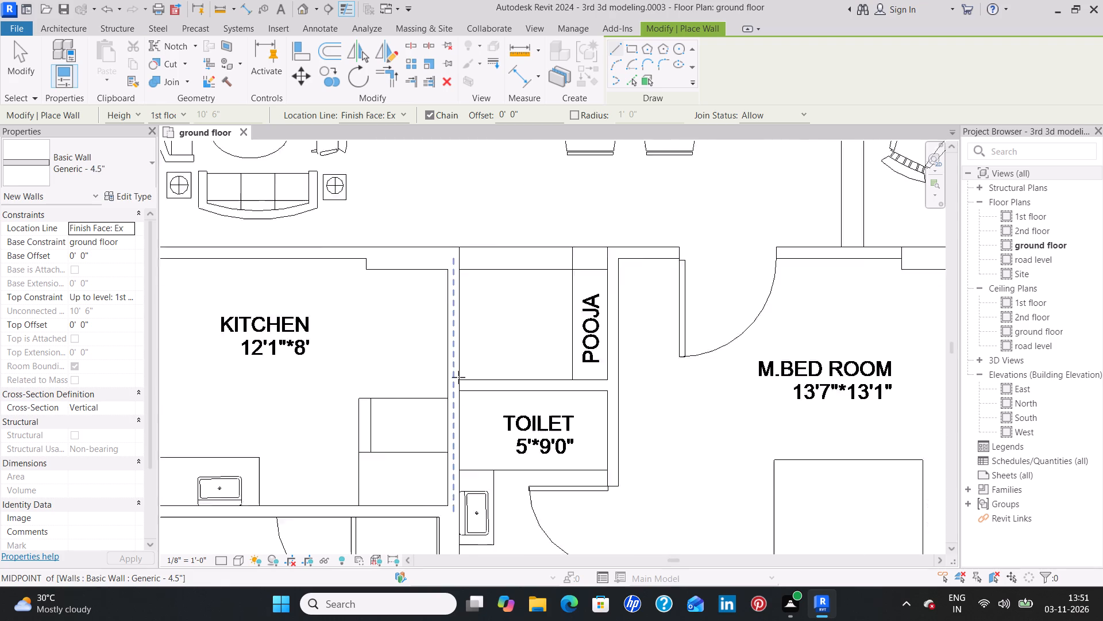
scroll(458, 377, up, 1)
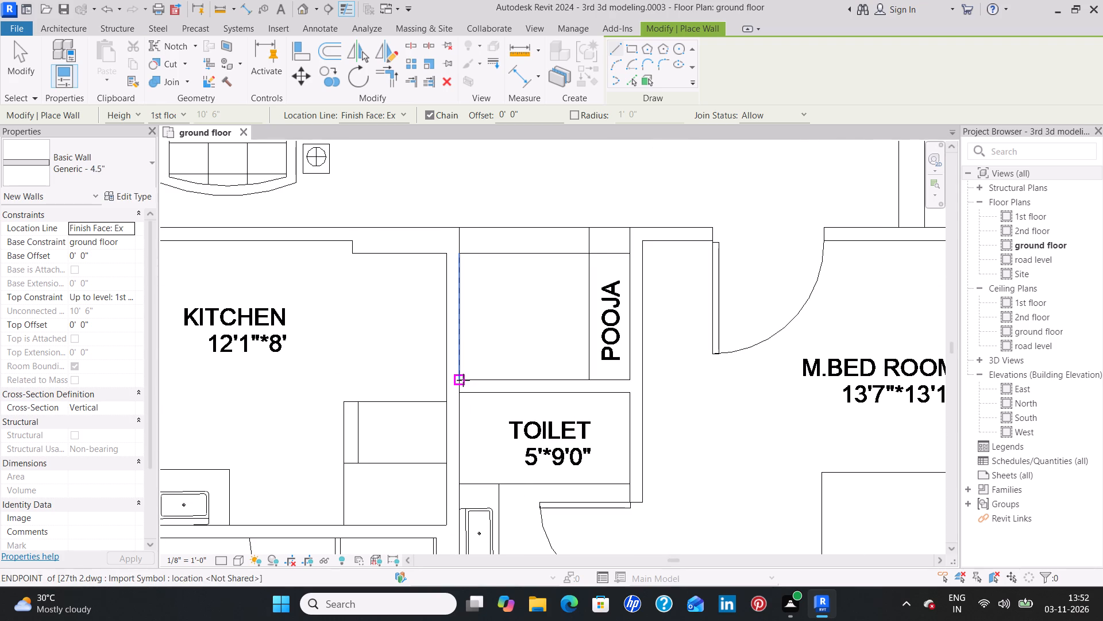
click(463, 380)
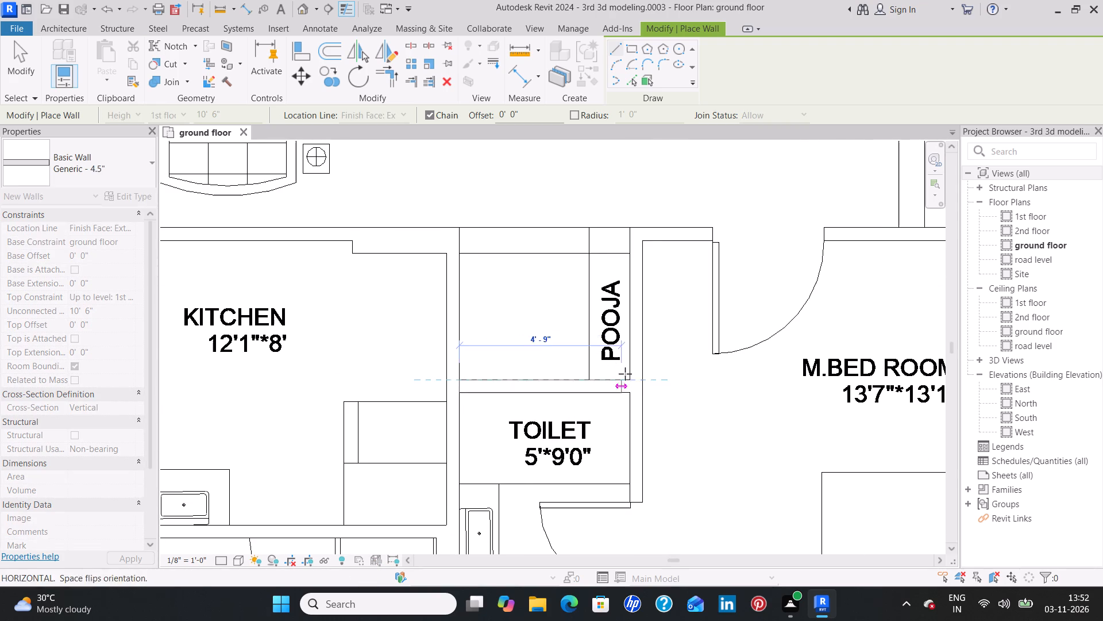
click(629, 377)
key(Escape)
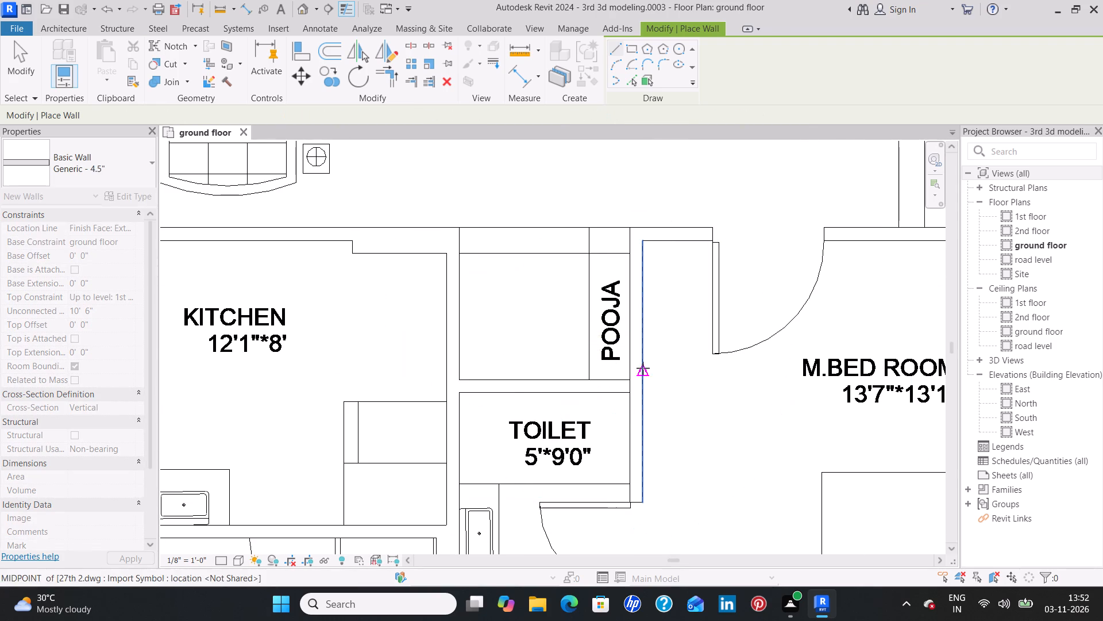
Draw a vertical Generic - 4.5" wall about 13'-10" long between the pooja/toilet and master bedroom, flipped to match the CAD, ending at the service-slab-side outer wall.
click(630, 231)
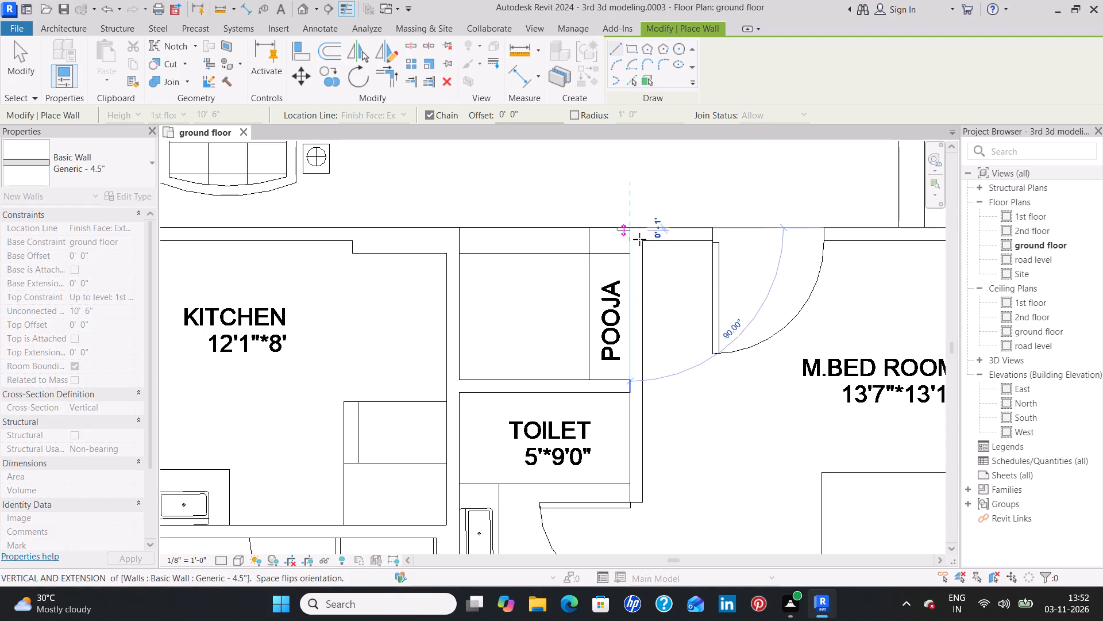
key(space)
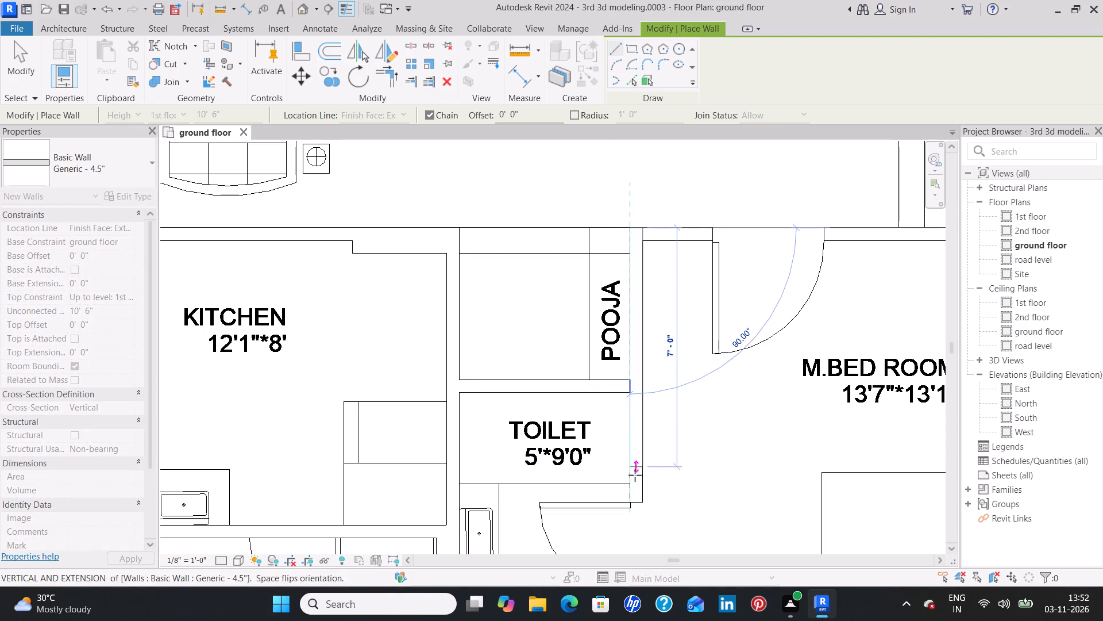
scroll(639, 503, down, 3)
middle_drag(639, 503, 638, 438)
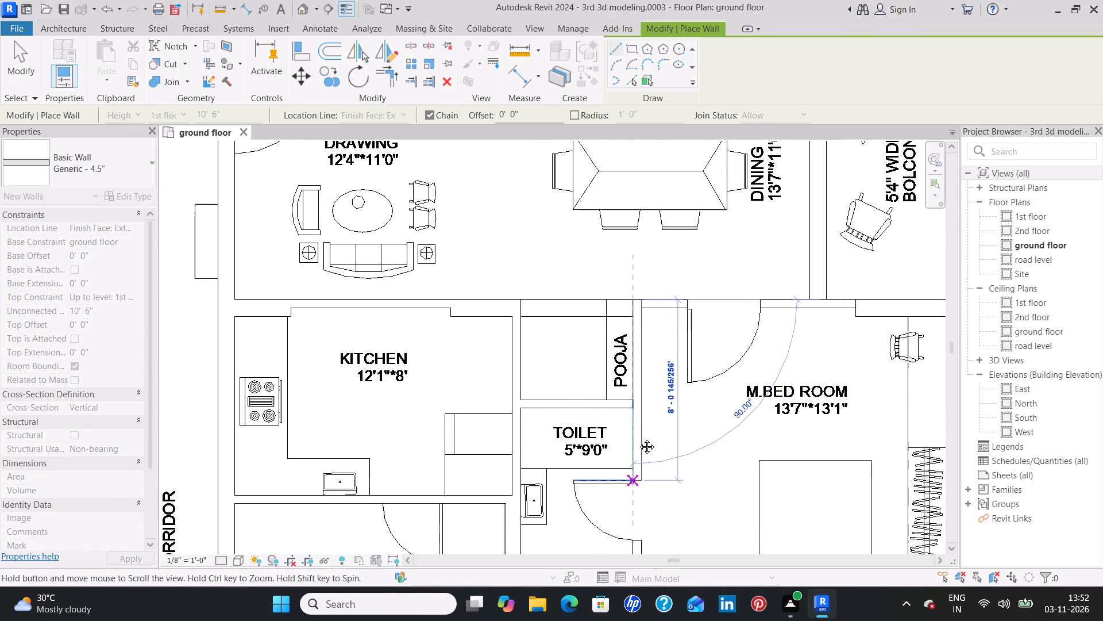
middle_drag(638, 438, 638, 364)
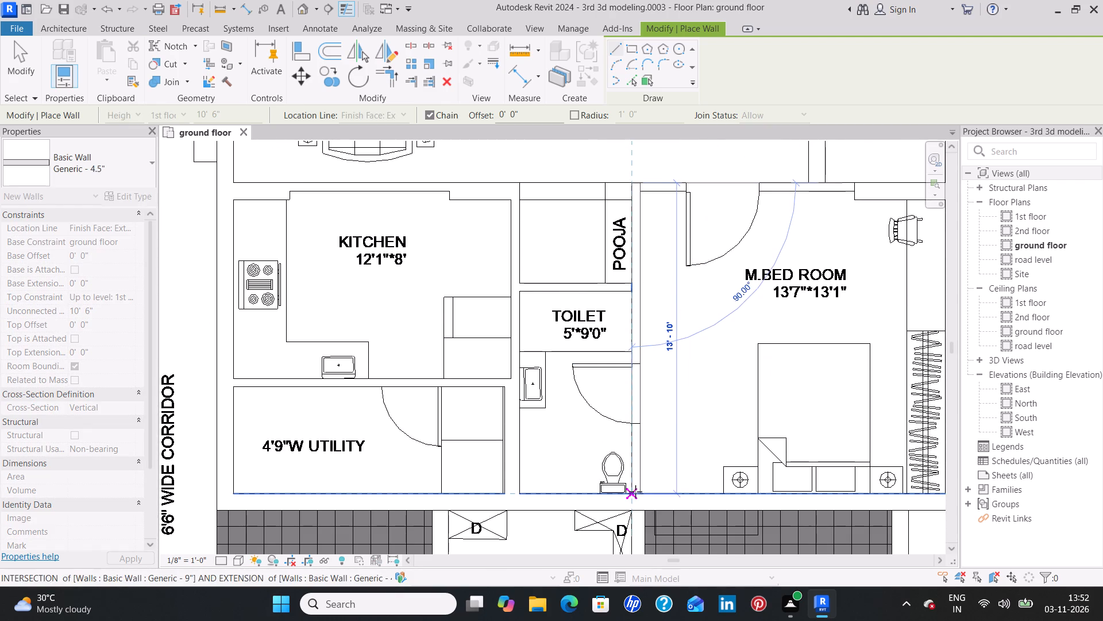
click(635, 492)
key(Escape)
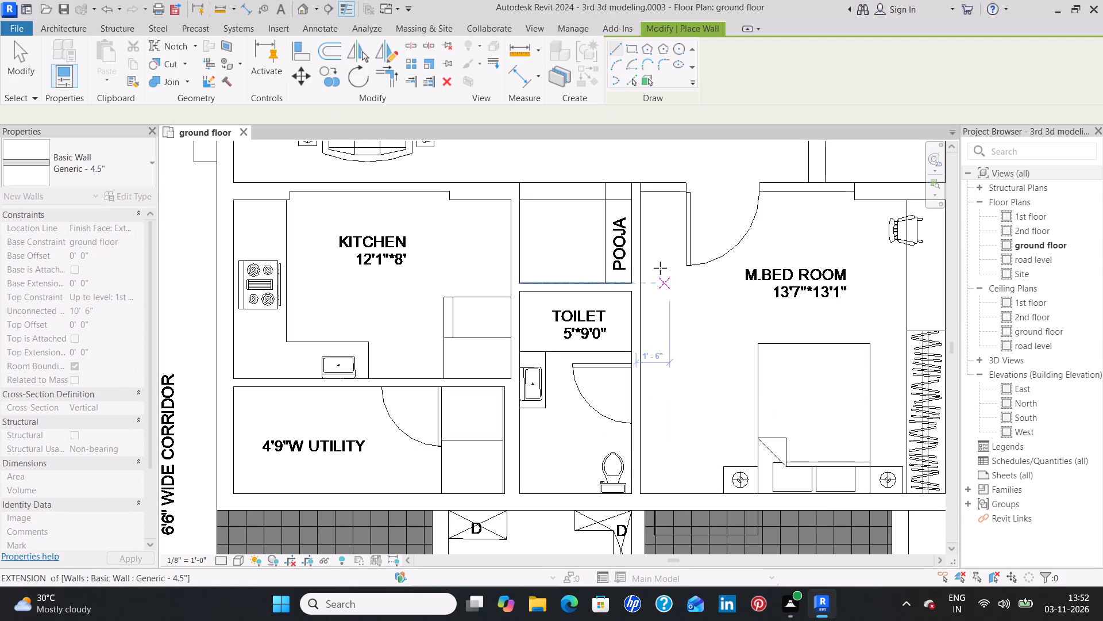
Draw a horizontal Generic - 4.5" wall between the dining area and master bedroom, from the pooja-side wall across the door opening to the balcony-side jog.
middle_drag(660, 200, 559, 453)
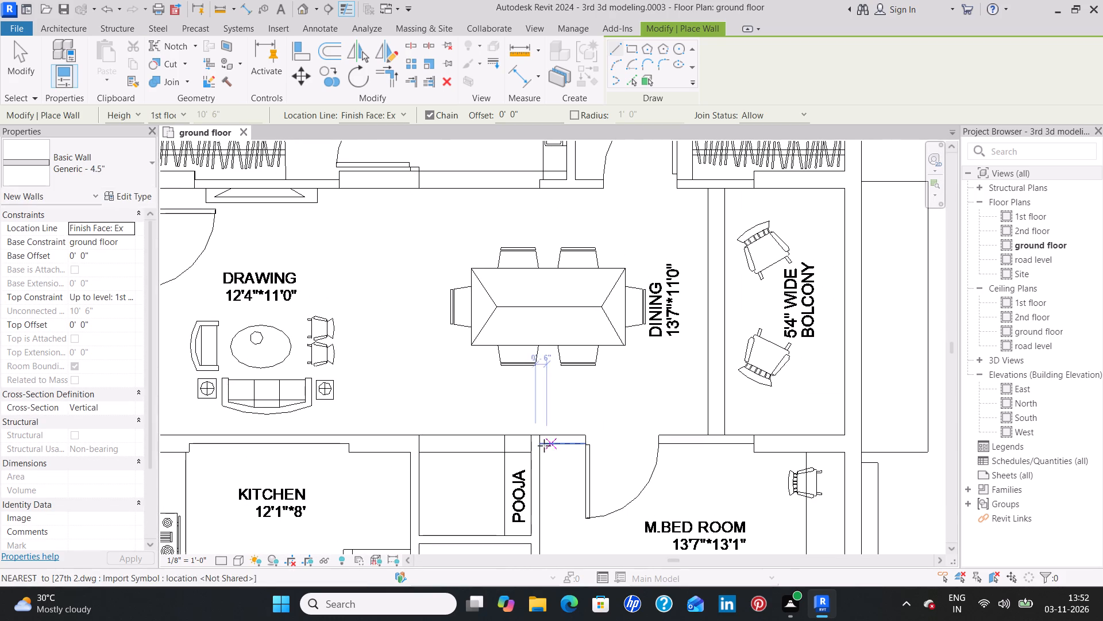
click(539, 435)
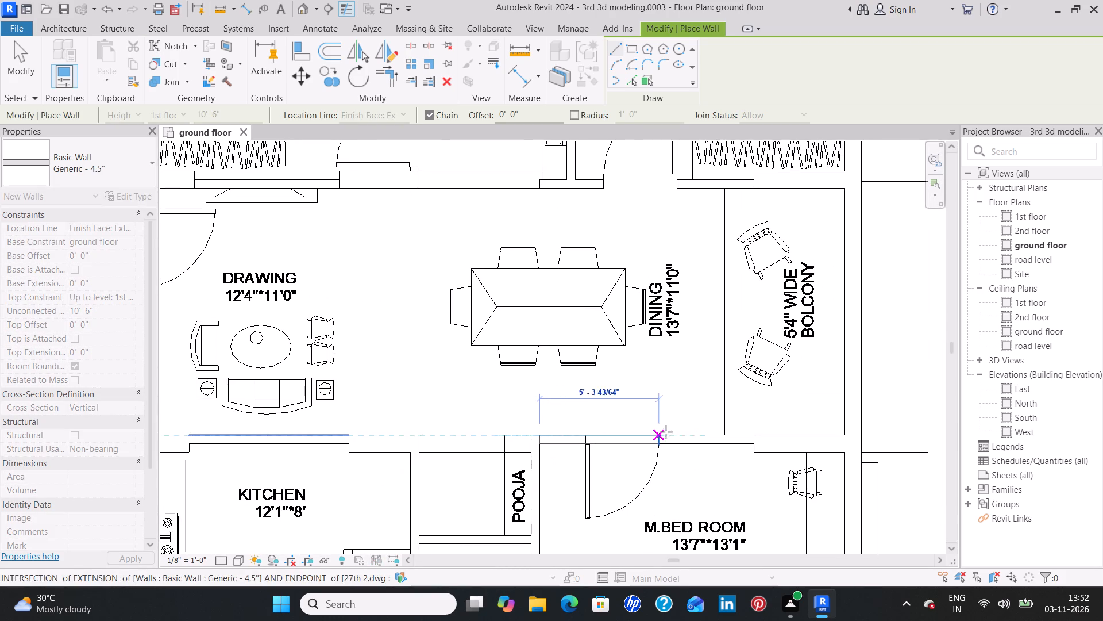
click(752, 432)
key(Escape)
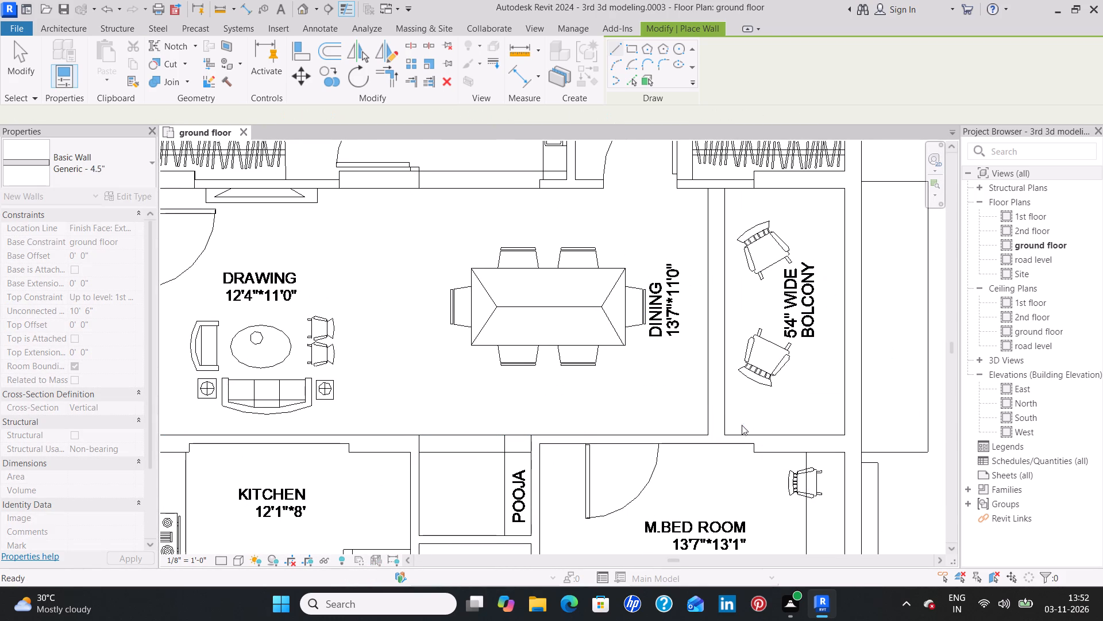
Draw a horizontal Generic - 4.5" wall between the drawing room and corridor-side 12'*11' bedroom, from the wardrobe-side jog to the bedroom-door jog.
scroll(766, 381, down, 2)
middle_drag(722, 508, 707, 460)
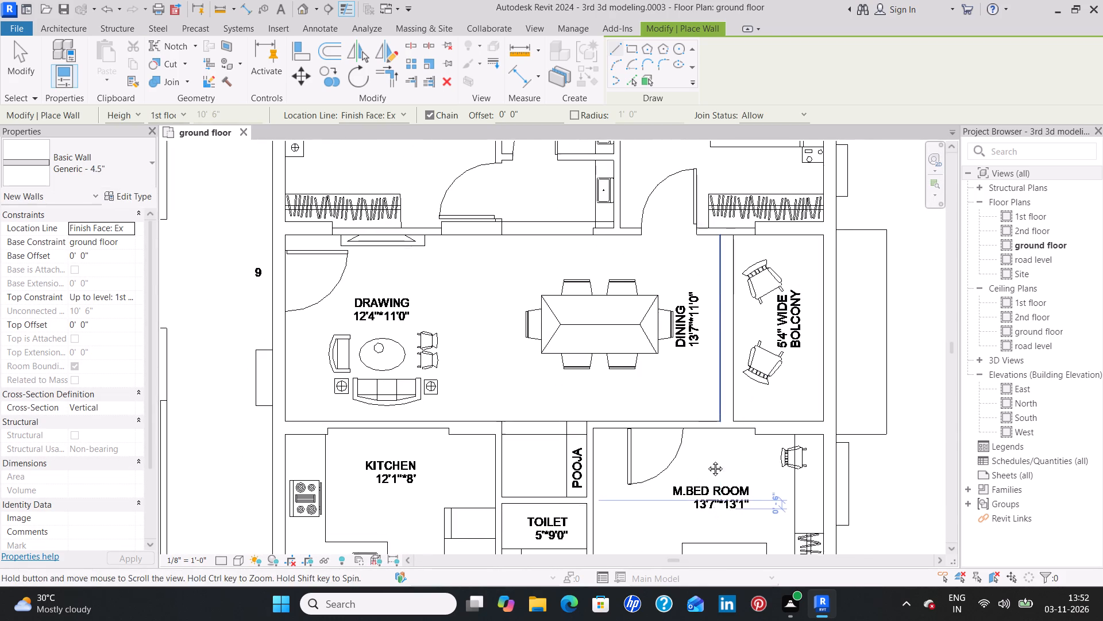
middle_drag(707, 460, 689, 392)
middle_drag(650, 446, 650, 339)
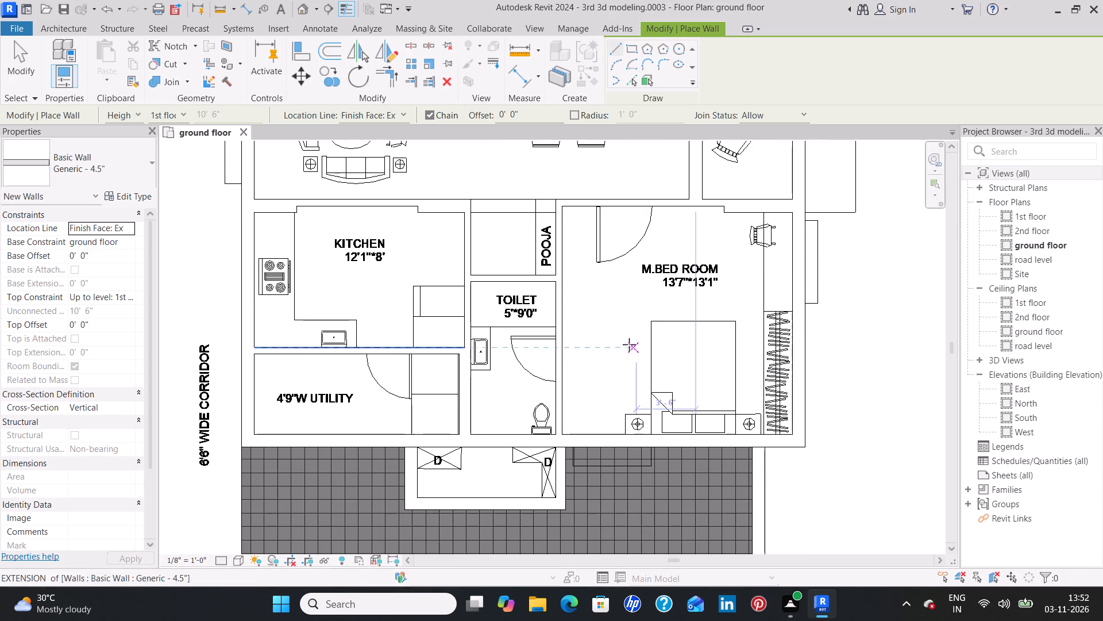
middle_drag(623, 342, 607, 490)
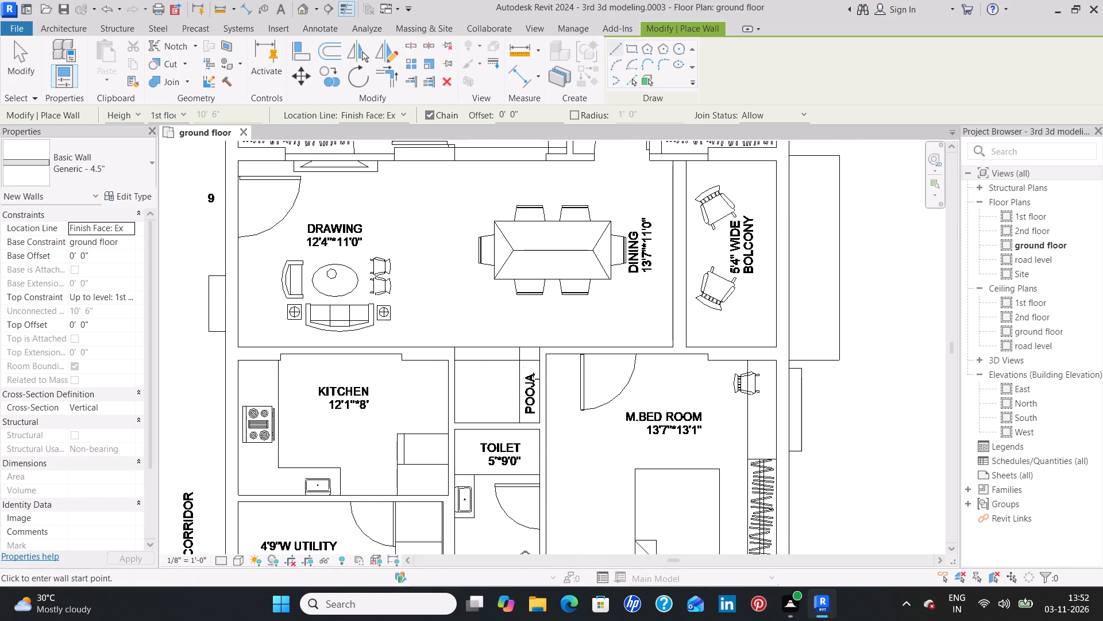
middle_drag(539, 304, 539, 443)
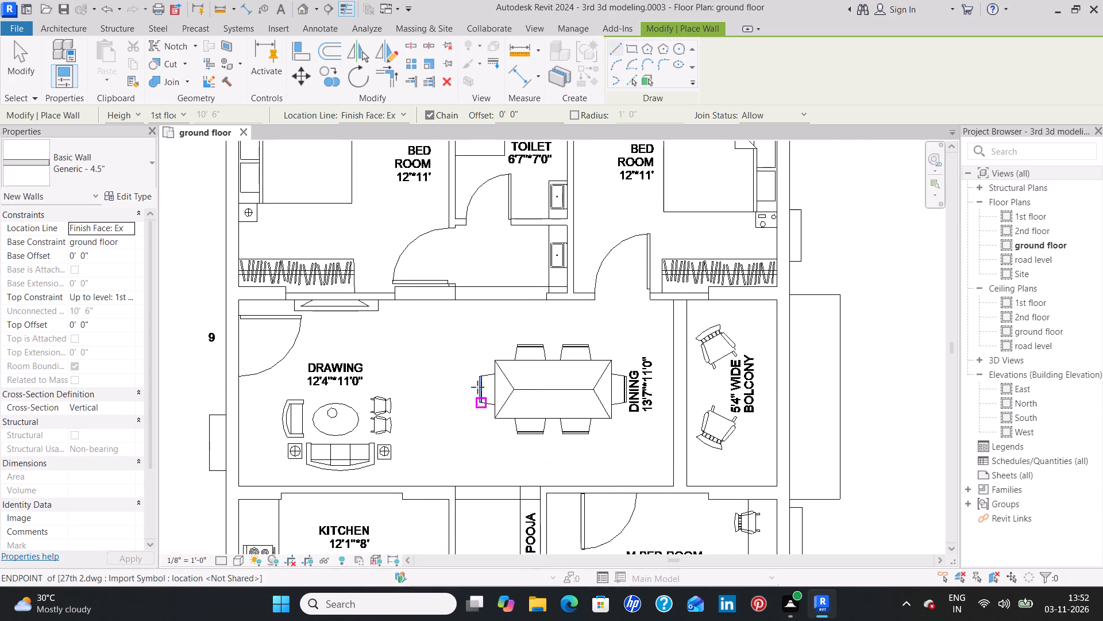
middle_drag(362, 325, 368, 390)
scroll(307, 350, up, 2)
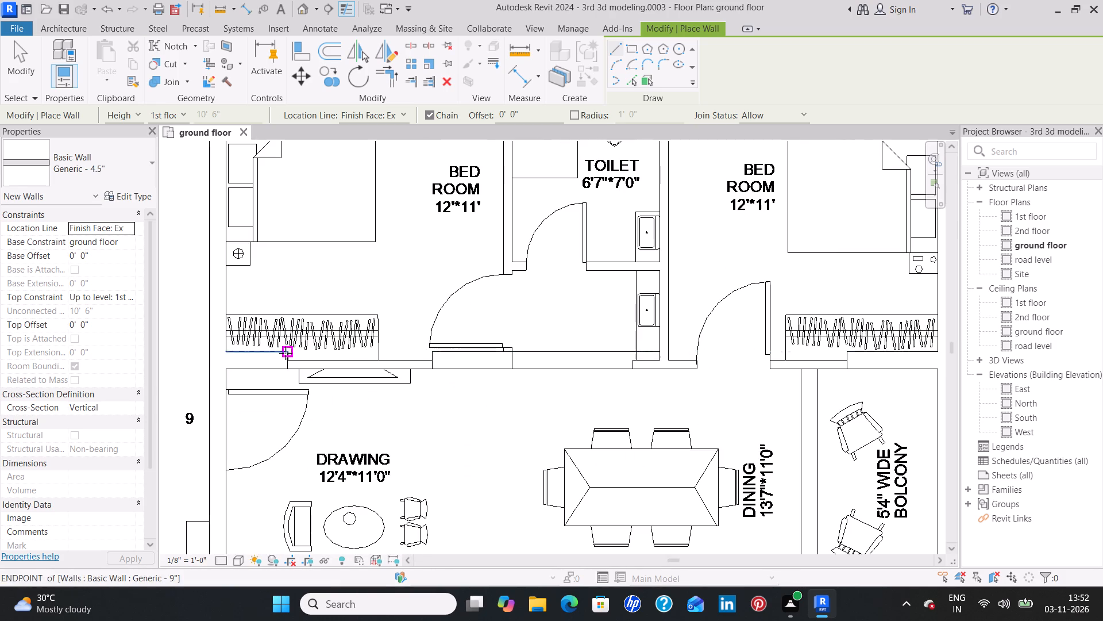
click(287, 358)
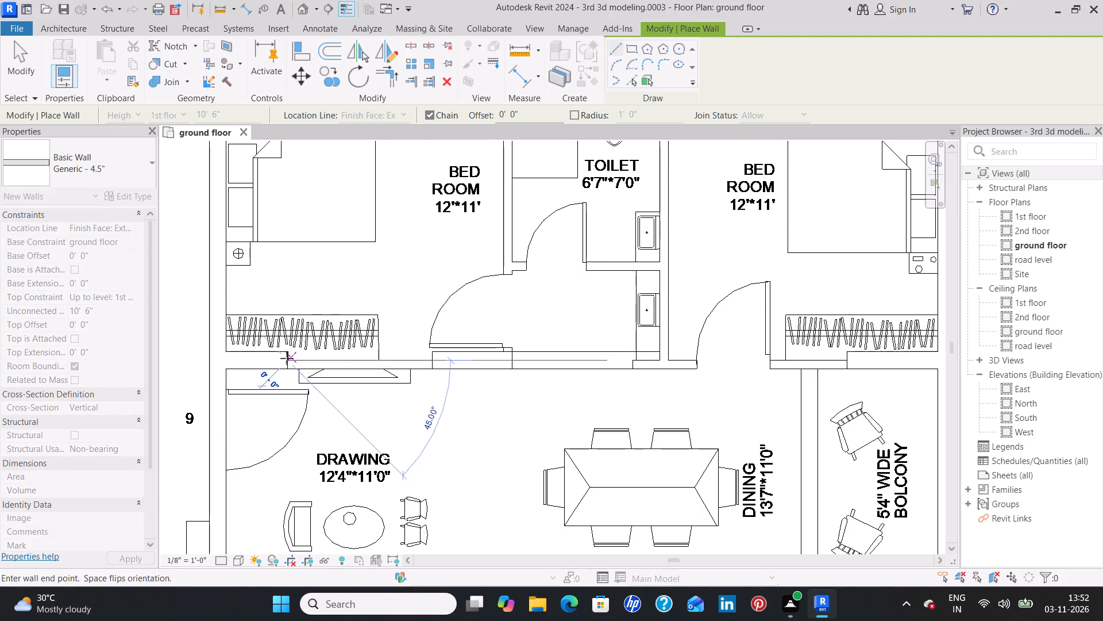
click(431, 354)
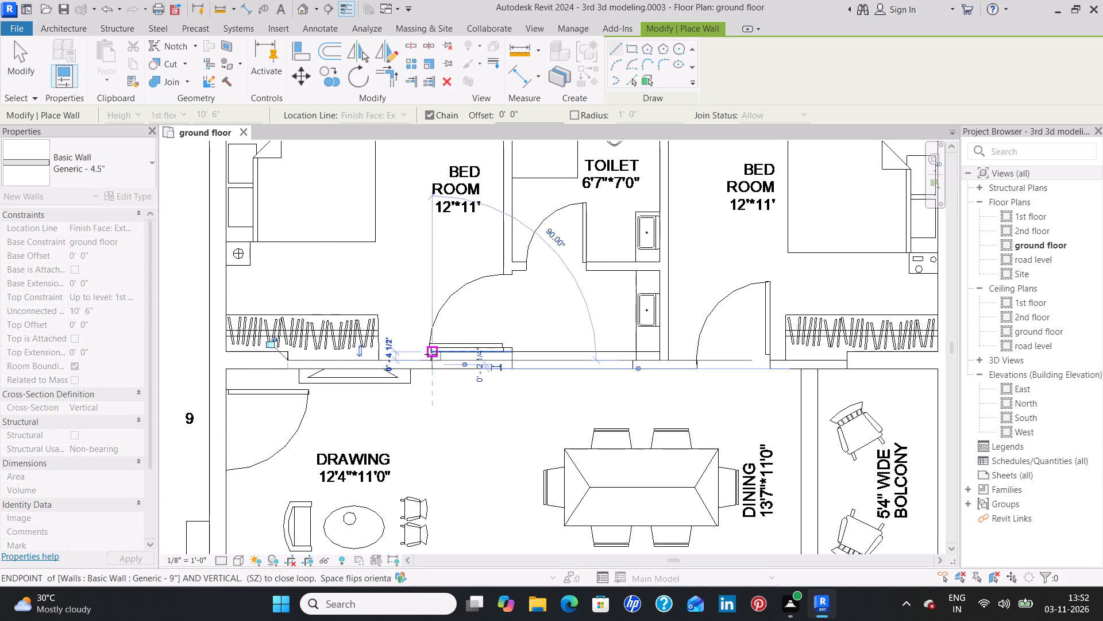
key(Escape)
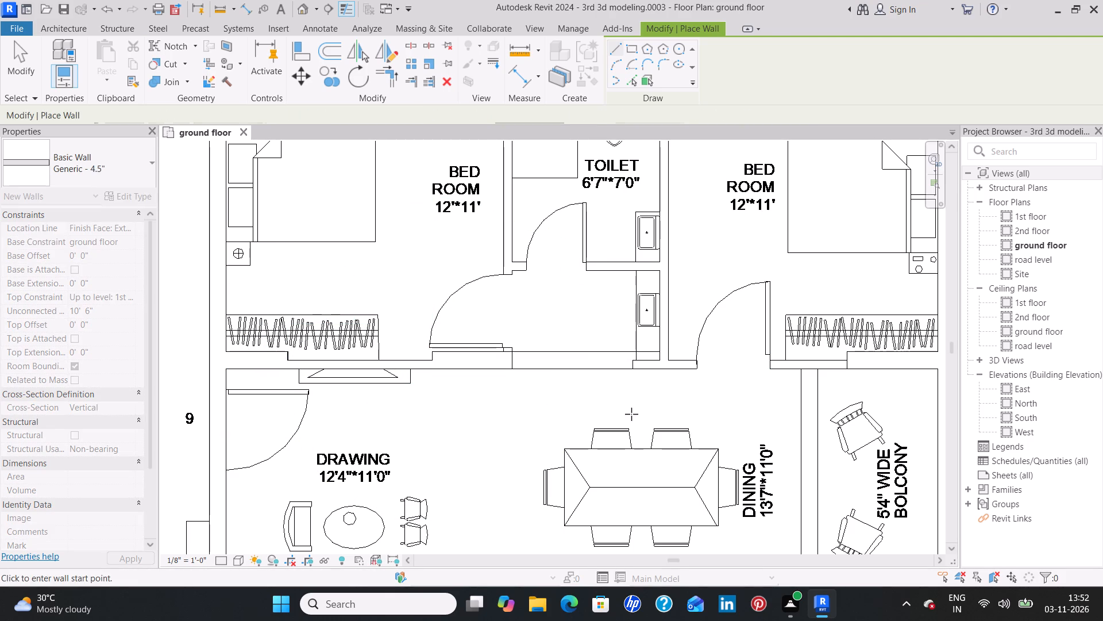
Draw a vertical Generic - 4.5" wall between the corridor-side bedroom and 6'7"*7'0" toilet, from the service-slab-side outer wall to the dining-side wall.
middle_drag(638, 392, 505, 450)
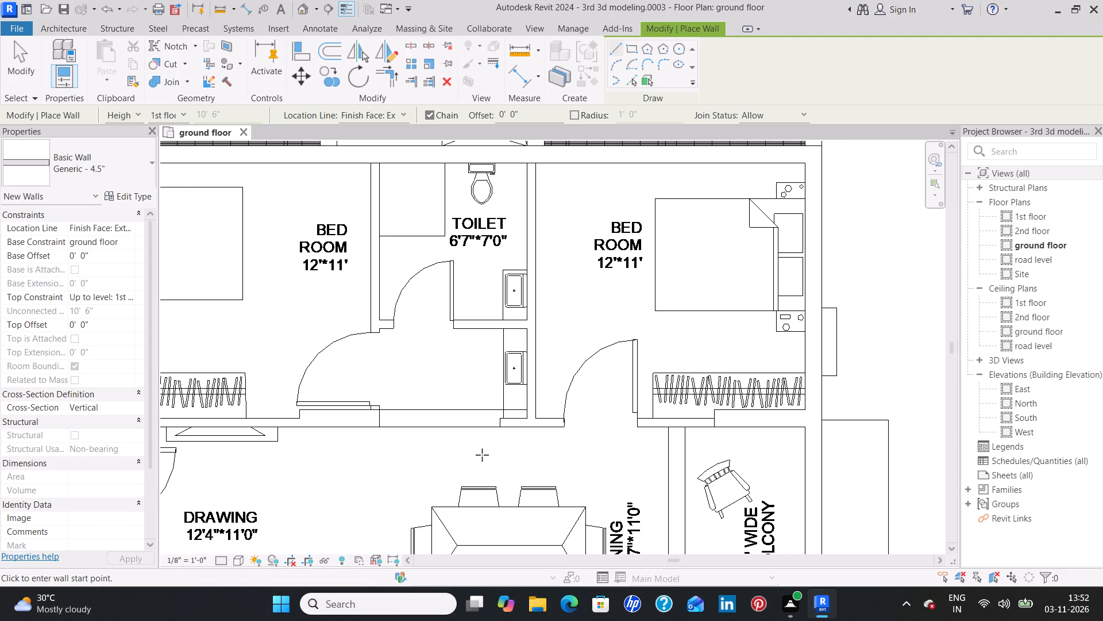
middle_drag(482, 455, 423, 451)
middle_click(421, 451)
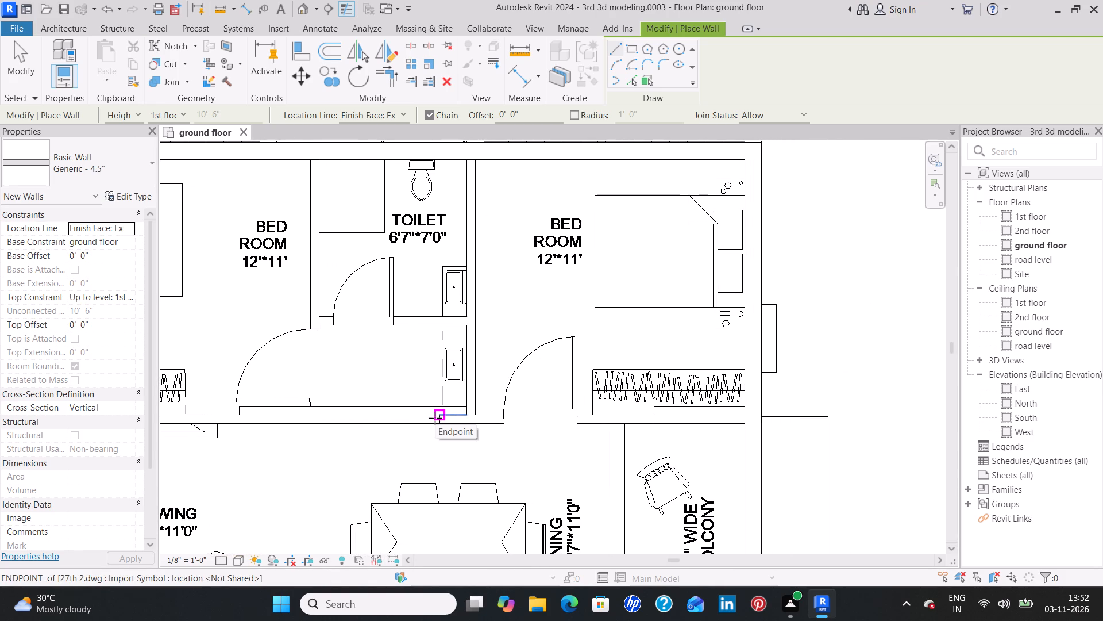
click(319, 162)
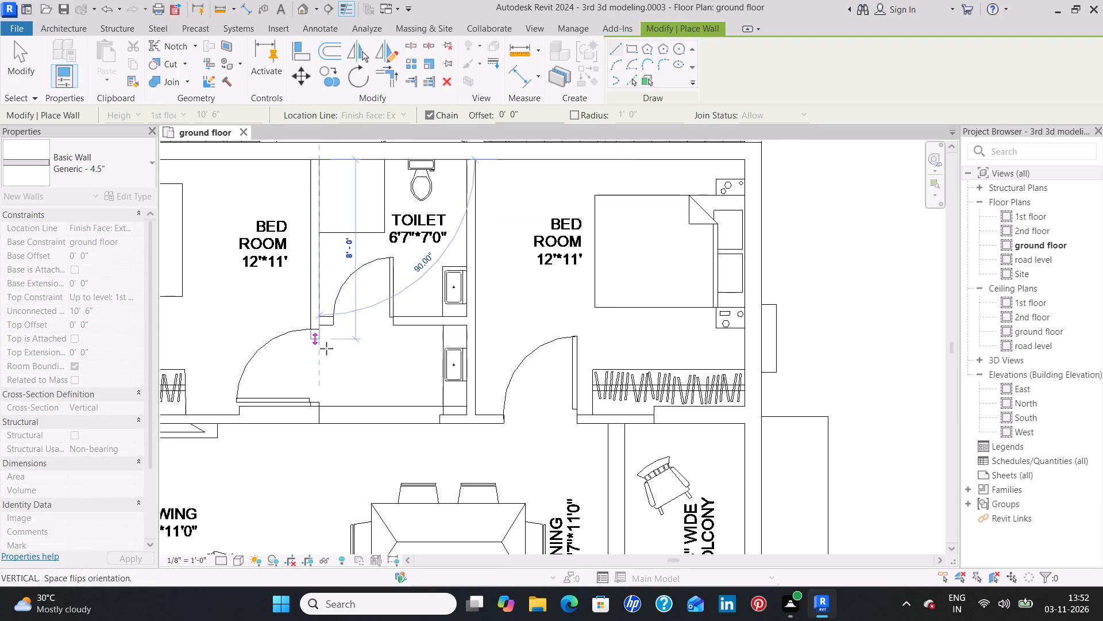
click(321, 404)
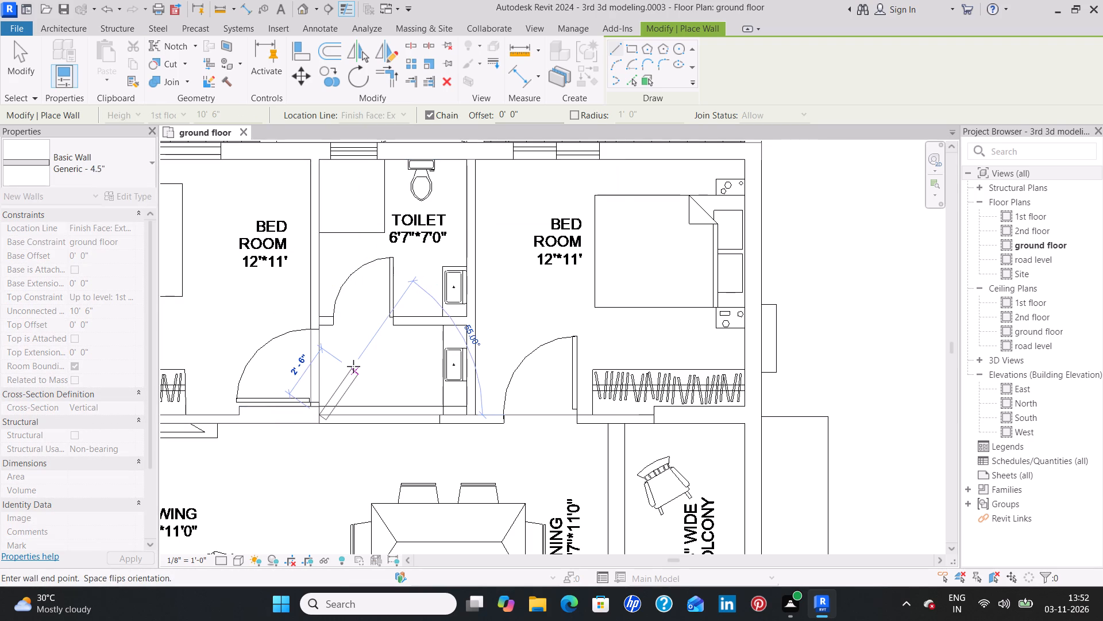
key(Escape)
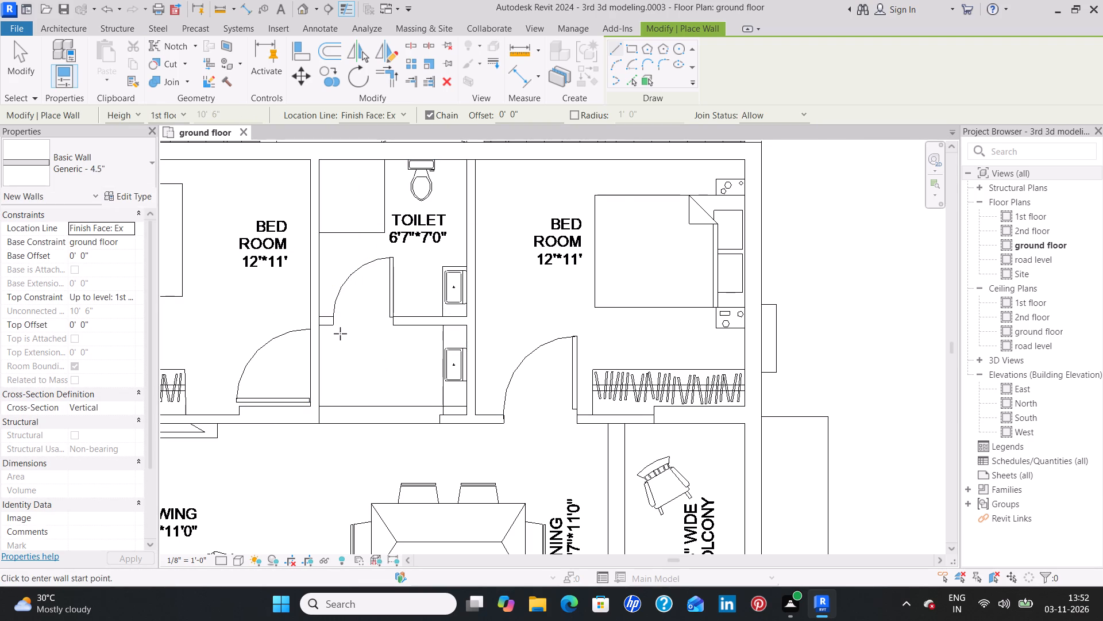
Draw a horizontal Generic - 4.5" wall between the 6'7"*7'0" toilet and the wash area, across the toilet door opening.
click(322, 316)
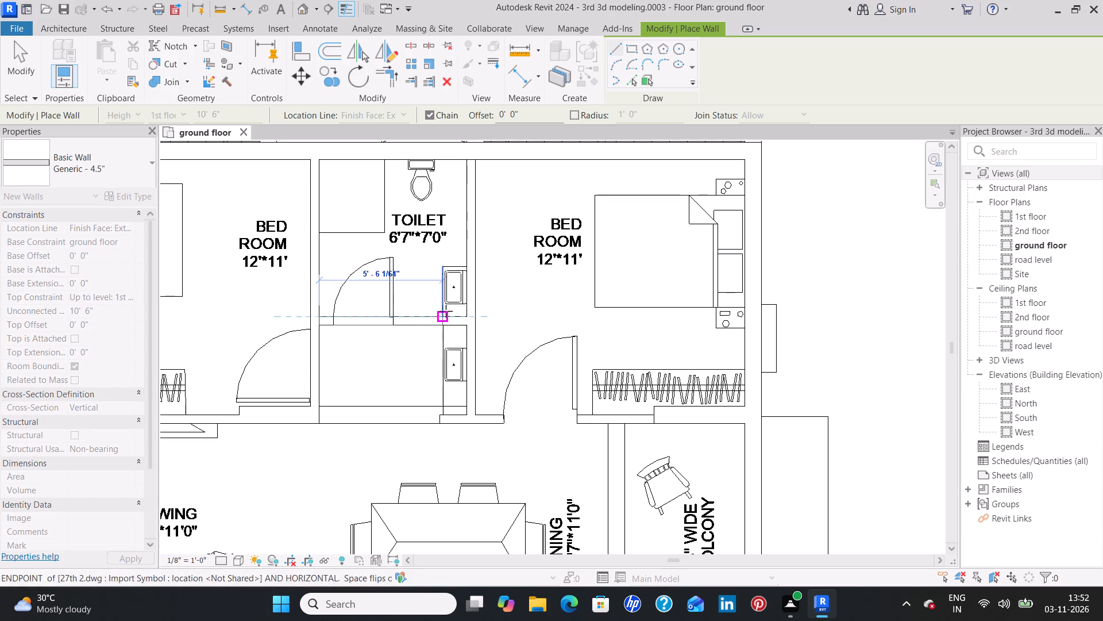
click(464, 315)
key(Escape)
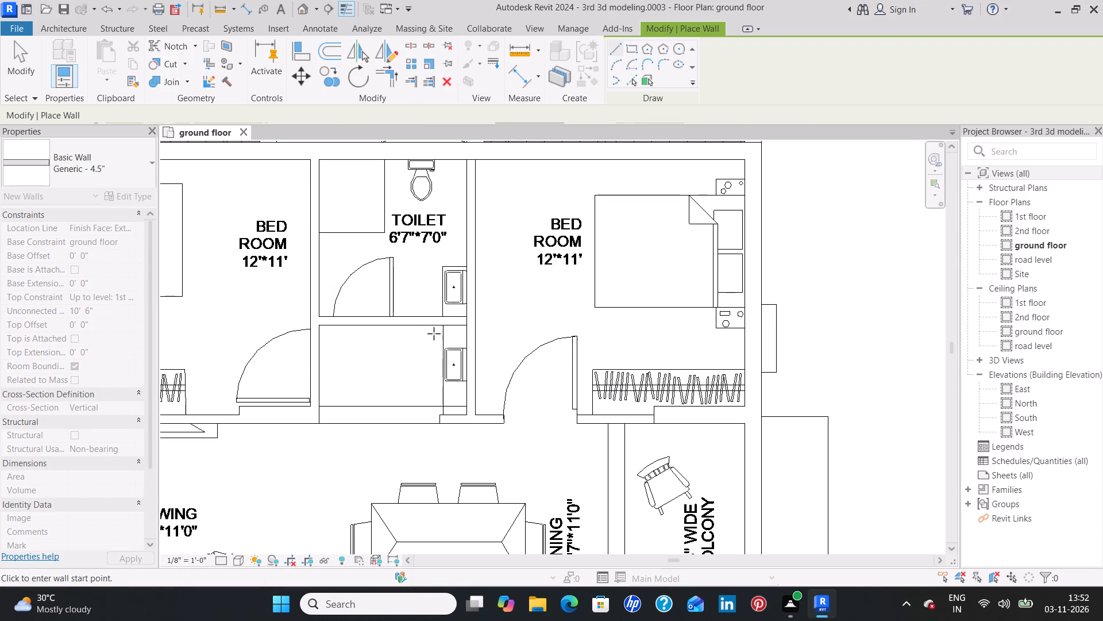
Draw a flipped vertical Generic - 4.5" wall between the 6'7"*7'0" toilet and balcony-side bedroom, from the outer wall to the dining-side wall line.
click(464, 160)
key(space)
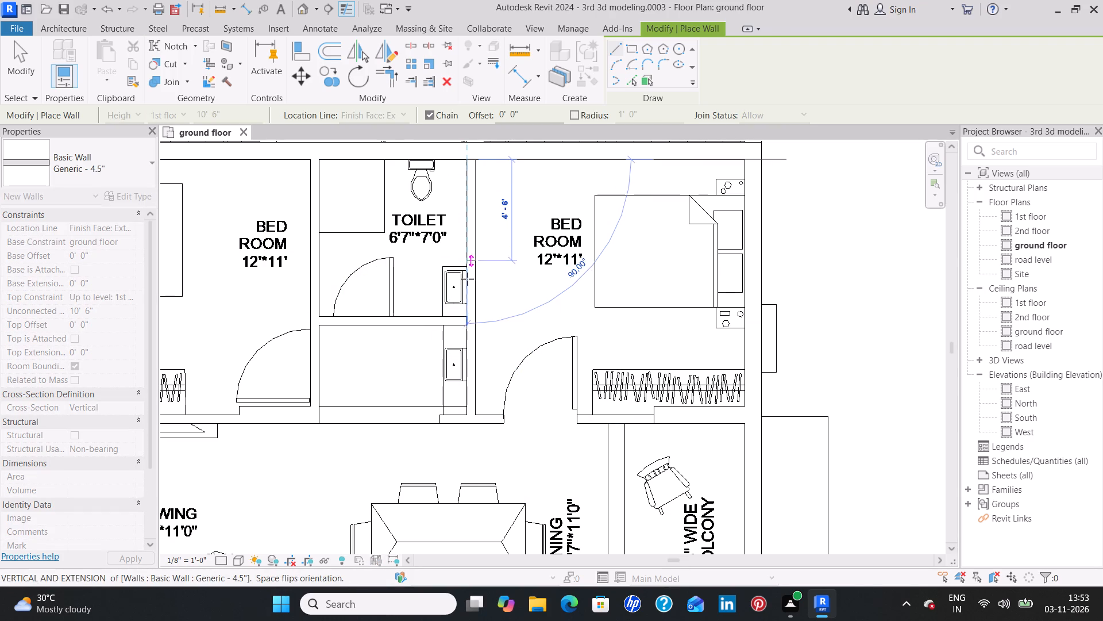
click(466, 414)
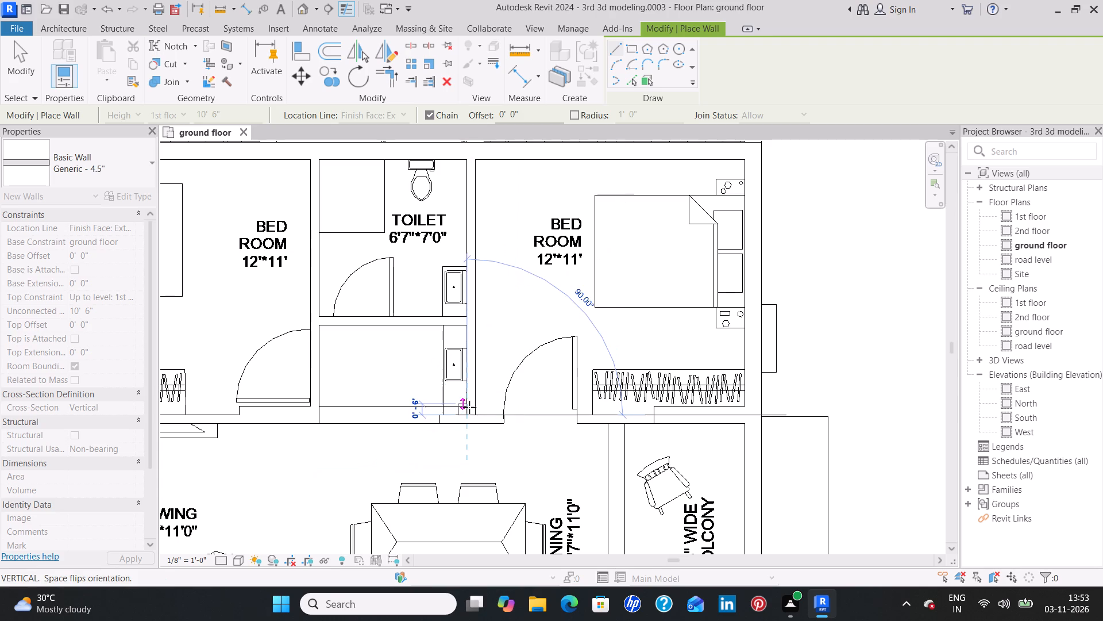
key(Escape)
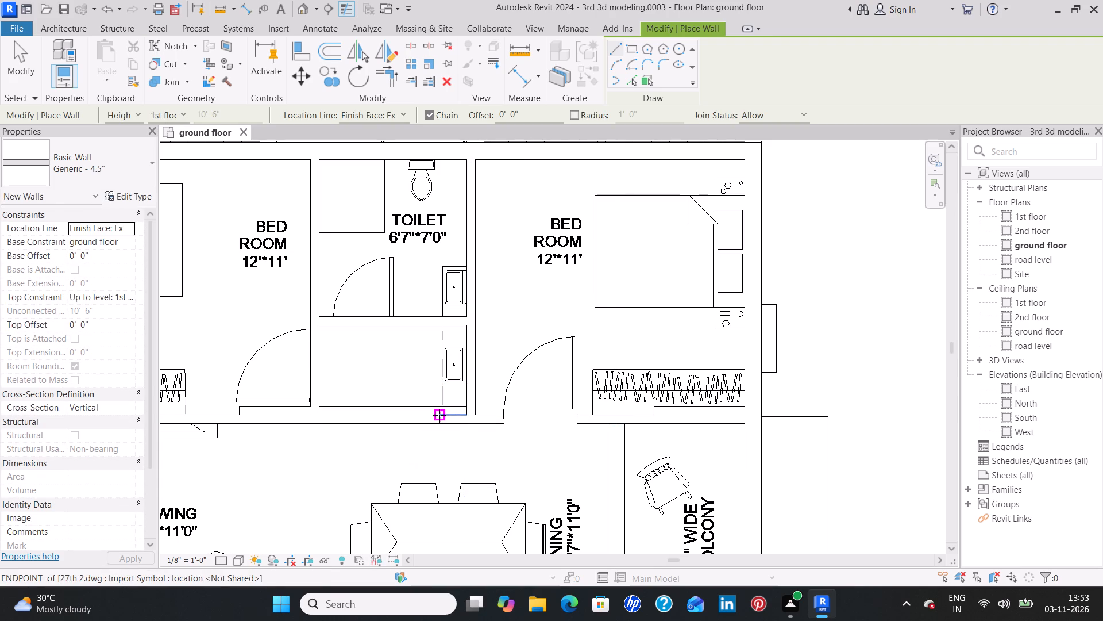
Draw a horizontal Generic - 4.5" wall between the dining area and balcony-side bedroom, from the wash-area jog across the door opening to the wardrobe-side jog.
click(439, 415)
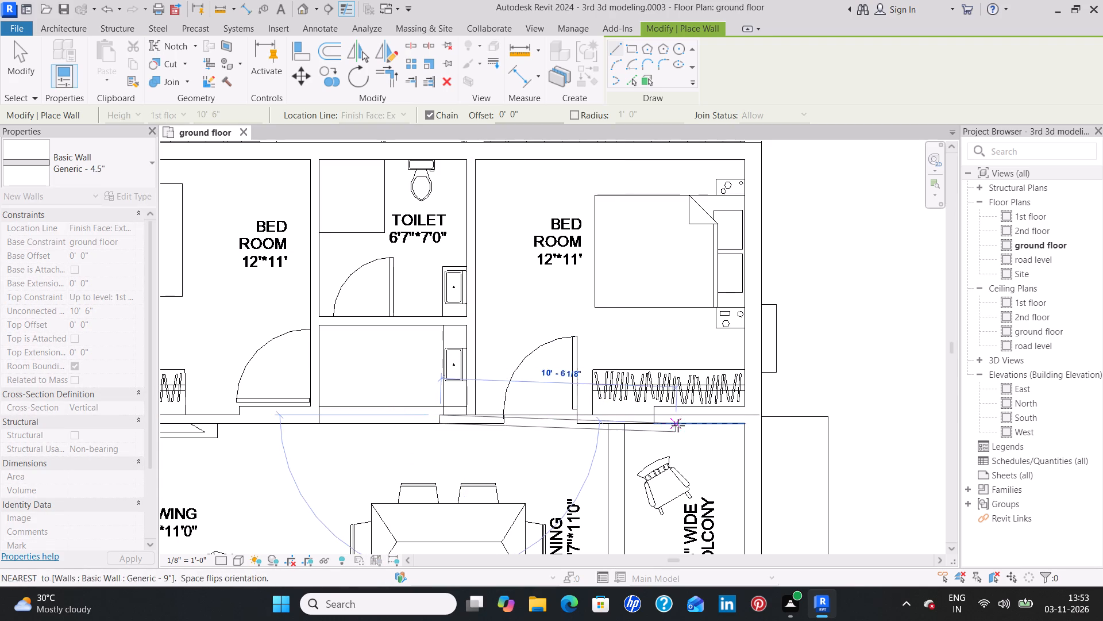
click(654, 418)
key(Escape)
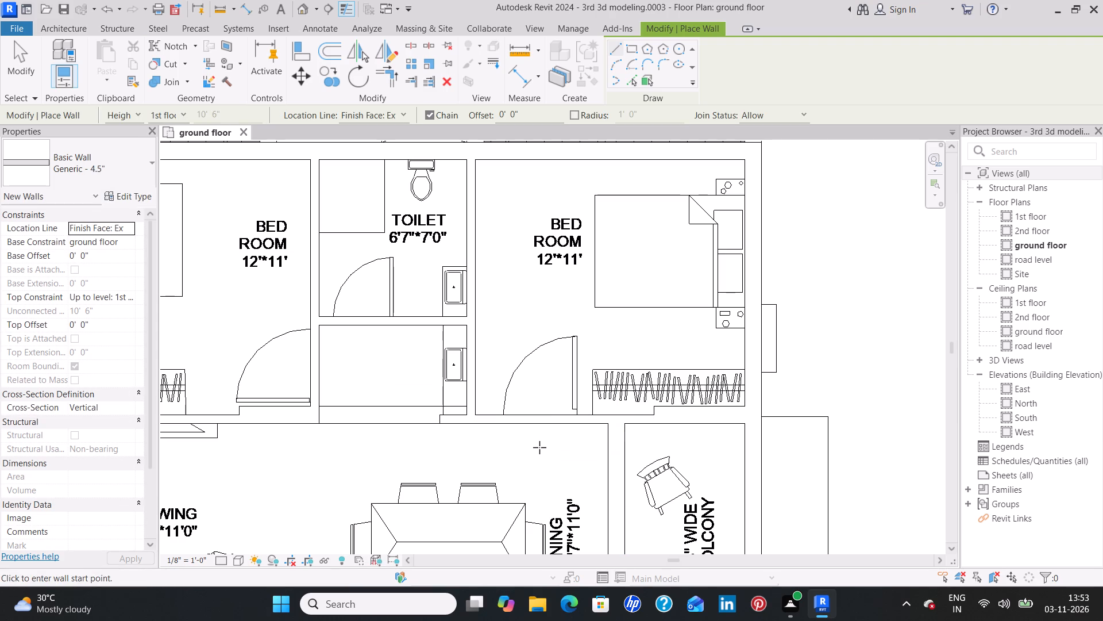
Check the traced walls throughout the apartment, from the bedrooms to the utility and service slab, for segments still missing against the CAD drawing.
scroll(567, 432, down, 2)
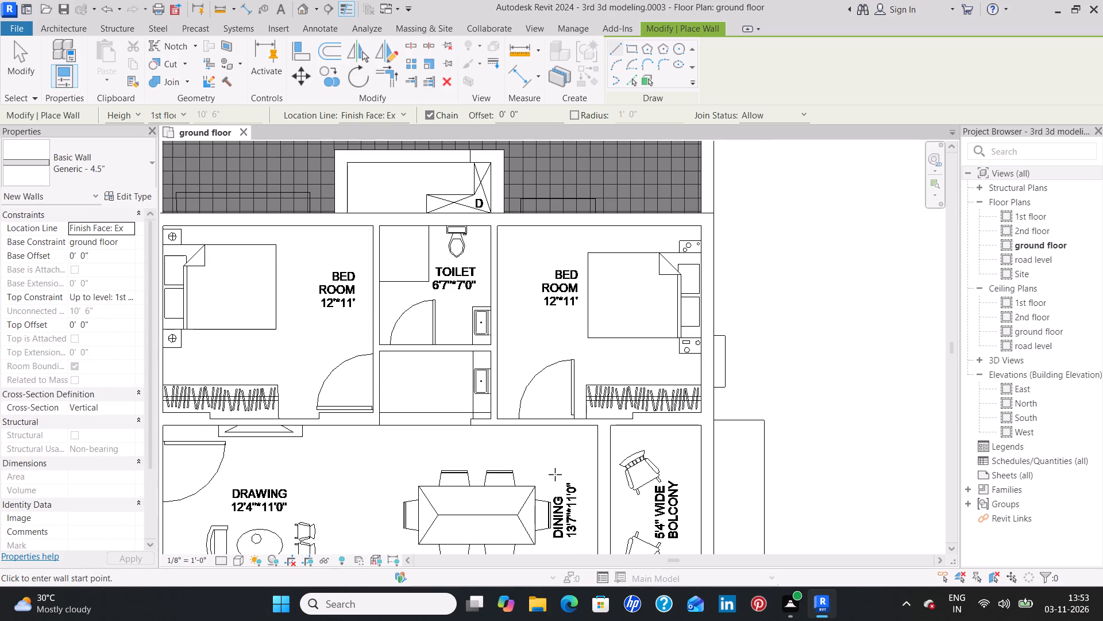
middle_drag(555, 474, 528, 353)
middle_drag(527, 346, 527, 337)
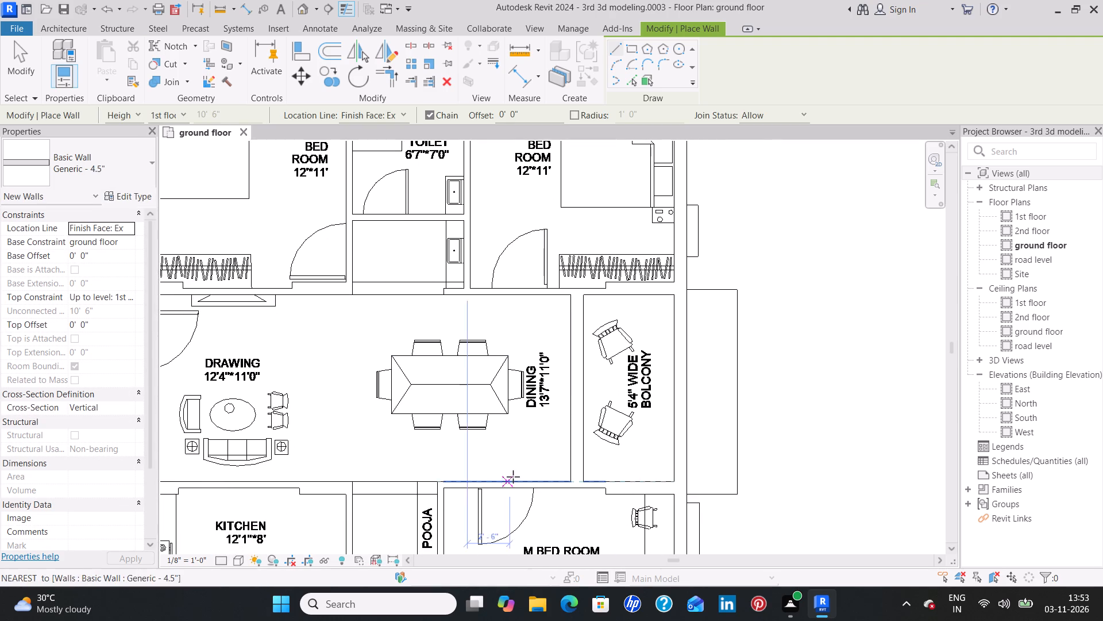
middle_drag(515, 441, 515, 323)
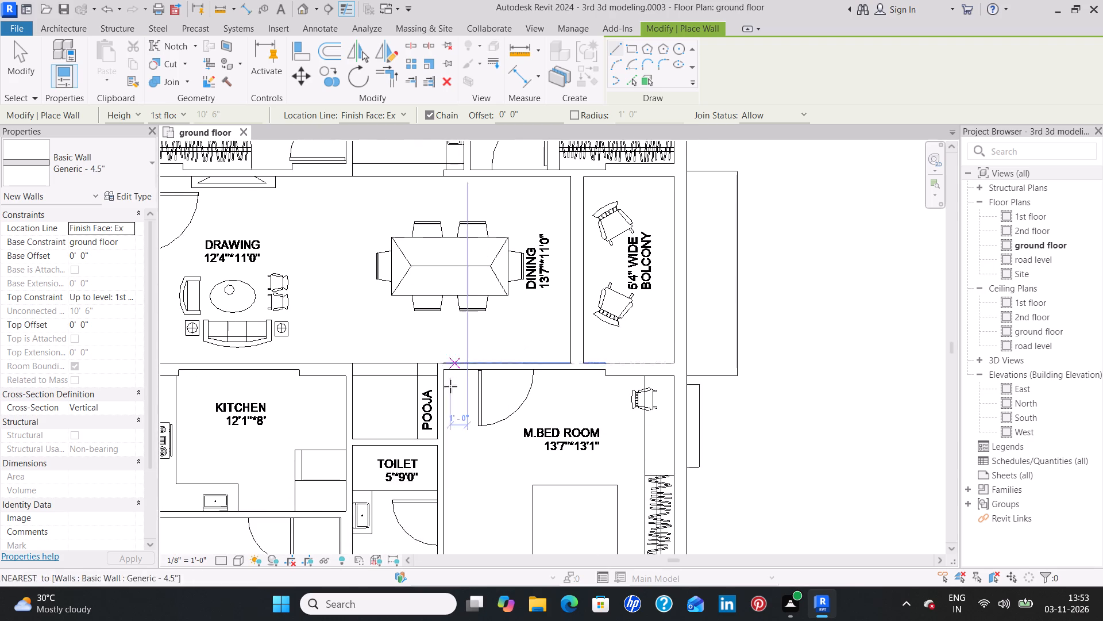
middle_drag(474, 474, 479, 341)
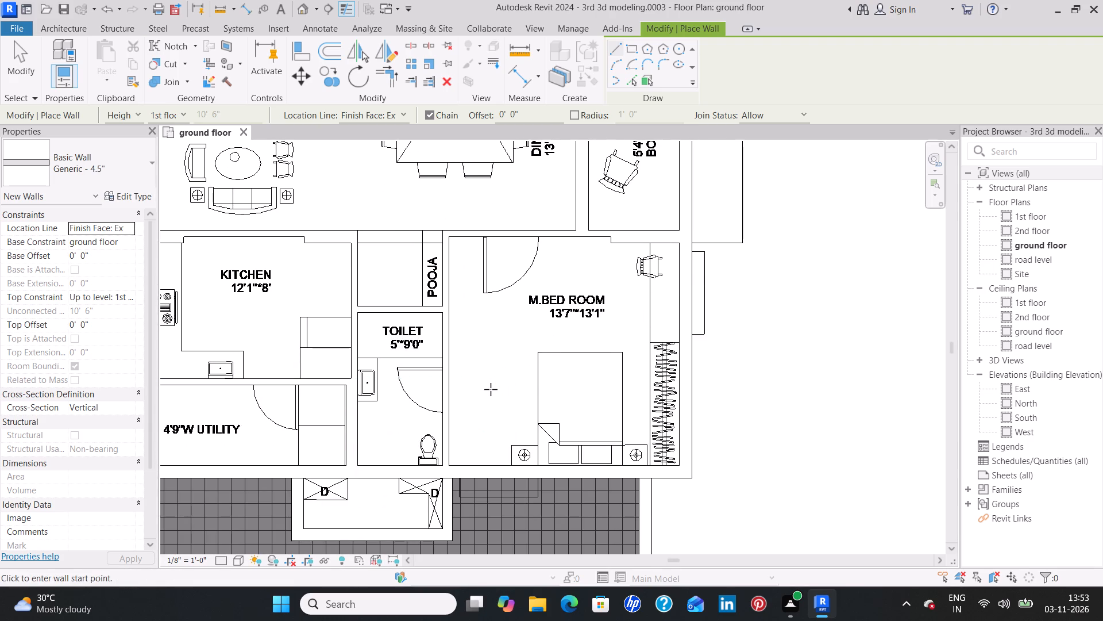
key(Escape)
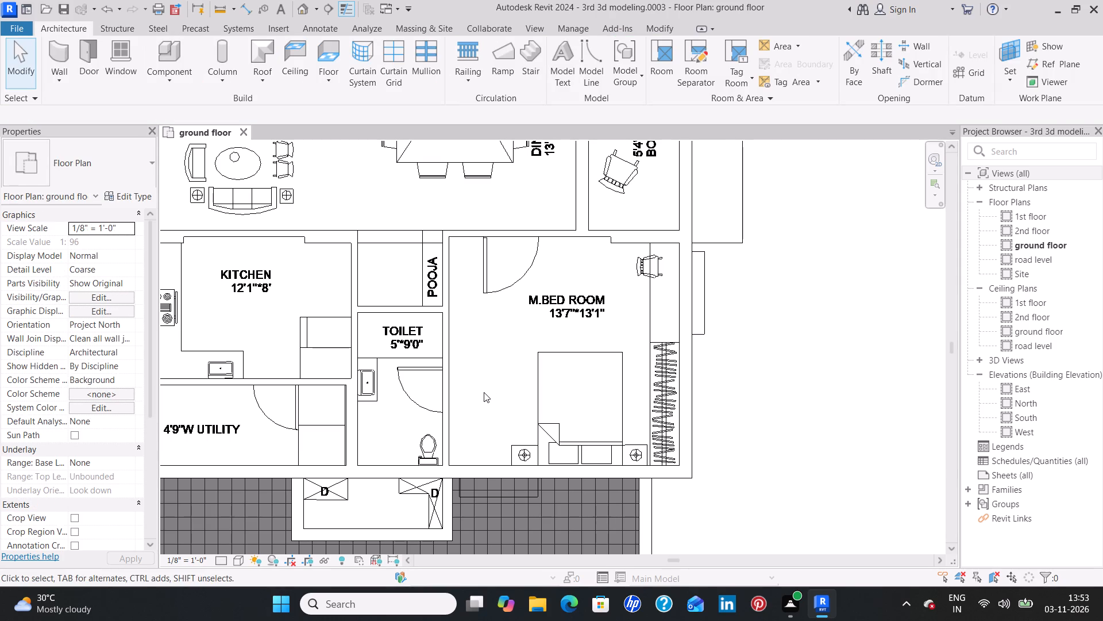
scroll(484, 392, down, 2)
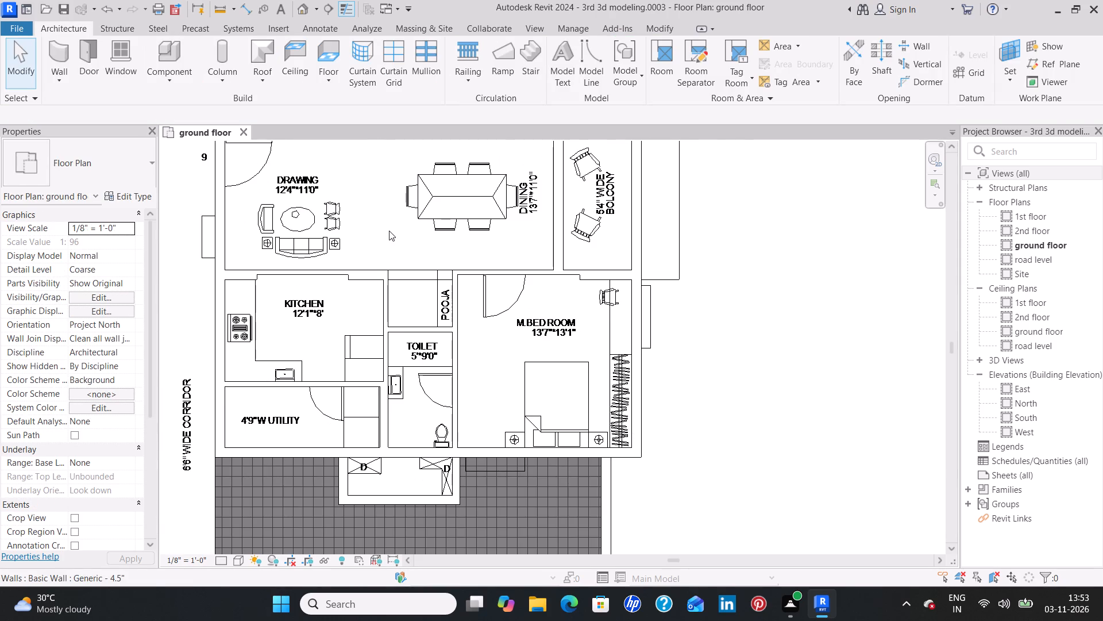
middle_drag(389, 231, 369, 379)
scroll(368, 394, down, 3)
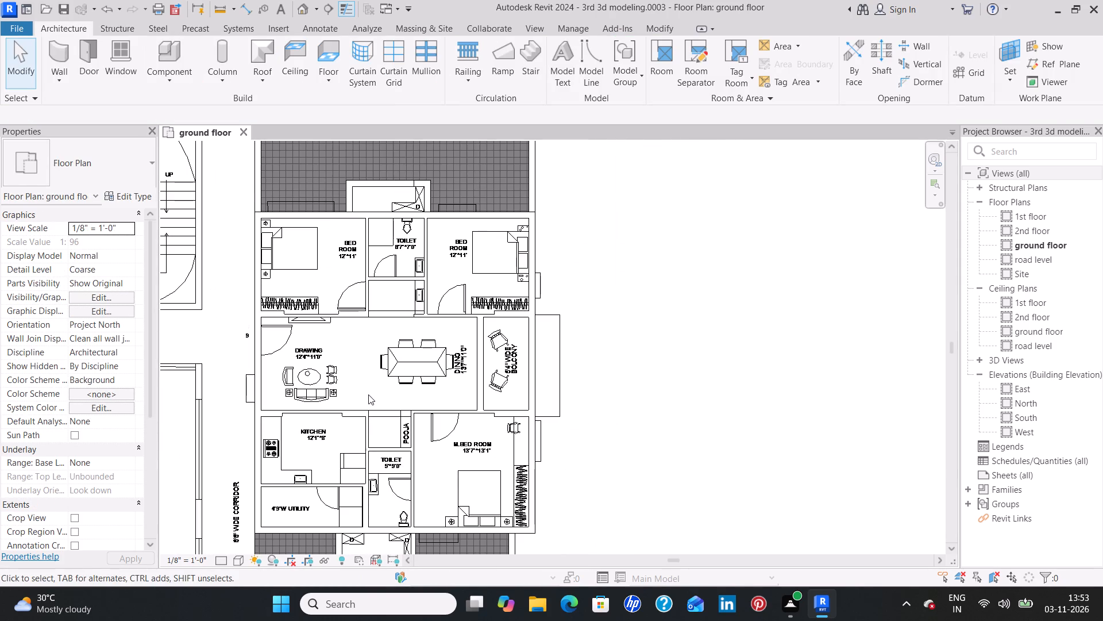
middle_drag(443, 475, 449, 372)
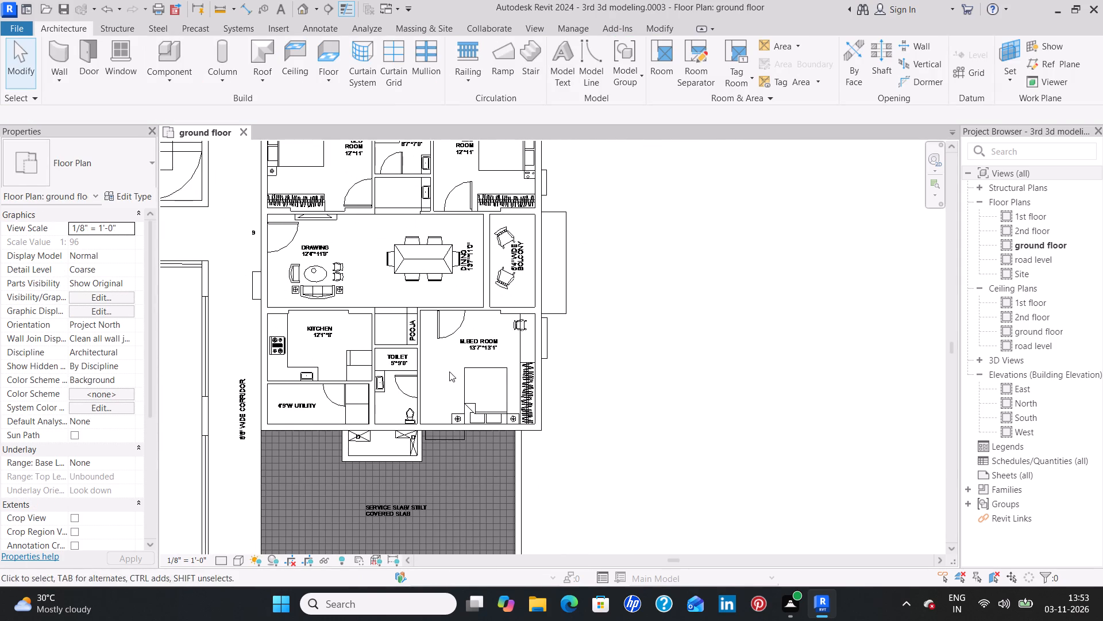
middle_drag(221, 301, 616, 431)
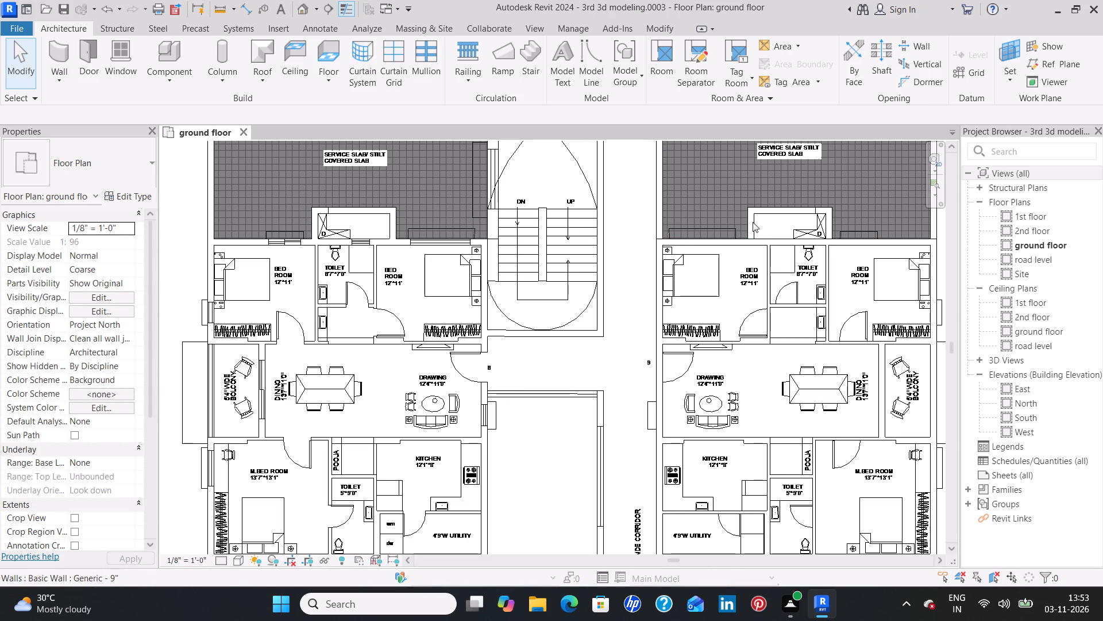
middle_drag(747, 236, 510, 286)
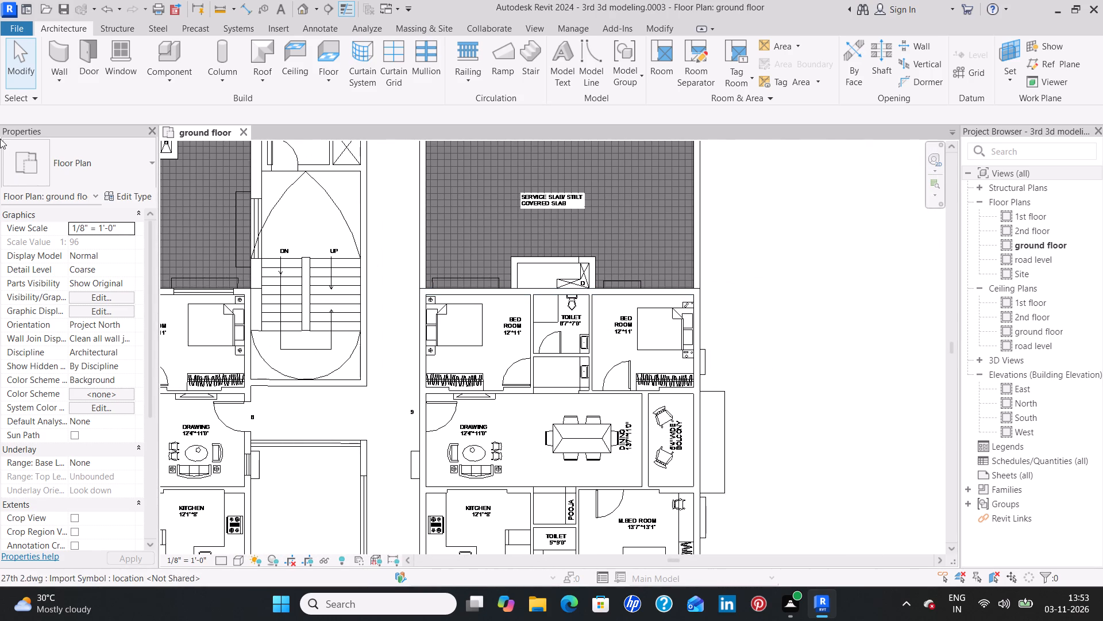
Draw three chained Generic - 9" walls around the duct projection behind the right-hand apartment's 6'7"*7'0" toilet, about 3'9" deep.
click(63, 45)
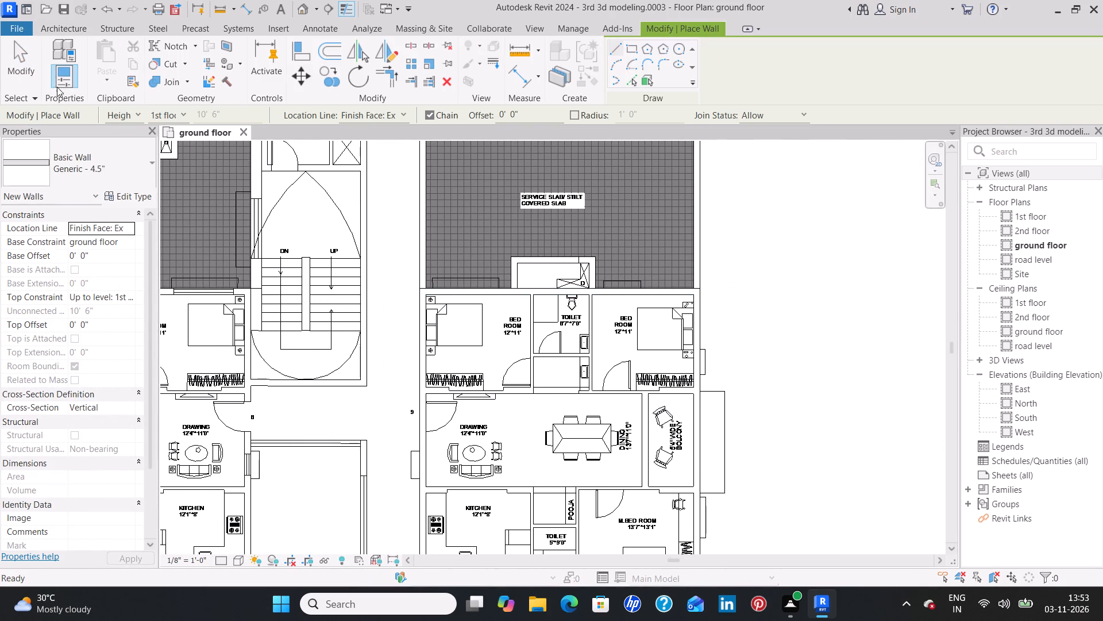
click(77, 163)
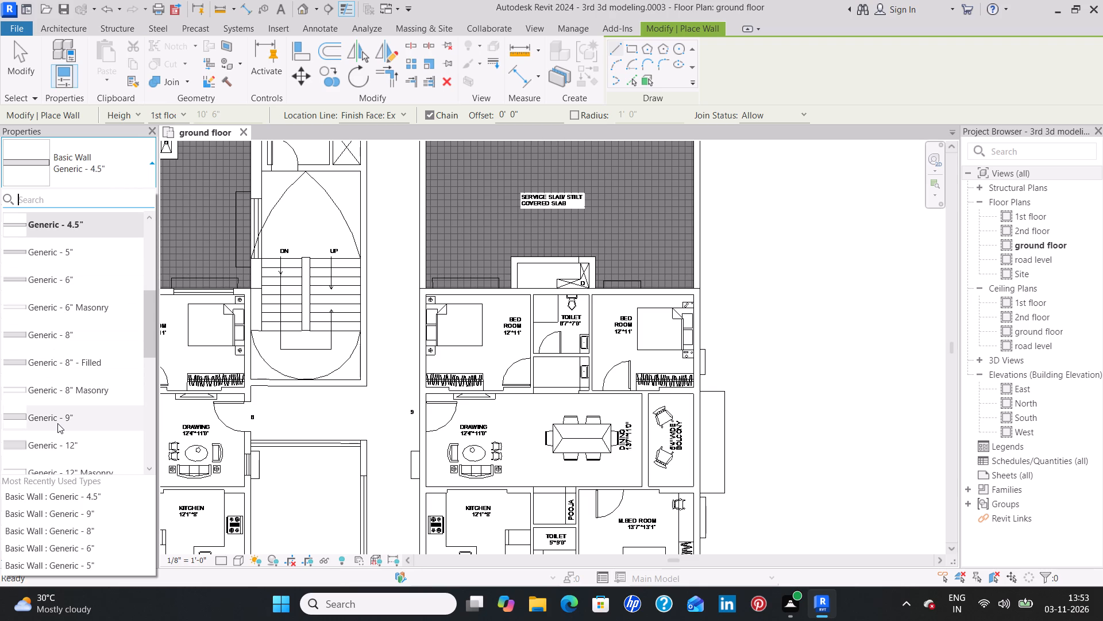
click(57, 423)
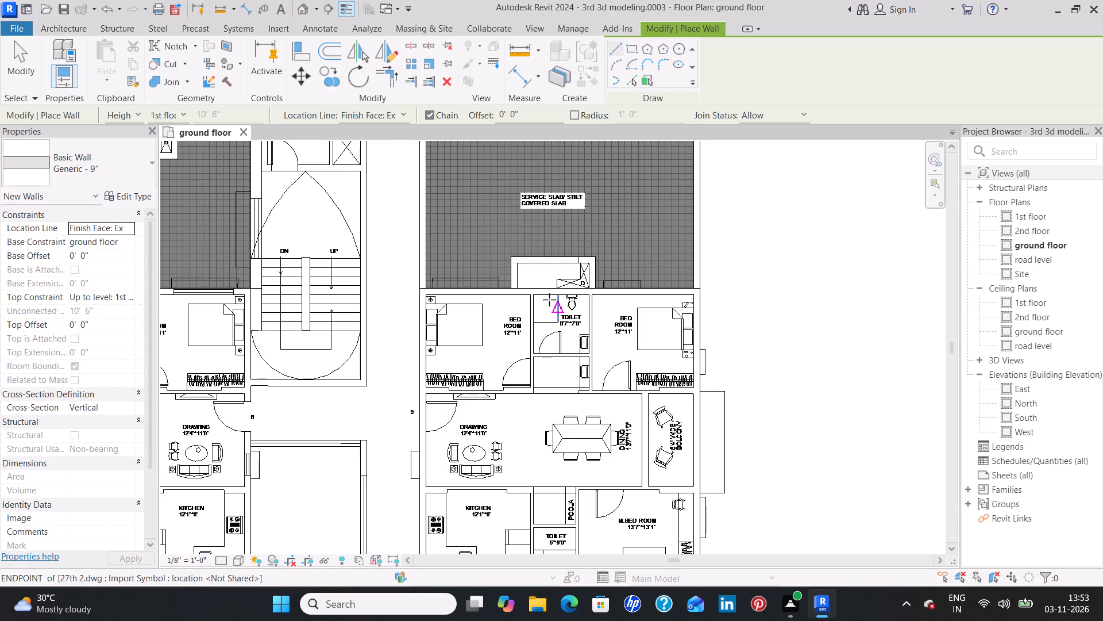
scroll(520, 283, up, 9)
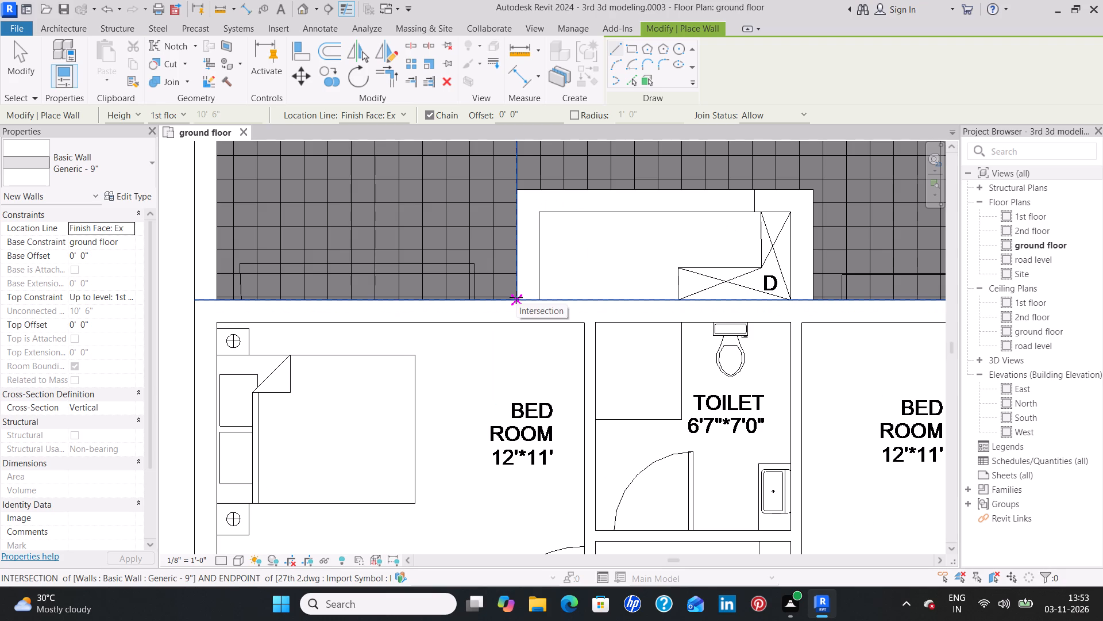
click(517, 297)
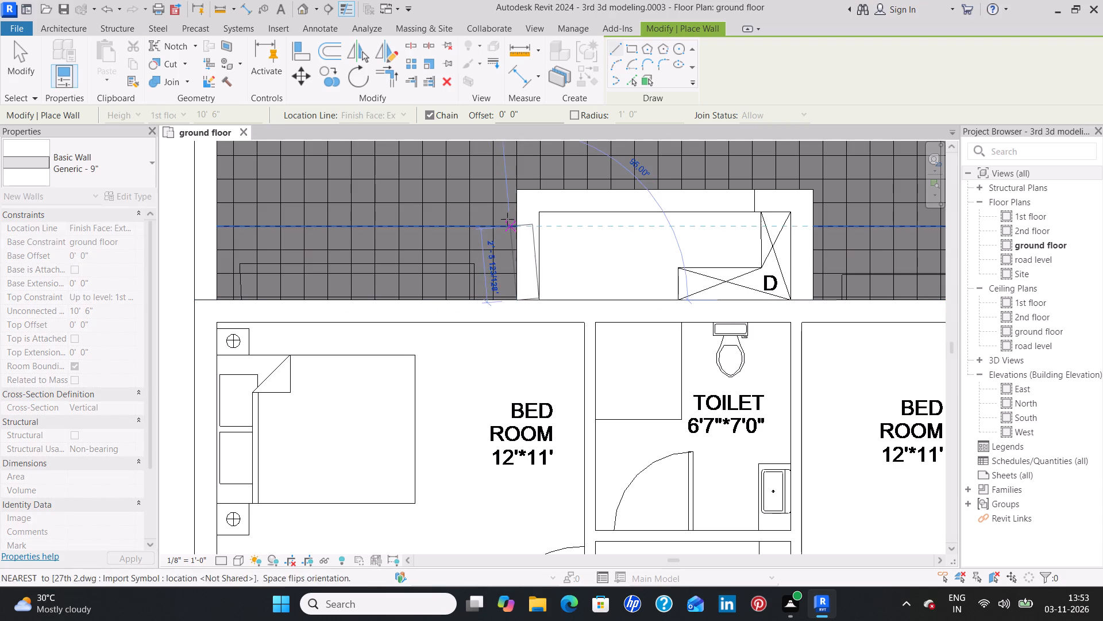
click(516, 189)
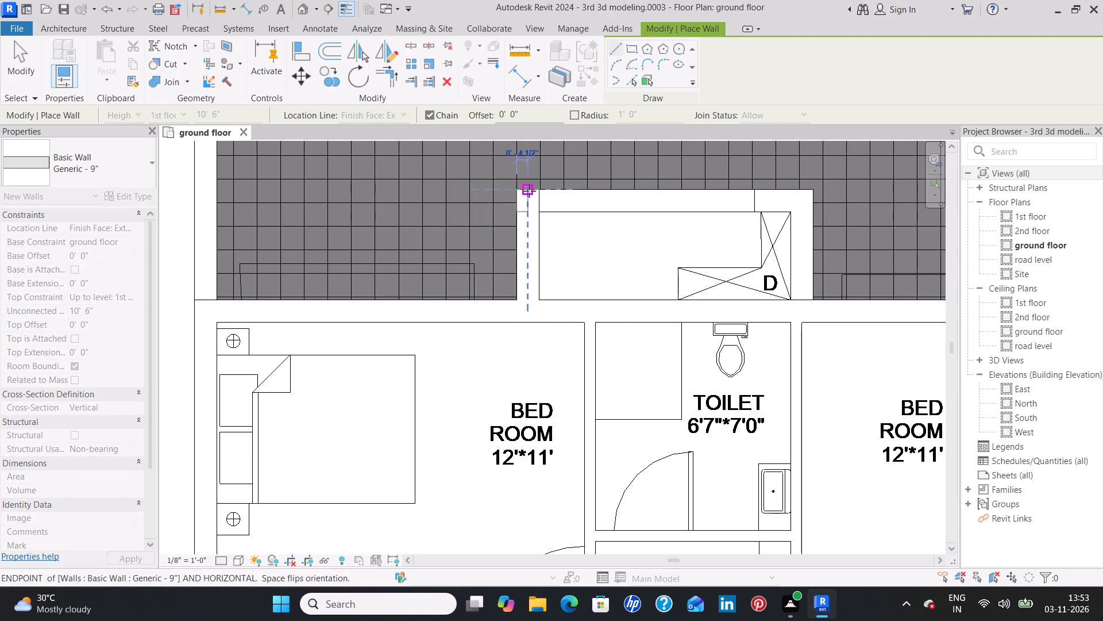
click(819, 191)
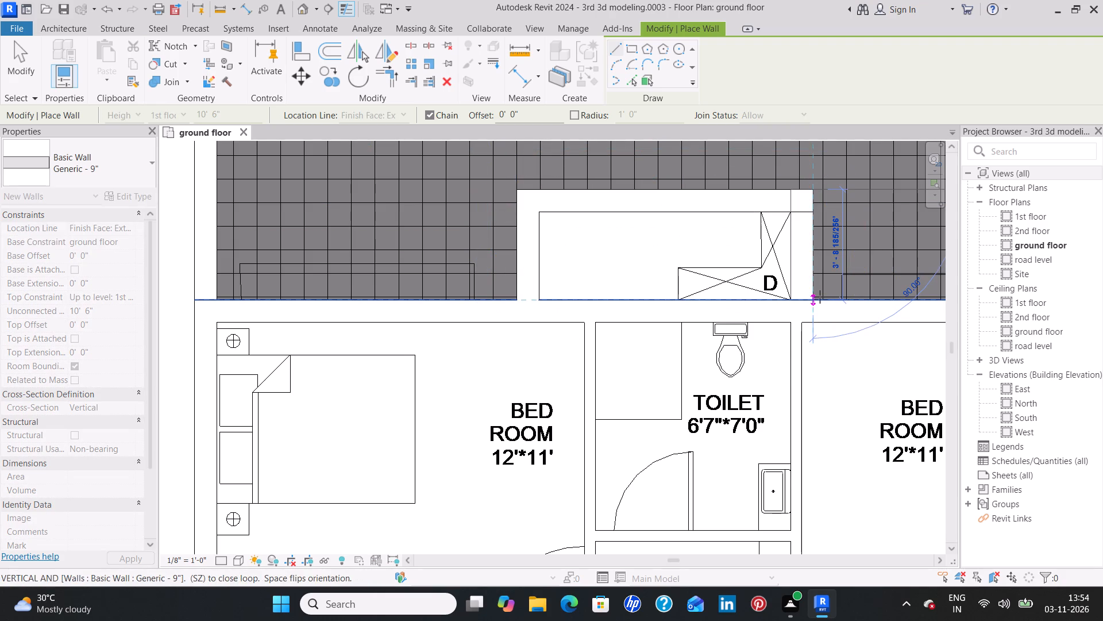
click(820, 297)
key(Escape)
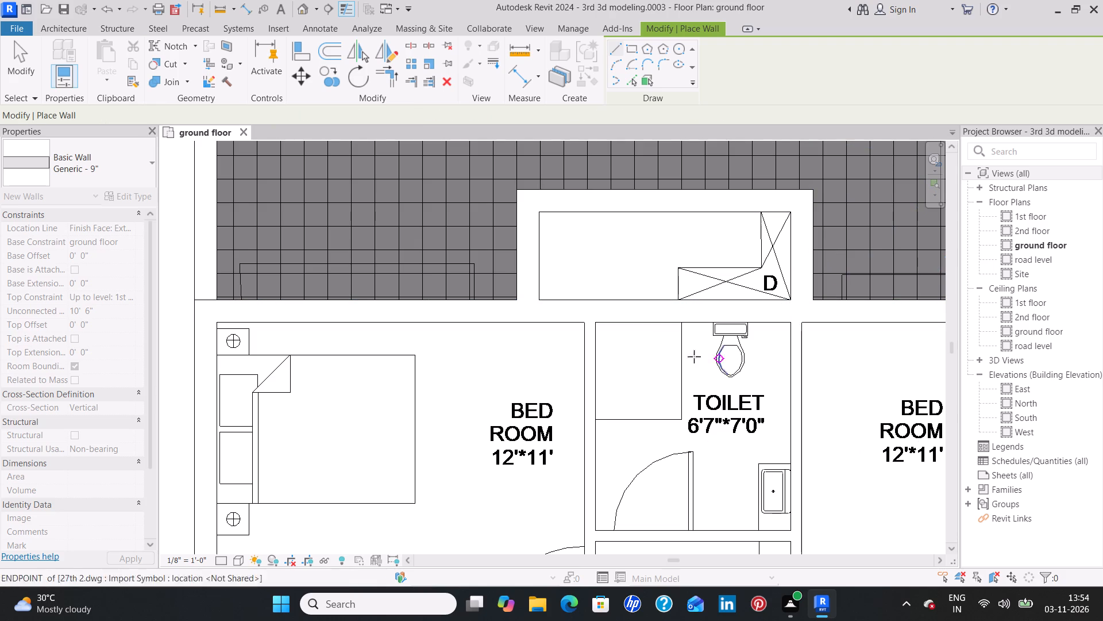
Draw three chained Generic - 9" walls around the duct projection behind the same apartment's utility and 5'*9'0" toilet, about 3'8" deep, flipping the middle one.
scroll(557, 358, down, 4)
scroll(524, 402, down, 3)
scroll(516, 459, down, 1)
middle_drag(516, 457, 524, 247)
middle_drag(497, 492, 496, 387)
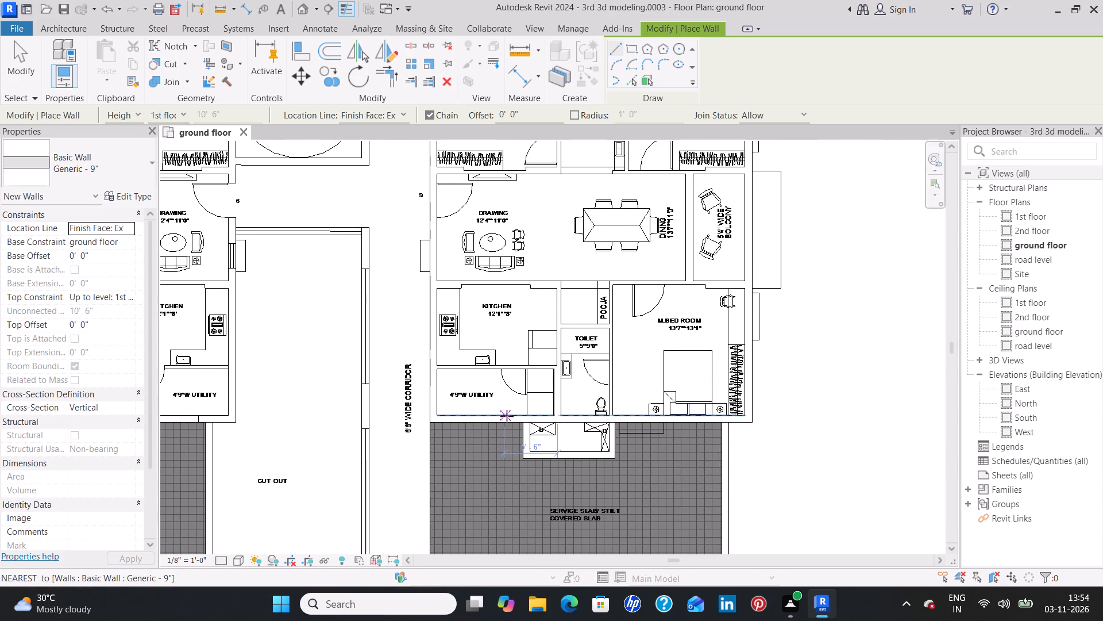
scroll(507, 419, up, 3)
middle_drag(508, 446, 510, 385)
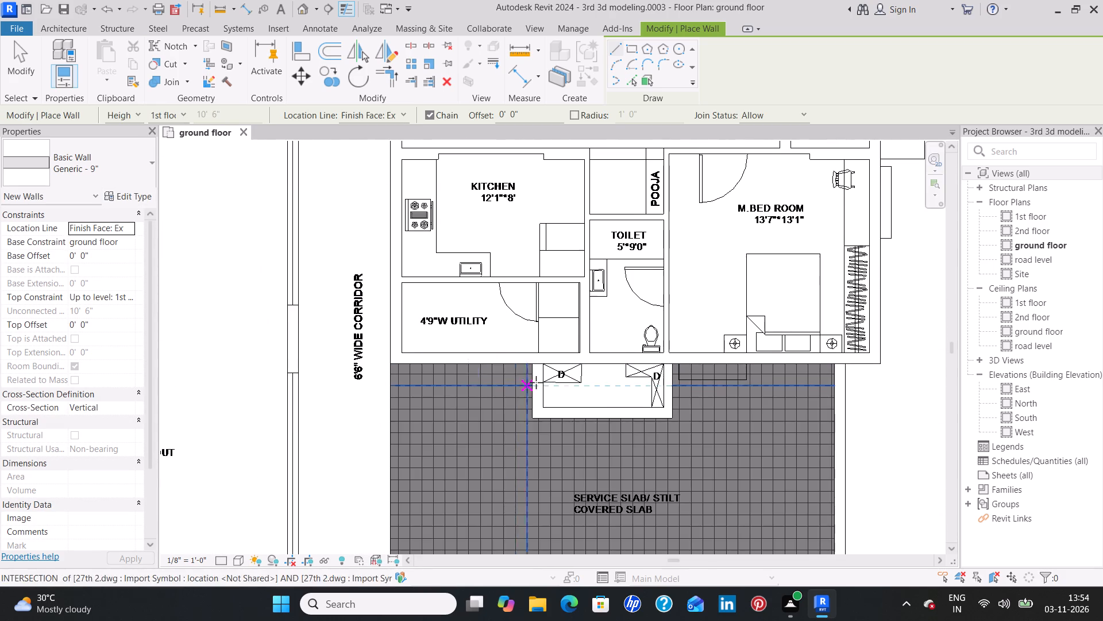
click(543, 364)
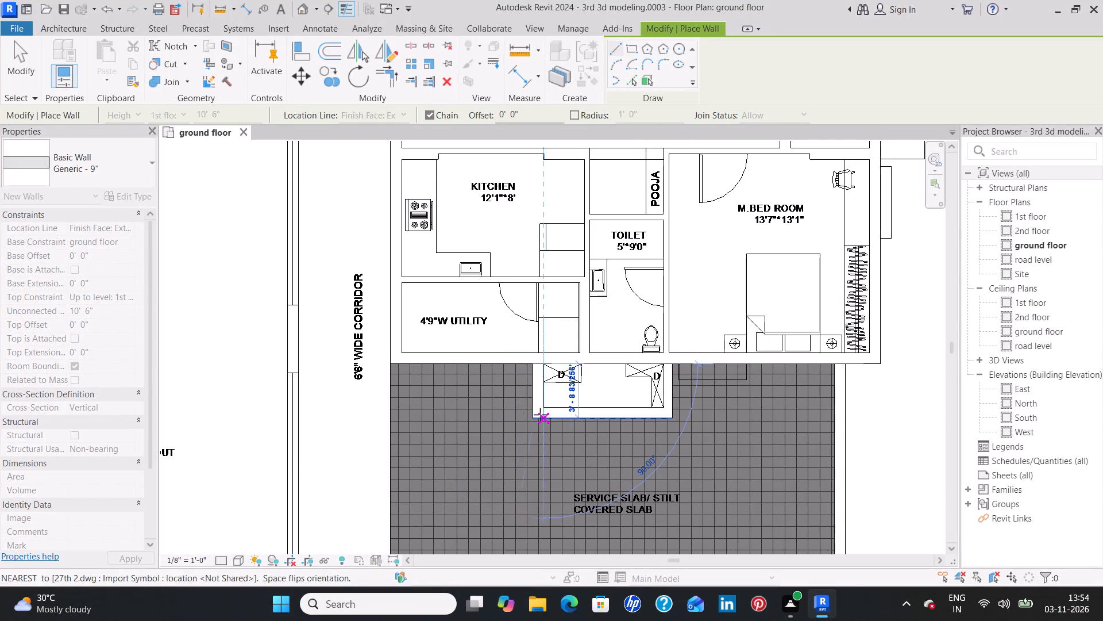
click(542, 415)
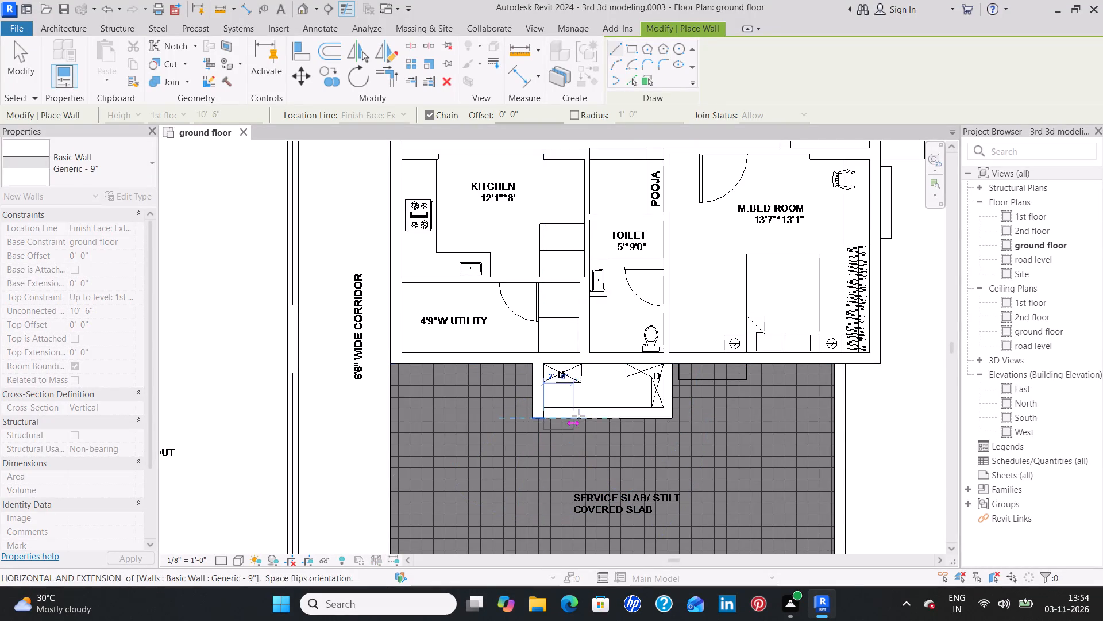
key(space)
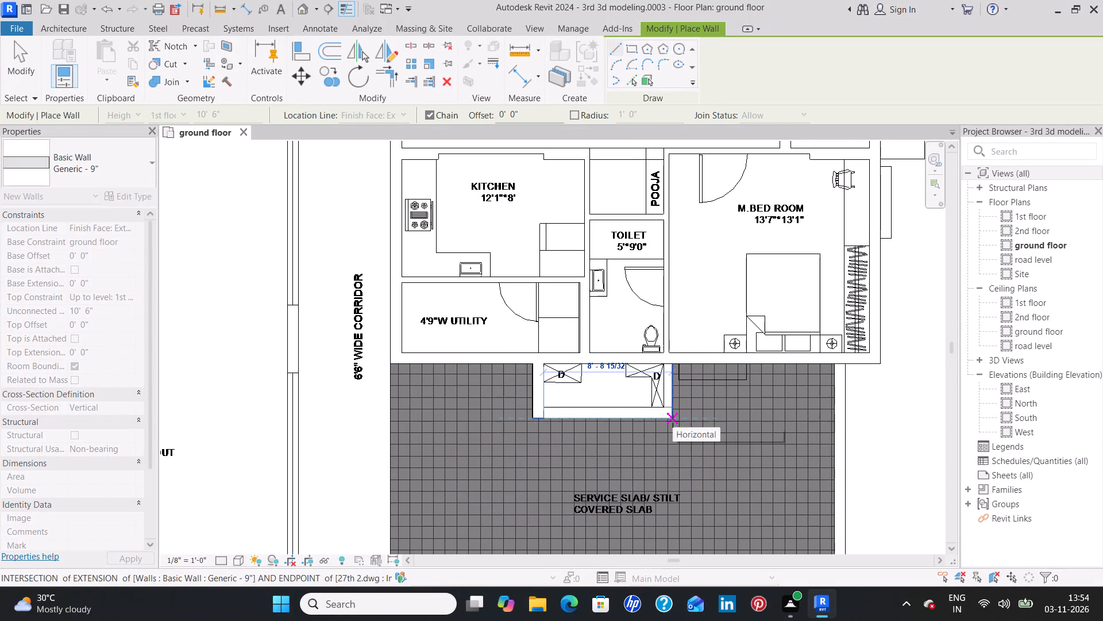
click(673, 421)
click(676, 363)
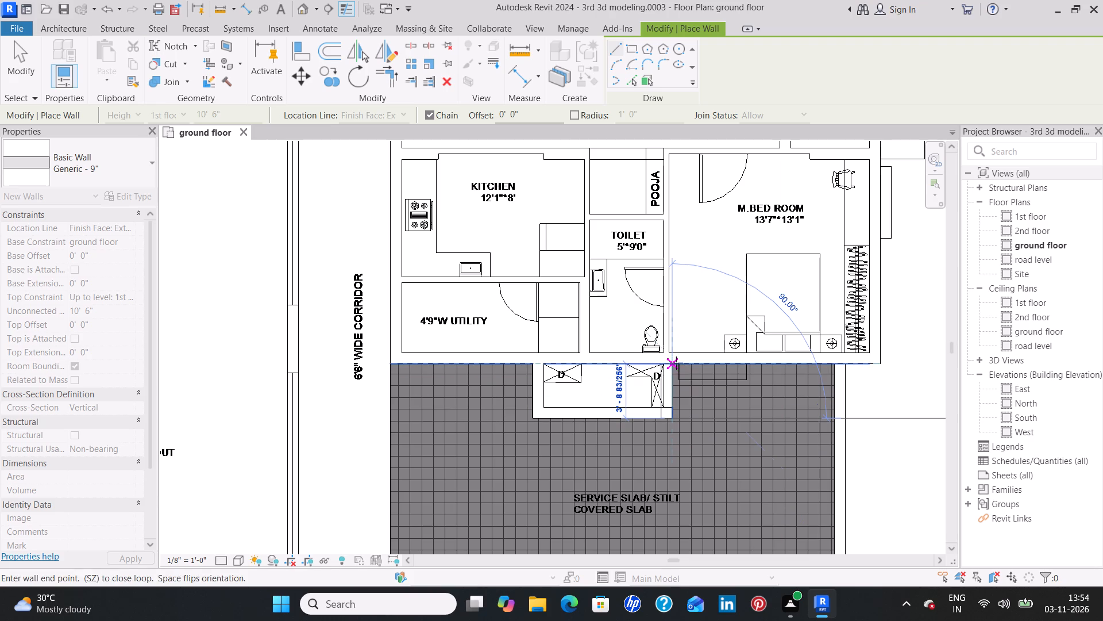
key(Escape)
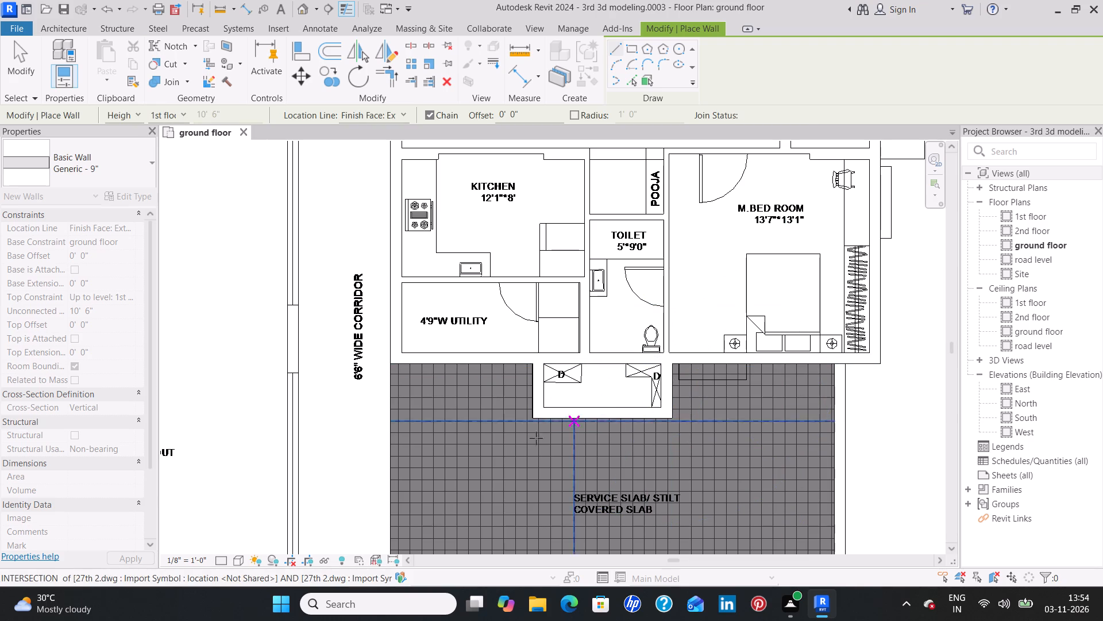
Draw a horizontal Generic - 9" wall about 33'3" long along the service-slab side of apartment 6's bedrooms, from the outer wall to the staircase.
scroll(307, 388, down, 3)
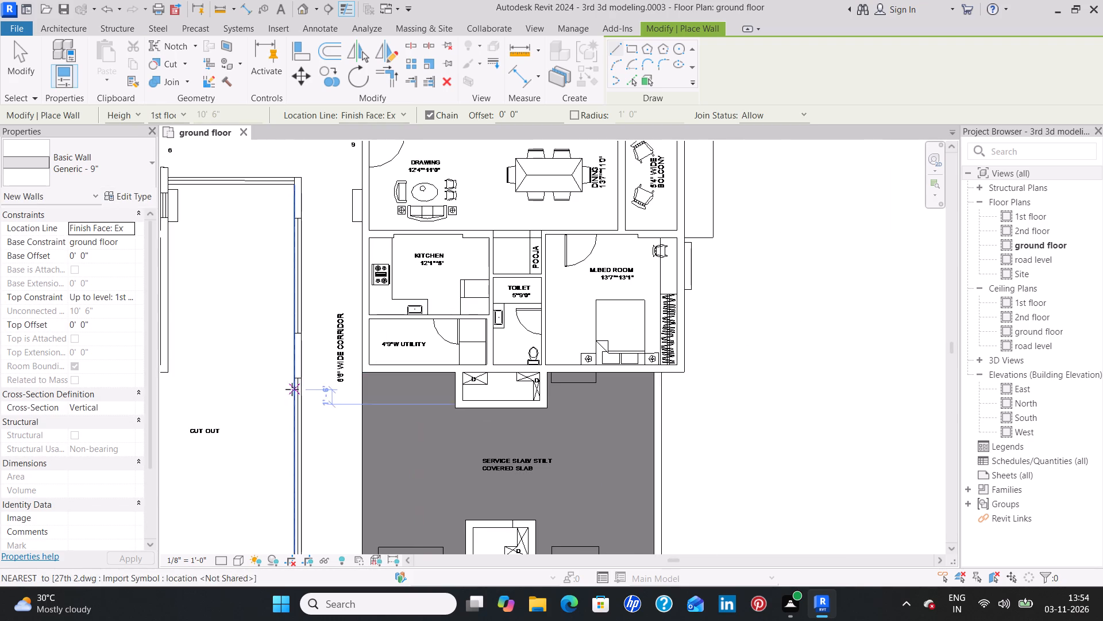
middle_drag(245, 356, 590, 403)
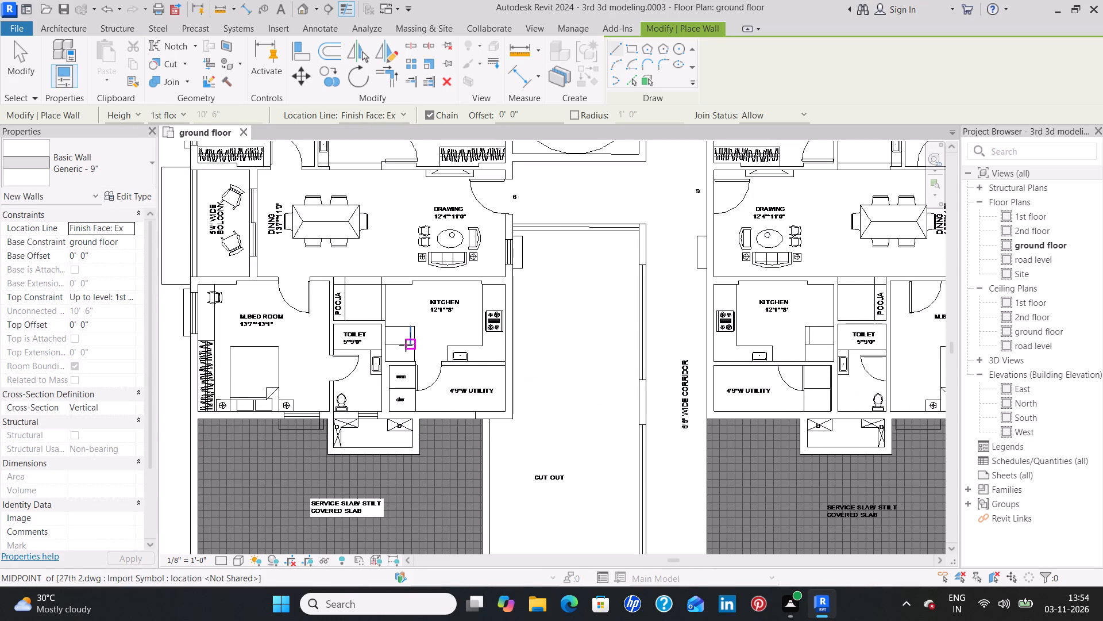
middle_drag(277, 243, 310, 436)
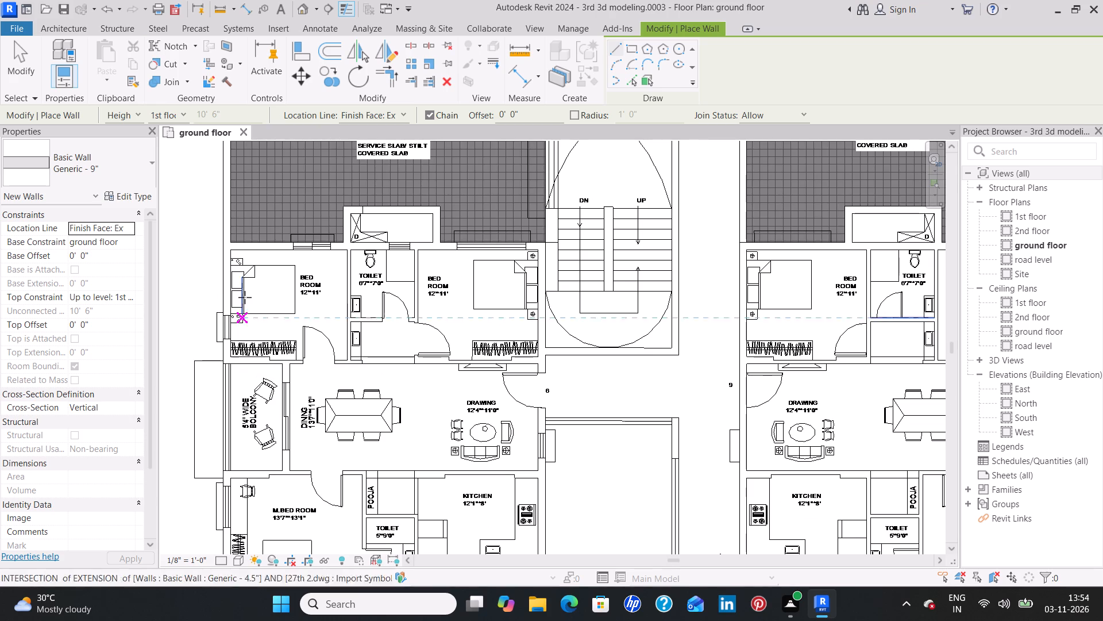
middle_drag(228, 244, 229, 350)
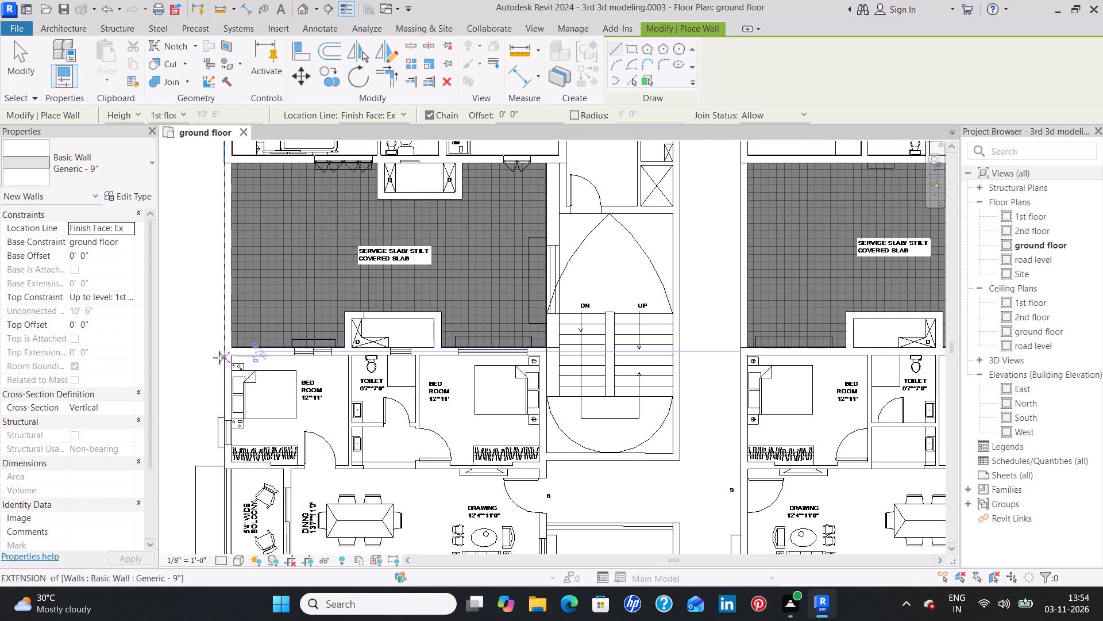
scroll(219, 358, up, 4)
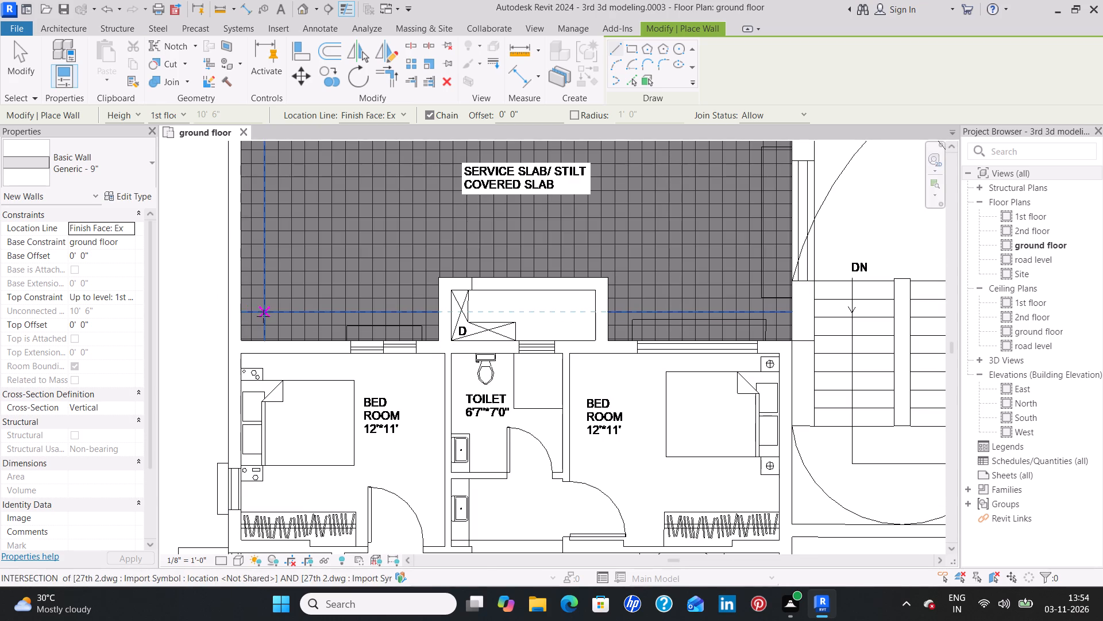
click(227, 340)
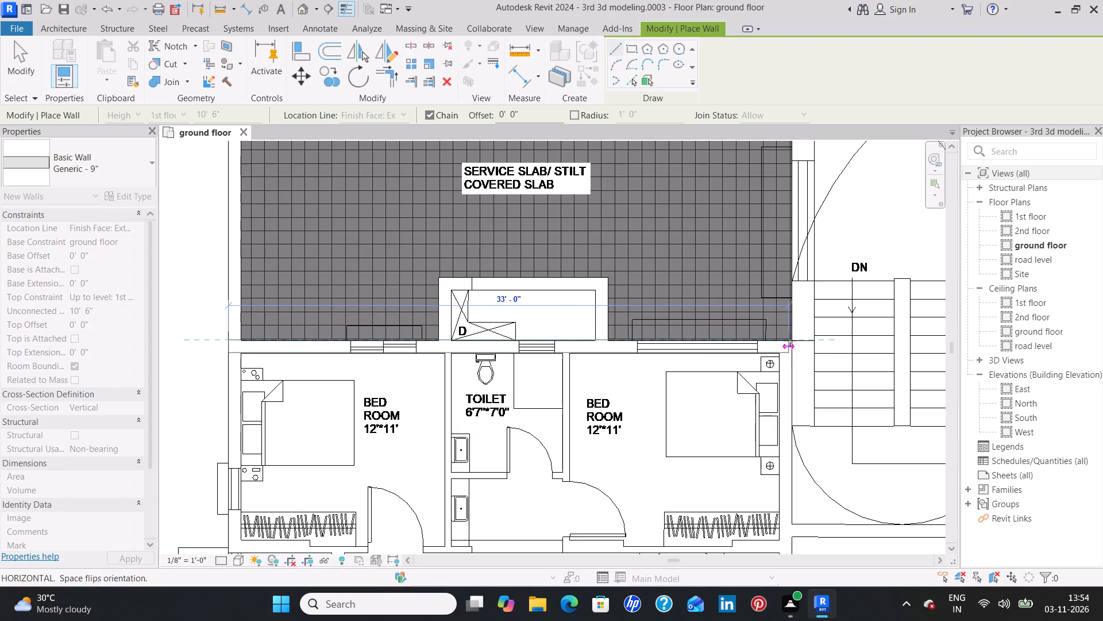
scroll(790, 341, up, 3)
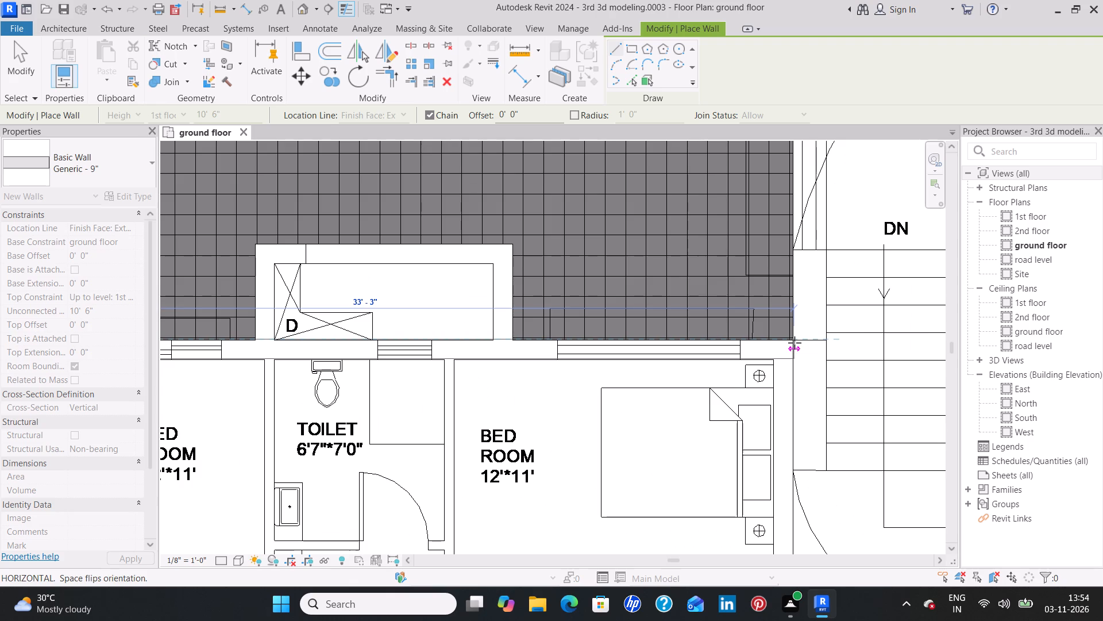
click(795, 340)
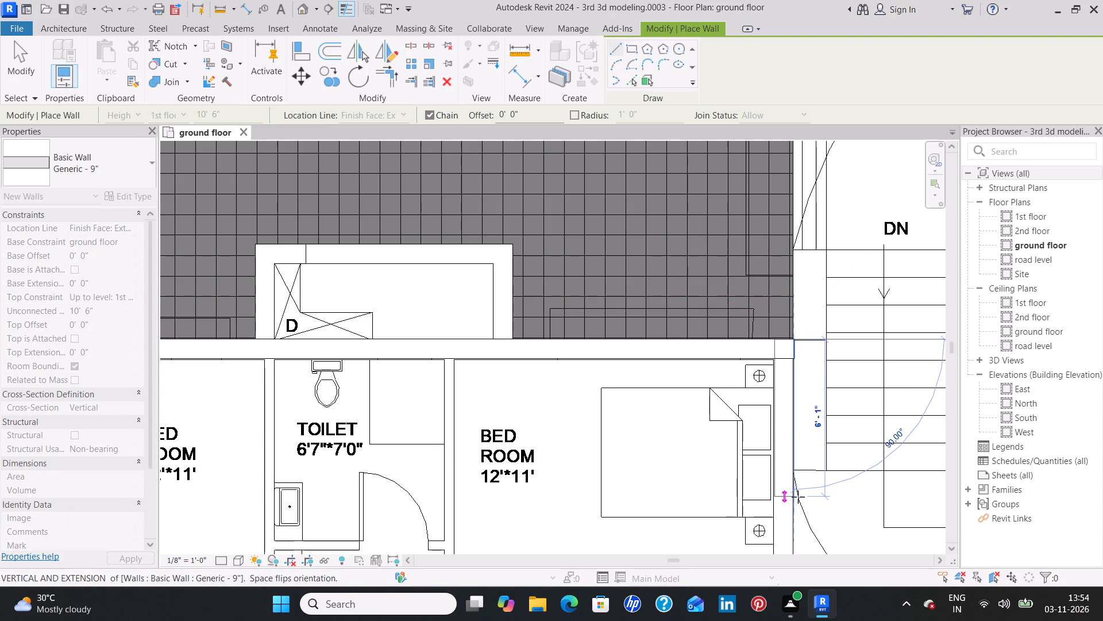
Continue the chain with a vertical Generic - 9" wall about 38' long, past the drawing room and kitchen to the utility's outer corner.
scroll(793, 506, down, 2)
middle_drag(793, 507, 761, 362)
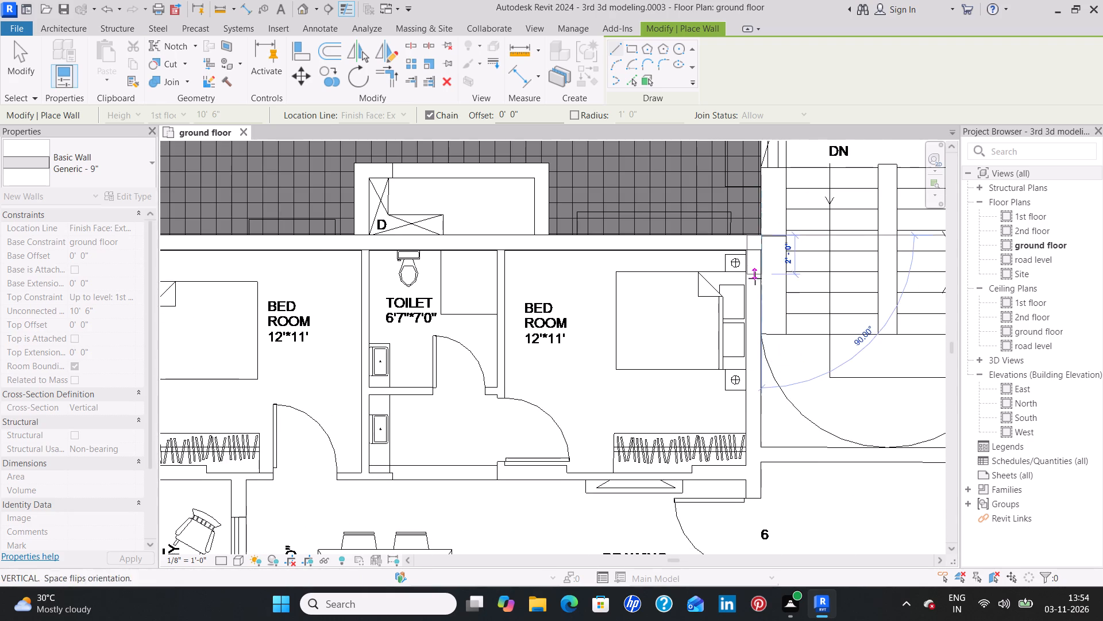
scroll(742, 308, down, 1)
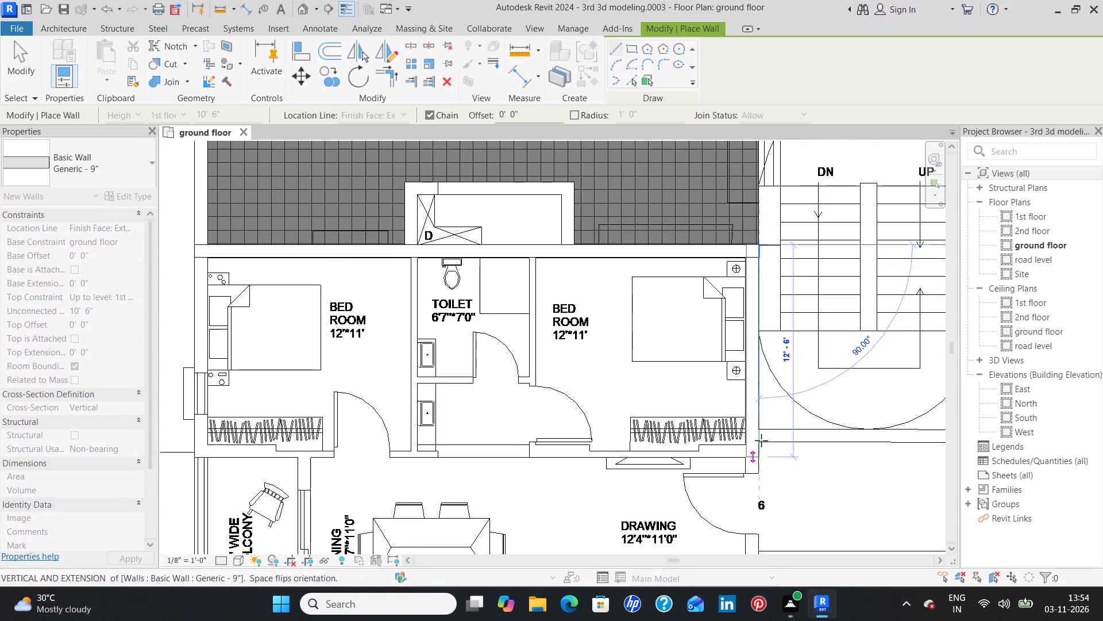
middle_drag(754, 493, 730, 303)
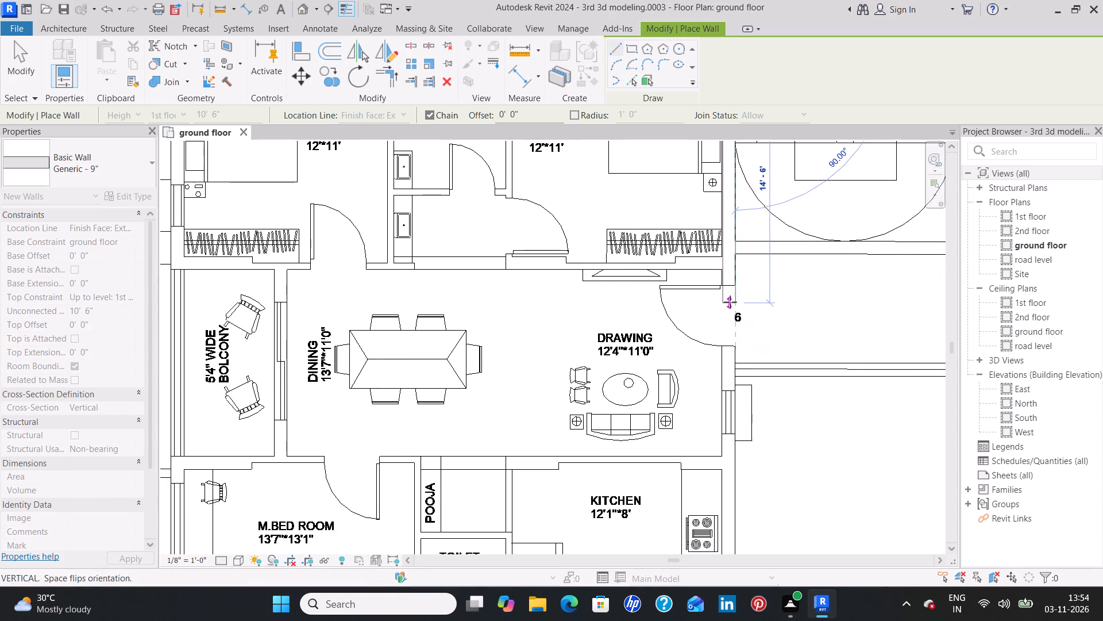
scroll(726, 303, down, 2)
middle_drag(736, 455, 736, 322)
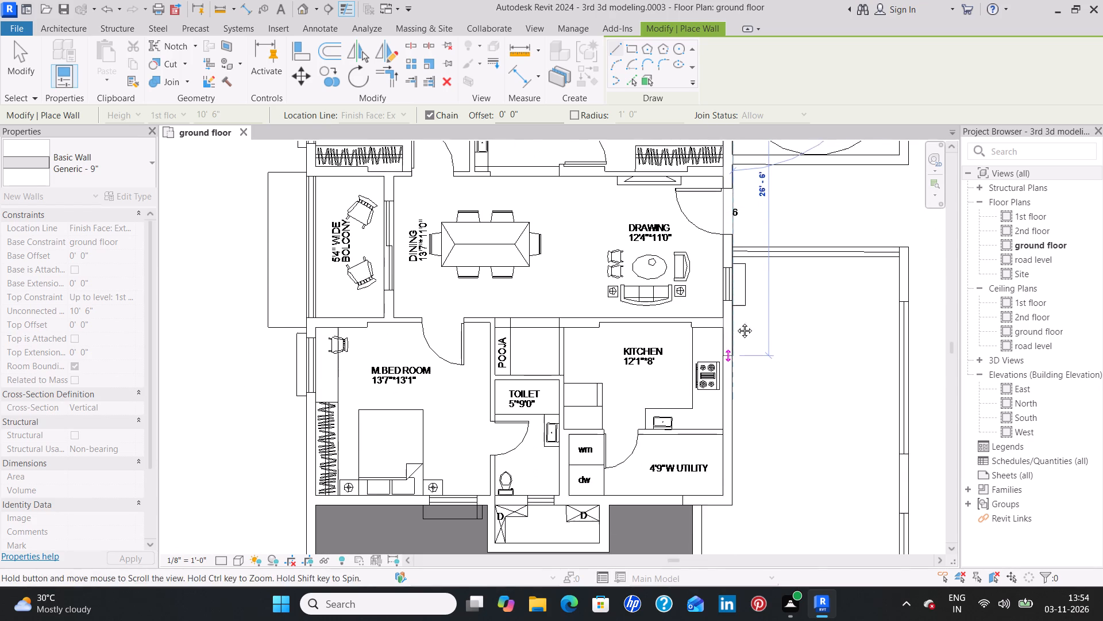
middle_drag(736, 322, 736, 284)
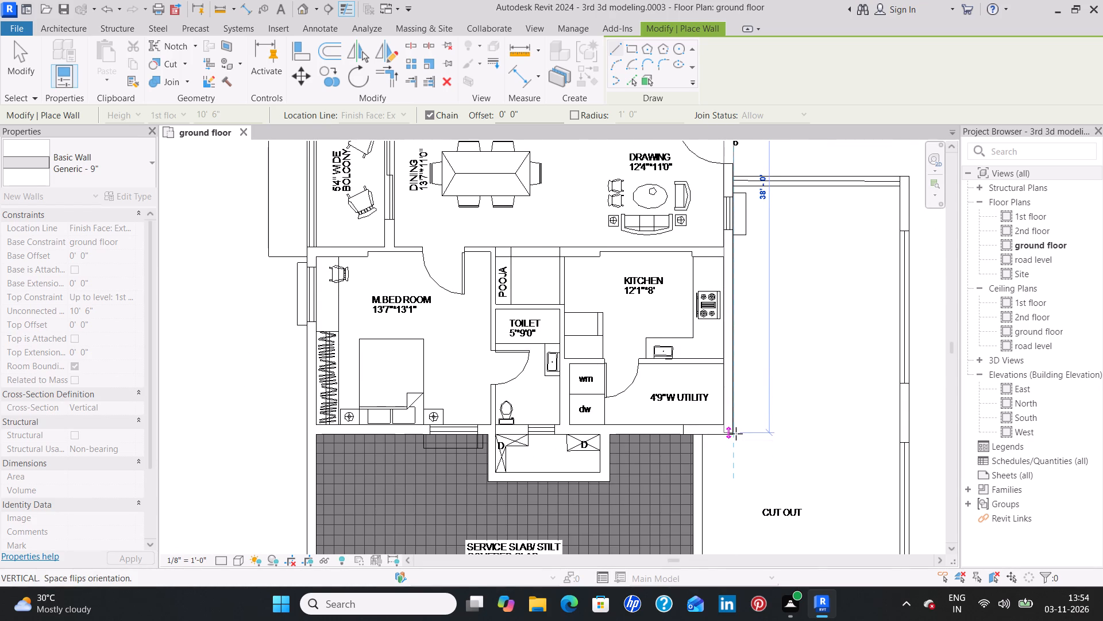
scroll(734, 432, up, 4)
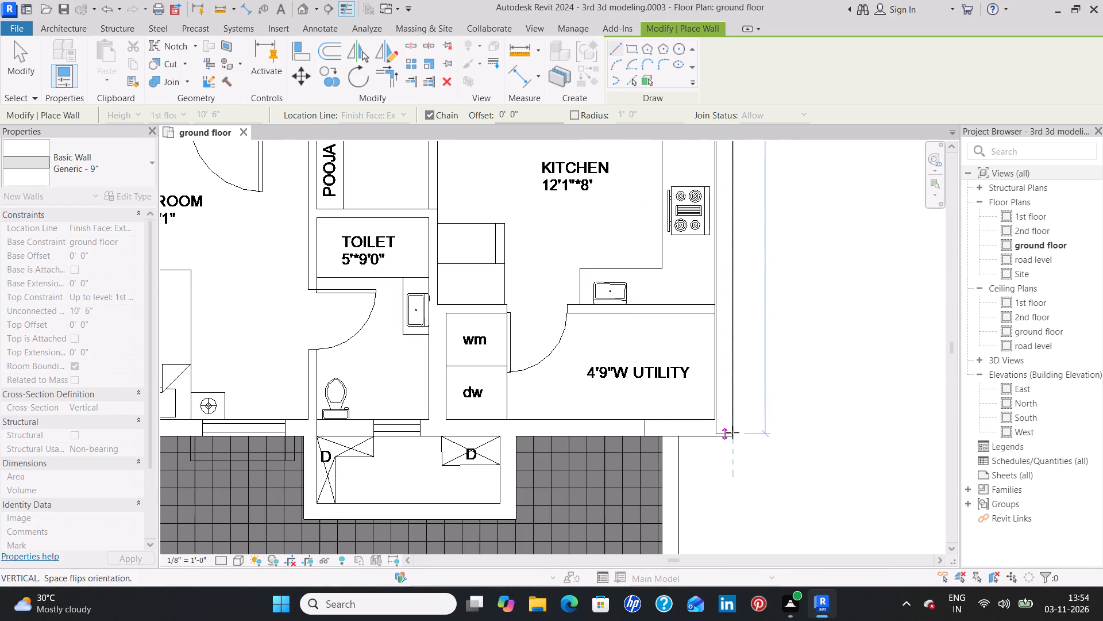
click(732, 436)
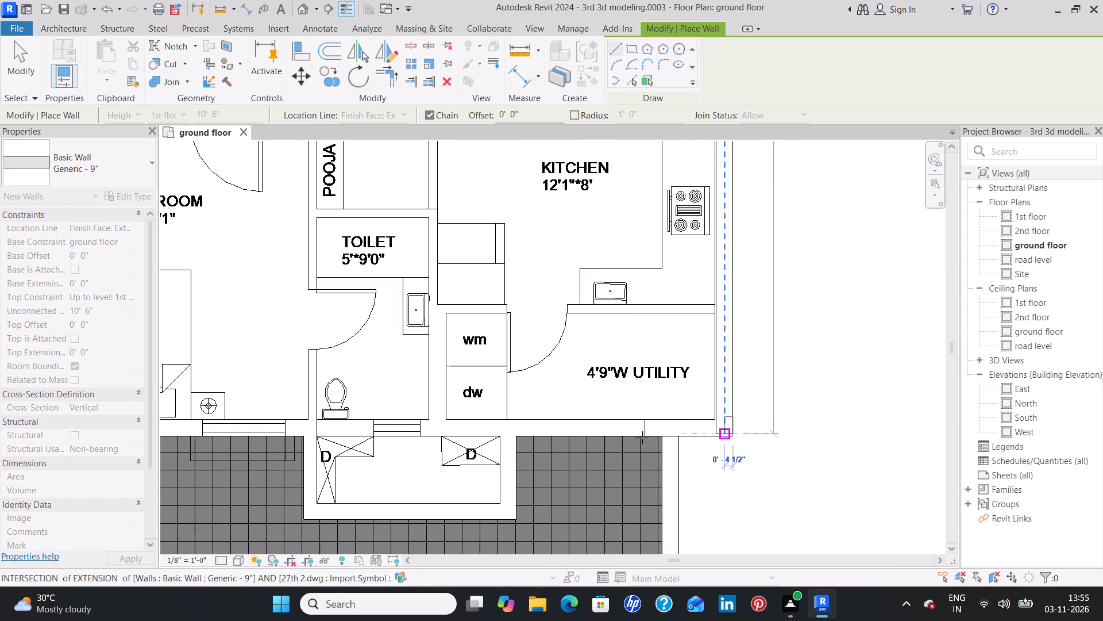
key(Escape)
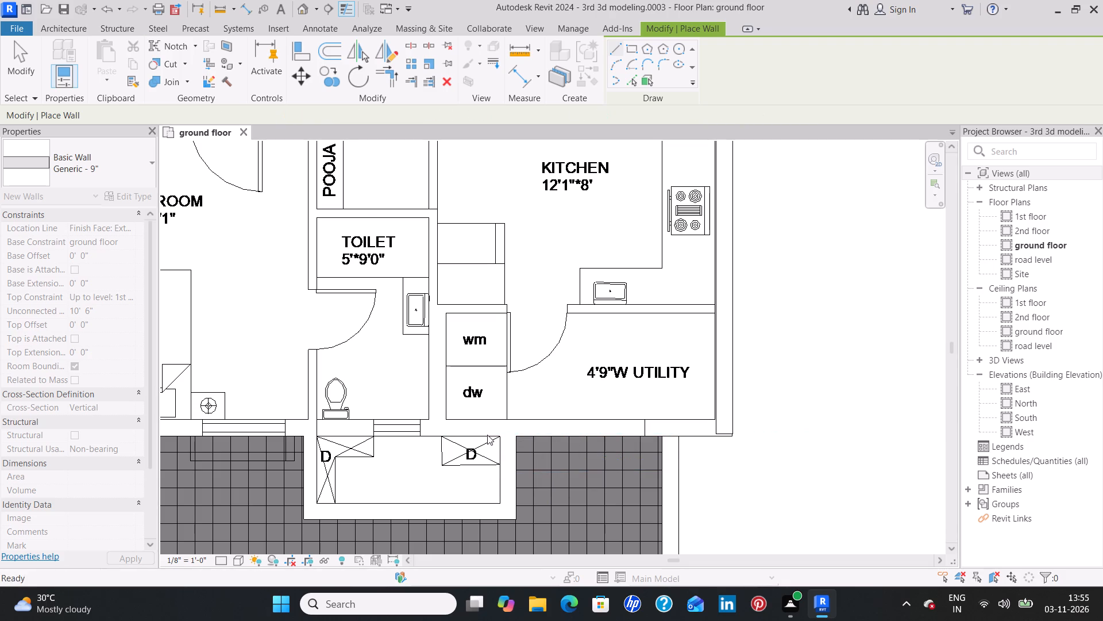
key(Escape)
Stretch the utility end of the vertical 9" wall to the outer corner of the CAD outline, for a length of 37' 9".
click(723, 432)
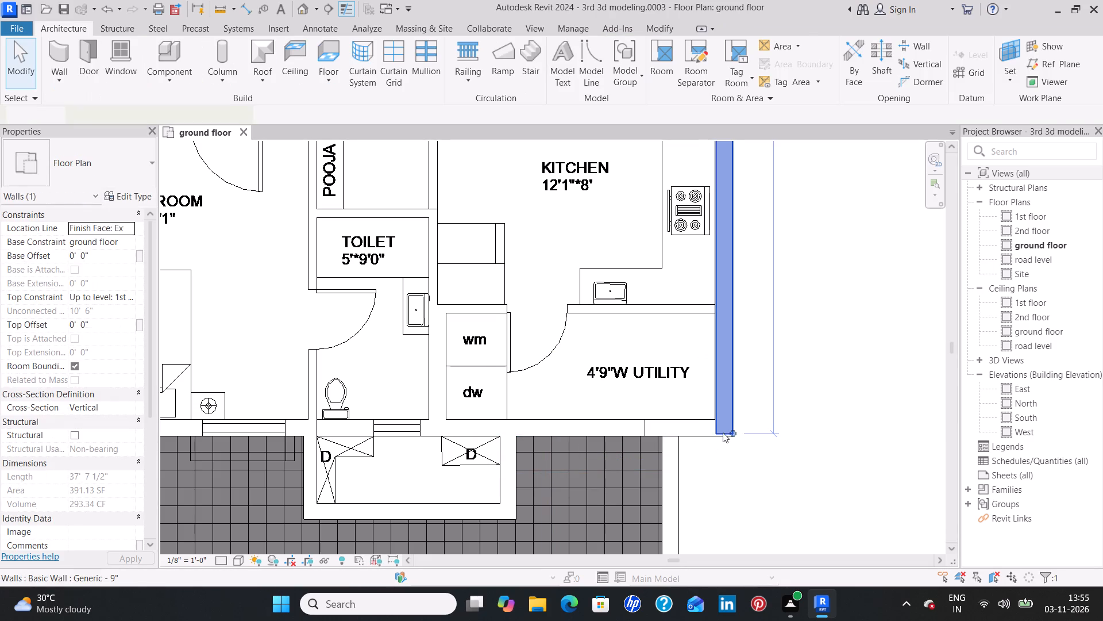
click(731, 432)
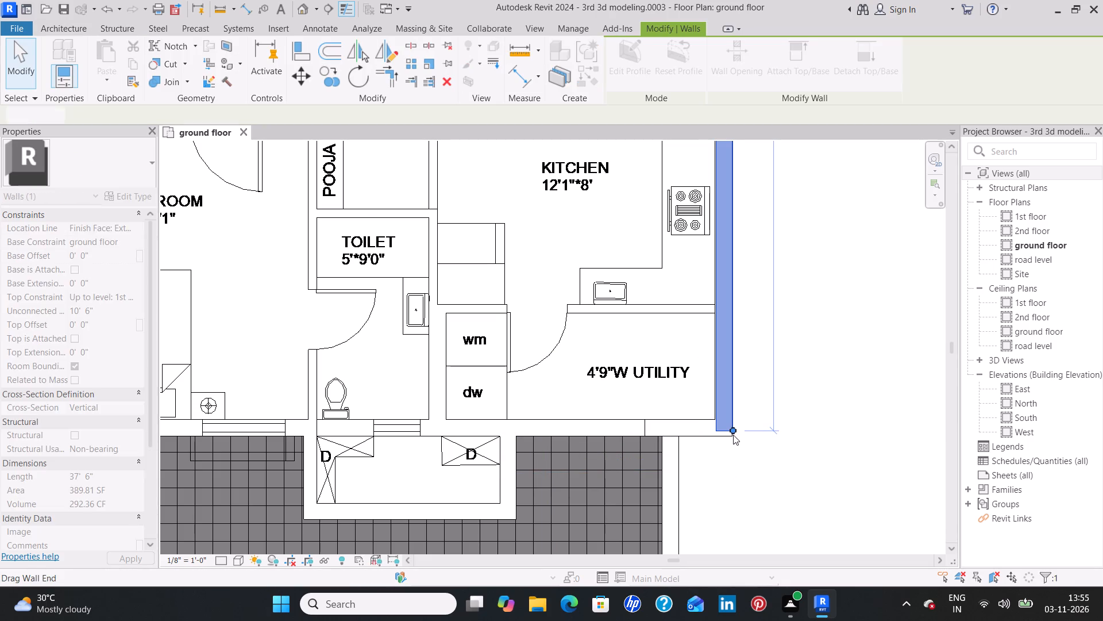
scroll(731, 432, up, 7)
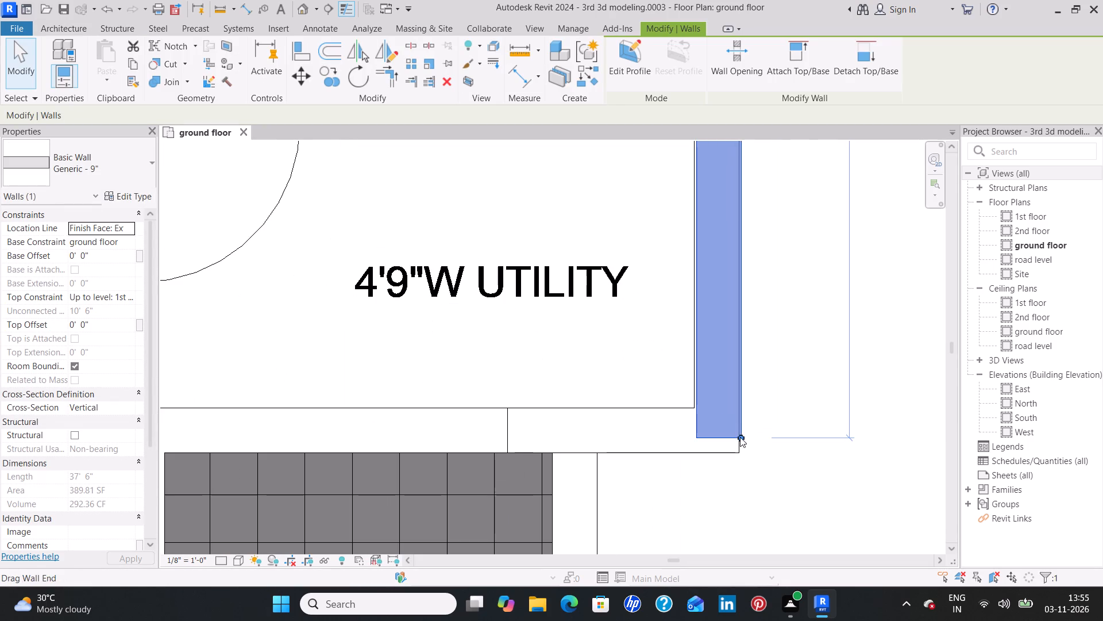
drag(741, 436, 741, 452)
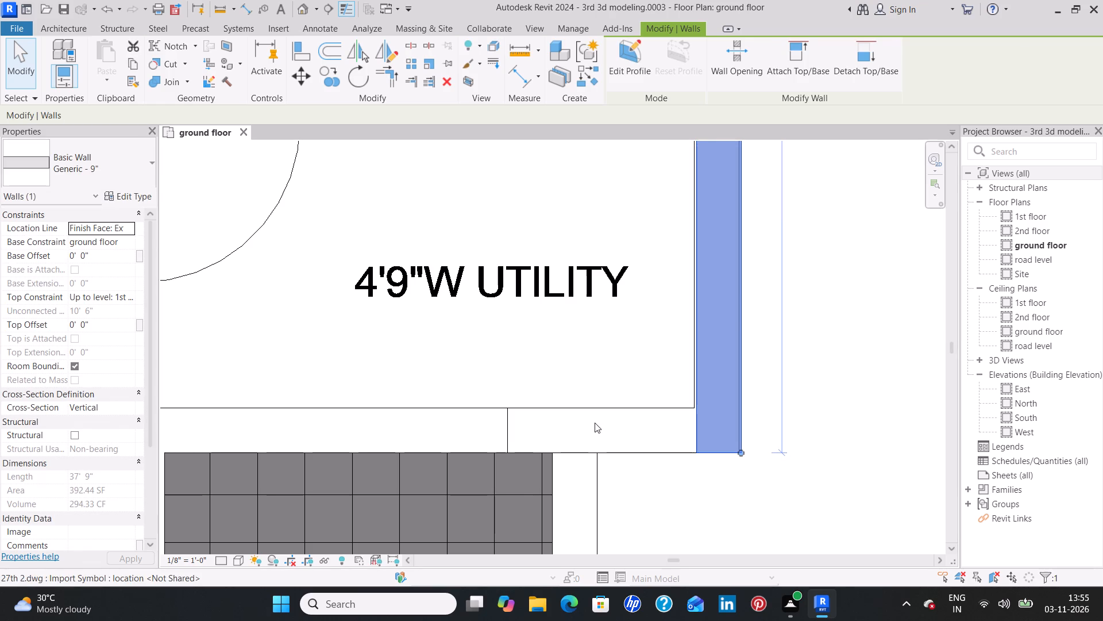
Nudge the vertical 9" wall beside apartment 6's utility sideways until its inner face lines up with the CAD wall line.
key(Escape)
click(693, 436)
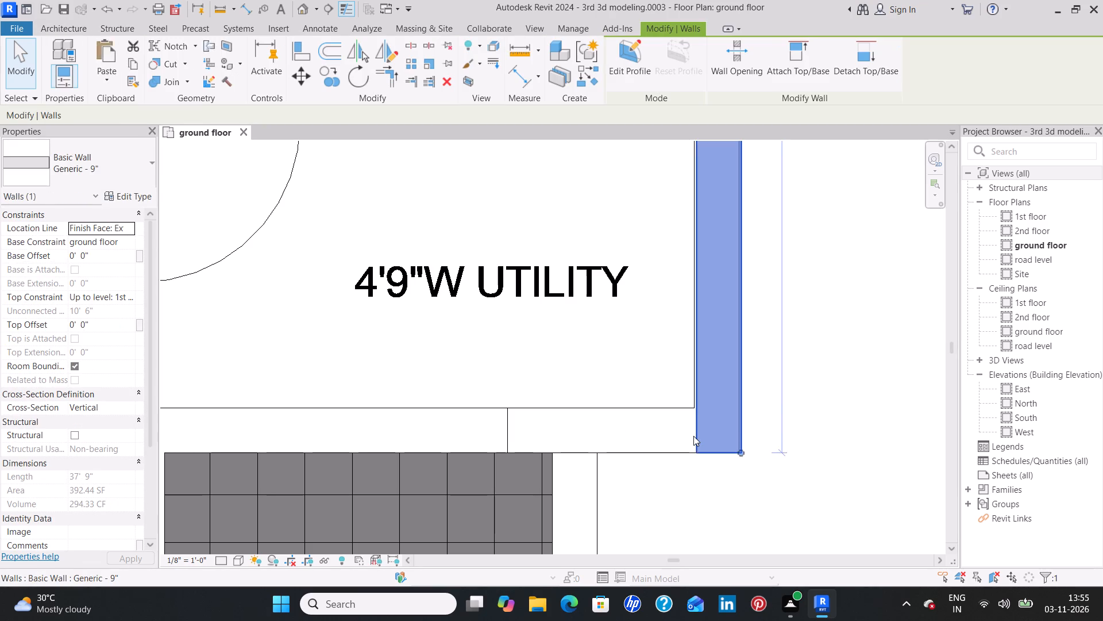
key(Left)
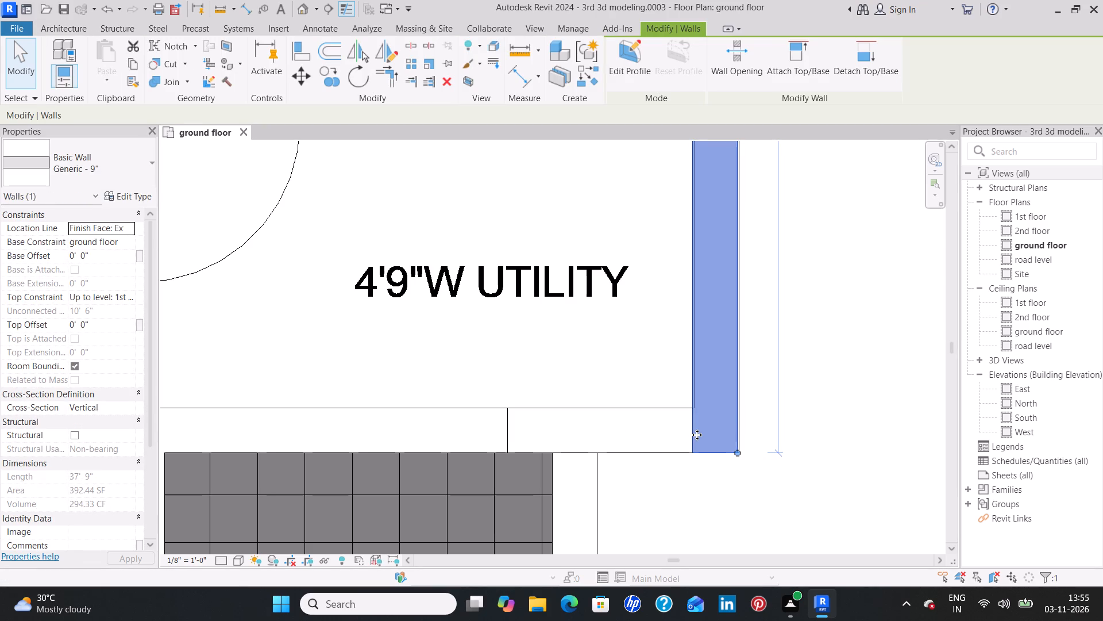
key(Right)
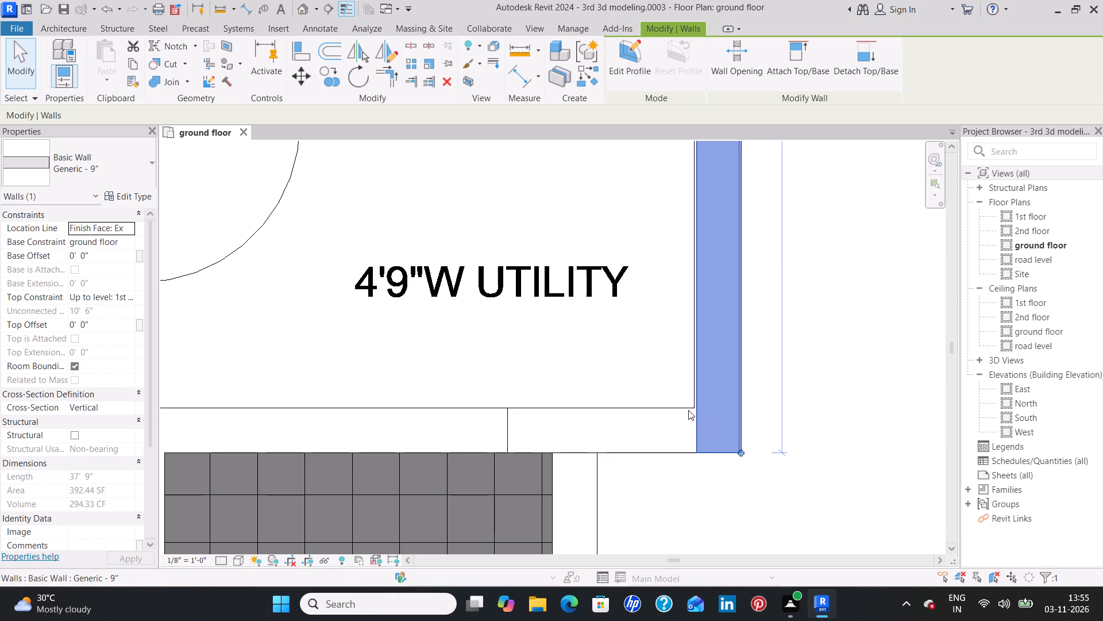
scroll(688, 410, up, 9)
key(Left)
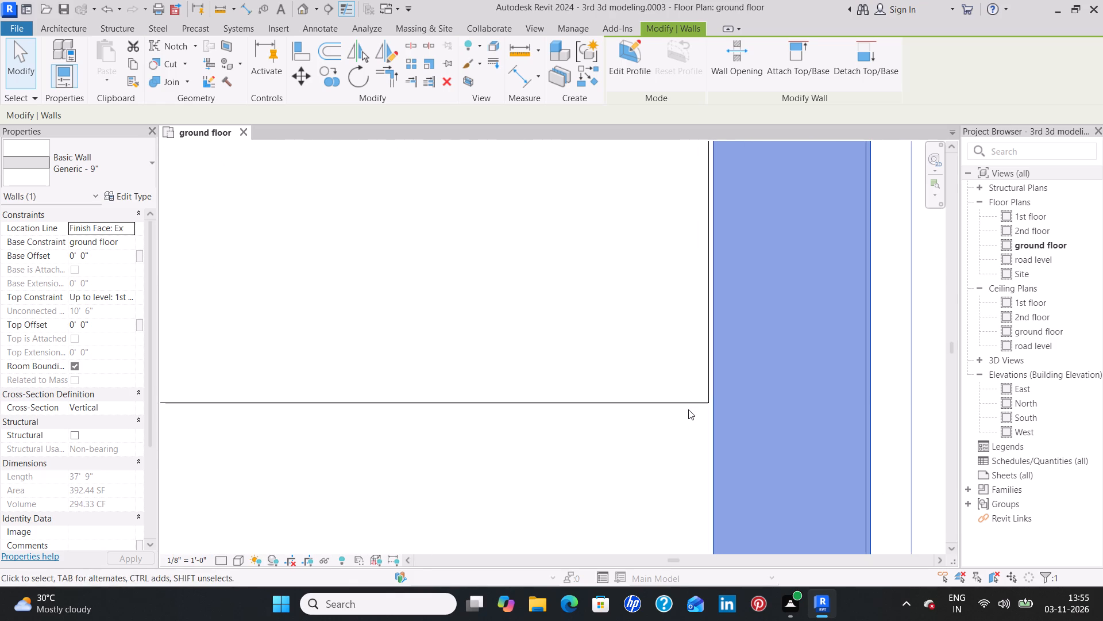
key(Left)
scroll(688, 409, down, 7)
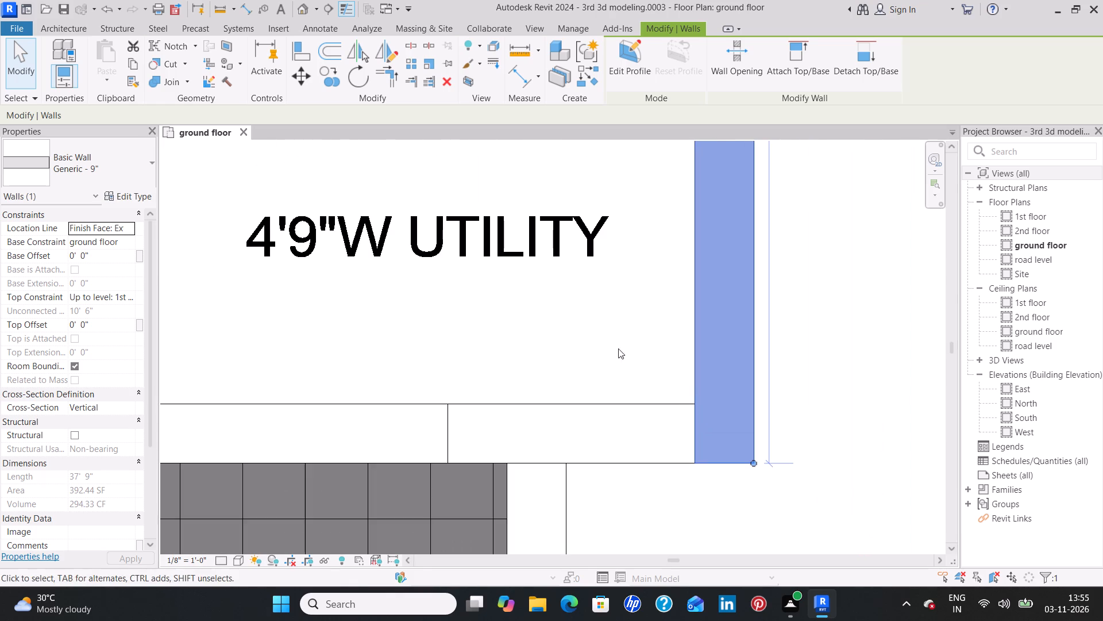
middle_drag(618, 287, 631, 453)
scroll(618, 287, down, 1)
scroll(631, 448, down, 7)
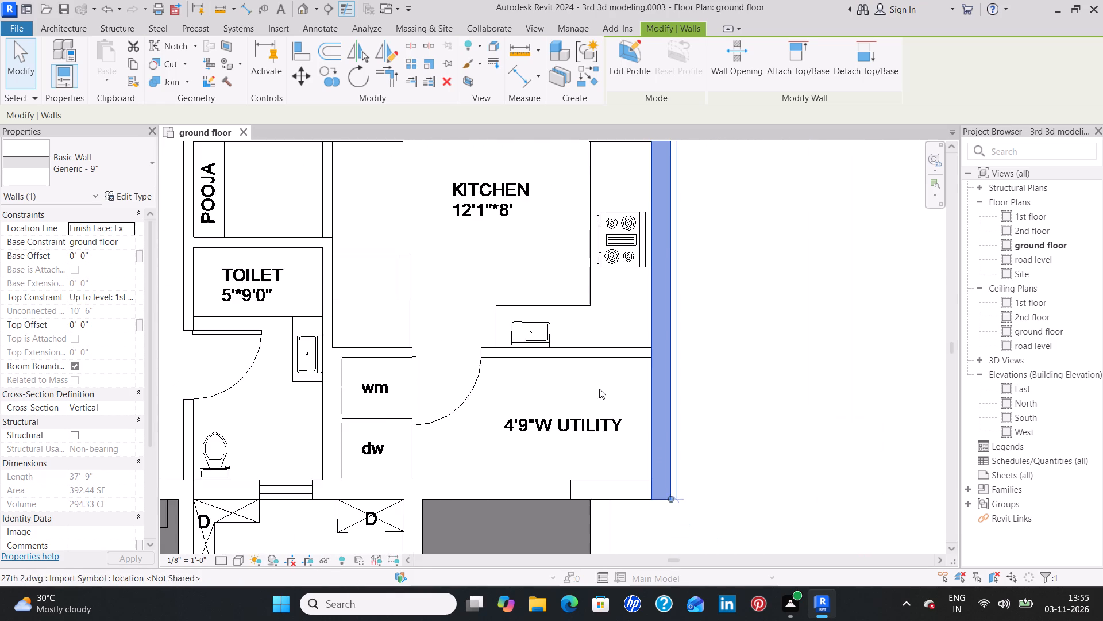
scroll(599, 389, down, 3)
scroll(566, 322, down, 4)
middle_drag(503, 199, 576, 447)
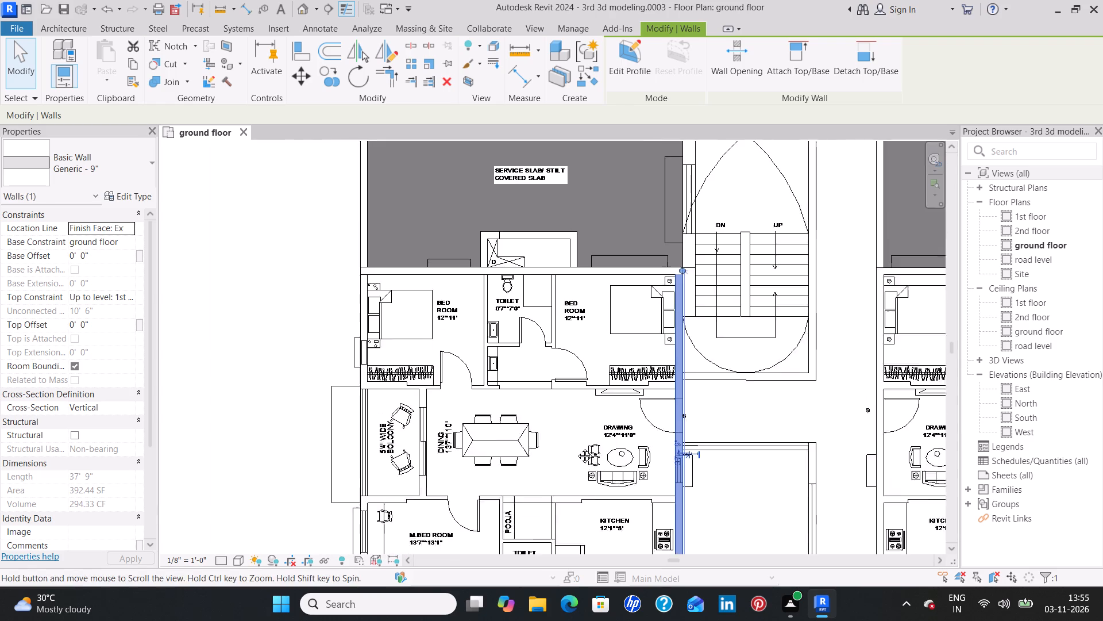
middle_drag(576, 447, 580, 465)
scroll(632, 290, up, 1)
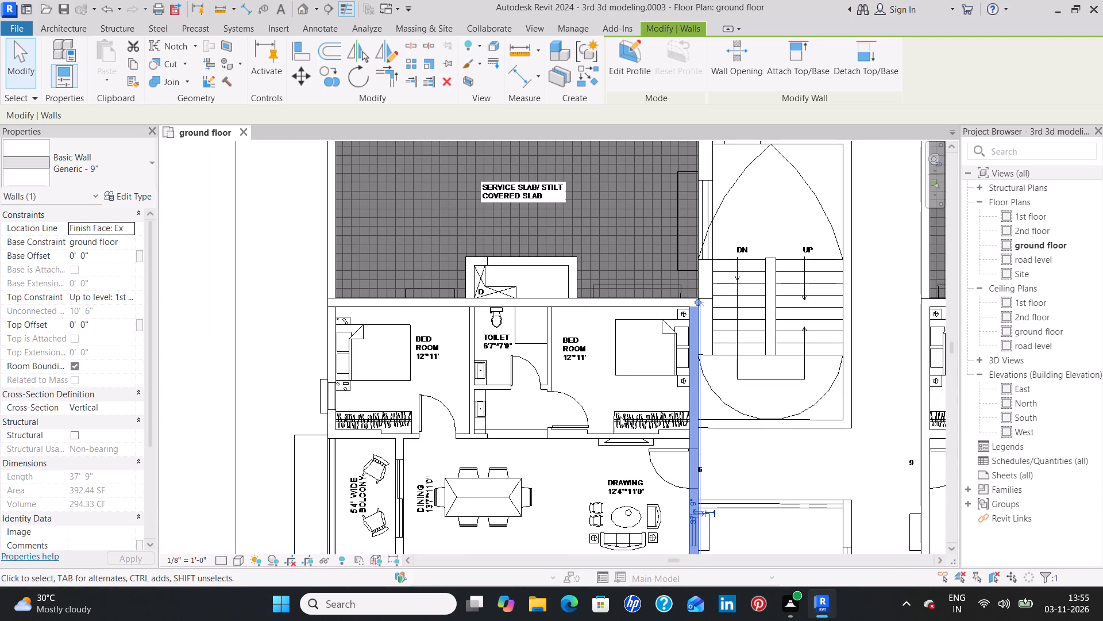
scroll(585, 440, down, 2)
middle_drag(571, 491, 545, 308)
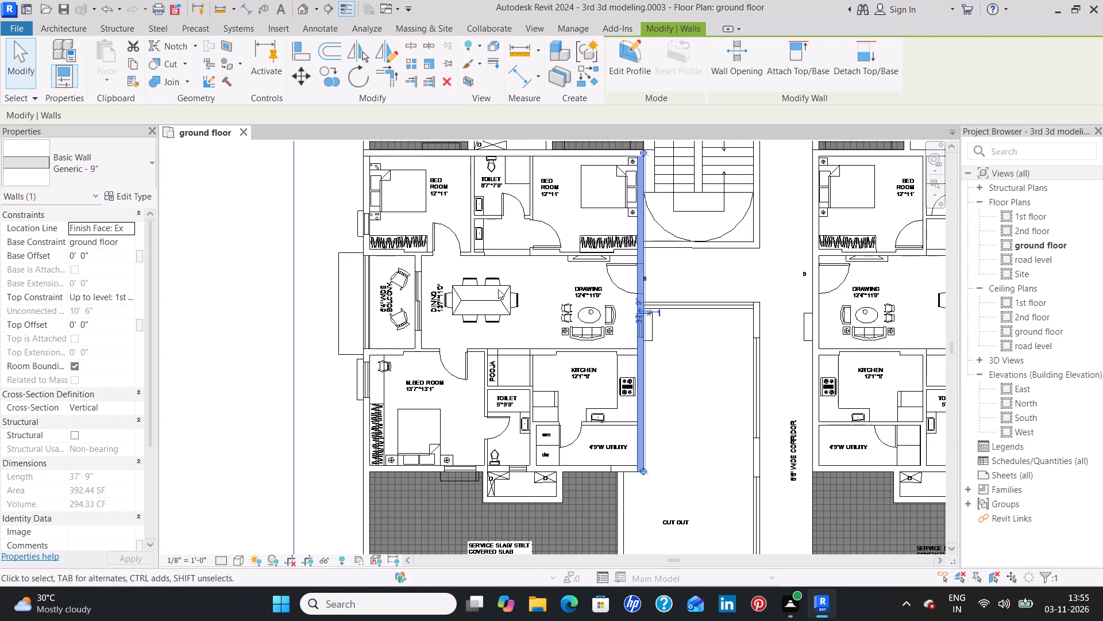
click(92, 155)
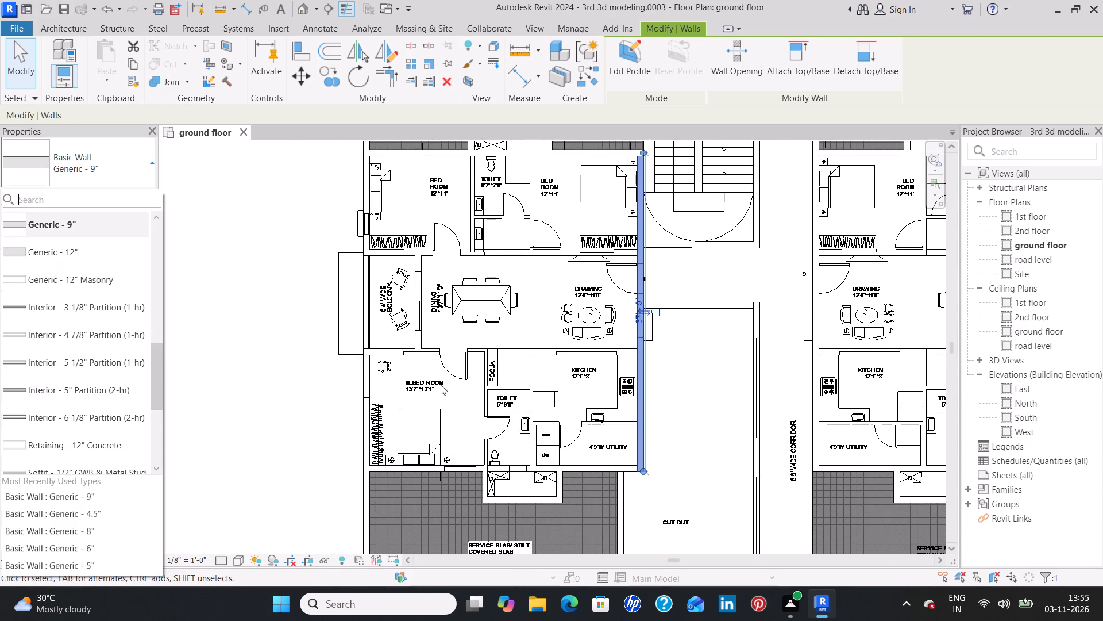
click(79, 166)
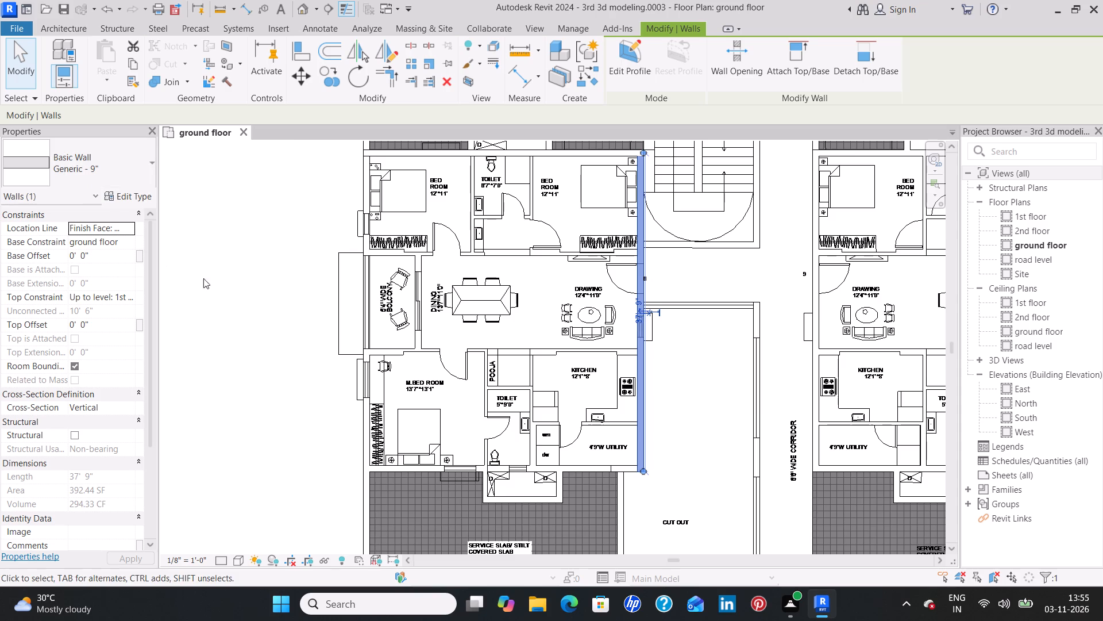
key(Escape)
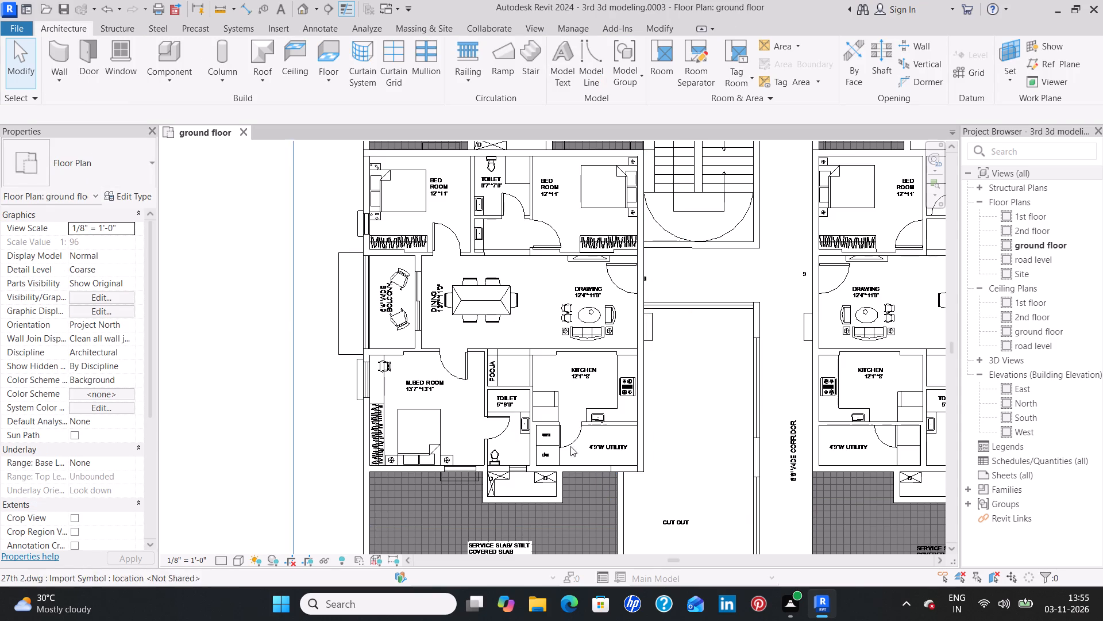
Draw a horizontal Generic - 9" wall about 33' long from the utility's outer corner past the toilet and master bedroom to the outer edge.
click(60, 44)
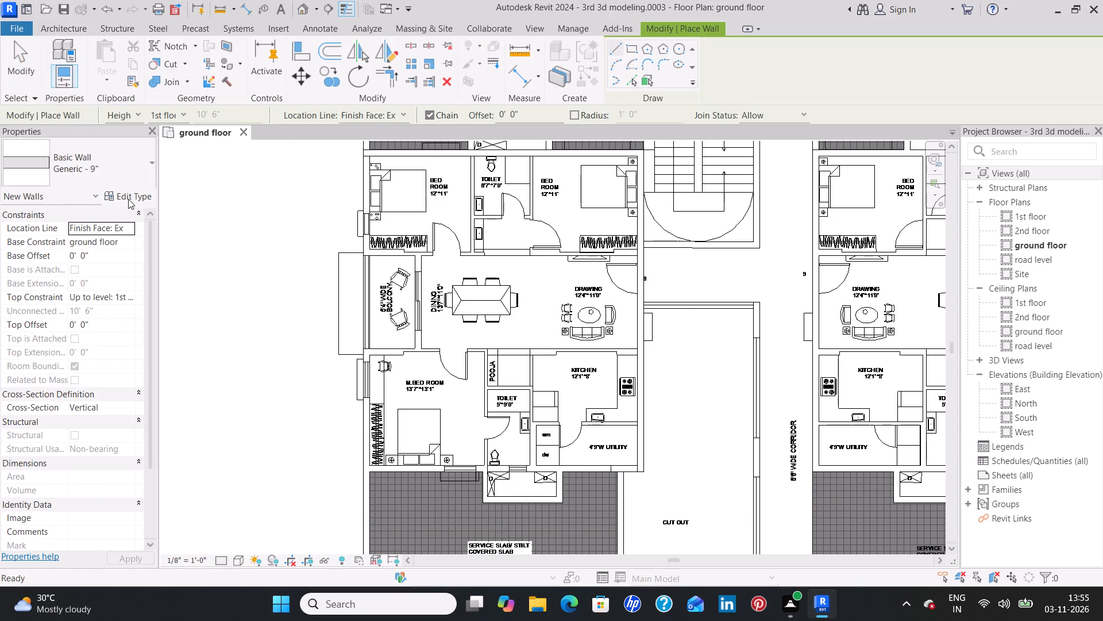
scroll(642, 469, up, 3)
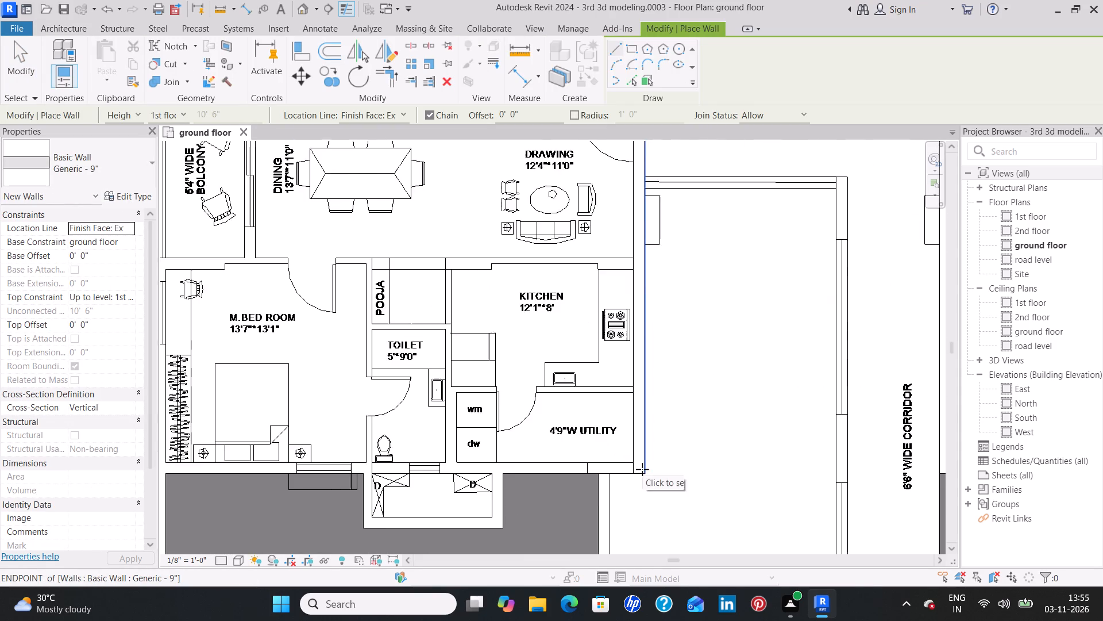
scroll(642, 469, up, 4)
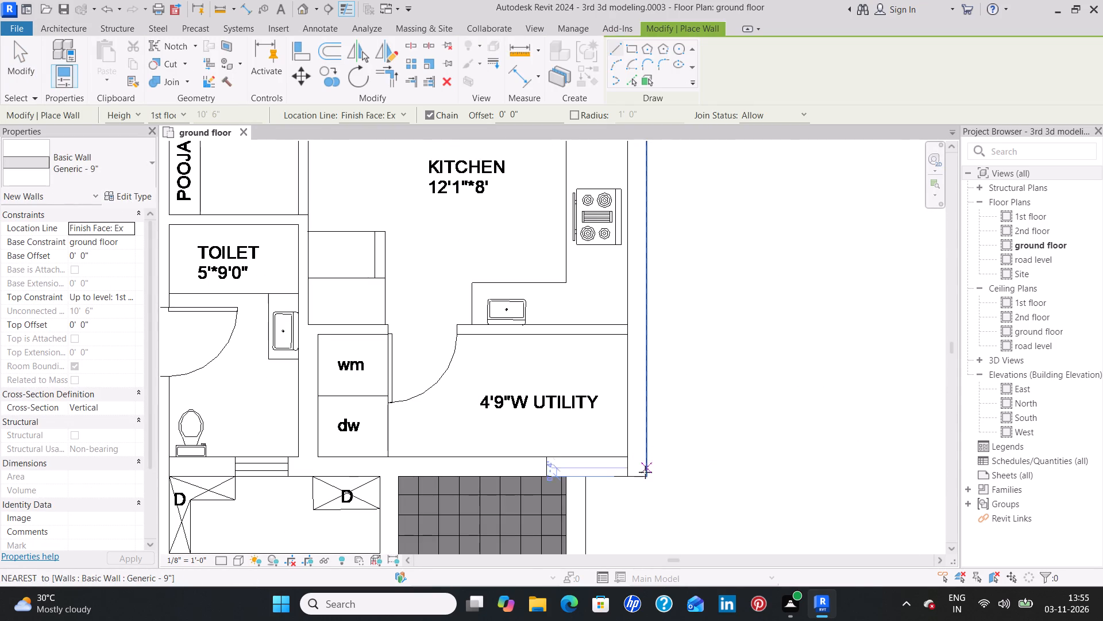
click(646, 479)
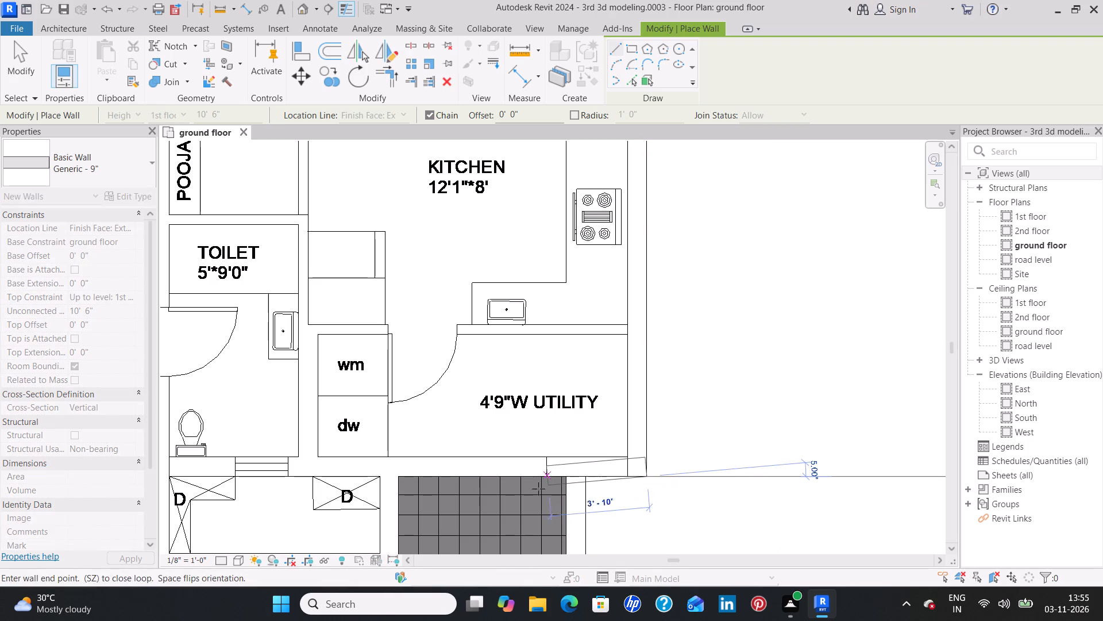
scroll(221, 473, down, 3)
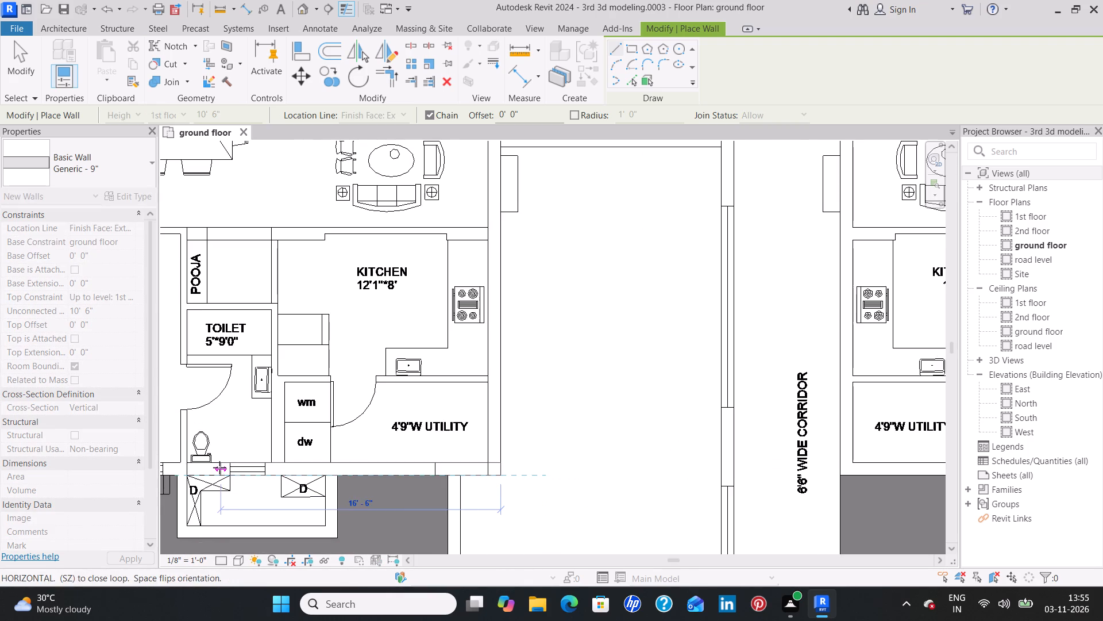
middle_drag(219, 467, 589, 444)
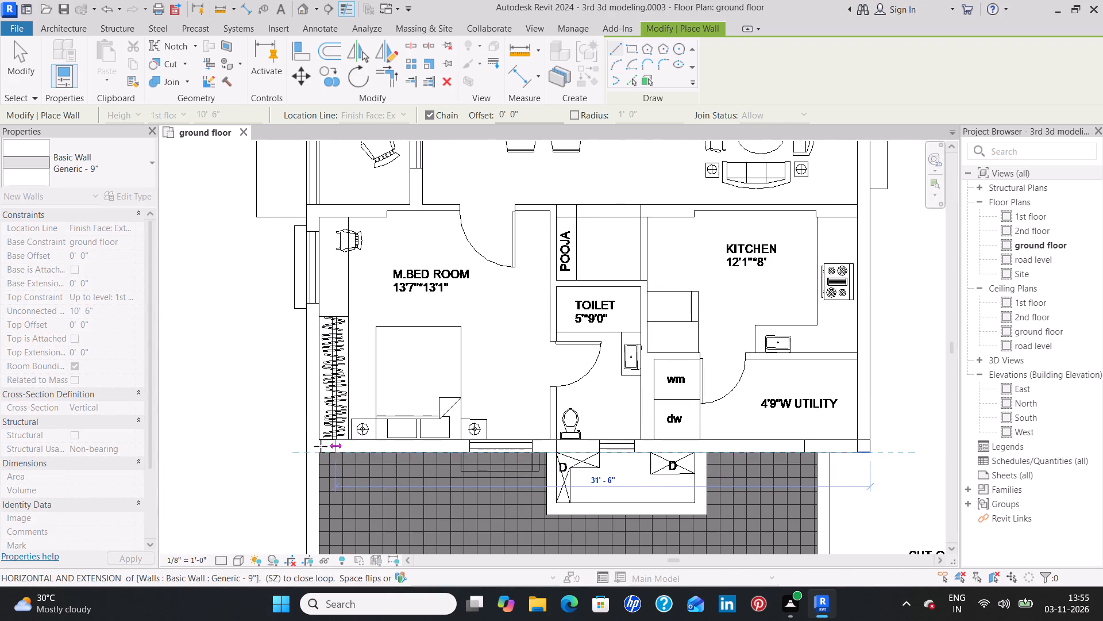
click(306, 446)
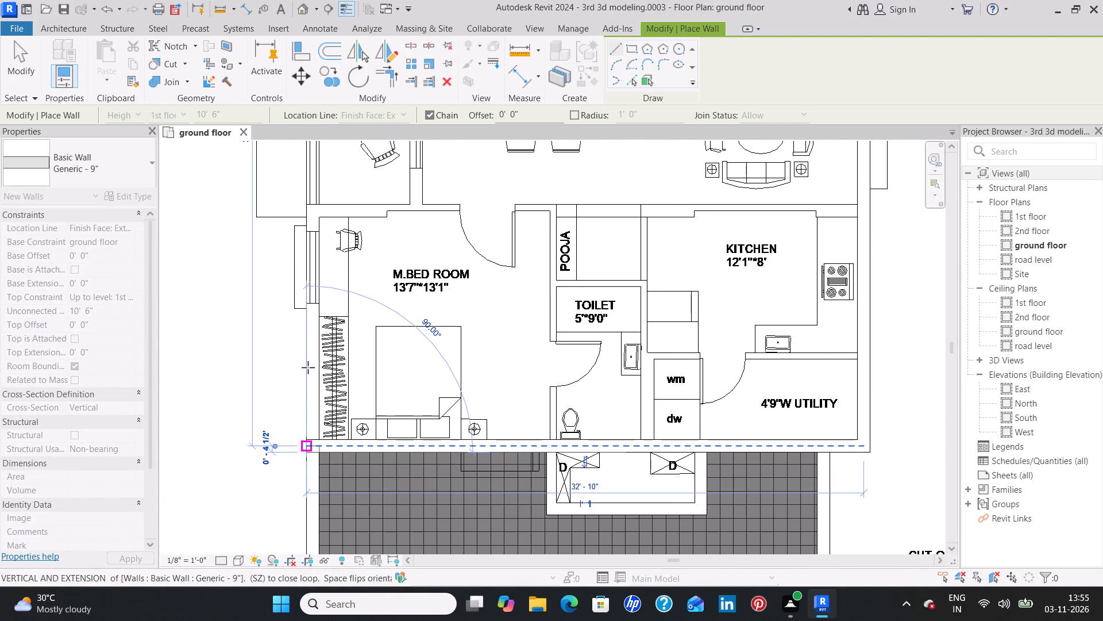
Continue the chain with a vertical Generic - 9" wall about 38' long past the master bedroom and balcony, closing at the bedroom's outer corner.
middle_drag(315, 224, 316, 448)
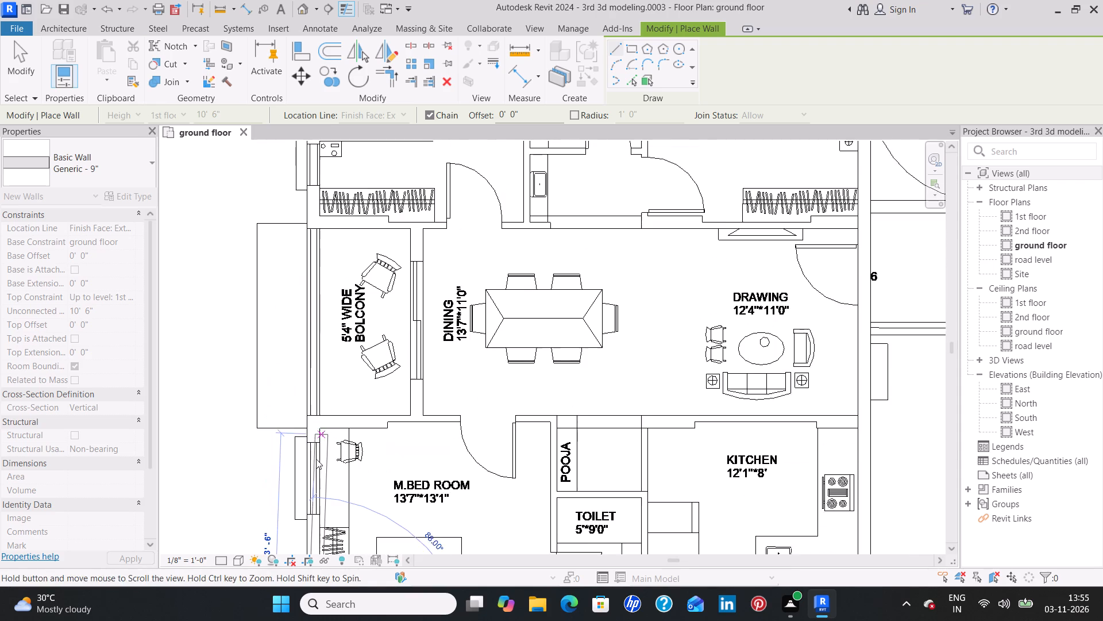
middle_drag(314, 237, 315, 405)
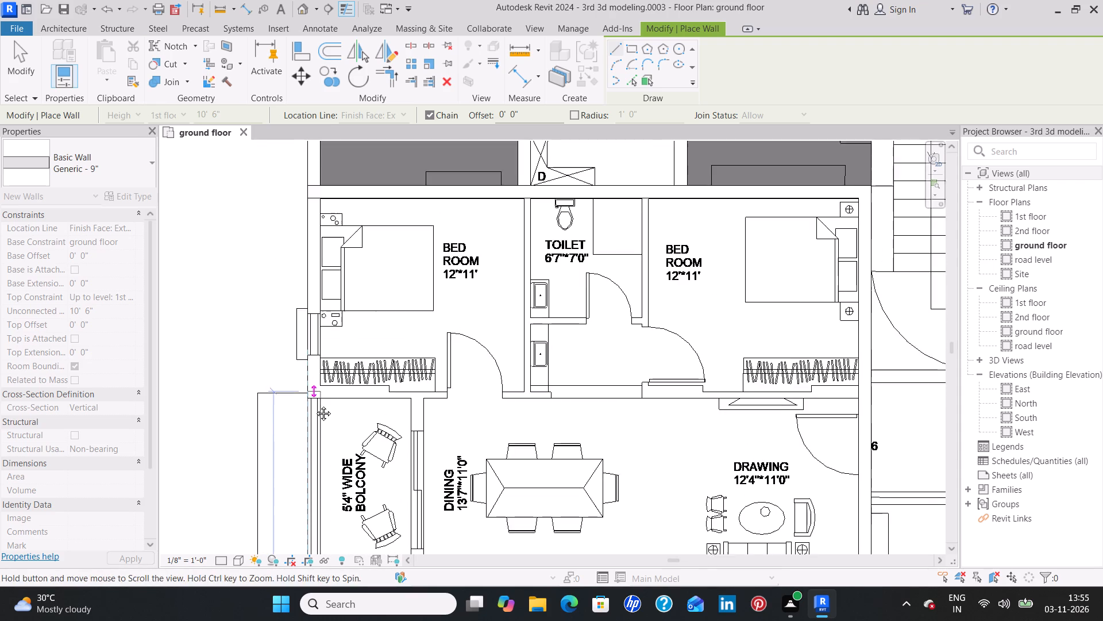
middle_drag(315, 405, 315, 415)
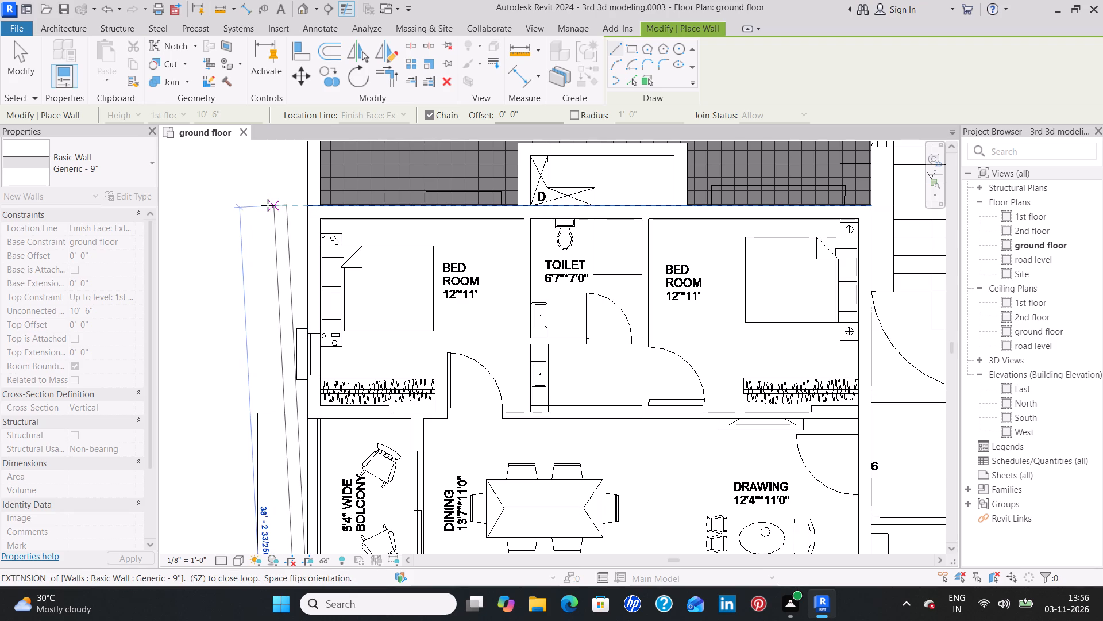
click(307, 203)
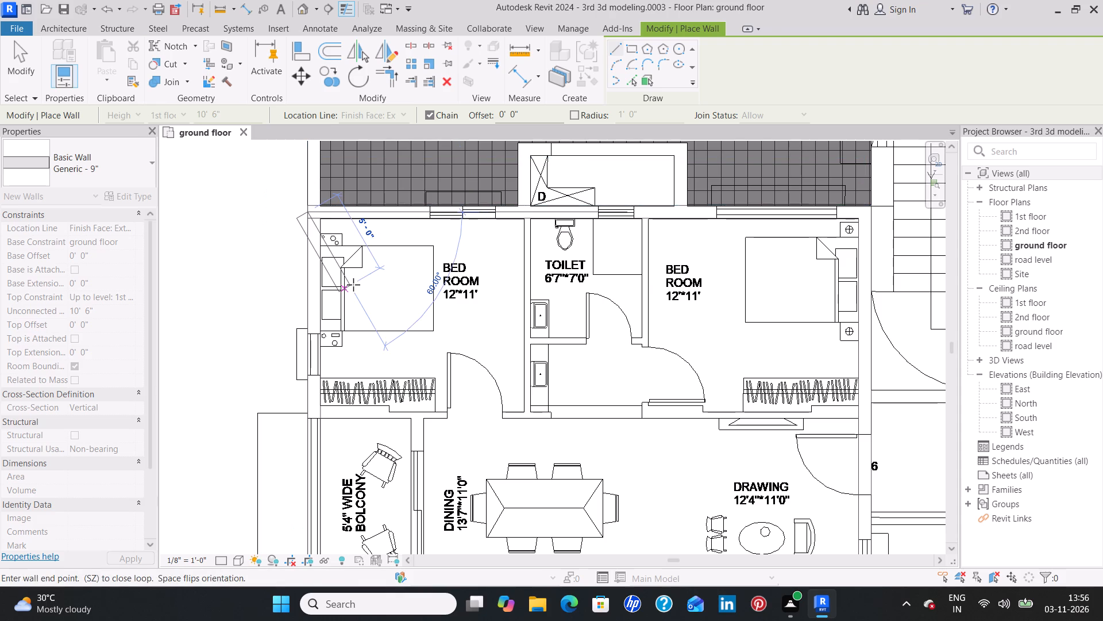
key(Escape)
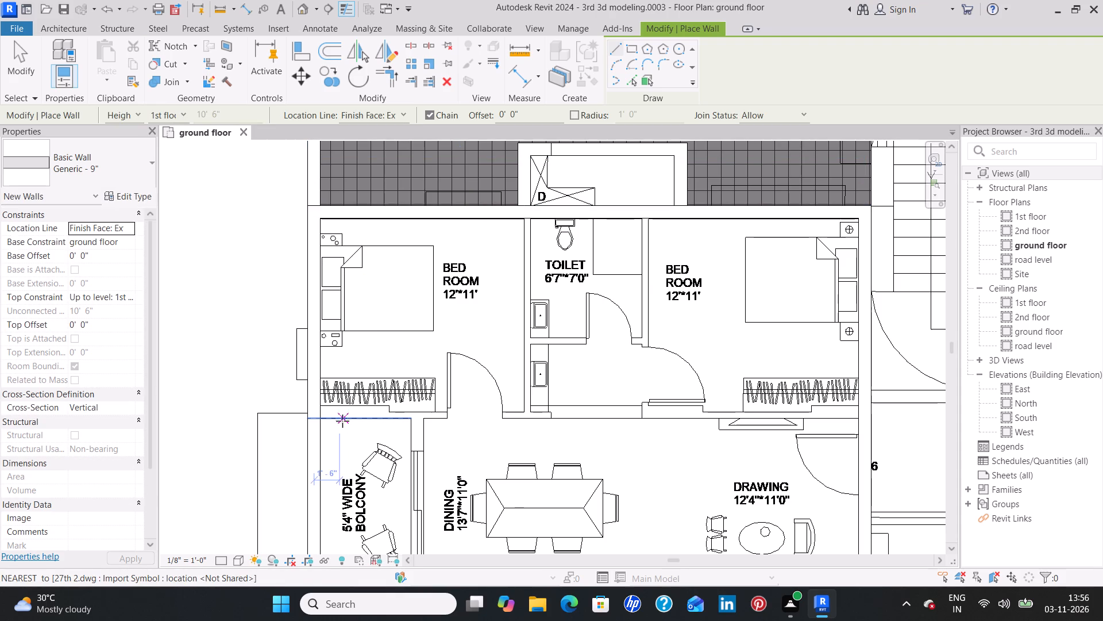
Draw a short horizontal Generic - 9" wall about 4'5" long between the bedroom wardrobe and the balcony, starting at the outer wall.
scroll(333, 420, up, 2)
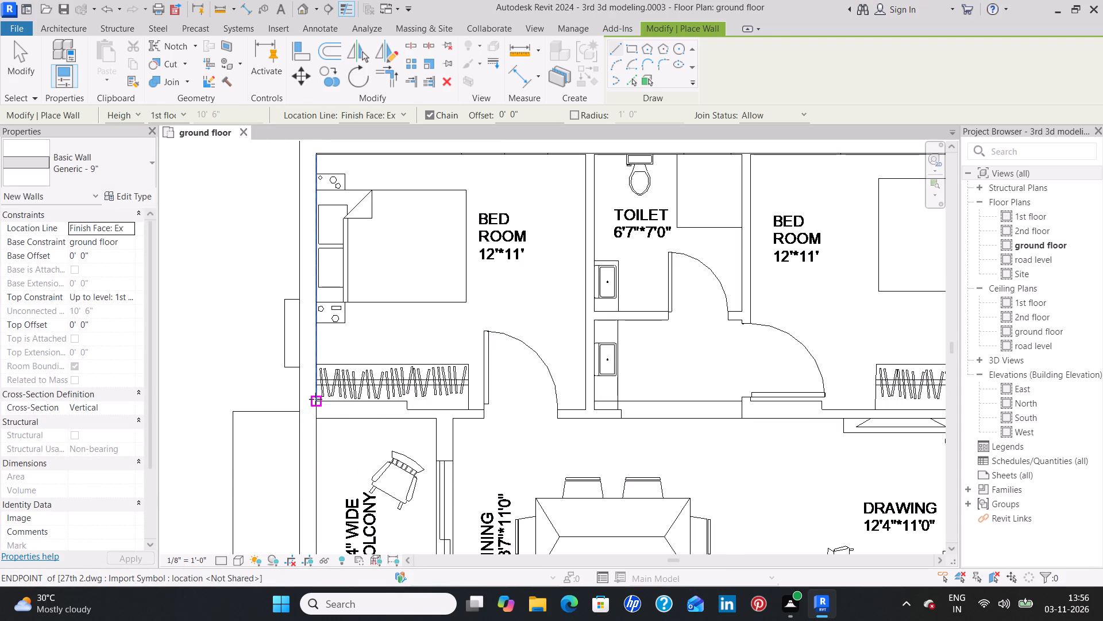
click(315, 399)
click(404, 399)
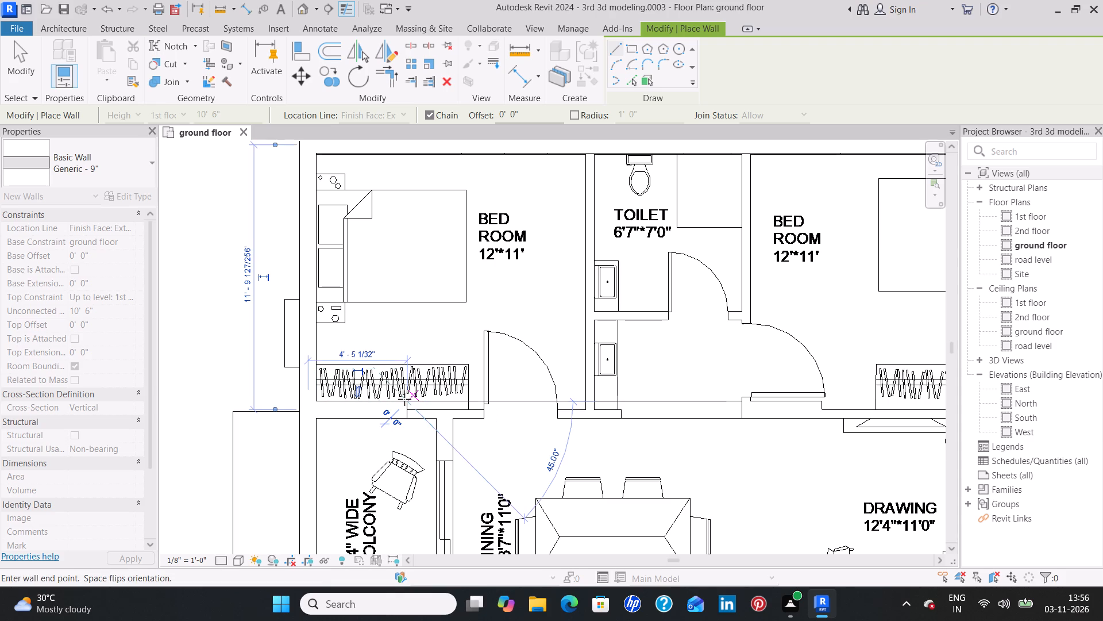
key(Escape)
Draw a flipped vertical Generic - 9" wall between the 5'4" wide balcony and the dining area, spanning the balcony's full extent.
scroll(440, 426, down, 2)
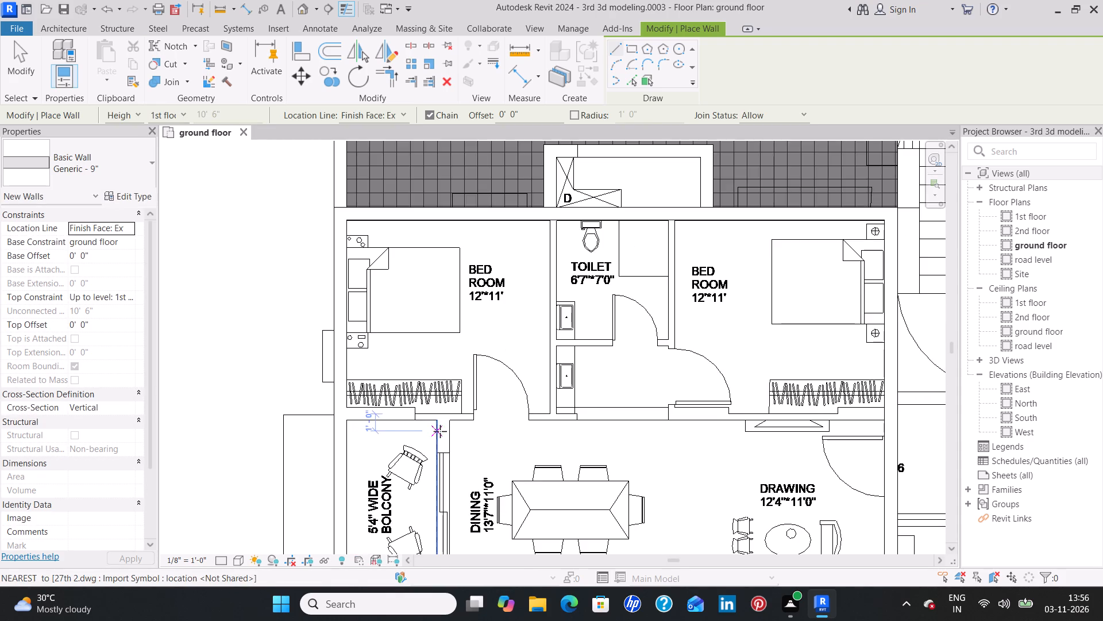
middle_drag(440, 428, 437, 340)
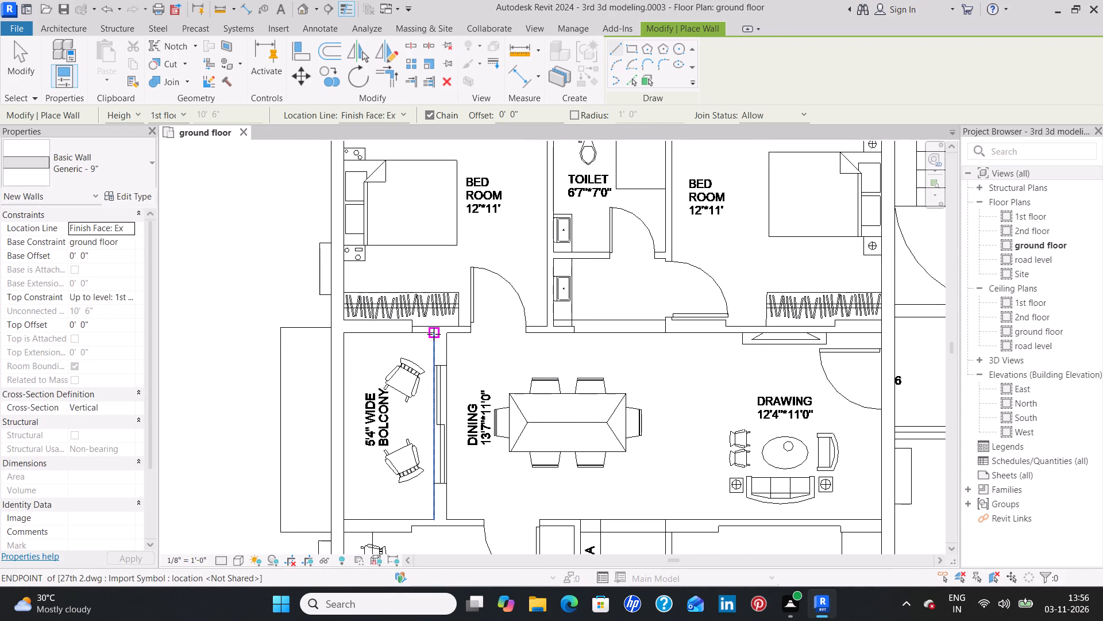
click(434, 334)
key(space)
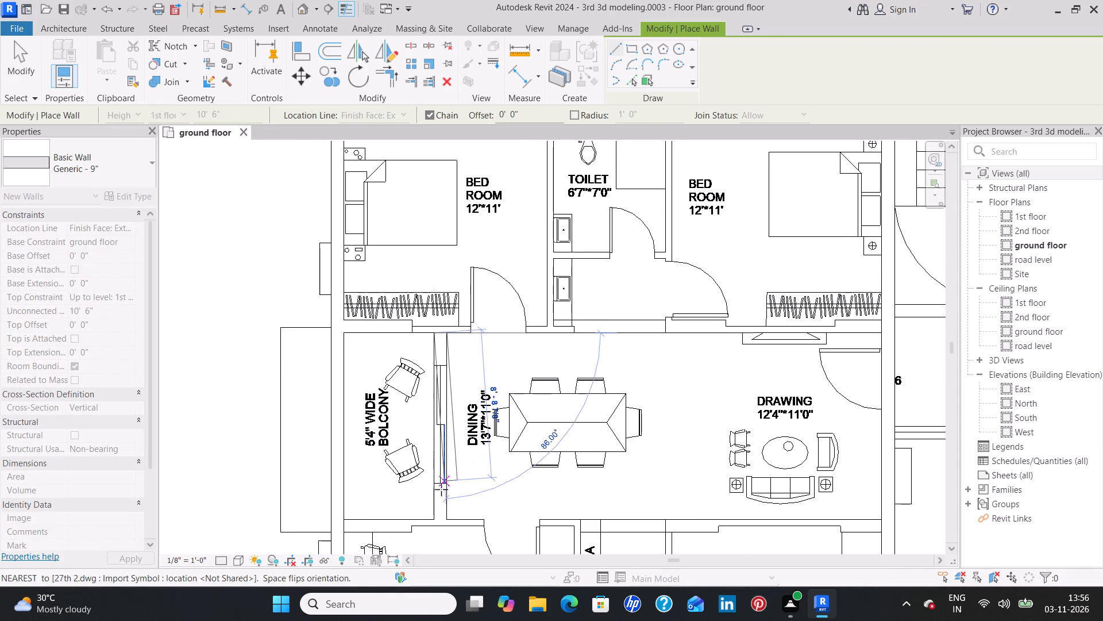
click(437, 517)
key(Escape)
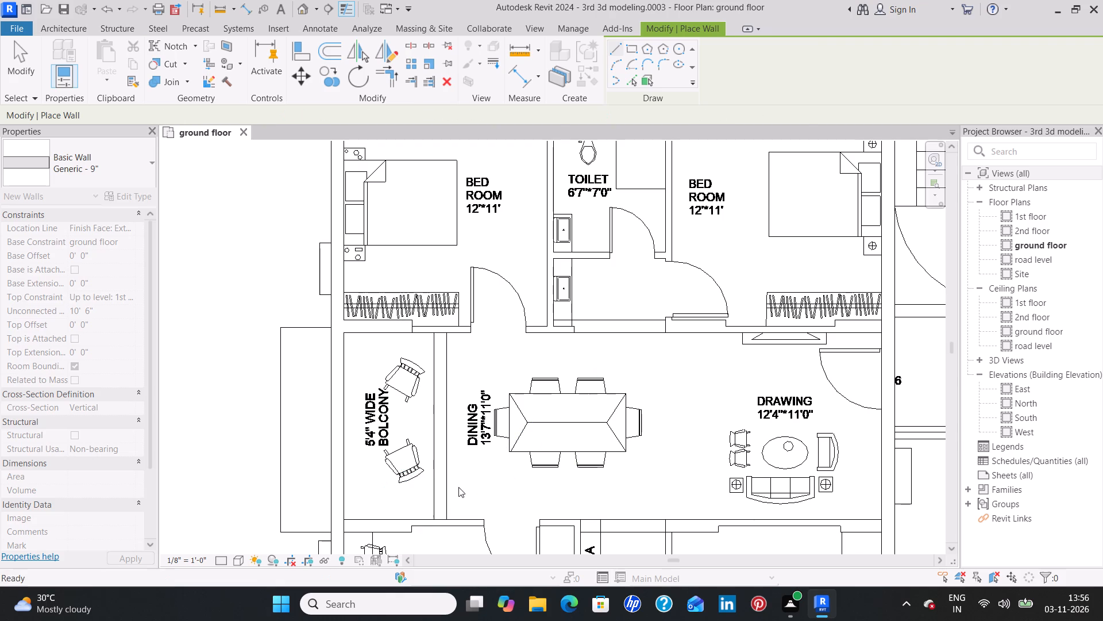
Draw a short horizontal Generic - 9" wall about 4' long between the balcony and the master bedroom, starting at the outer wall.
middle_drag(406, 531, 424, 379)
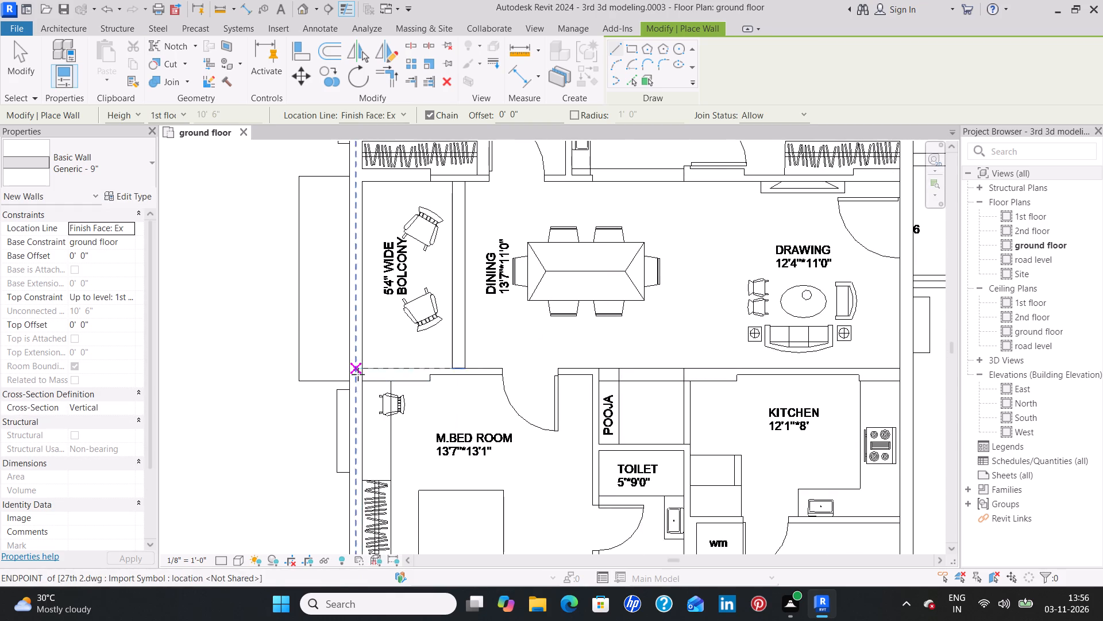
scroll(358, 374, up, 2)
click(364, 364)
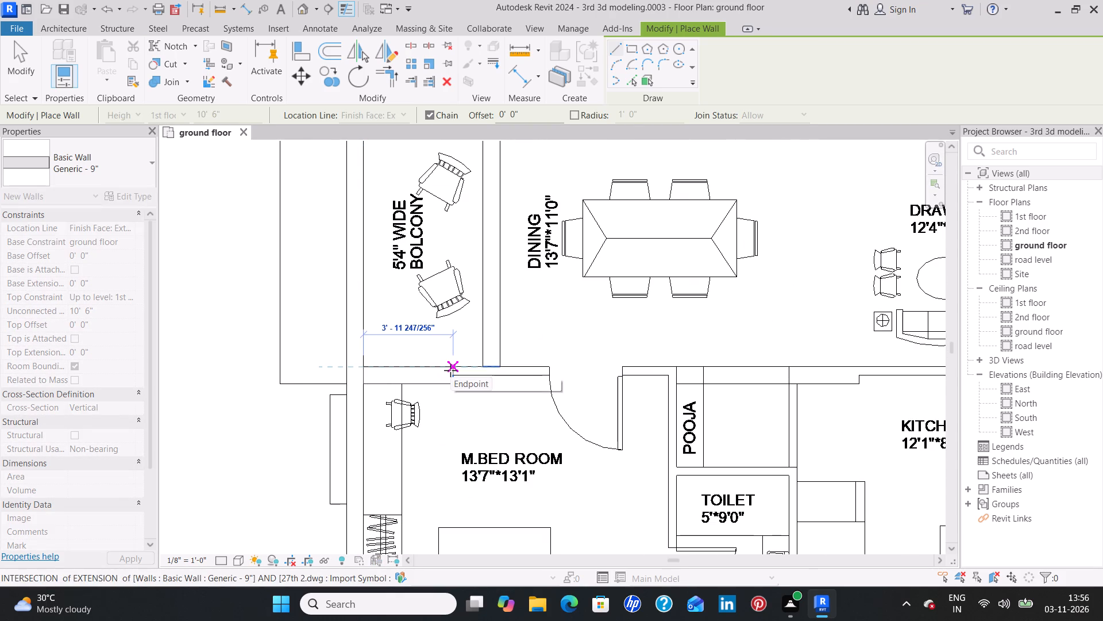
click(450, 370)
key(Escape)
Draw a flipped vertical Generic - 9" wall about 4'9" long between the toilet and the utility's wm/dw area, starting at the outer wall.
scroll(449, 439, down, 3)
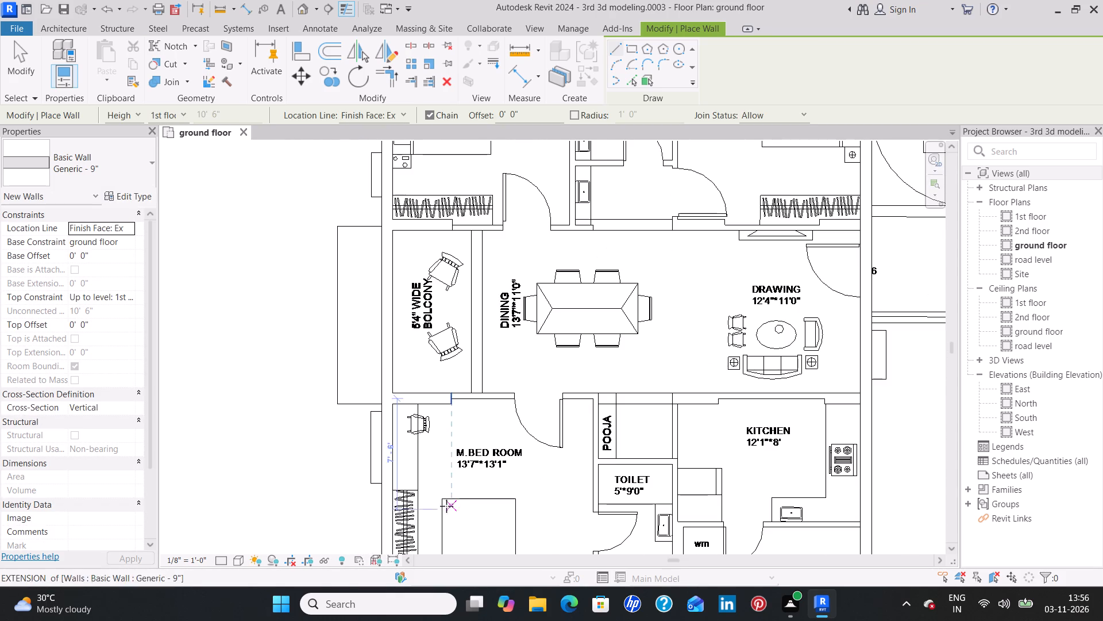
middle_drag(452, 468, 470, 281)
middle_drag(562, 370, 368, 384)
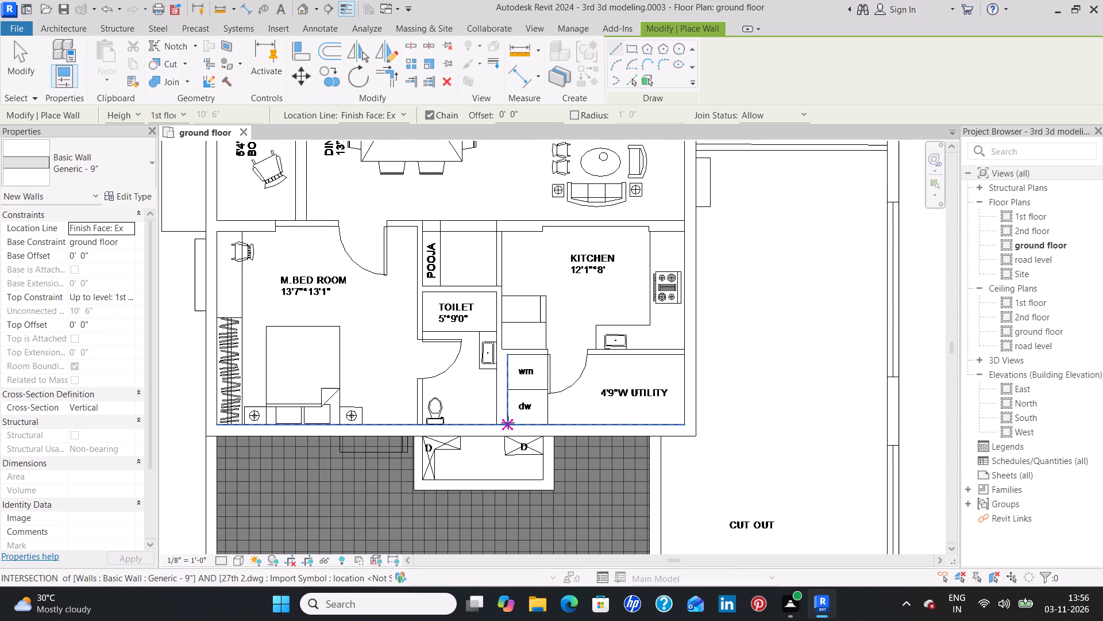
click(508, 423)
key(space)
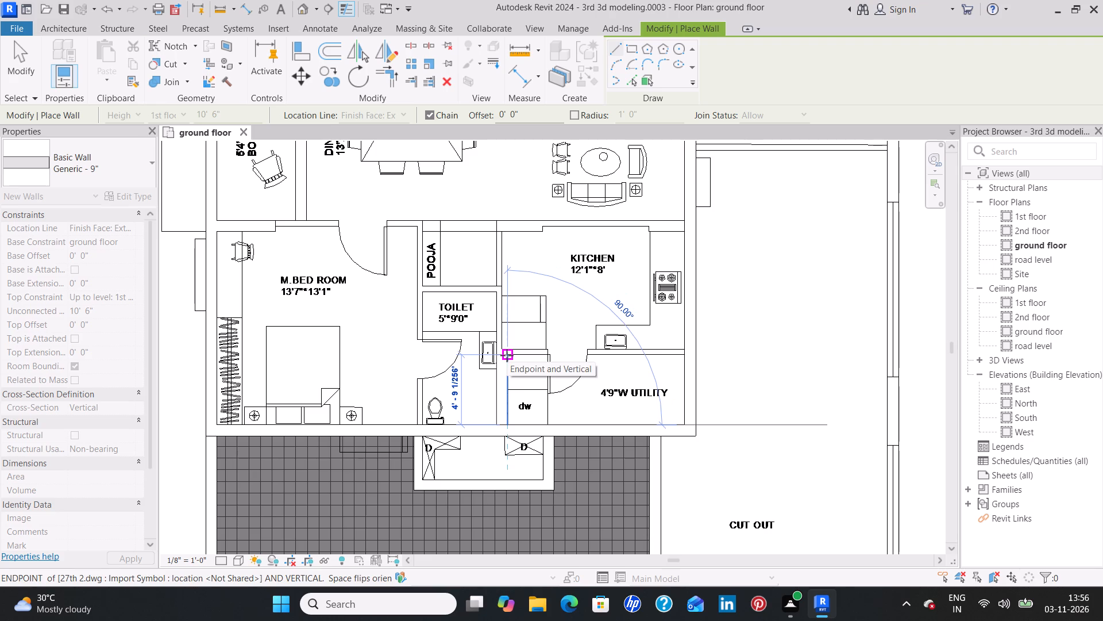
click(507, 355)
key(Escape)
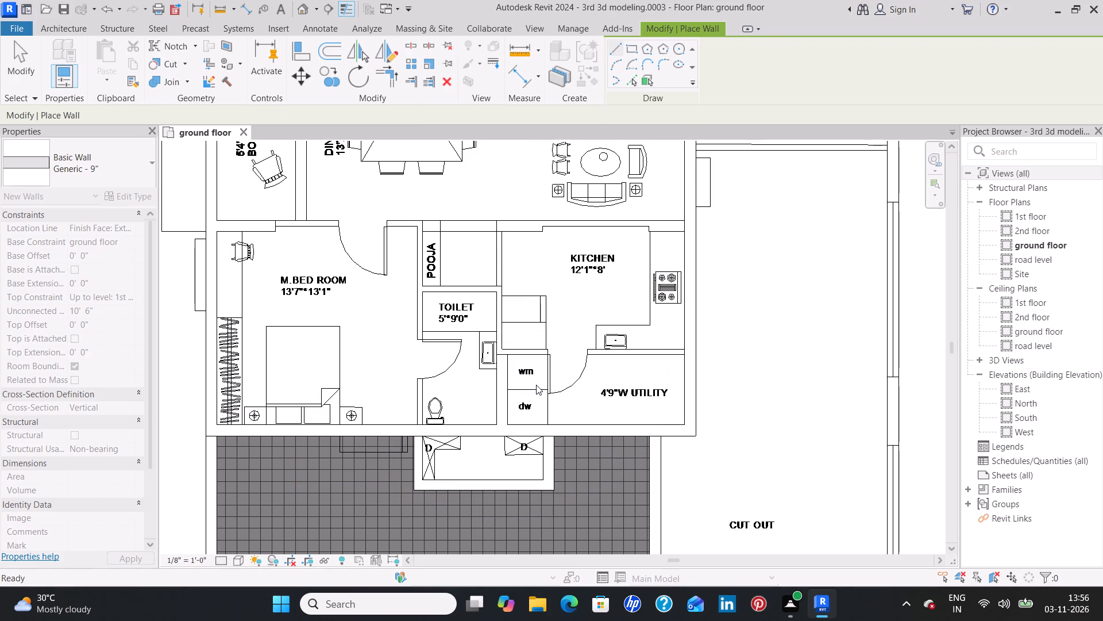
Draw a short flipped horizontal Generic - 9" wall about 2'6" long between the drawing room and kitchen, starting at the outer wall by the stove.
middle_drag(573, 253, 549, 406)
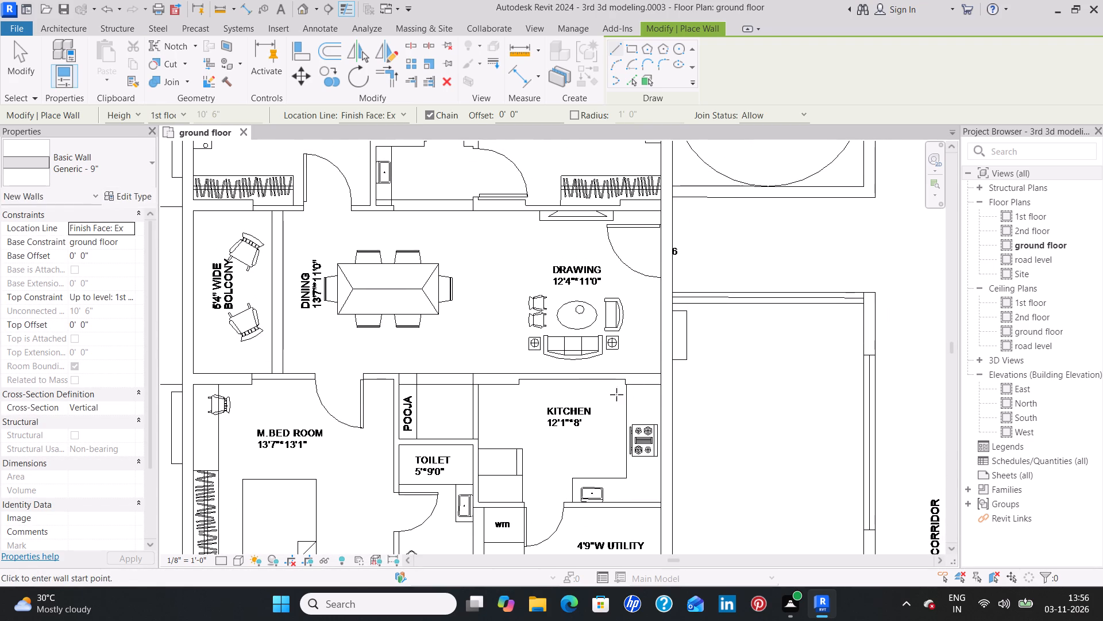
scroll(657, 374, up, 3)
click(662, 373)
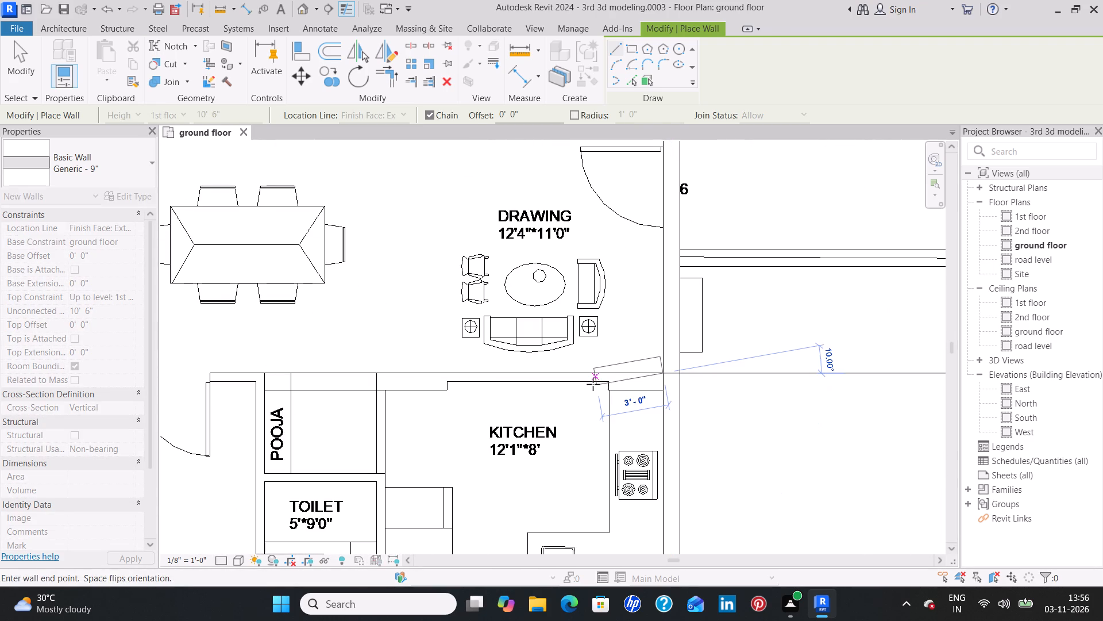
key(space)
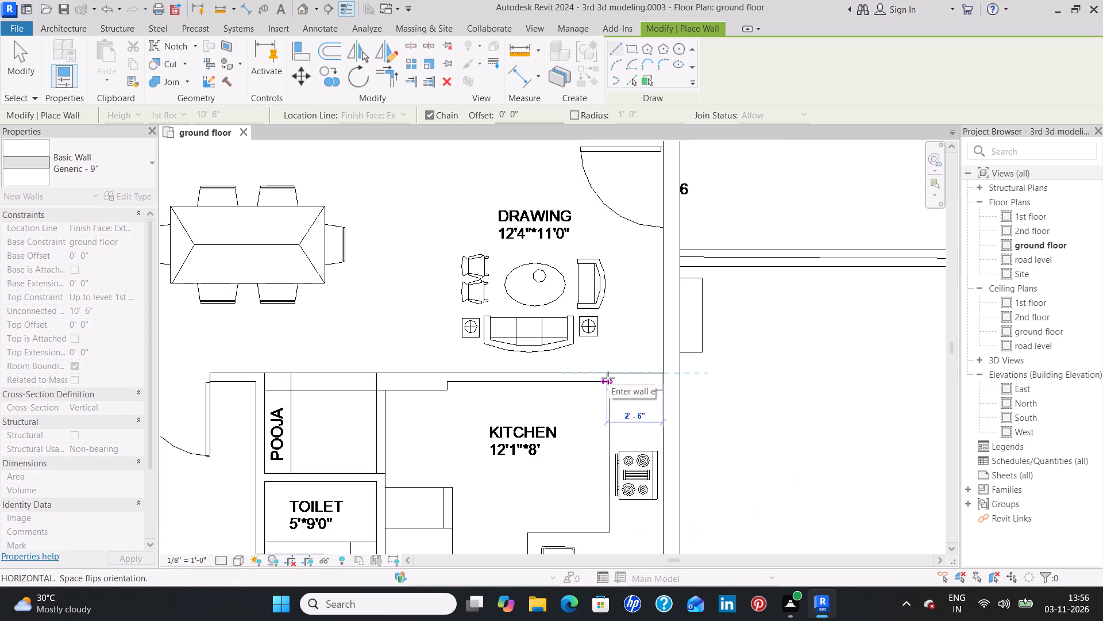
scroll(608, 378, up, 3)
click(608, 372)
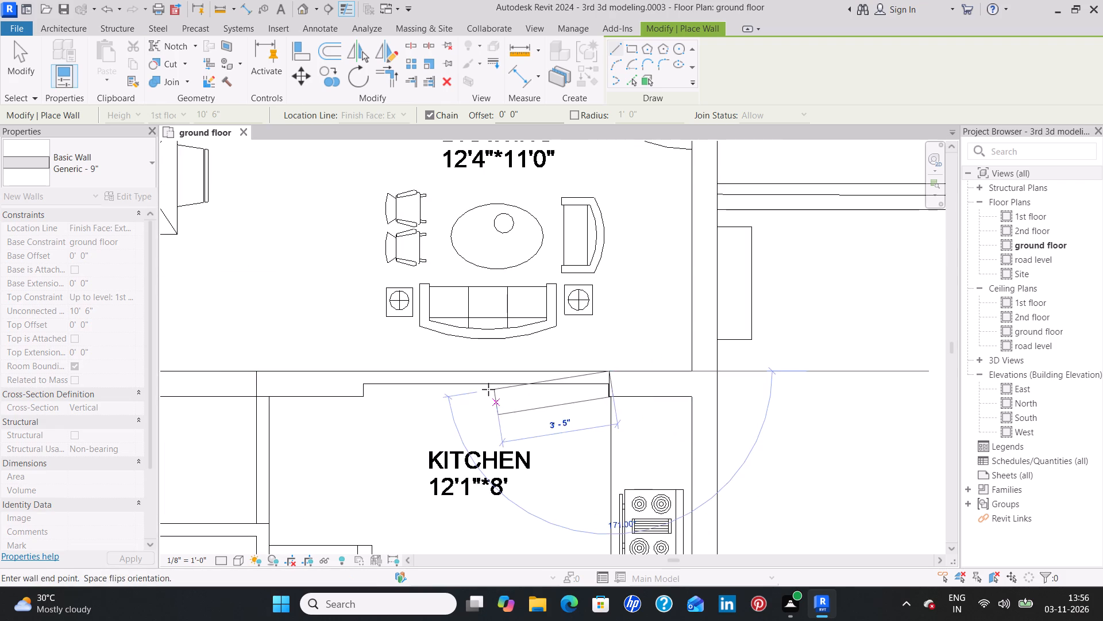
key(space)
key(Escape)
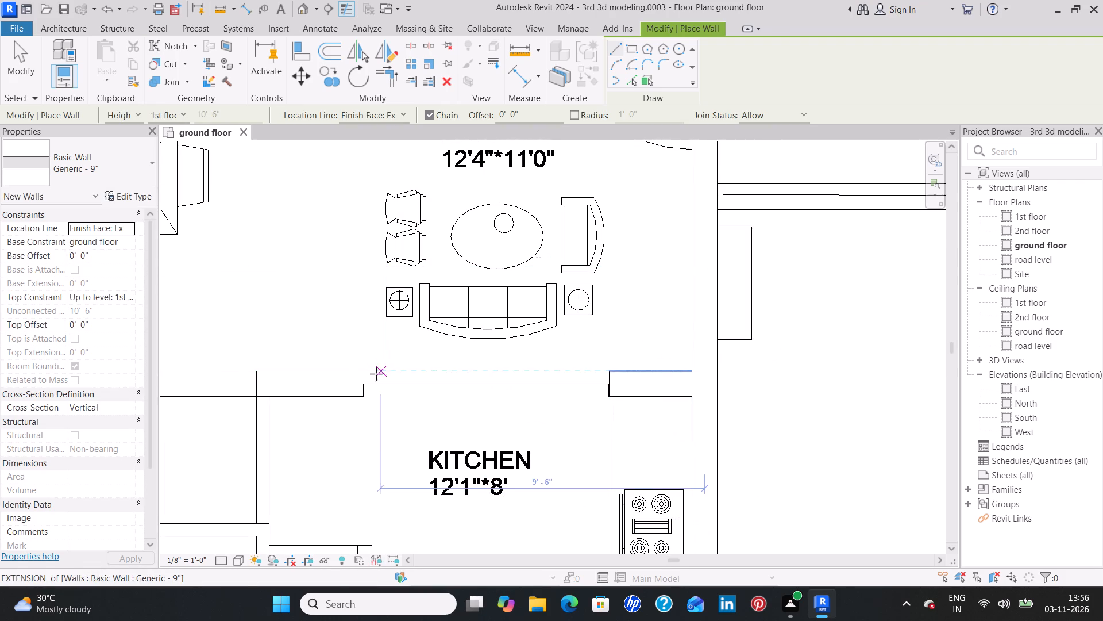
Draw a flipped horizontal Generic - 9" wall about 3'1" long between drawing room and kitchen, from the thin wall's inner end to the kitchen's side wall.
click(362, 369)
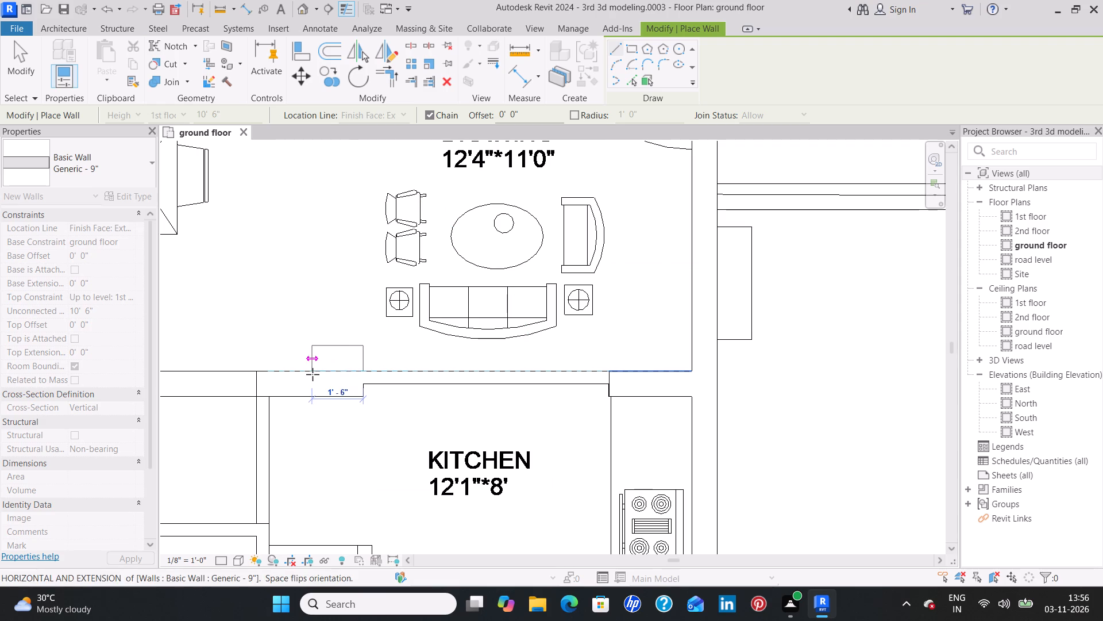
key(space)
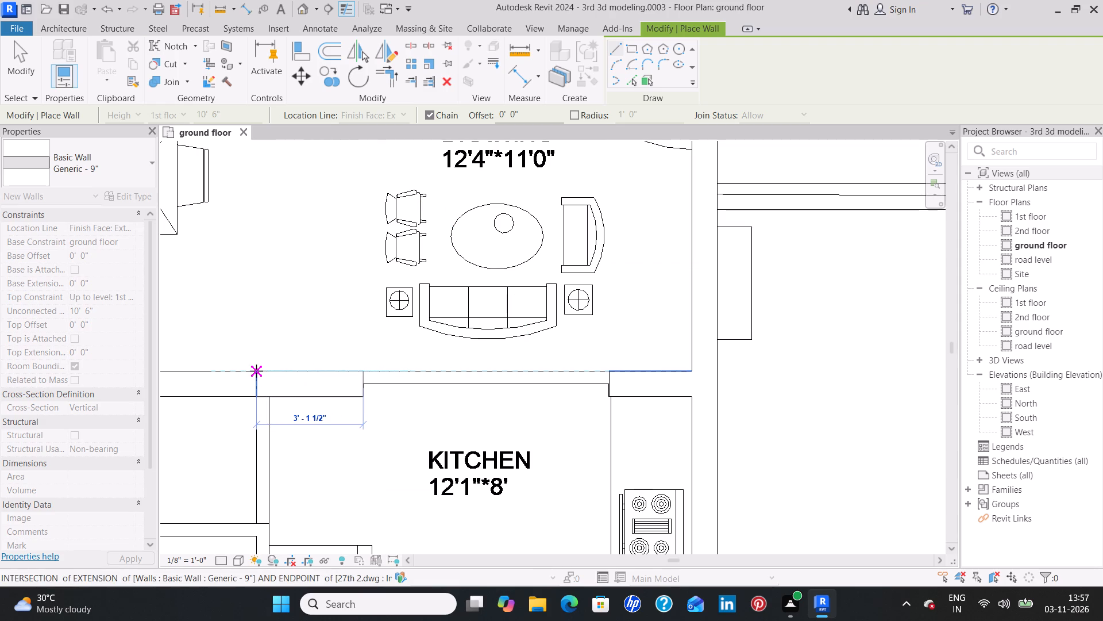
click(256, 371)
key(Escape)
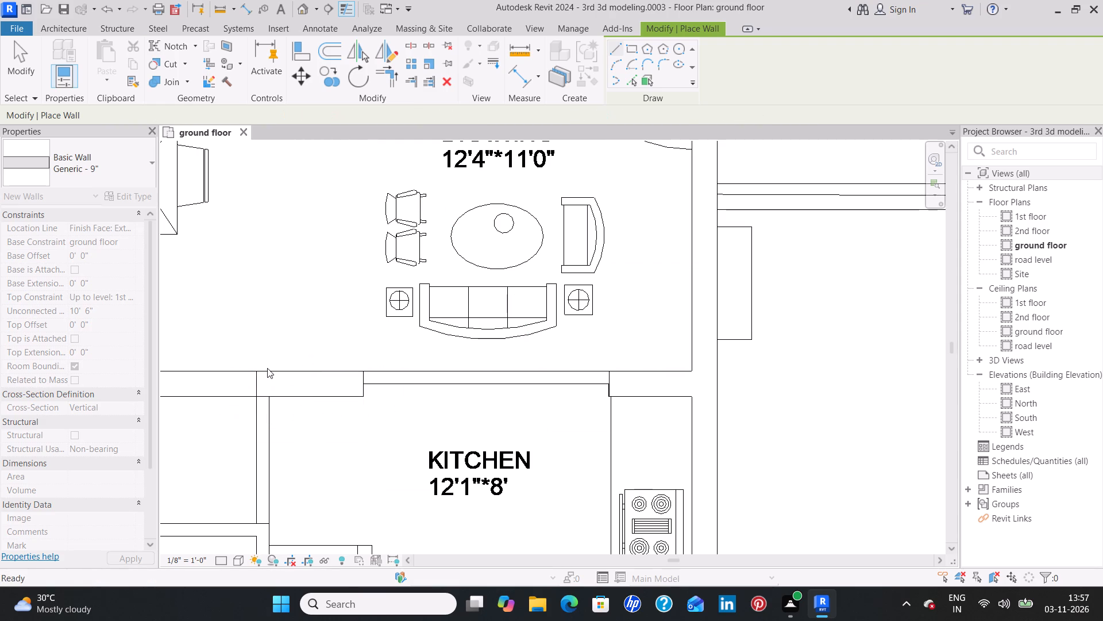
Draw a short flipped horizontal Generic - 9" wall about 2'8" long between the 12'*11' bedroom's wardrobe and the drawing room, starting at the outer wall.
scroll(383, 320, down, 2)
middle_drag(520, 213, 488, 529)
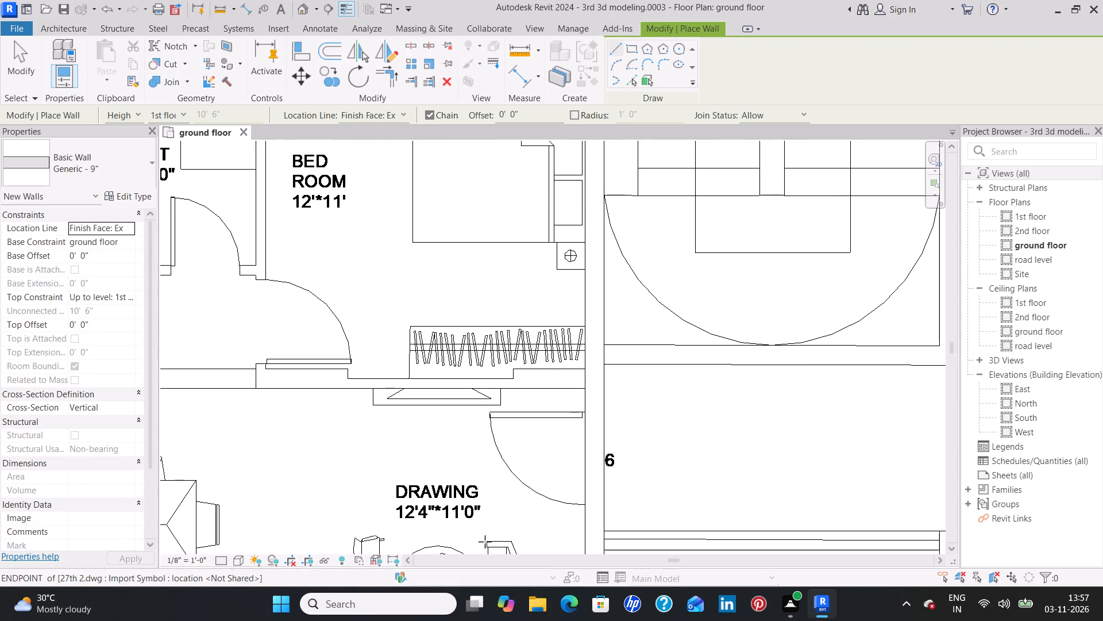
click(585, 371)
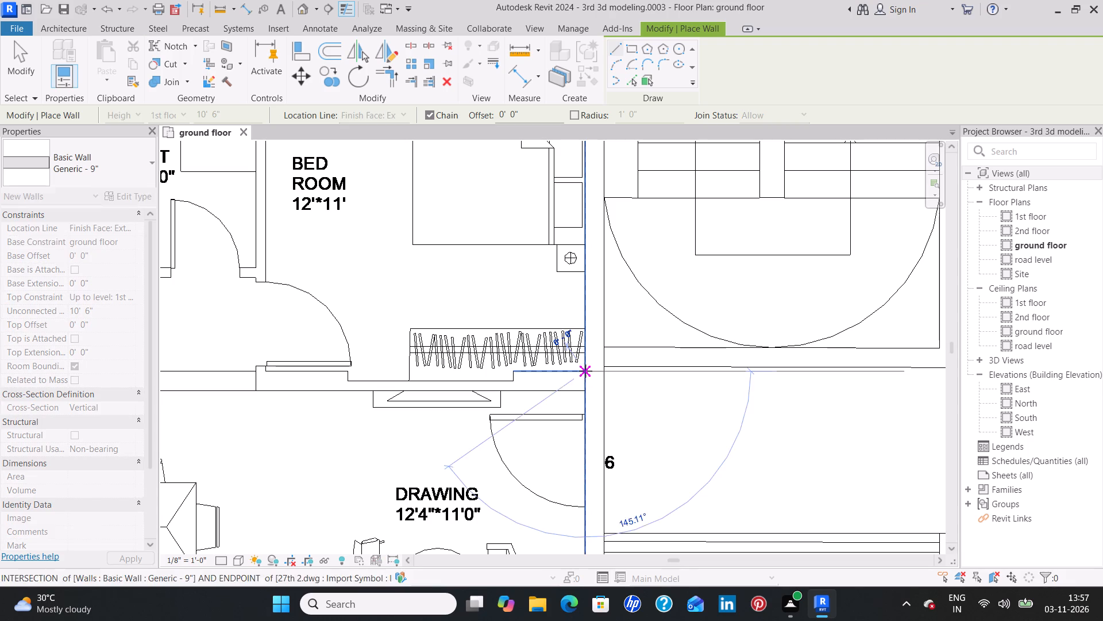
key(space)
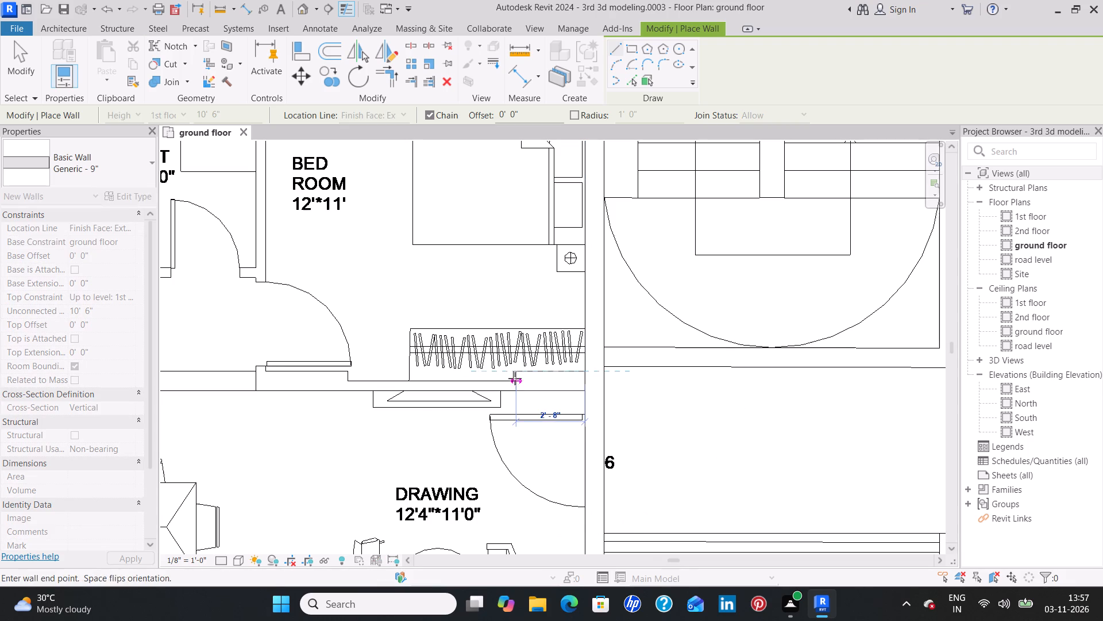
click(511, 374)
key(space)
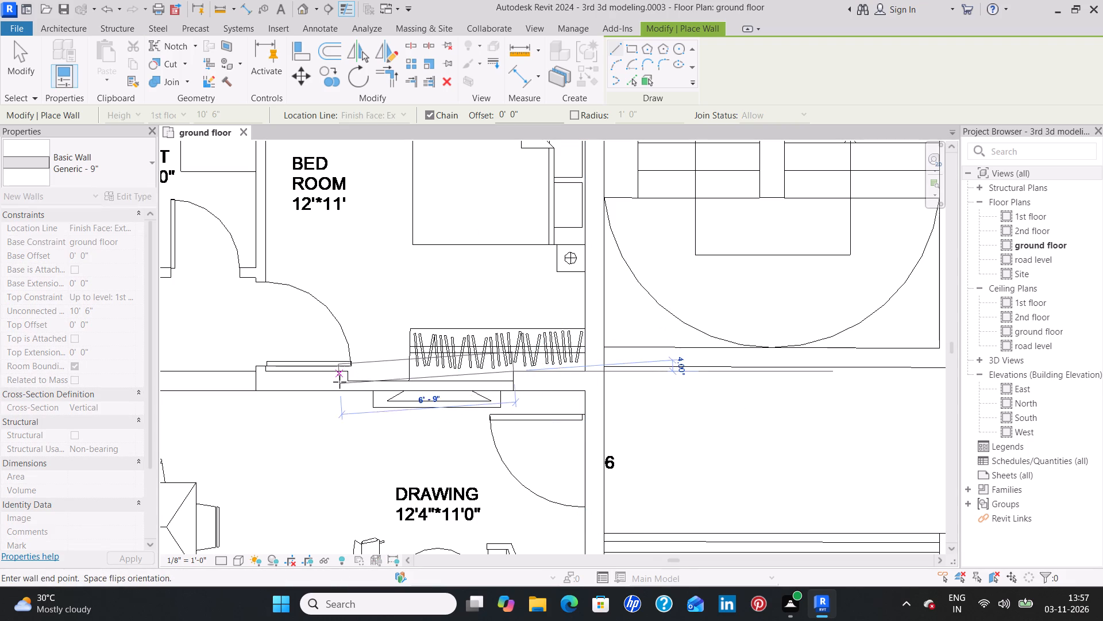
key(Escape)
Draw a flipped horizontal Generic - 9" wall about 3'7" long below the 12'*11' bedroom's door, ending in line with the toilet-side wall.
click(347, 373)
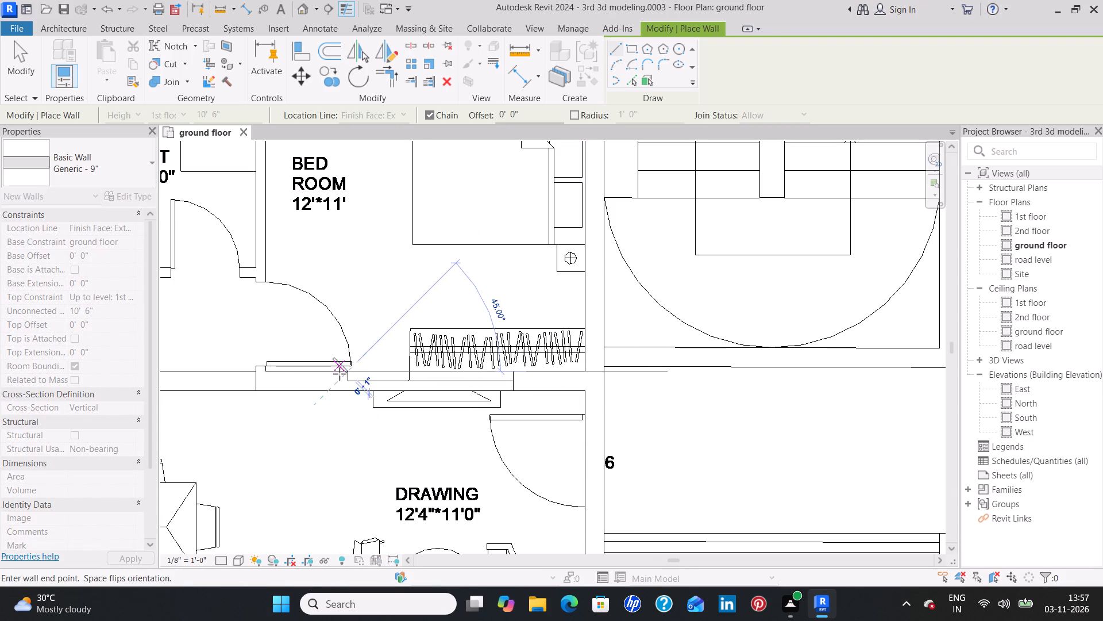
key(space)
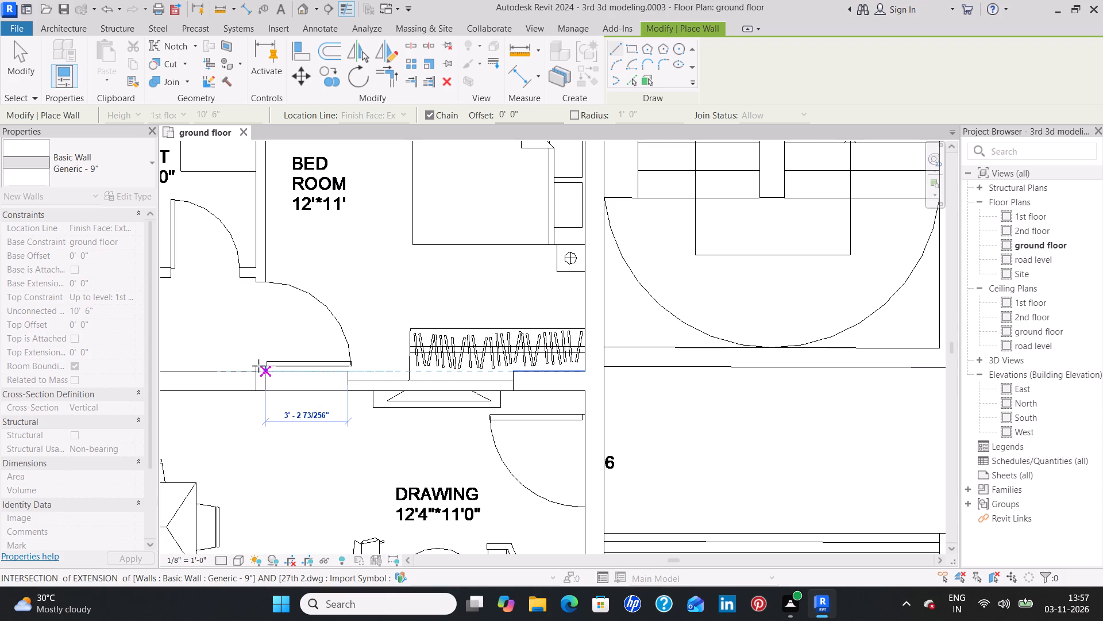
scroll(257, 365, down, 2)
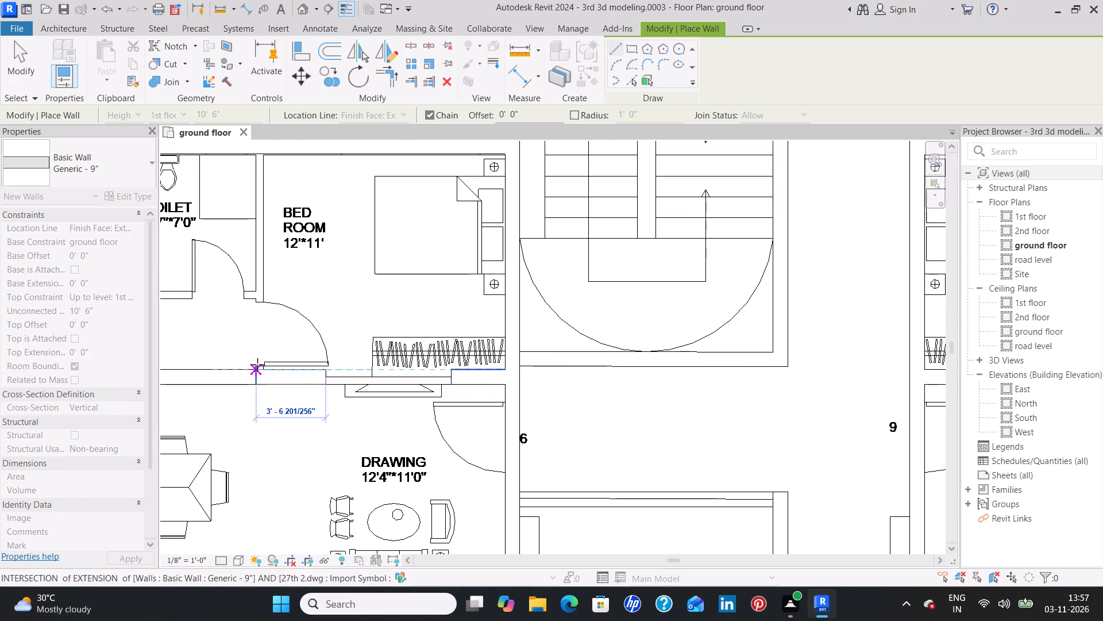
middle_drag(257, 365, 407, 365)
scroll(406, 365, up, 3)
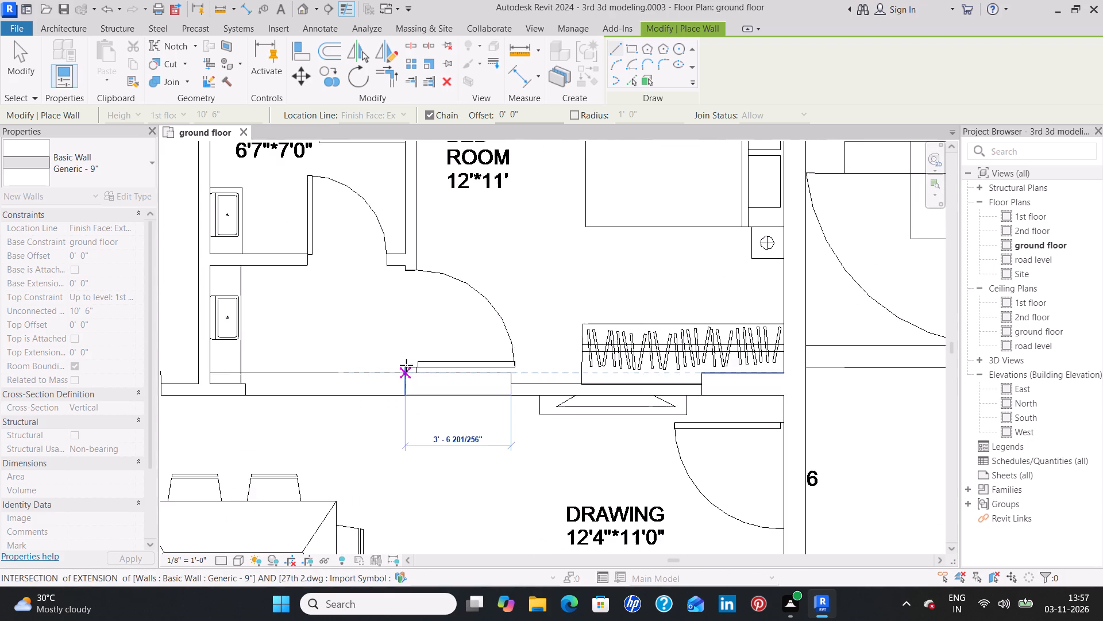
scroll(406, 365, up, 3)
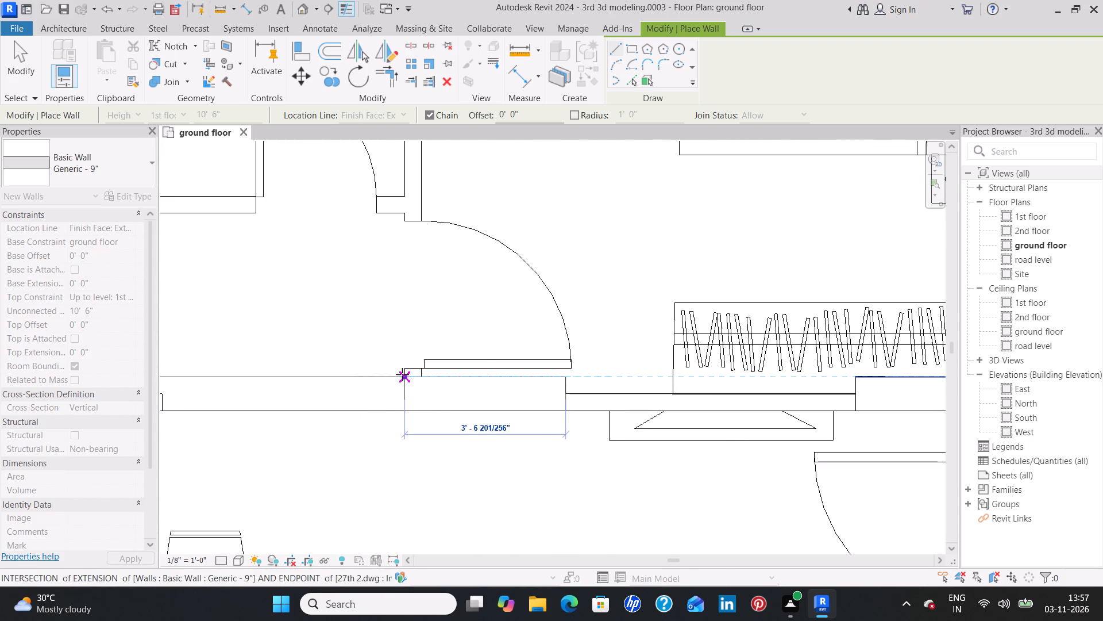
click(402, 374)
key(Escape)
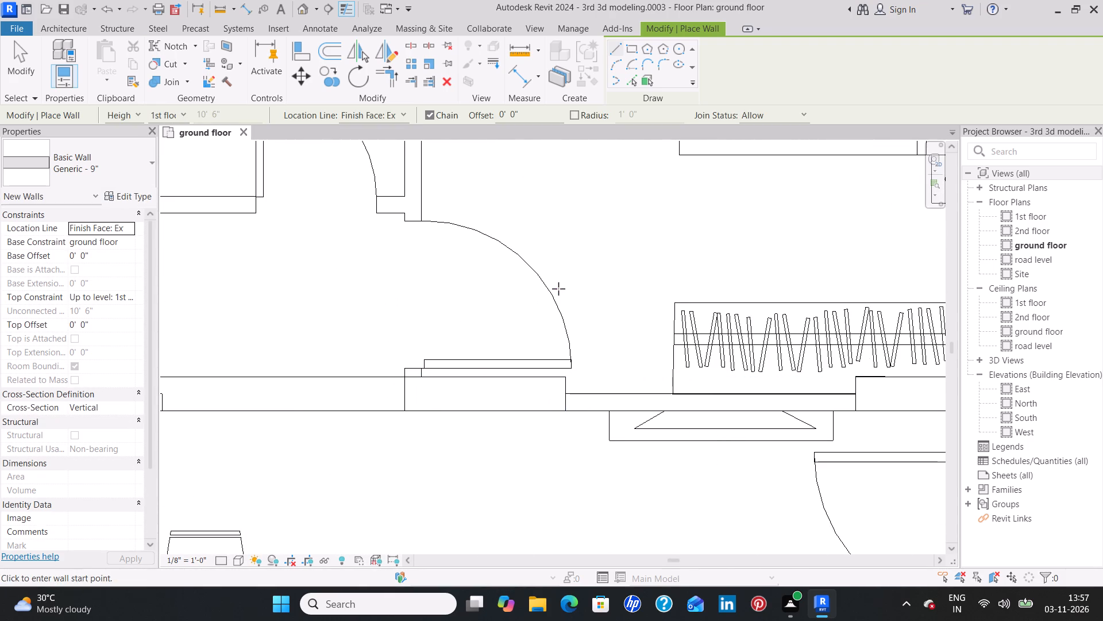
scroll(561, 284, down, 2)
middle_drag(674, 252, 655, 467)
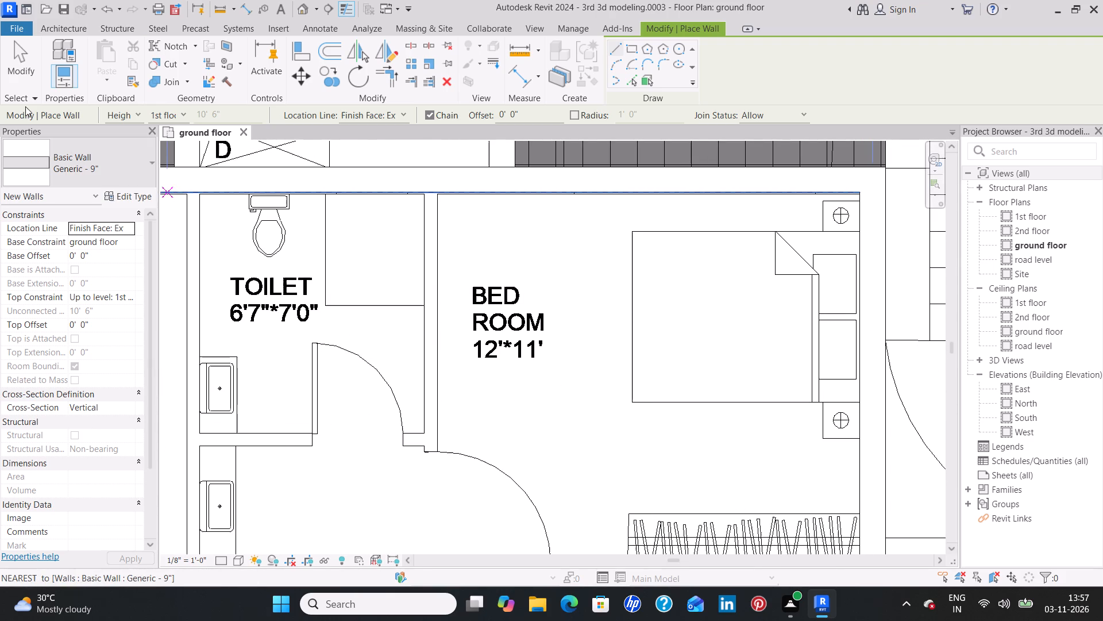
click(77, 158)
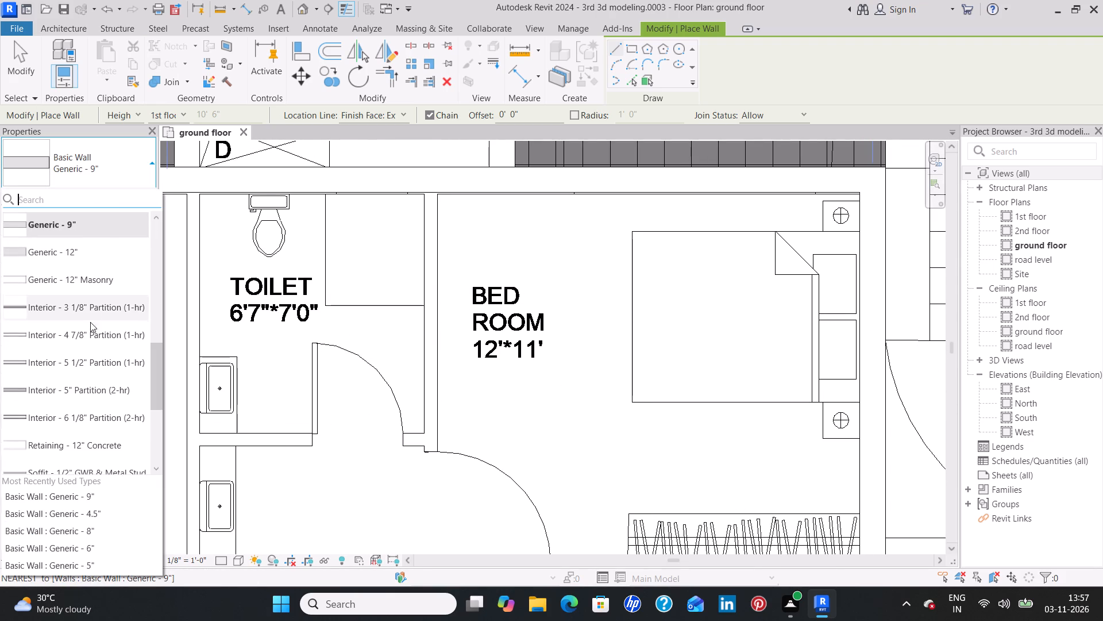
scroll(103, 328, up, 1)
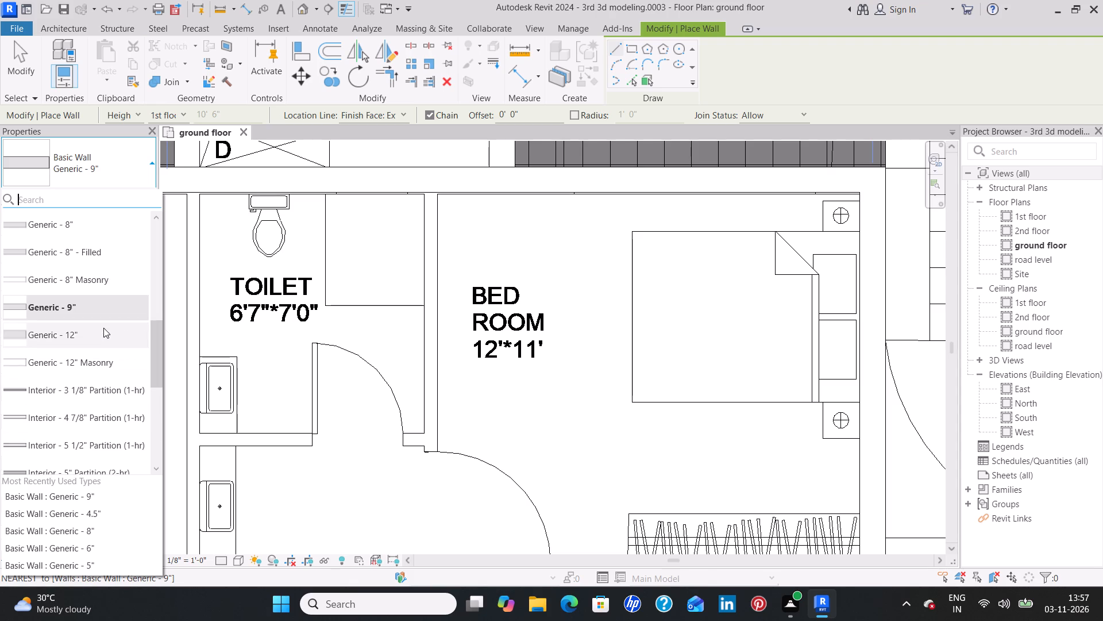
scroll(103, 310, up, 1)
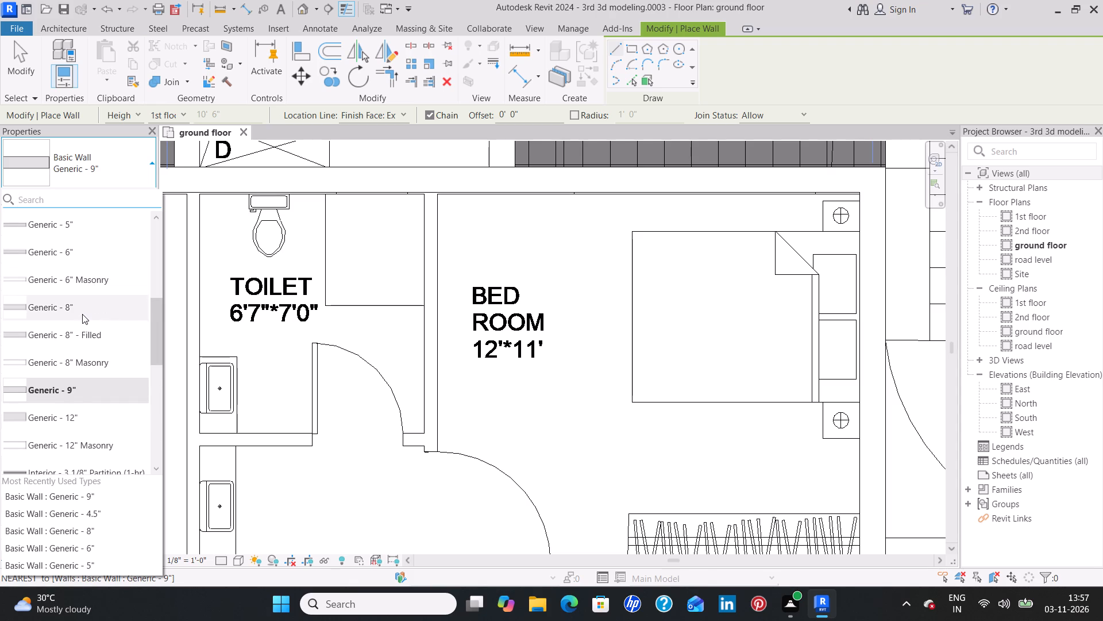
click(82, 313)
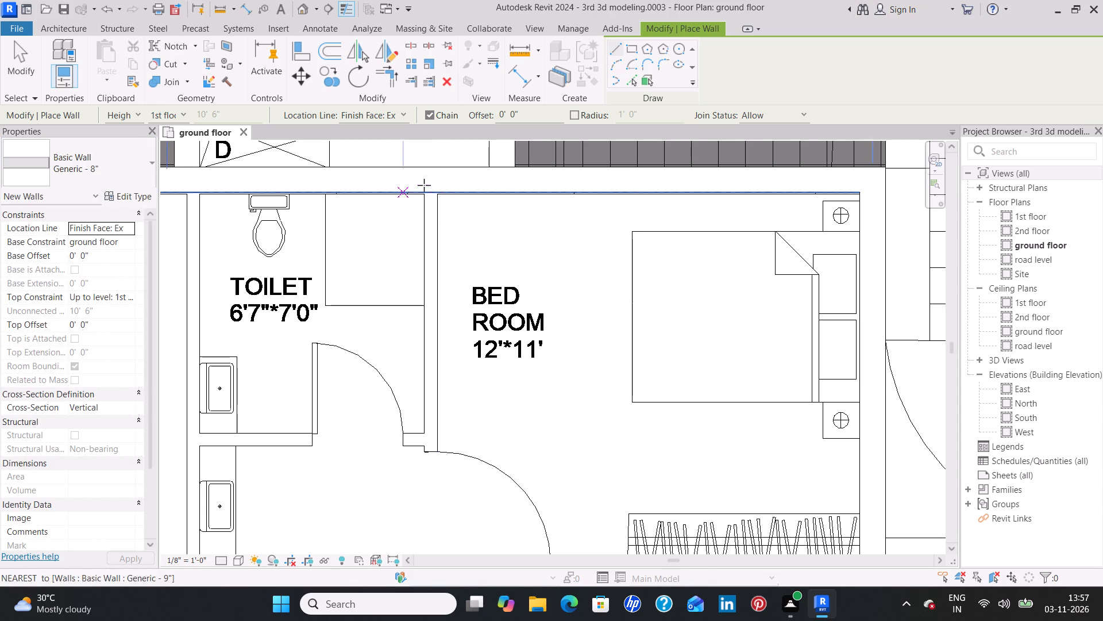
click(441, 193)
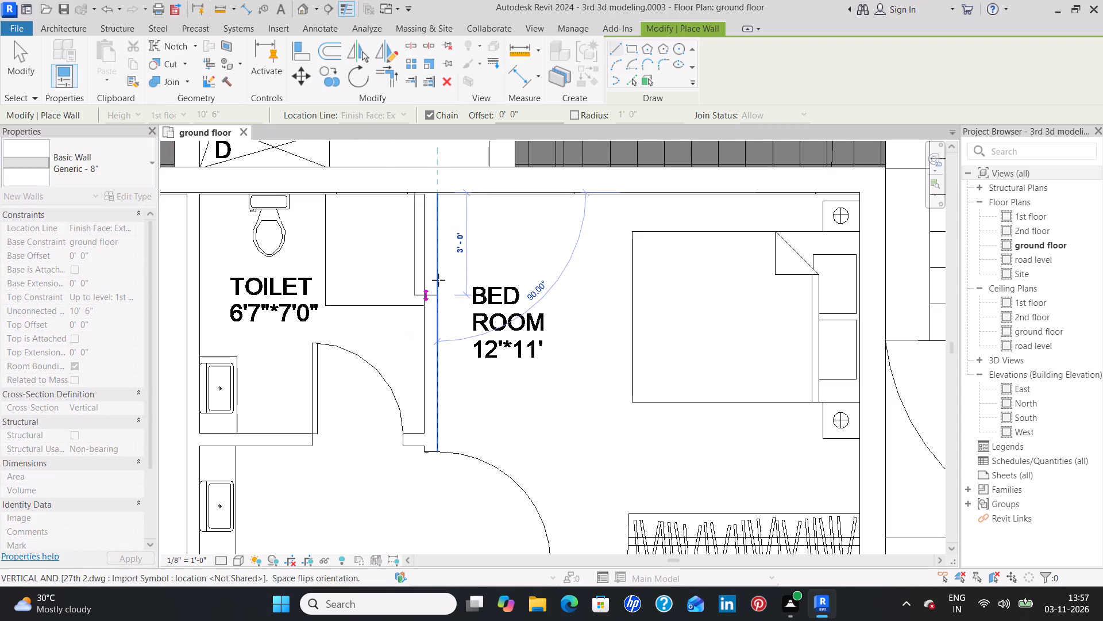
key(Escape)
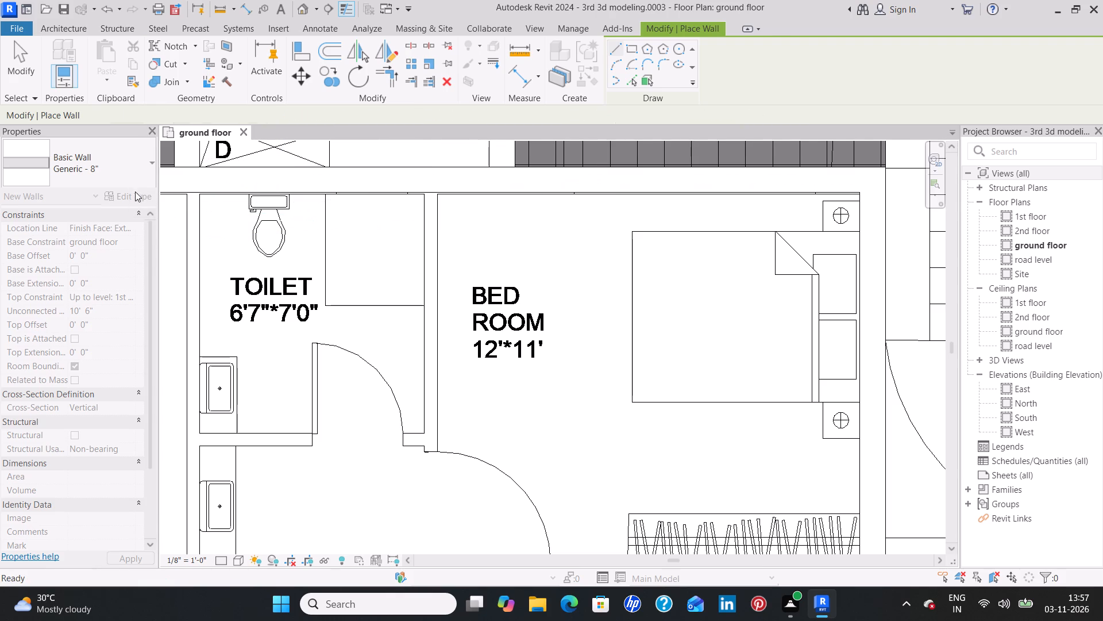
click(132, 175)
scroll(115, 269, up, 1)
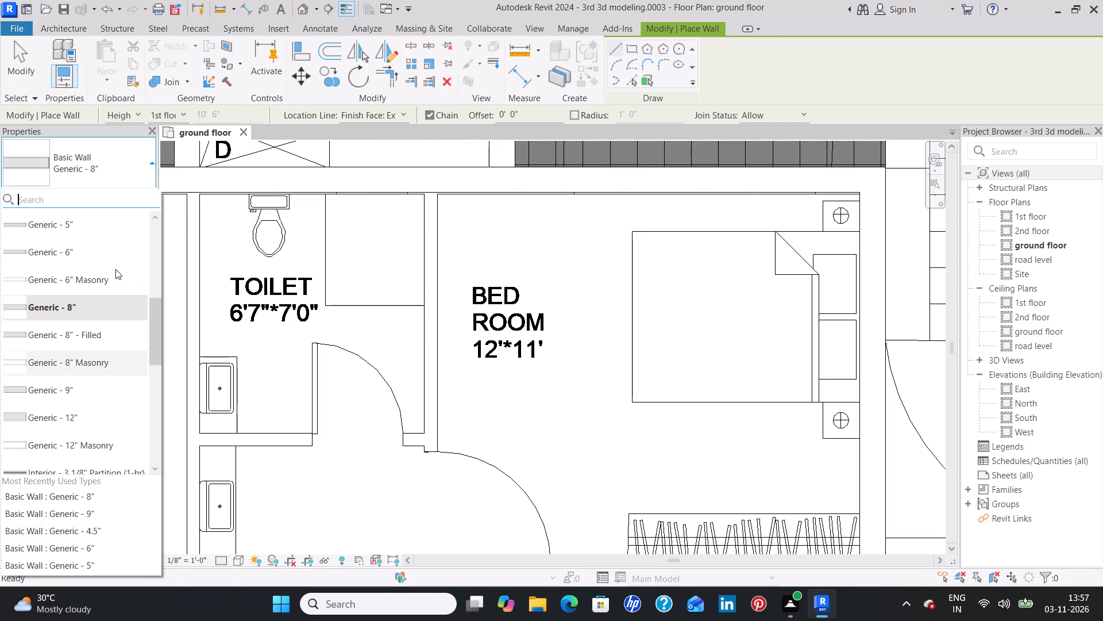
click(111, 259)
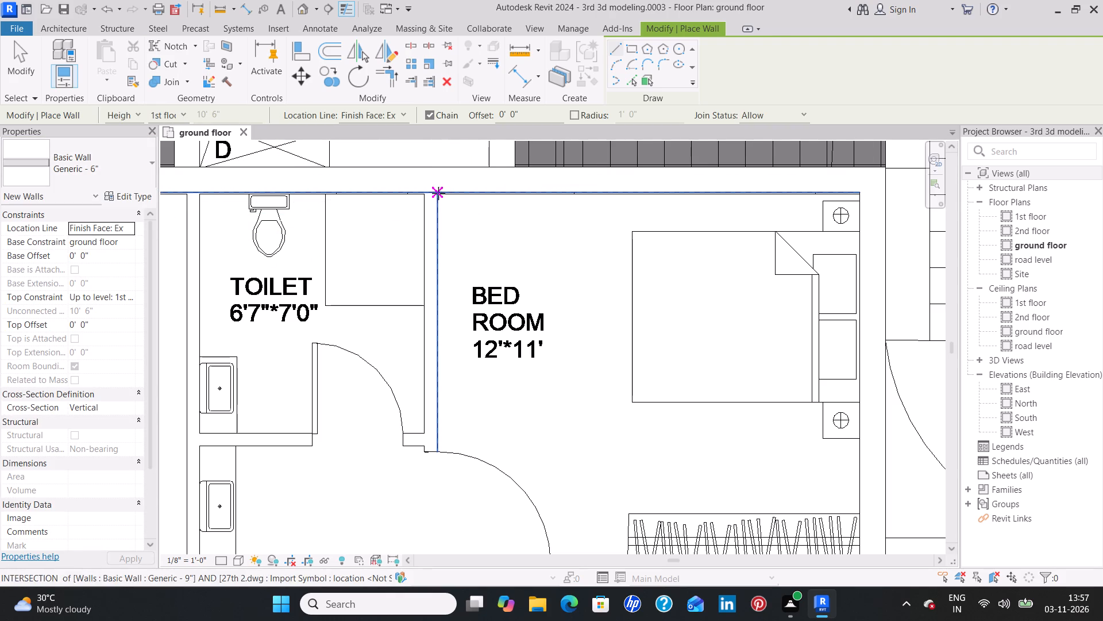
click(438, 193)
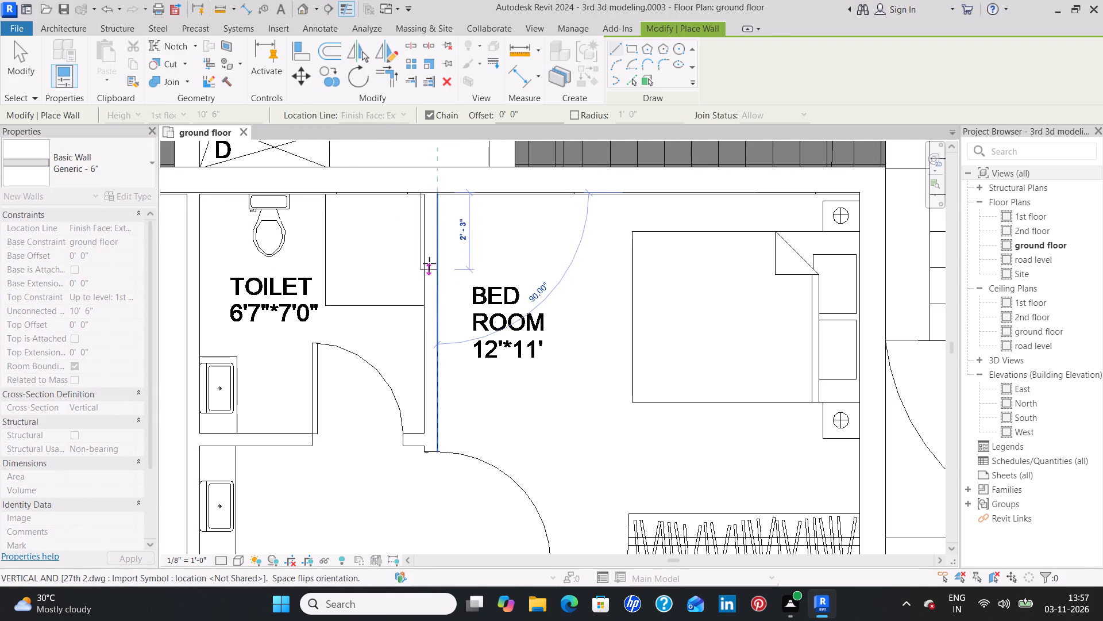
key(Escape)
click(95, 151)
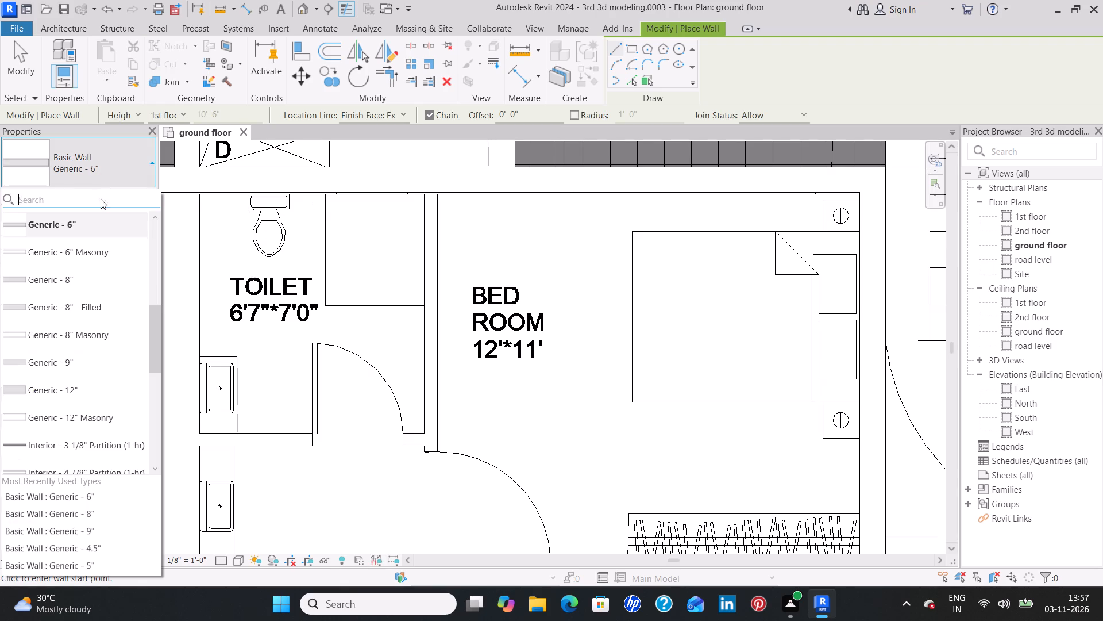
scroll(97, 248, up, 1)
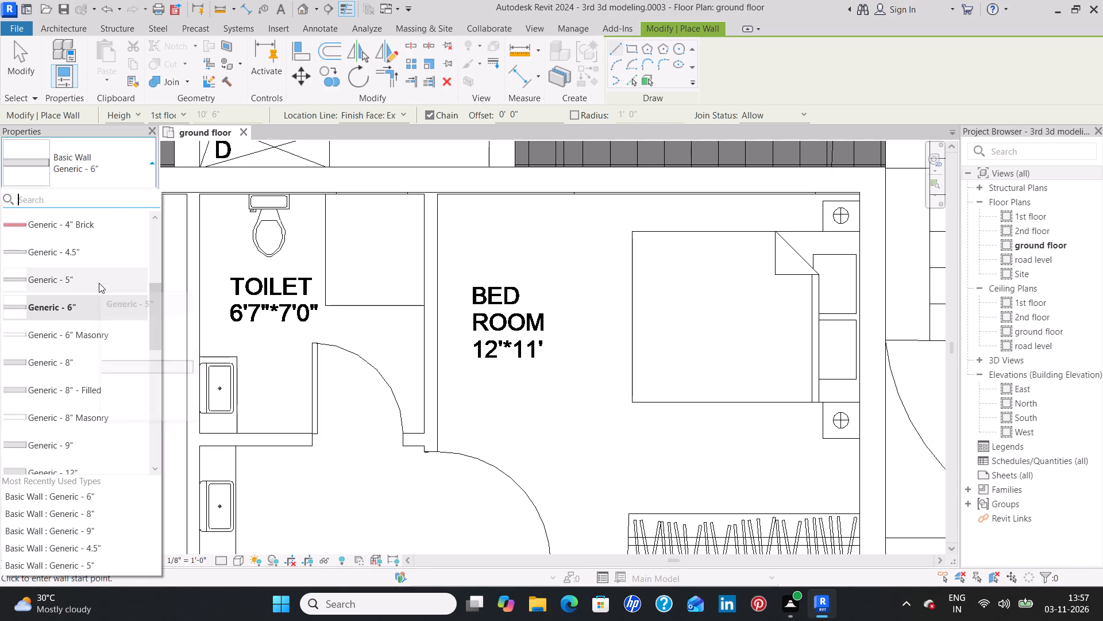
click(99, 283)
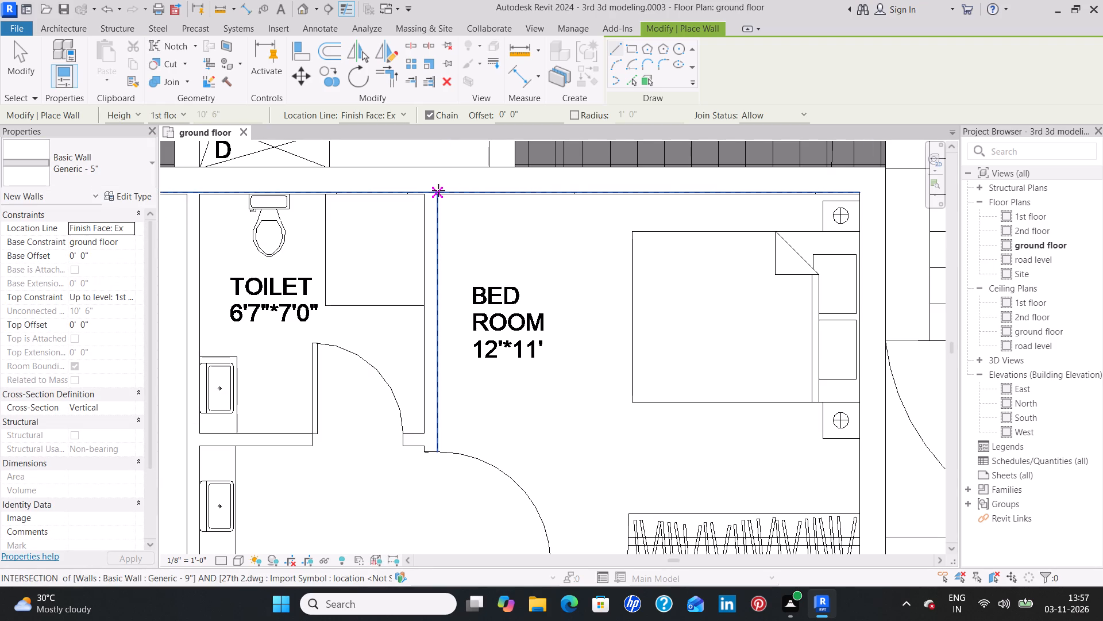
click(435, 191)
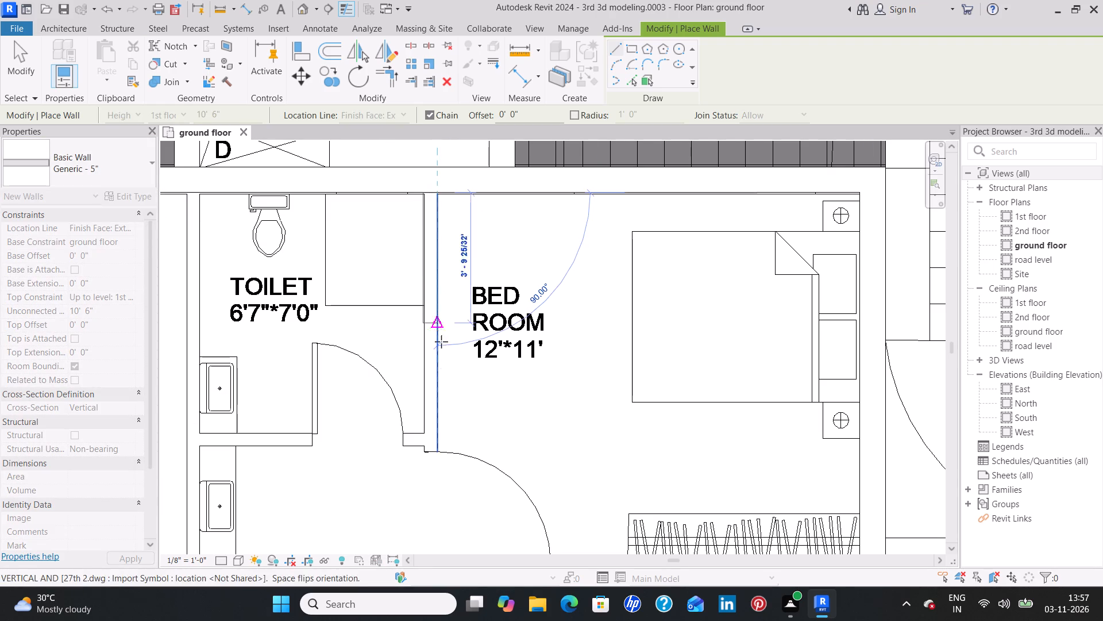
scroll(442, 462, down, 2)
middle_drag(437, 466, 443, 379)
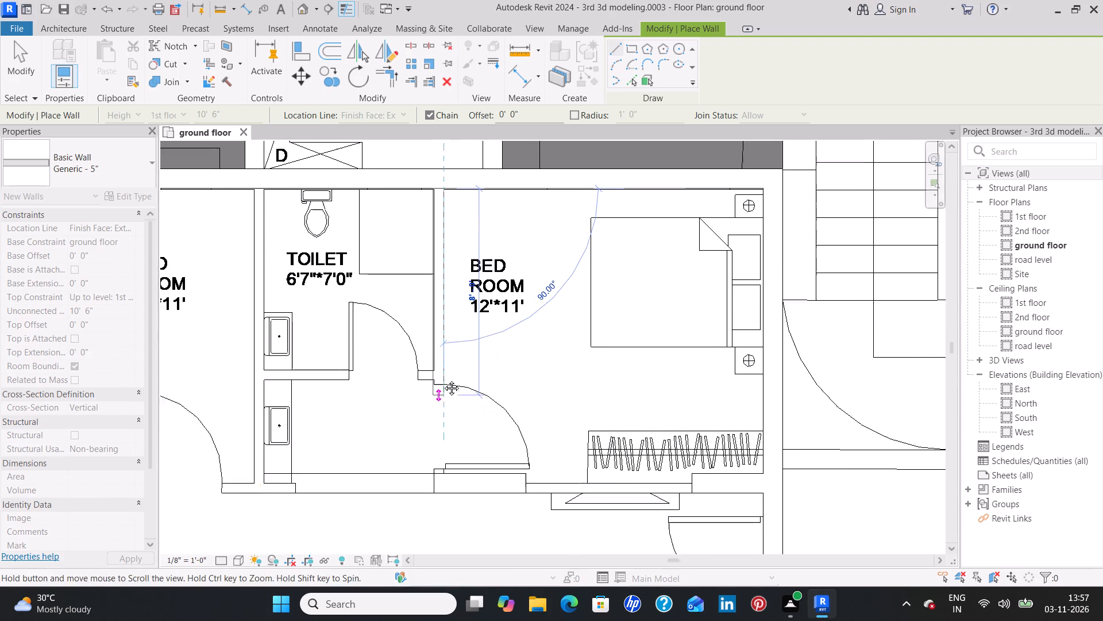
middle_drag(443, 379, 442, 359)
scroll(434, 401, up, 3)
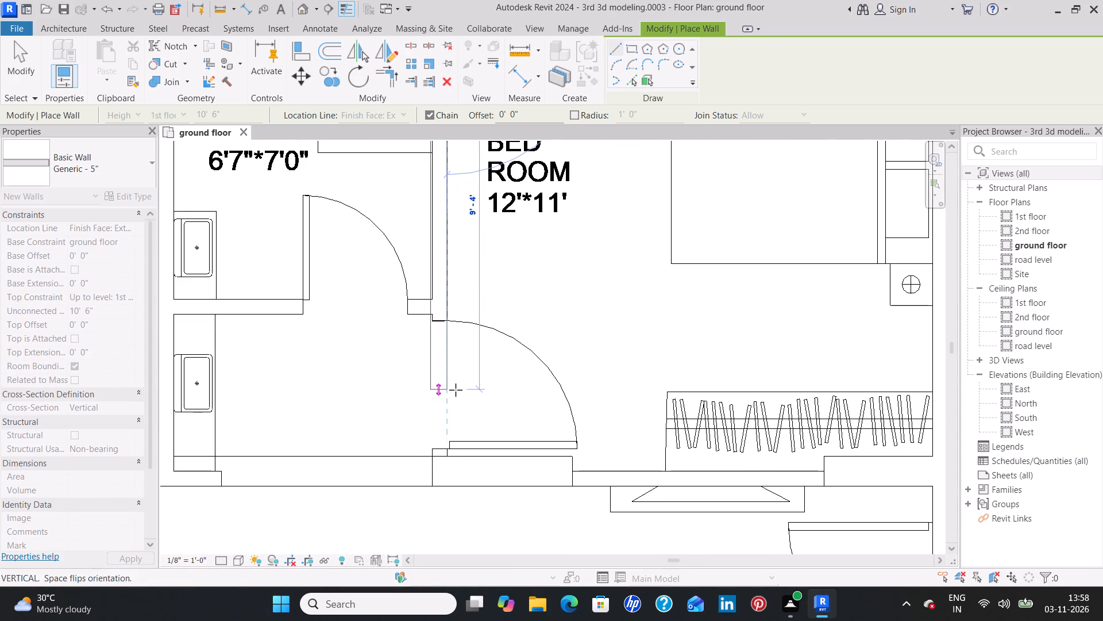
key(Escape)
Draw a vertical Generic - 4.5" wall about 11'0" long between the 6'7"*7'0" toilet and the stair-side bedroom, from the outer wall to the 9" wall.
click(110, 167)
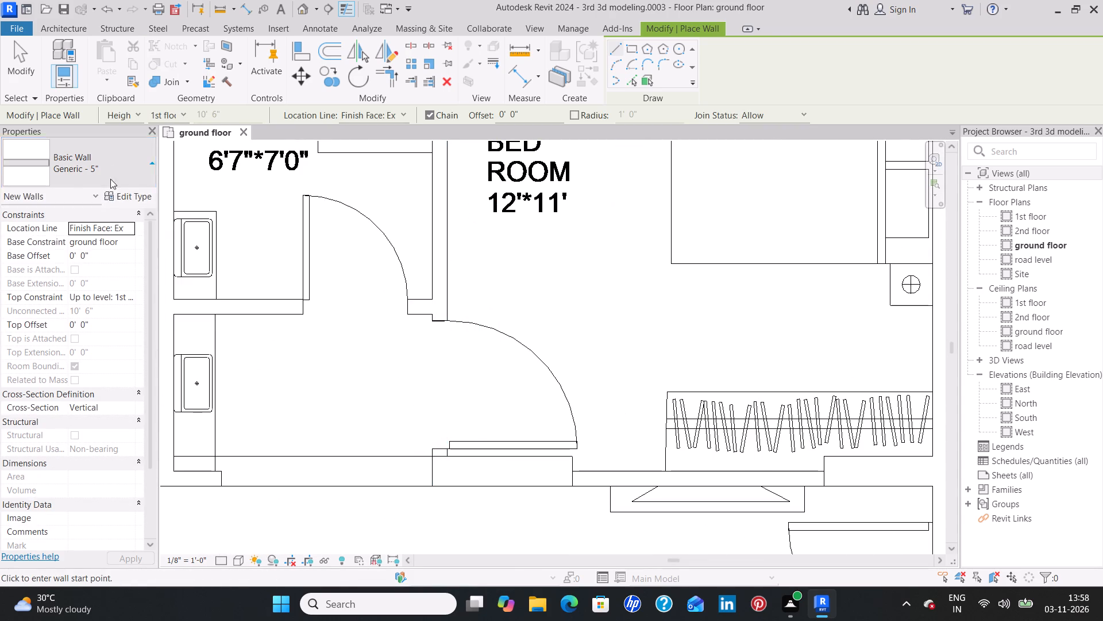
scroll(92, 251, up, 1)
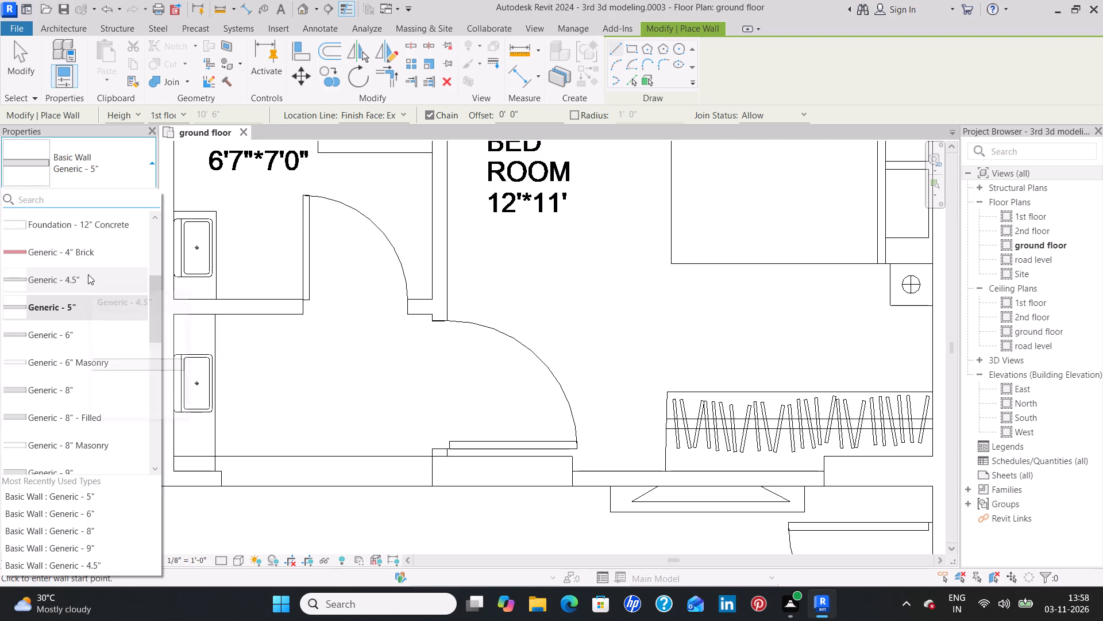
click(88, 274)
middle_drag(457, 212, 456, 321)
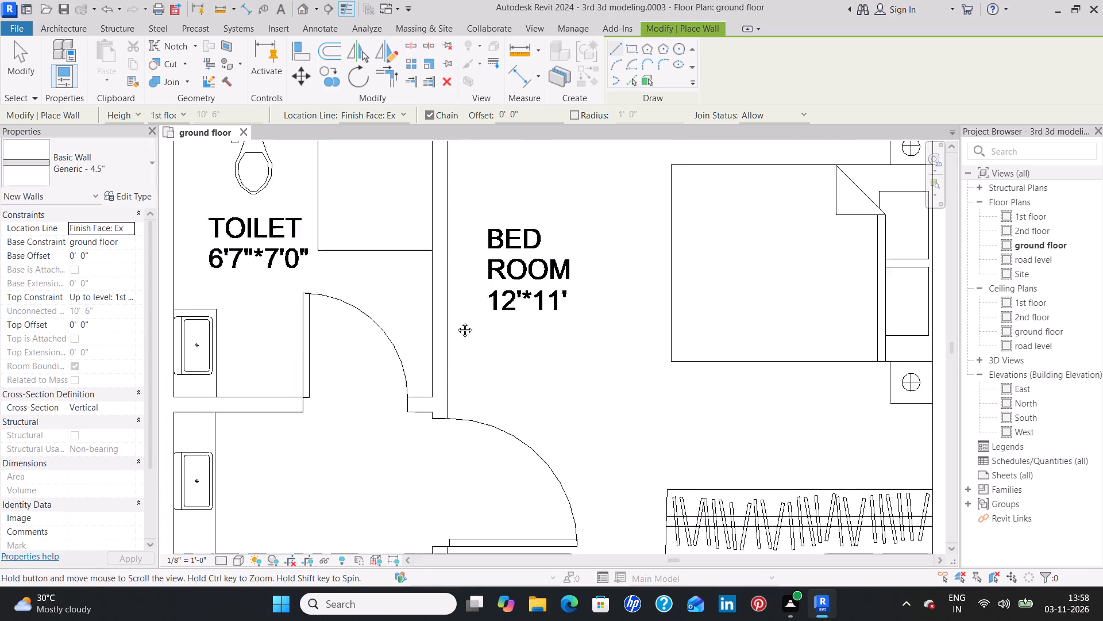
middle_drag(456, 321, 449, 365)
click(437, 172)
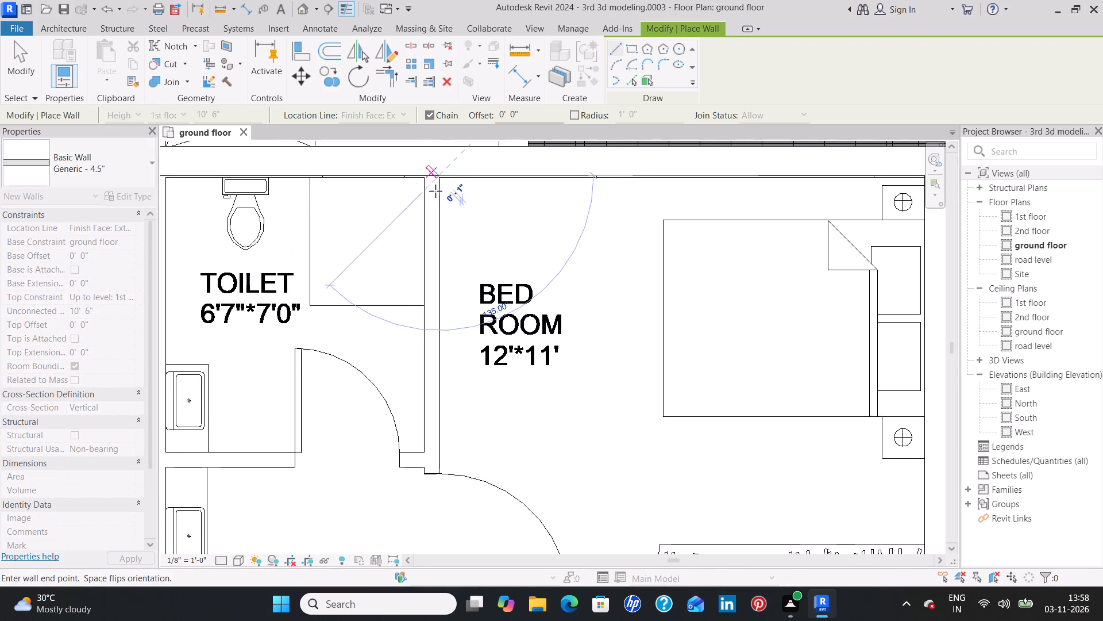
scroll(445, 446, down, 2)
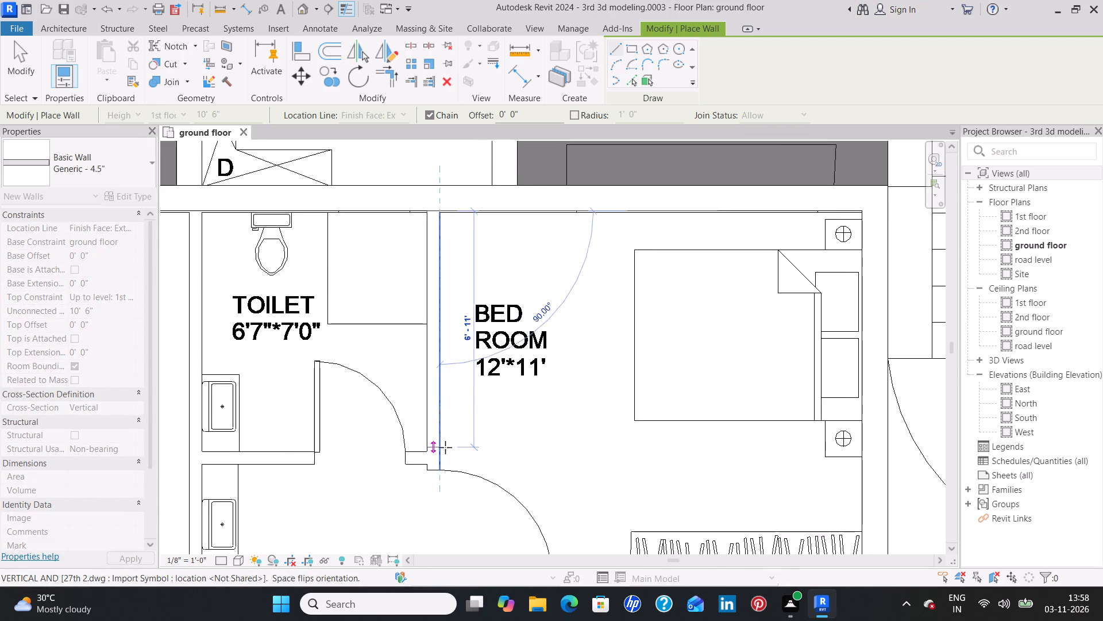
middle_drag(454, 434, 460, 231)
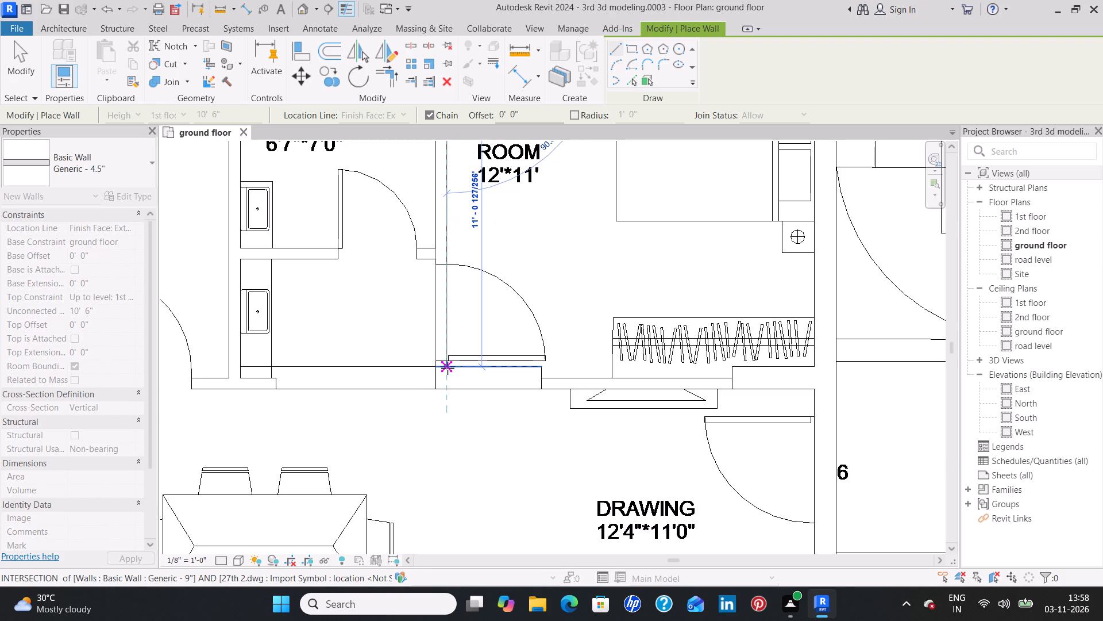
click(448, 368)
key(Escape)
Draw a horizontal Generic - 4.5" wall about 6'9" long below the 6'7"*7'0" toilet, across its door opening to the stair-side bedroom's partition.
middle_drag(318, 275, 331, 324)
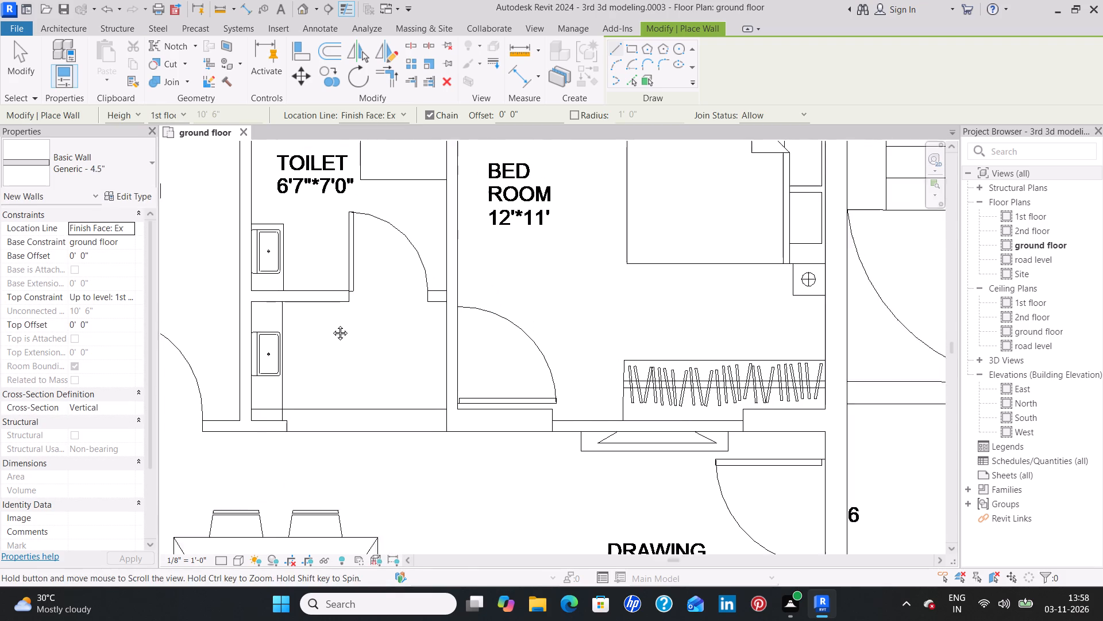
middle_drag(331, 324, 333, 329)
click(256, 300)
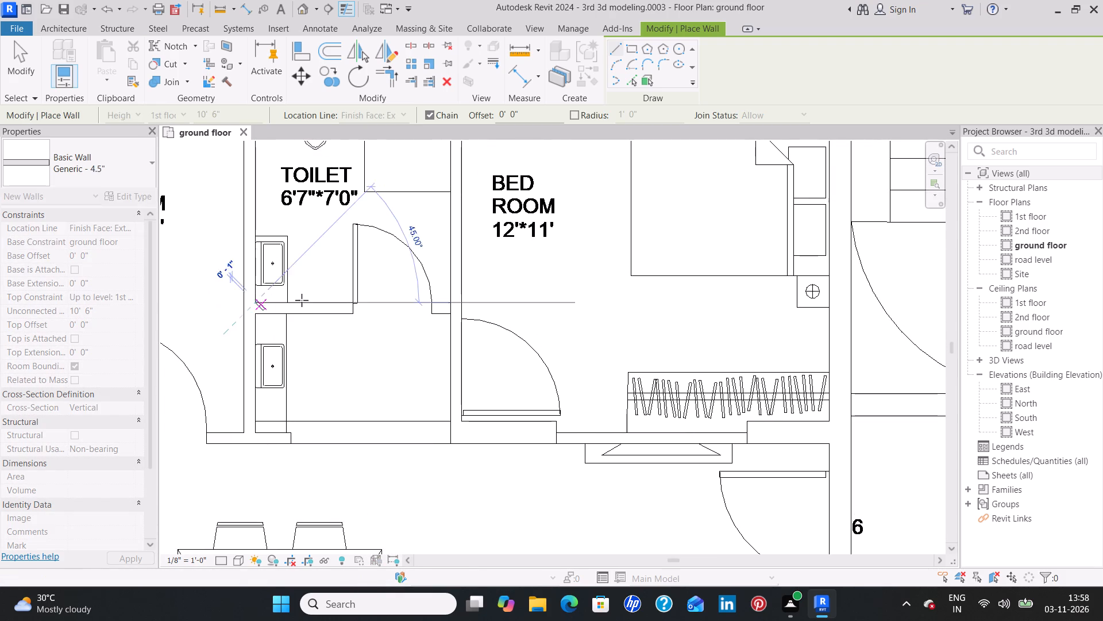
click(446, 301)
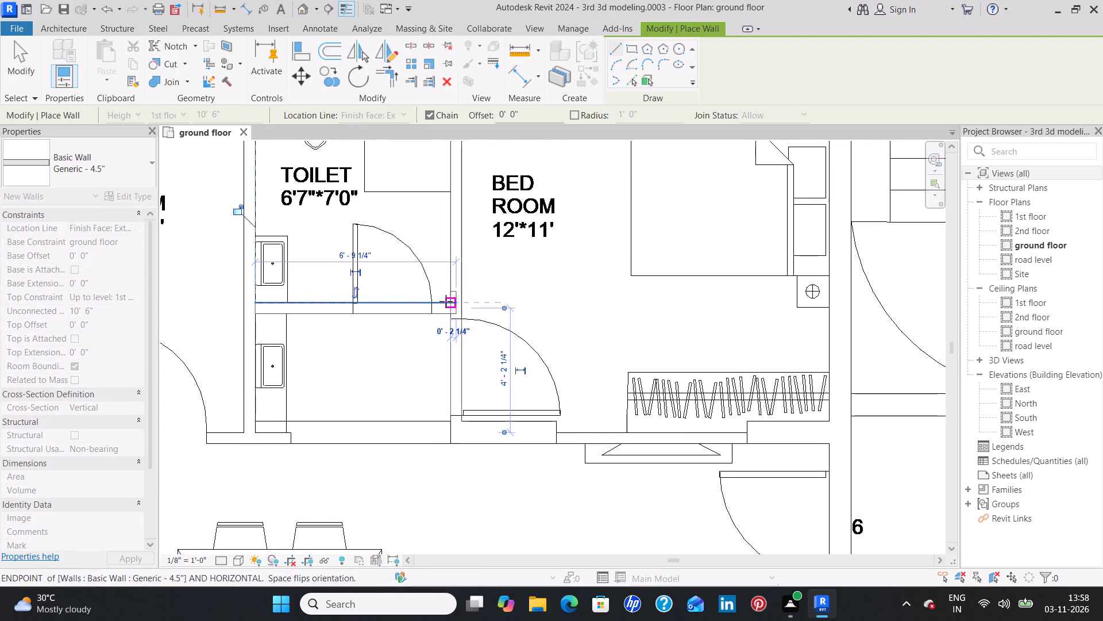
key(Escape)
Draw a vertical Generic - 4.5" wall about 11'9" long between the toilet and the balcony-side bedroom, from the outer wall to the dining room boundary.
middle_drag(406, 227, 406, 397)
scroll(405, 389, down, 2)
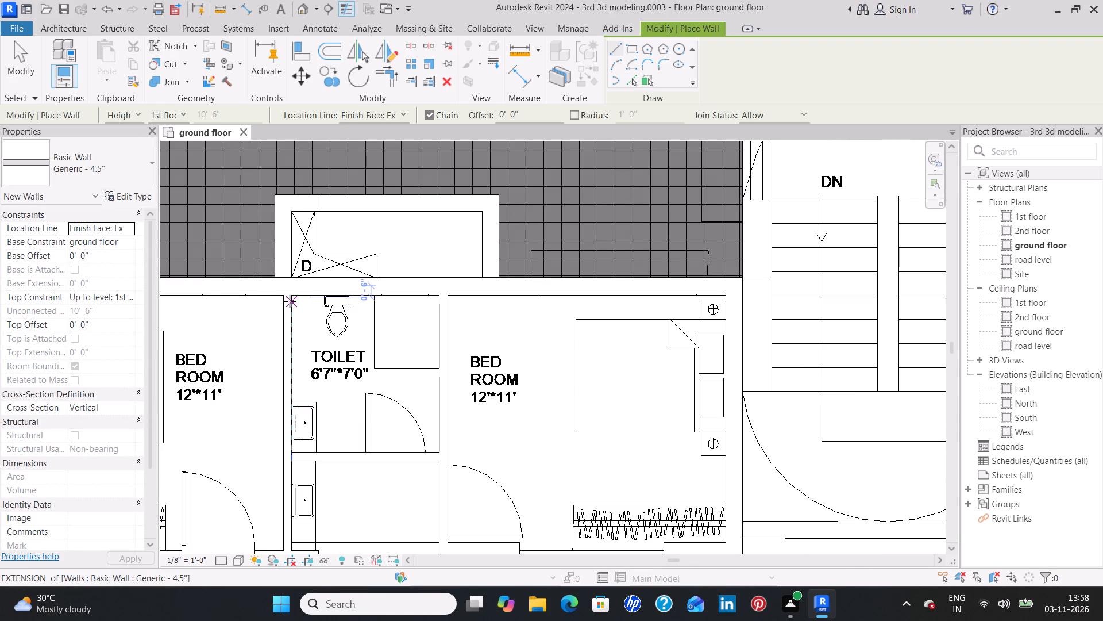
click(291, 297)
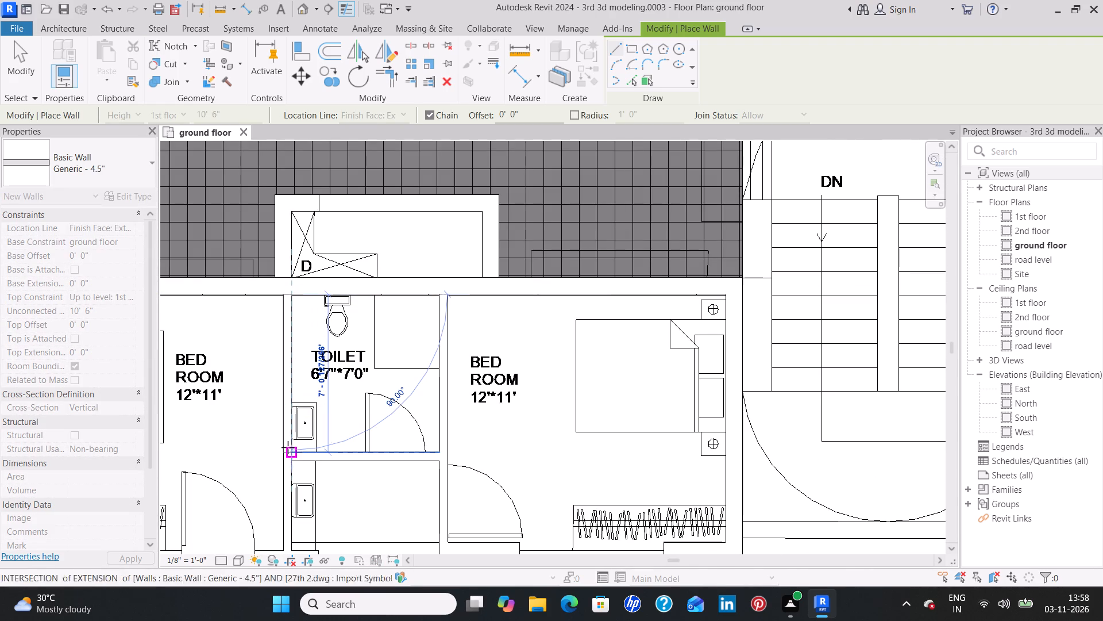
middle_drag(288, 447, 298, 290)
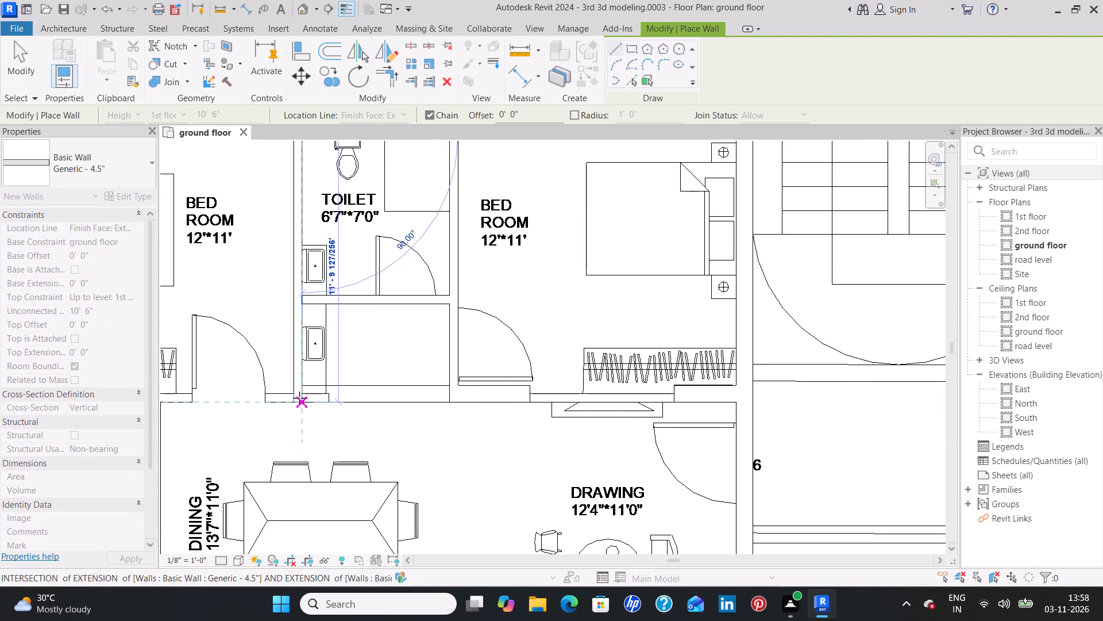
click(299, 394)
key(Escape)
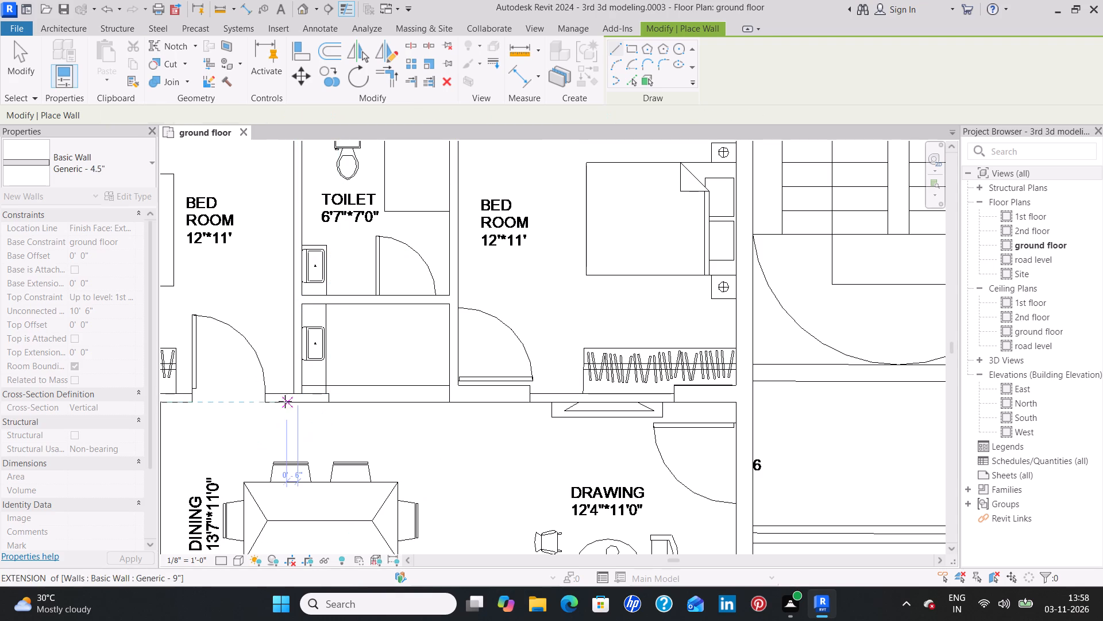
Draw a horizontal Generic - 4.5" wall about 9'6" long above the dining room, from the balcony-side bedroom's wardrobe past its door to the basin counter.
scroll(241, 398, down, 2)
middle_drag(238, 398, 364, 369)
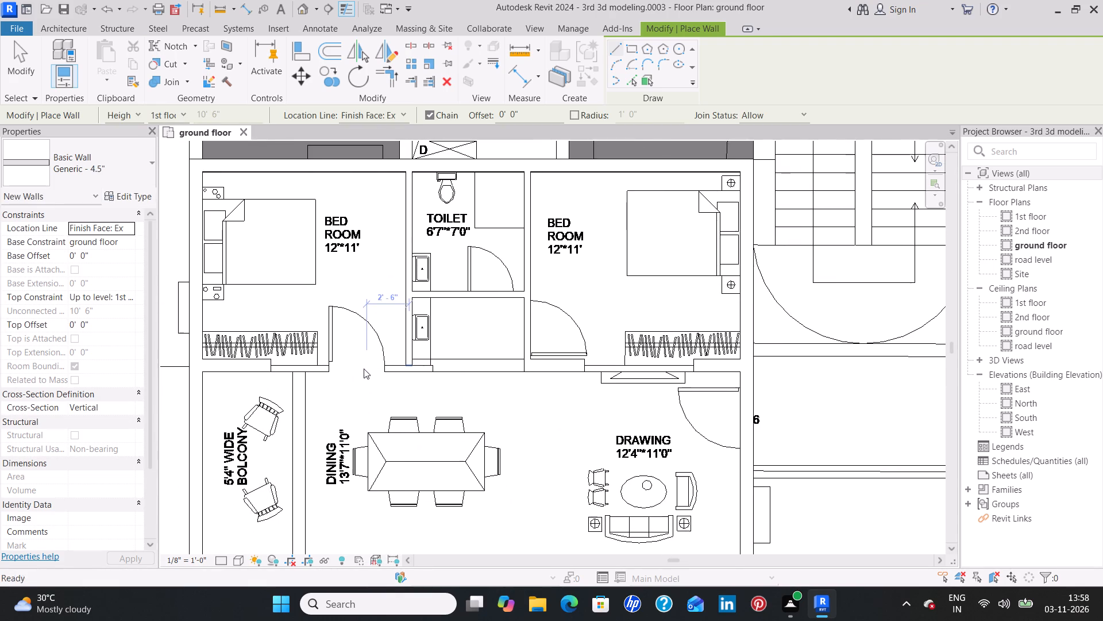
scroll(273, 363, up, 3)
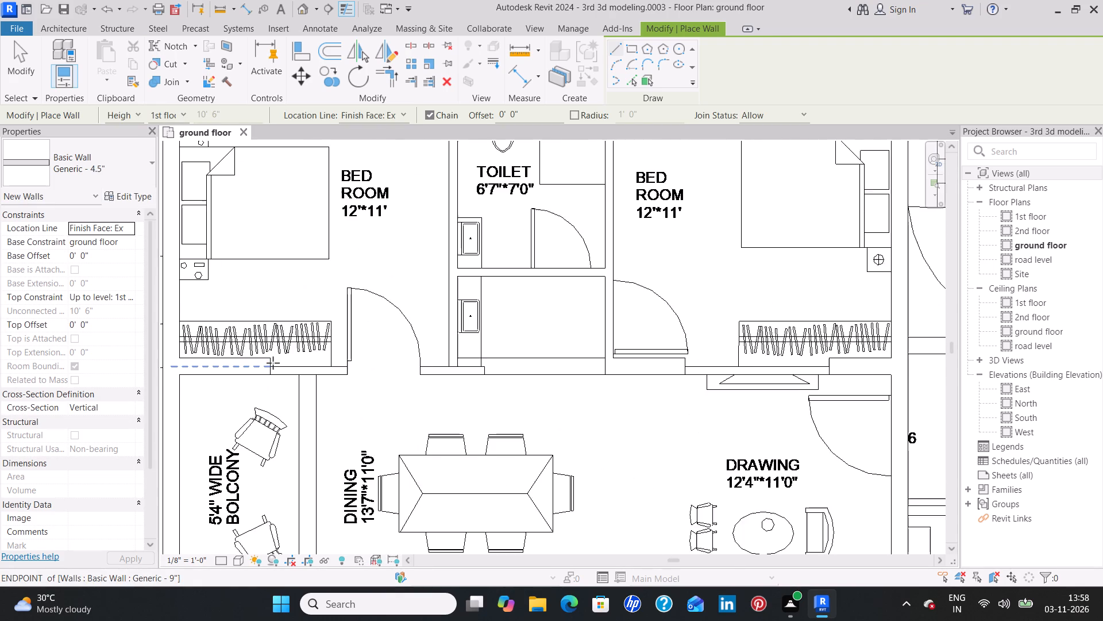
click(271, 366)
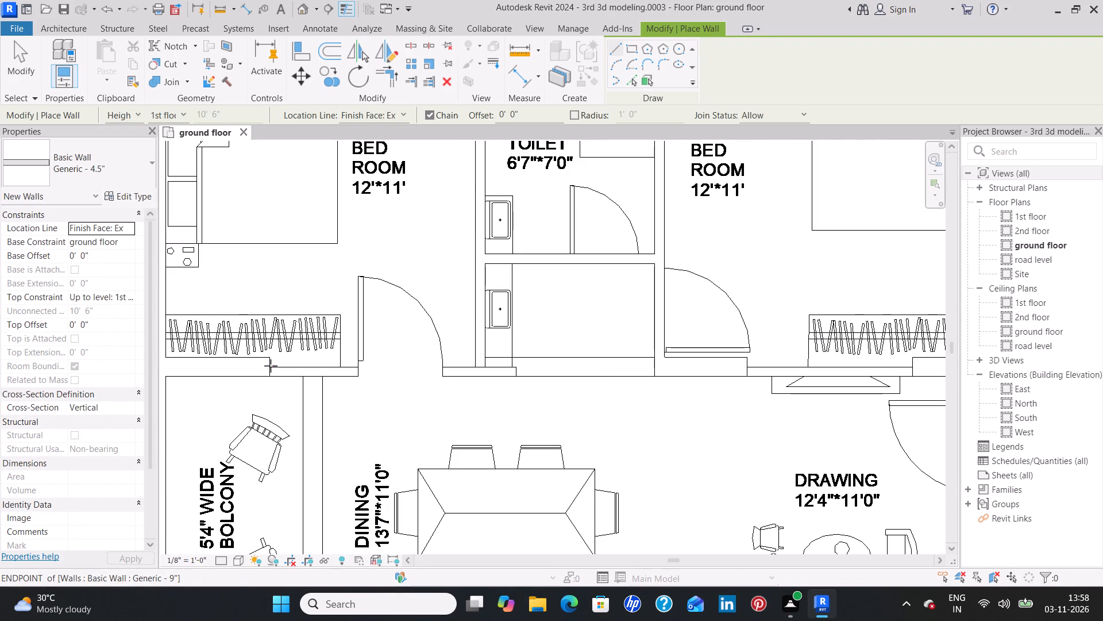
click(519, 366)
key(Escape)
Draw a horizontal Generic - 4.5" wall about 6'5" long between the stair-side bedroom and drawing room, joining the two short 9" walls.
middle_drag(668, 381, 535, 381)
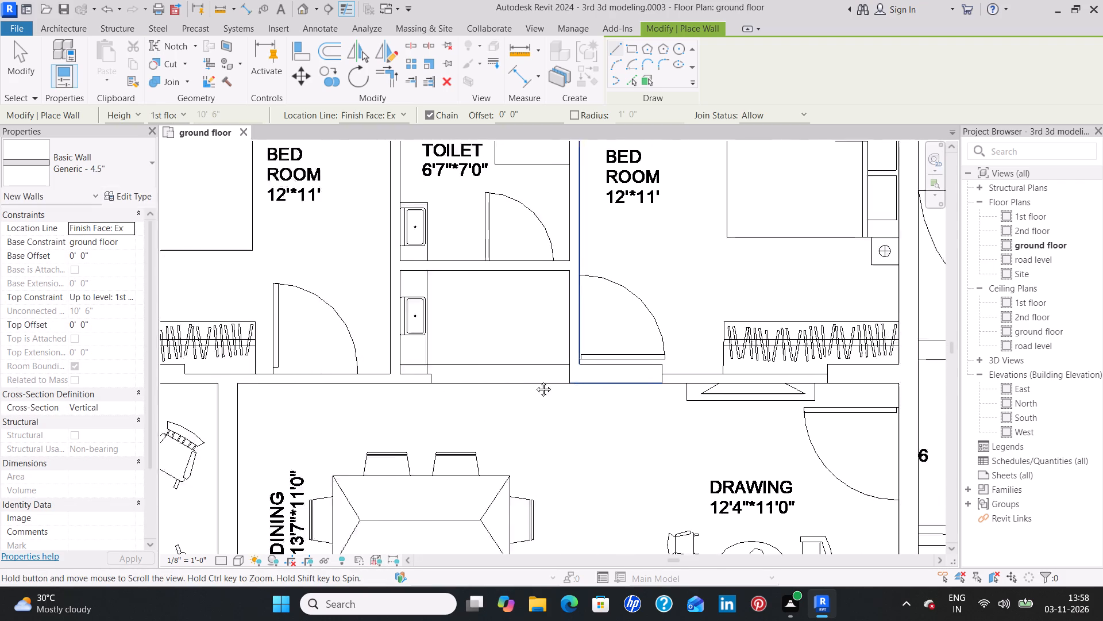
middle_drag(535, 381, 339, 351)
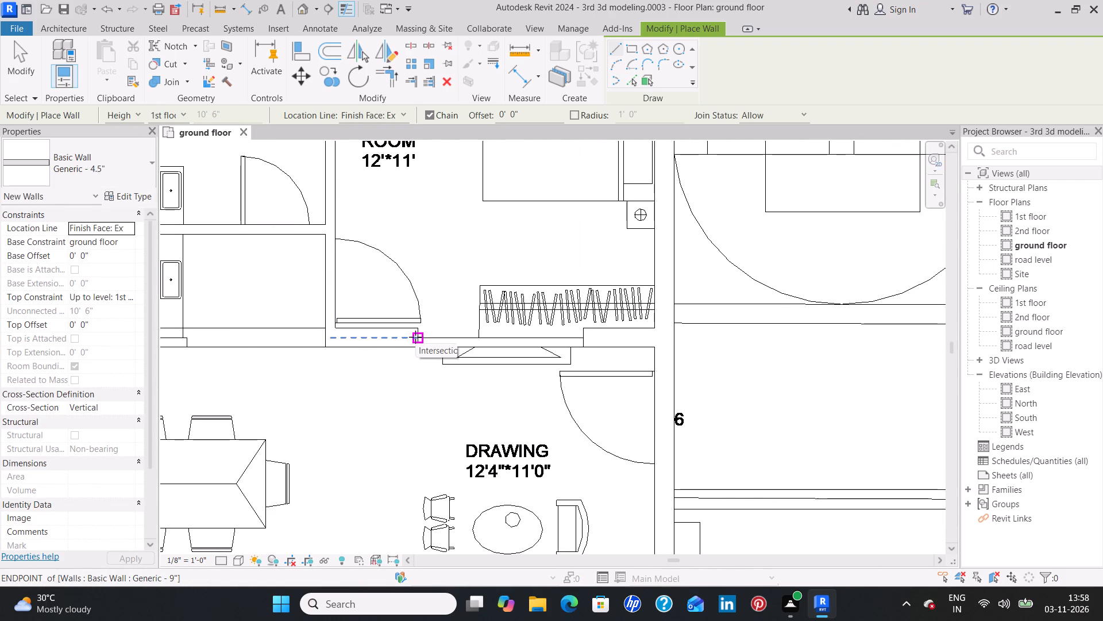
click(419, 337)
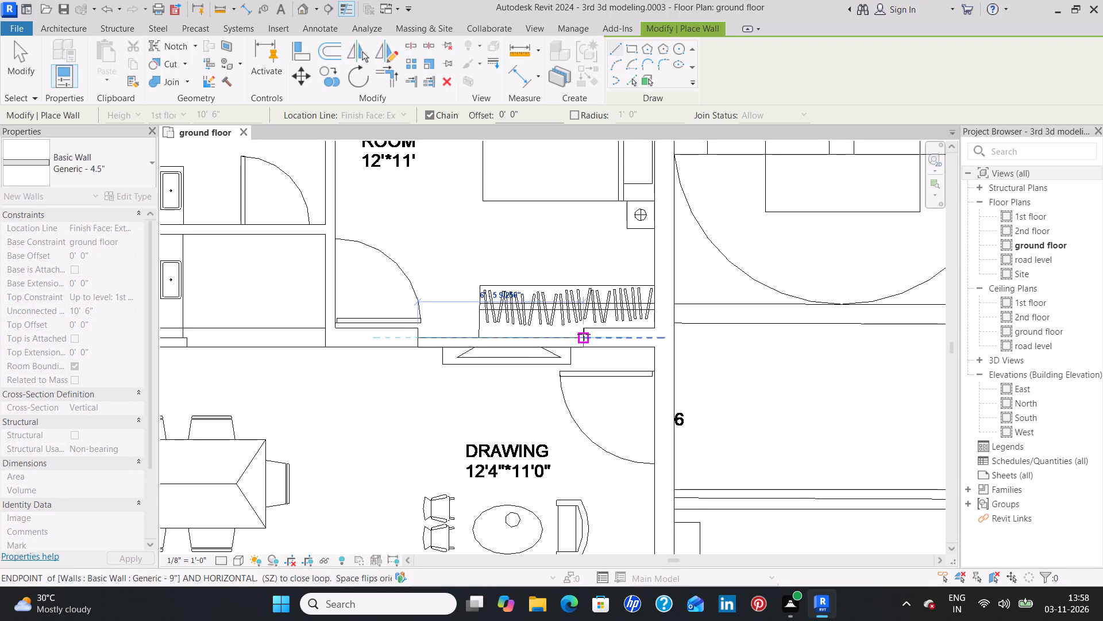
click(584, 334)
key(Escape)
Draw another vertical Generic - 4.5" wall about 11'5" long along the toilet's balcony-side partition, from the outer wall to the horizontal wall above the dining room.
scroll(497, 421, down, 3)
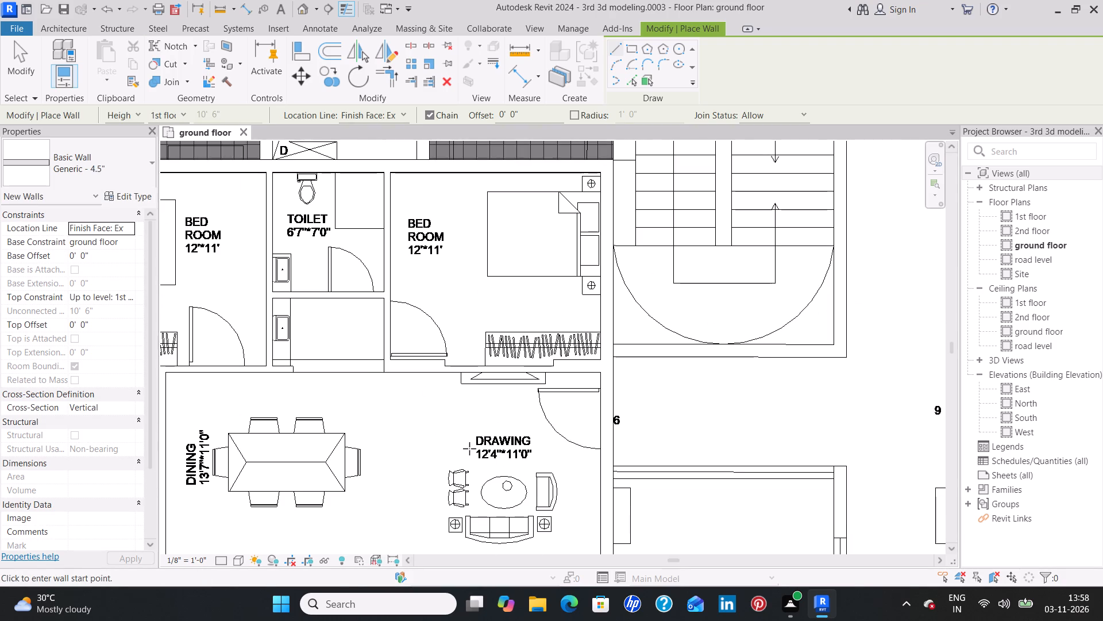
middle_drag(469, 428, 484, 293)
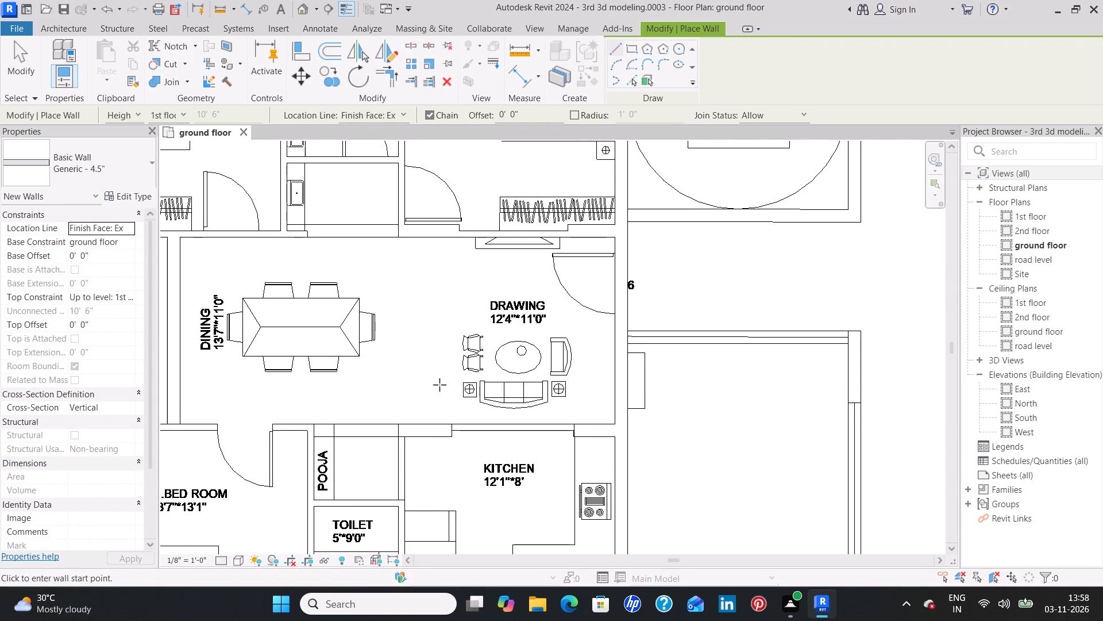
middle_drag(448, 366, 473, 342)
middle_drag(253, 248, 261, 285)
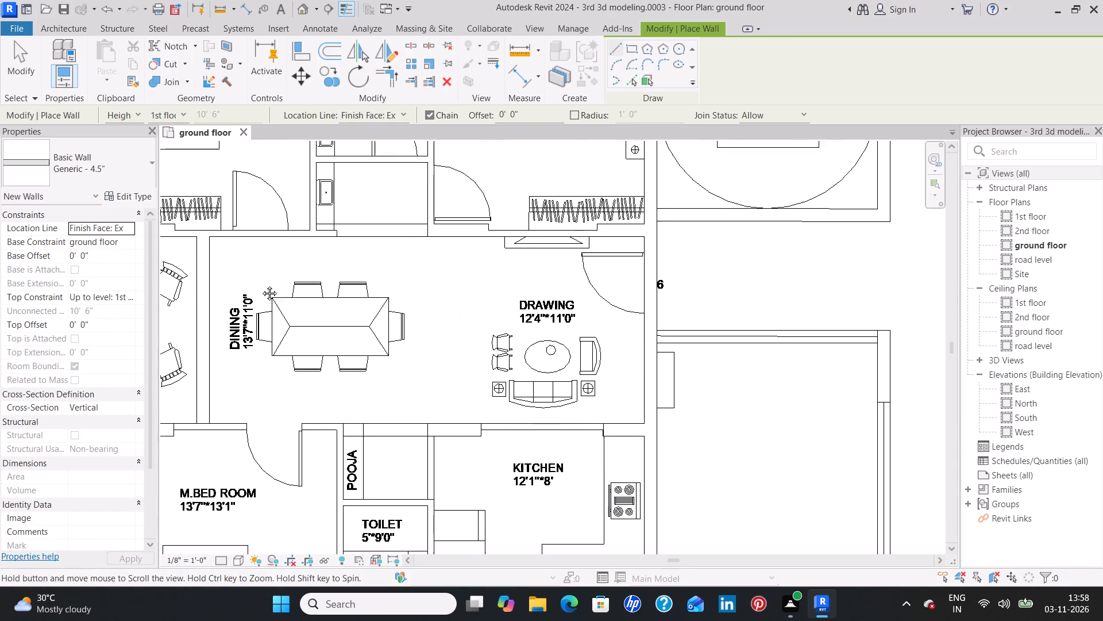
middle_drag(261, 285, 316, 385)
middle_drag(329, 382, 362, 443)
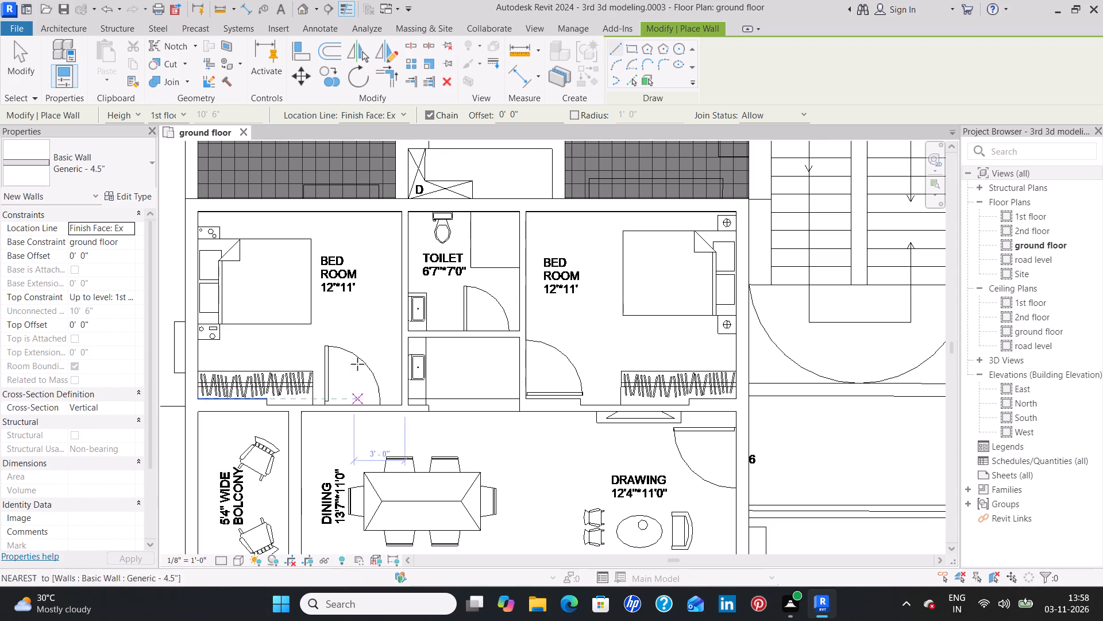
click(409, 214)
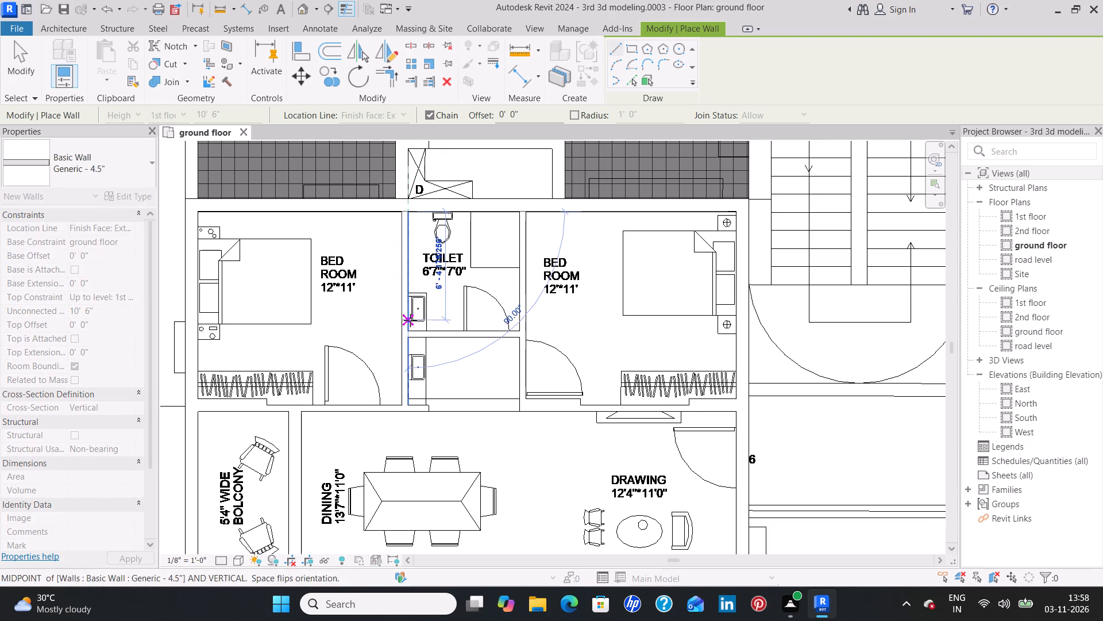
click(406, 405)
key(Escape)
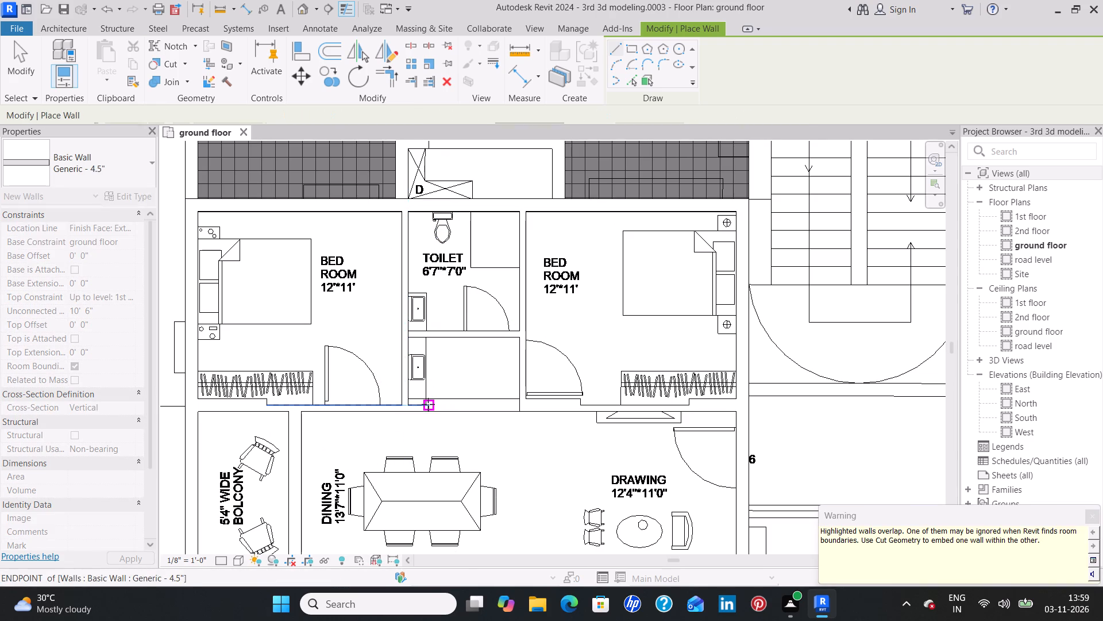
Draw another horizontal Generic - 4.5" wall above the dining room, from the basin counter's edge back to the 9" wall at the balcony-side bedroom's wardrobe.
click(429, 406)
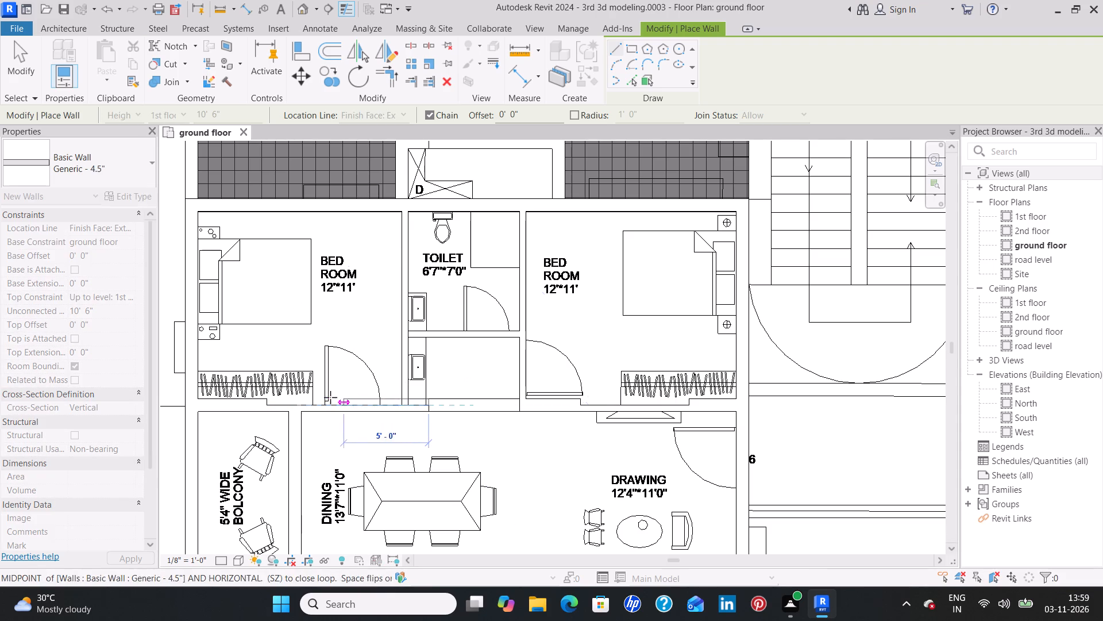
click(265, 407)
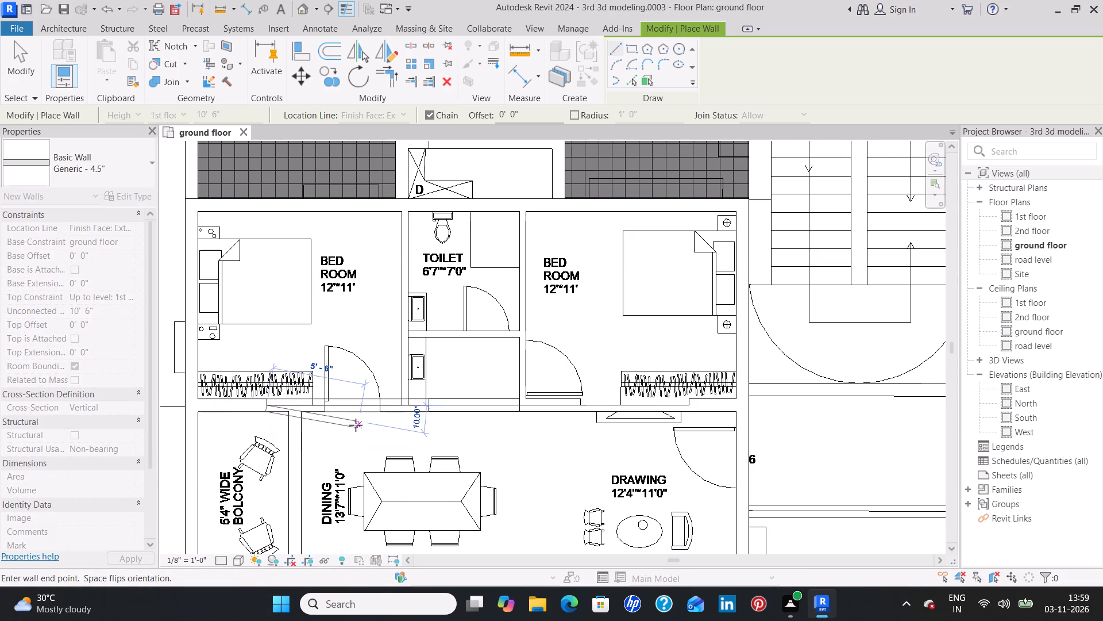
key(Escape)
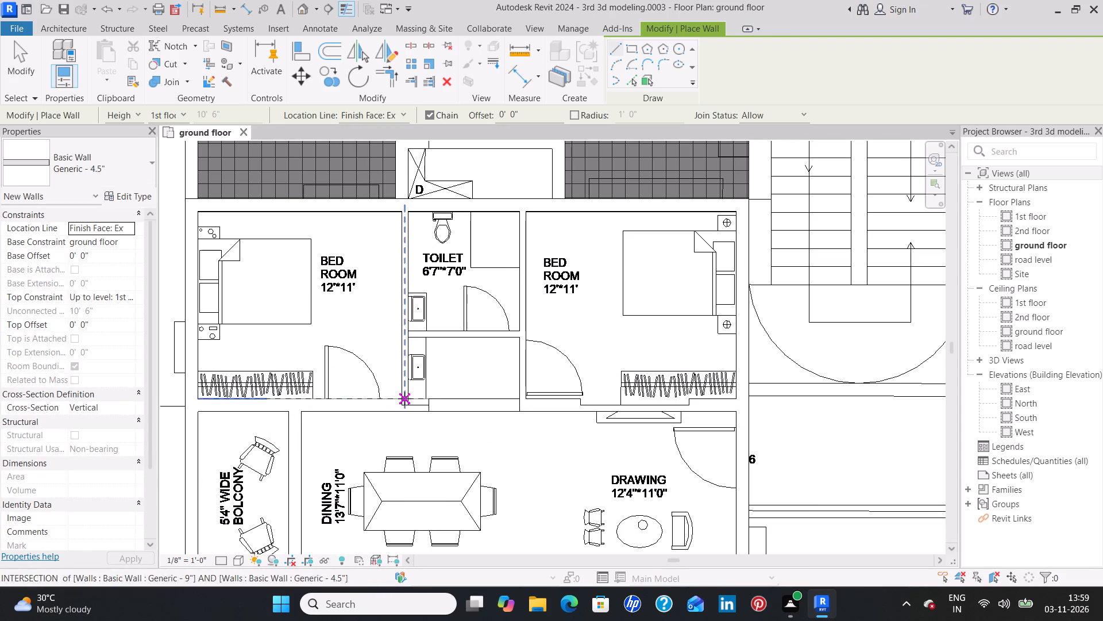
scroll(404, 400, up, 7)
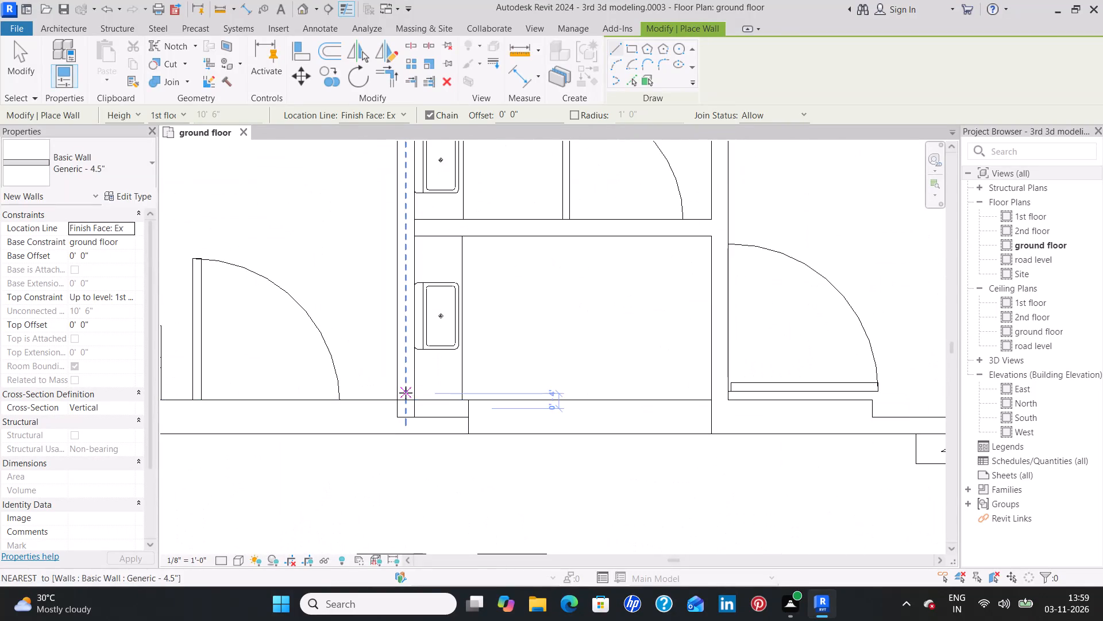
Delete the two overlapping horizontal Generic - 4.5" walls above the dining room, between the balcony-side bedroom's wardrobe and the basin counter.
scroll(396, 407, down, 4)
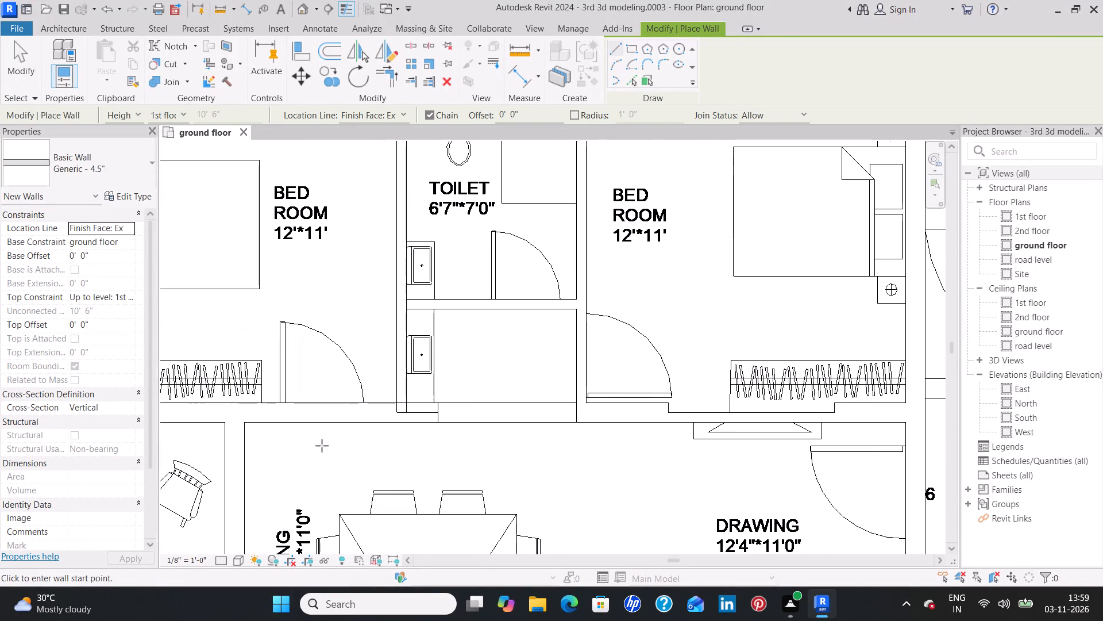
key(Escape)
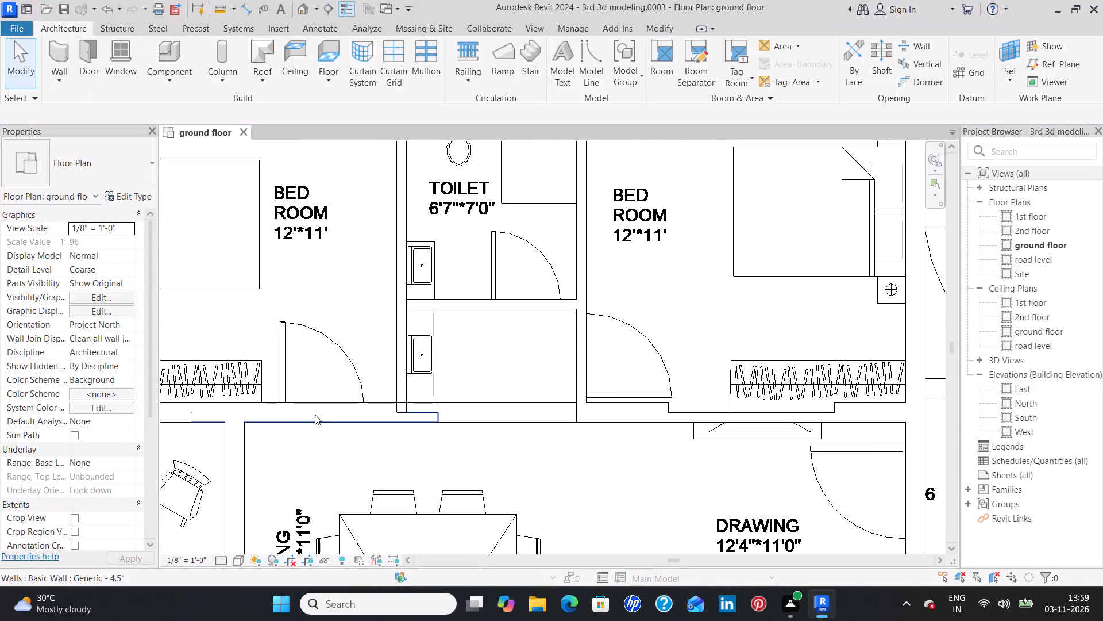
scroll(362, 405, down, 3)
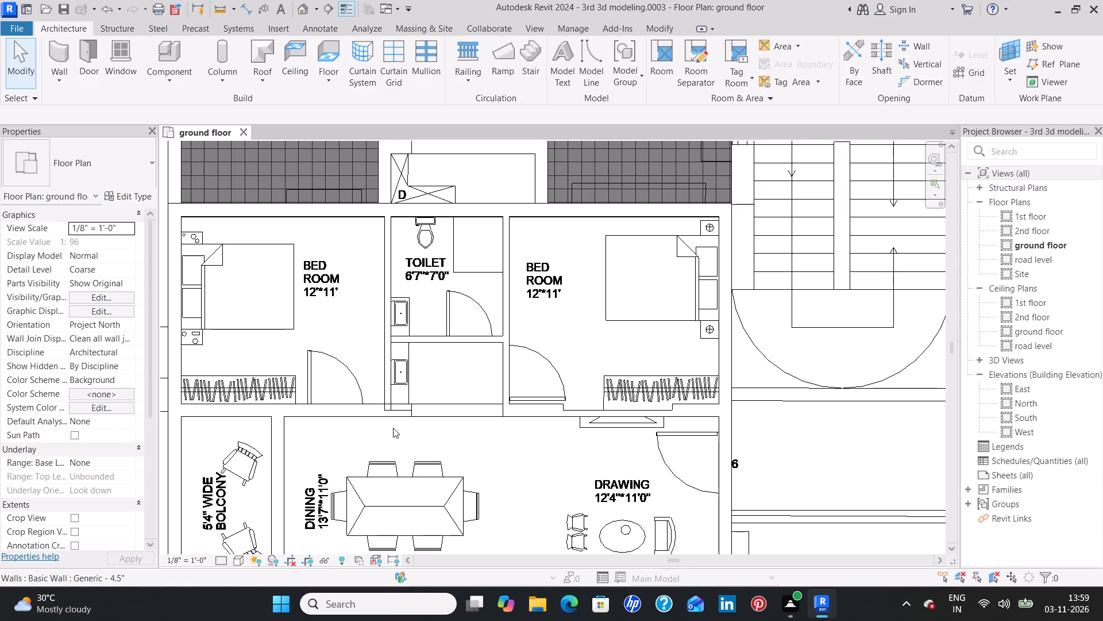
click(402, 416)
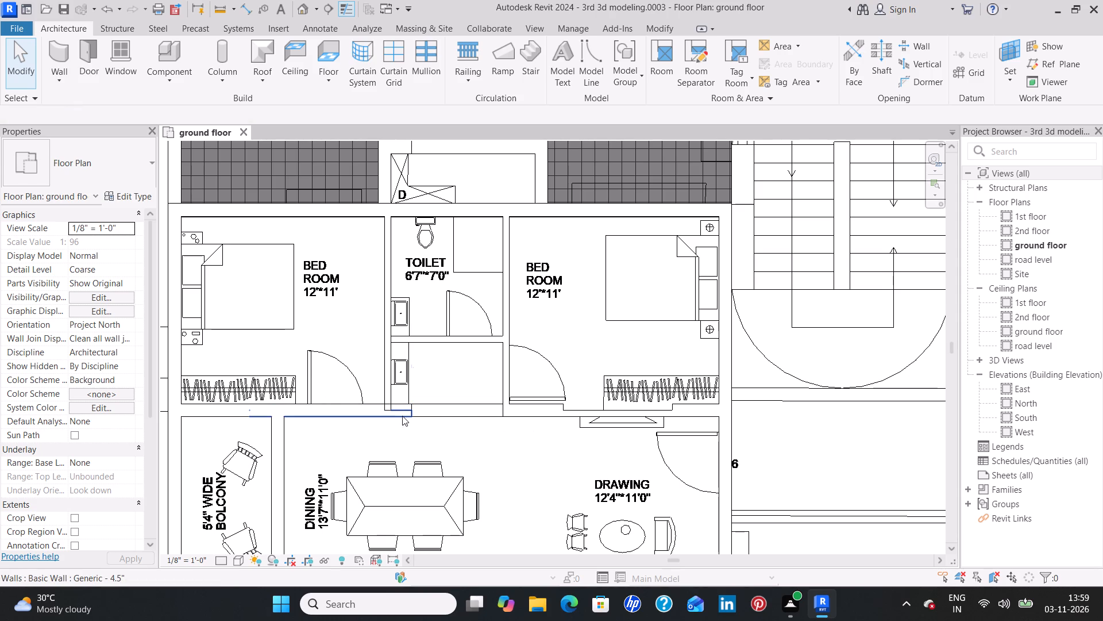
key(Delete)
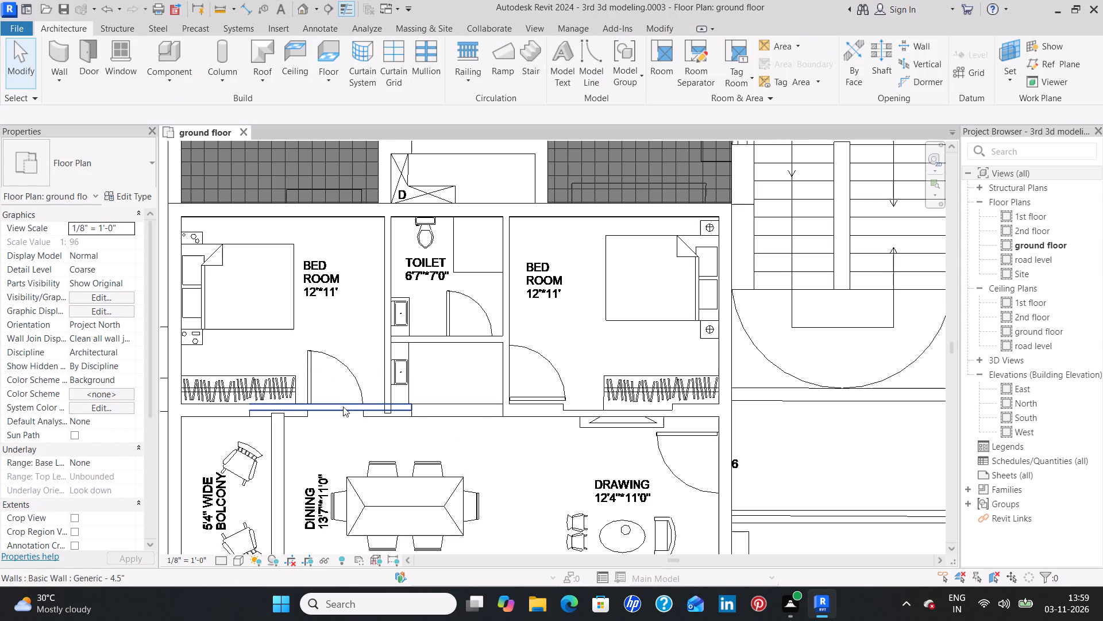
click(333, 406)
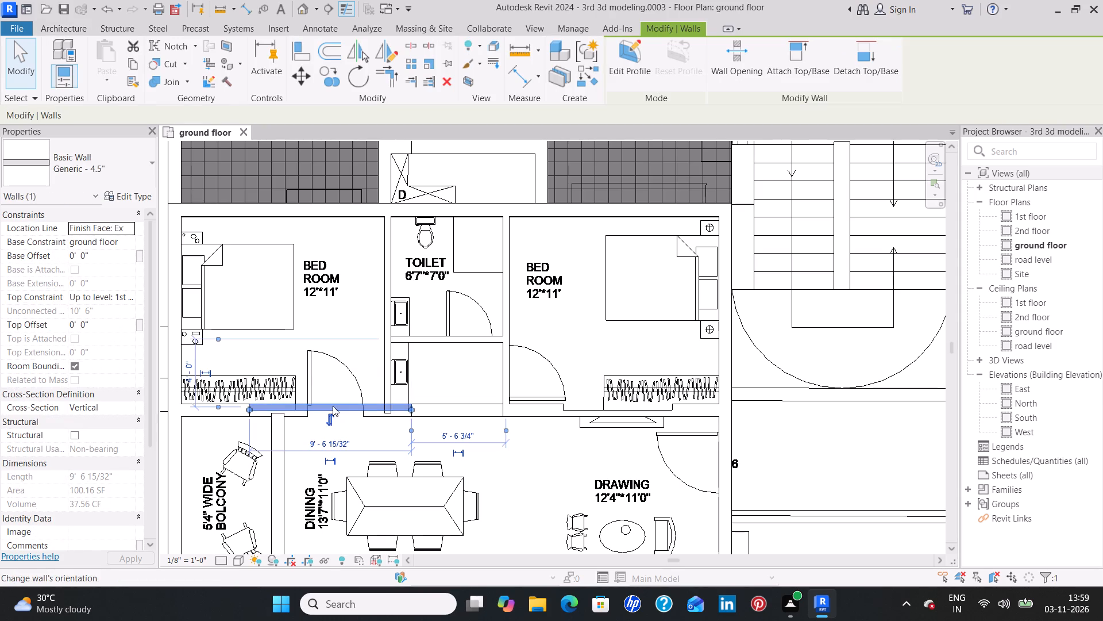
key(Delete)
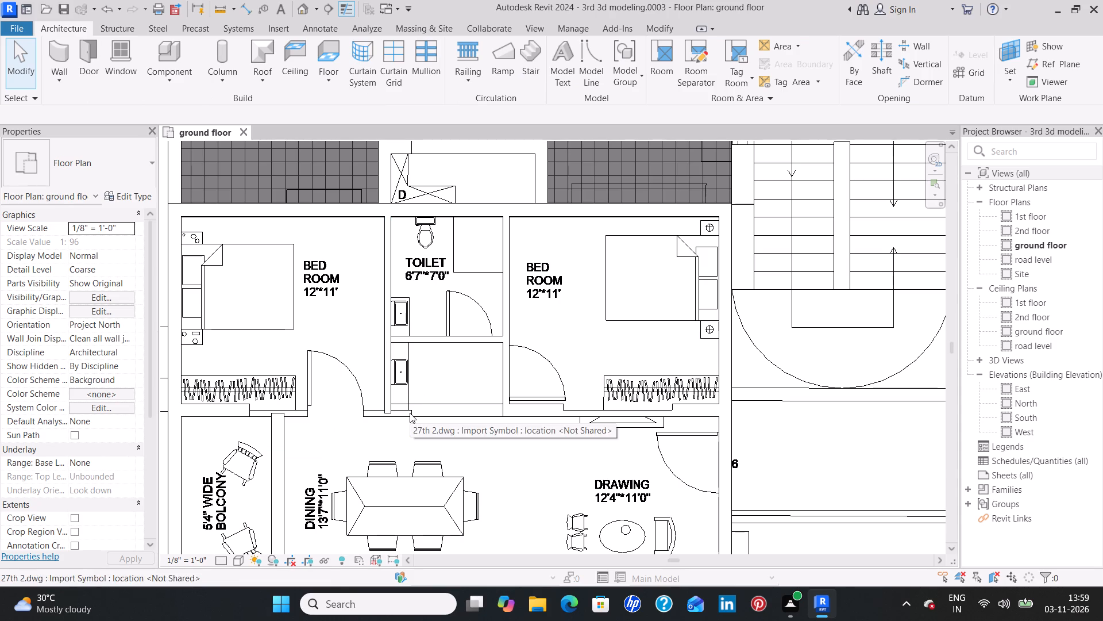
Draw one horizontal Generic - 4.5" wall about 9'6" long above the dining room, from the 9" wall at the bedroom wardrobe to the basin counter's edge.
click(55, 43)
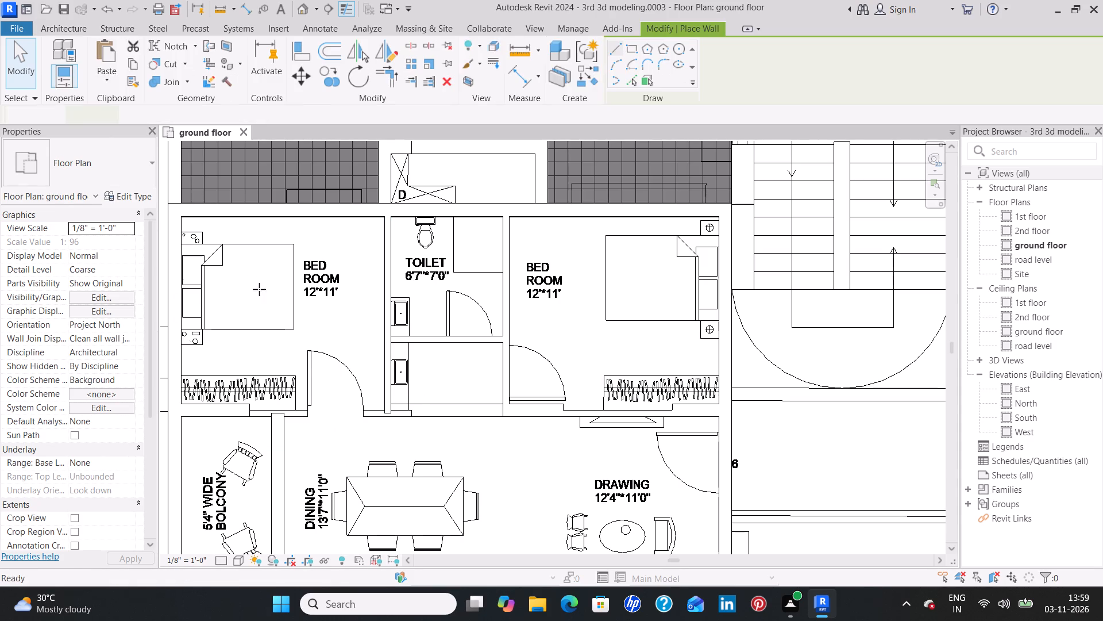
scroll(247, 409, up, 2)
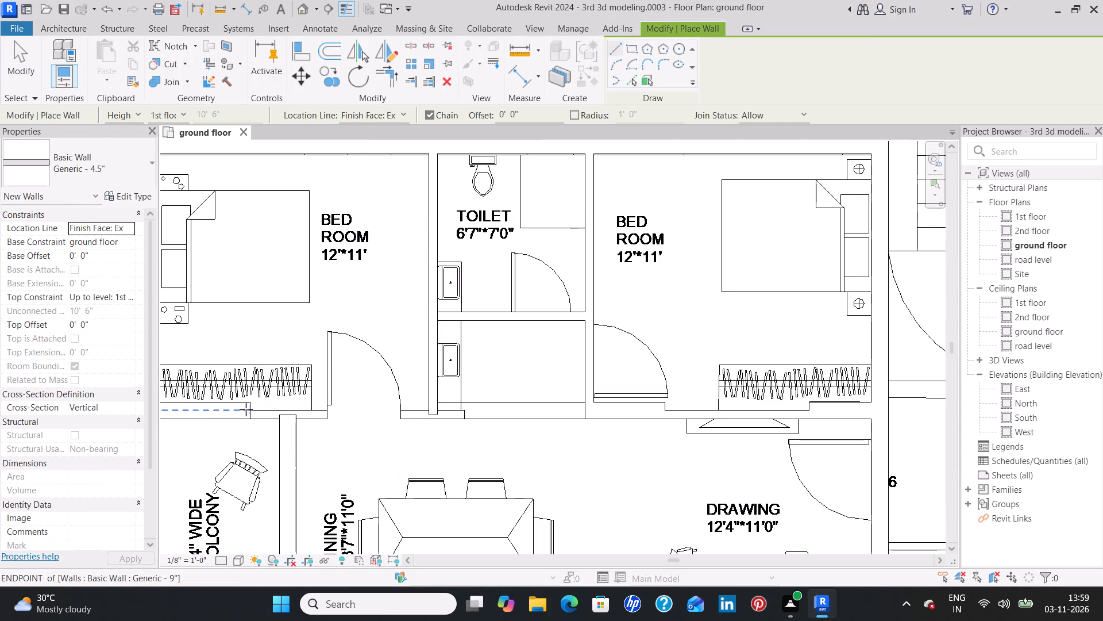
click(246, 409)
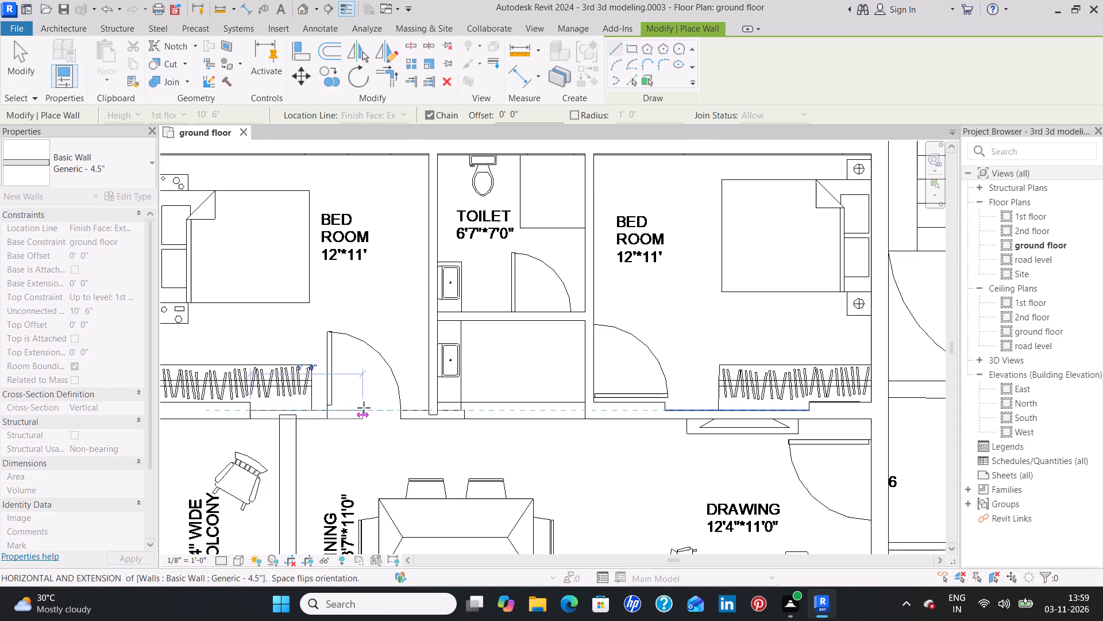
click(468, 405)
key(Escape)
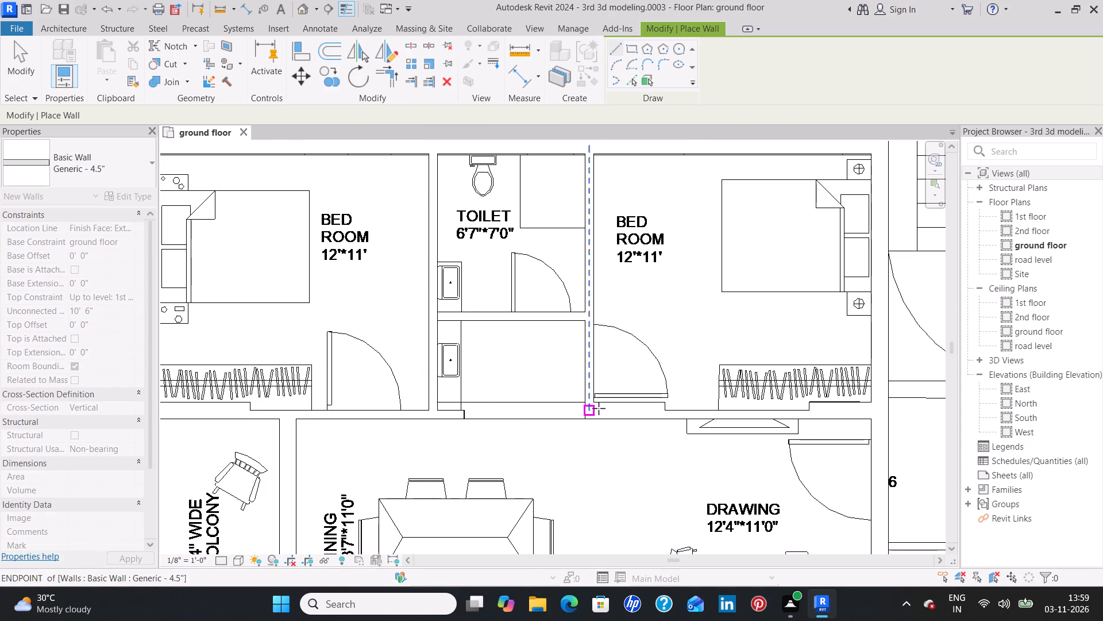
scroll(565, 420, down, 1)
key(Escape)
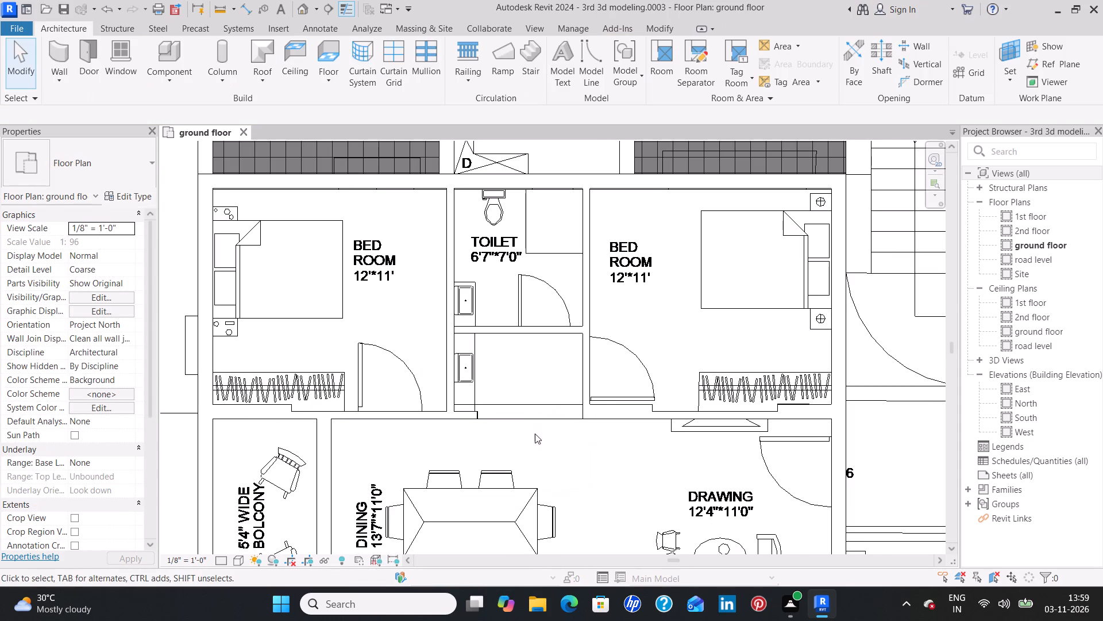
Draw a horizontal Generic - 4.5" wall about 6'7" long between the 6'7"*7'0" toilet and the basin area, spanning the two vertical partitions.
click(52, 43)
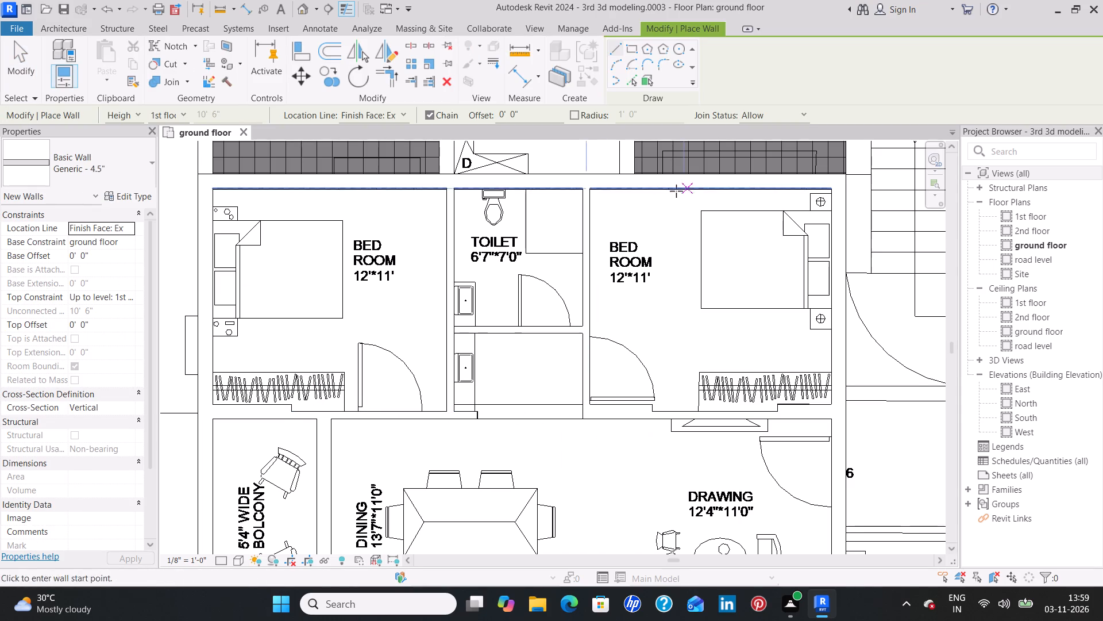
click(454, 327)
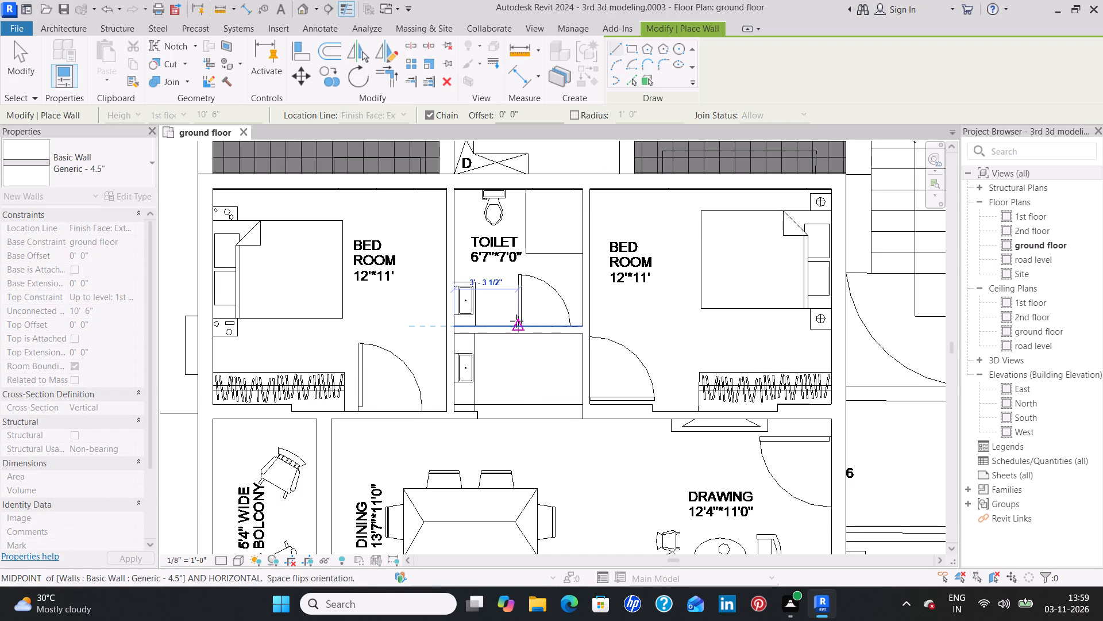
click(583, 320)
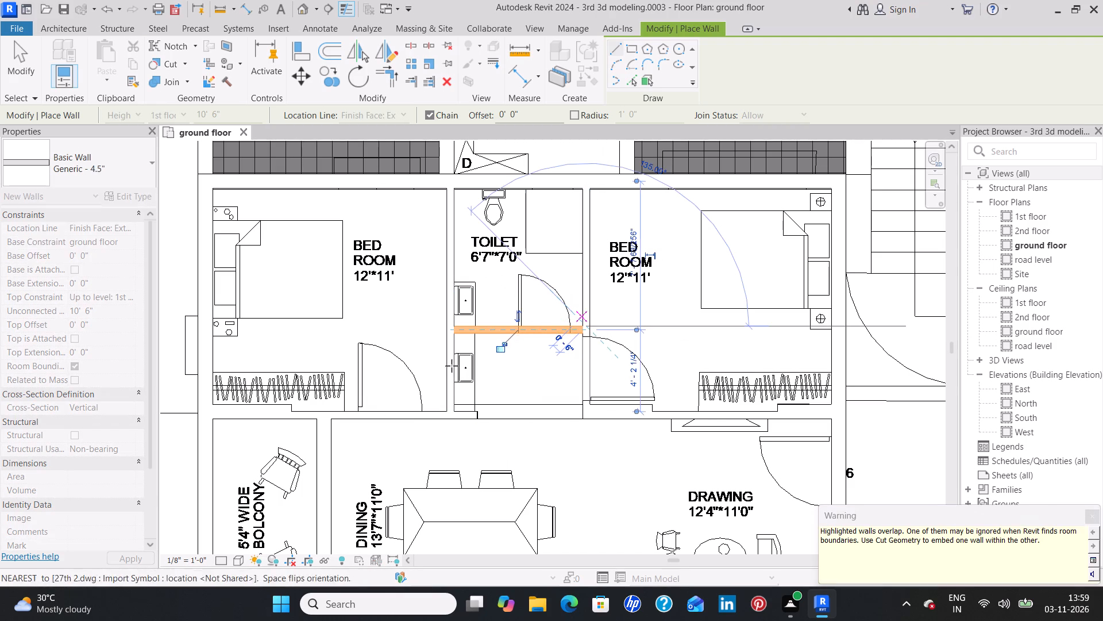
key(Escape)
key(Escape)
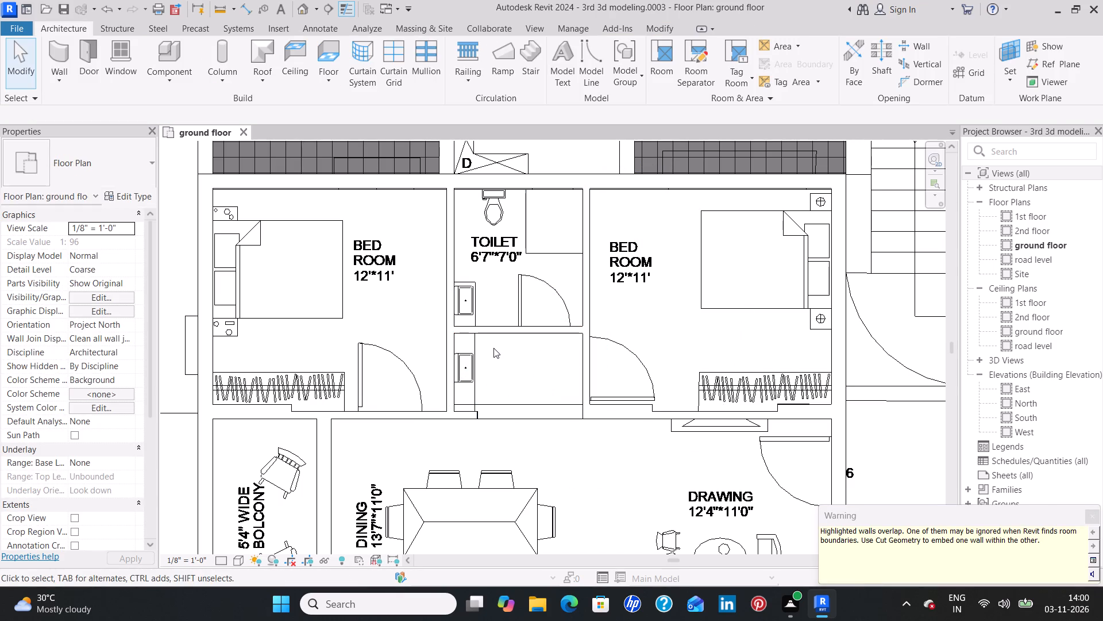
Draw chained Generic - 4.5" walls around the master bedroom: about 9'11" along the dining side to the pooja corner, and down to the outer wall.
scroll(504, 351, down, 1)
scroll(511, 442, down, 1)
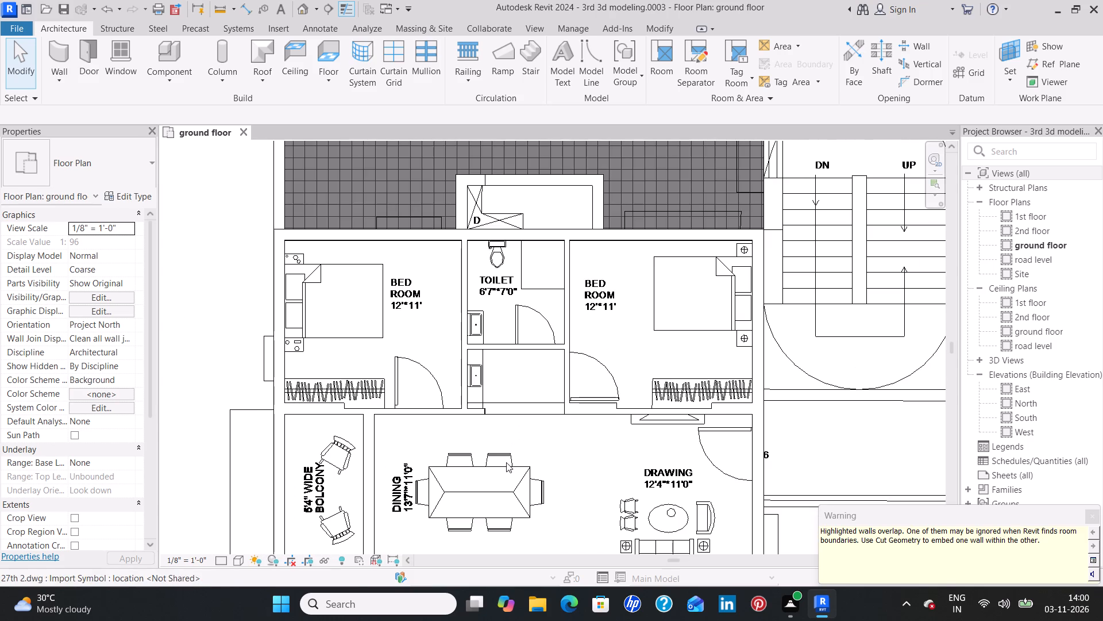
middle_drag(506, 462, 487, 259)
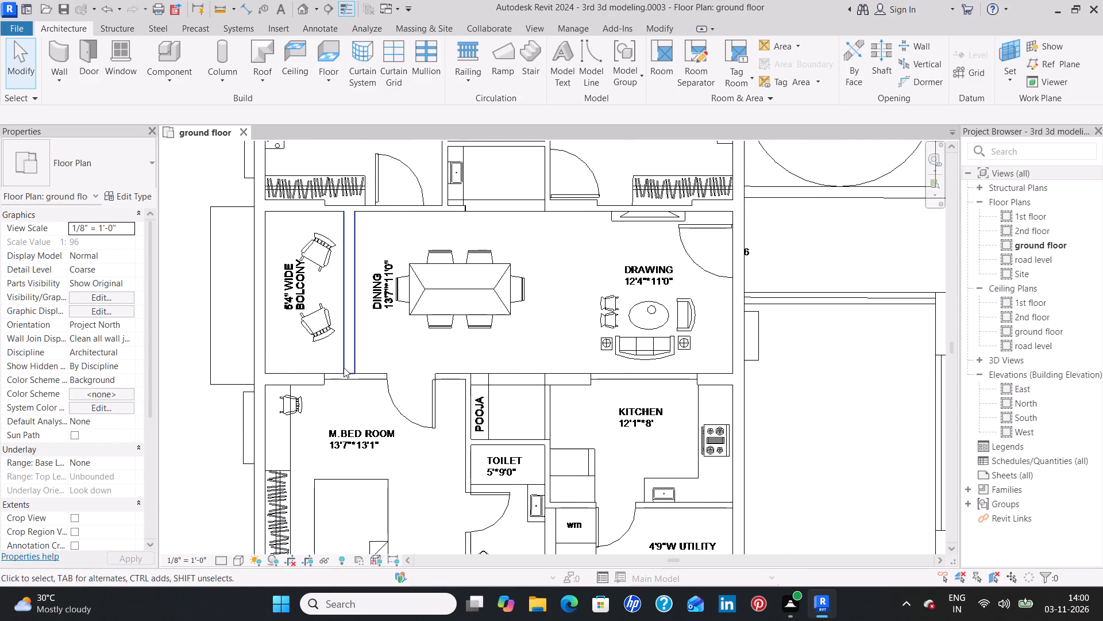
scroll(334, 372, up, 3)
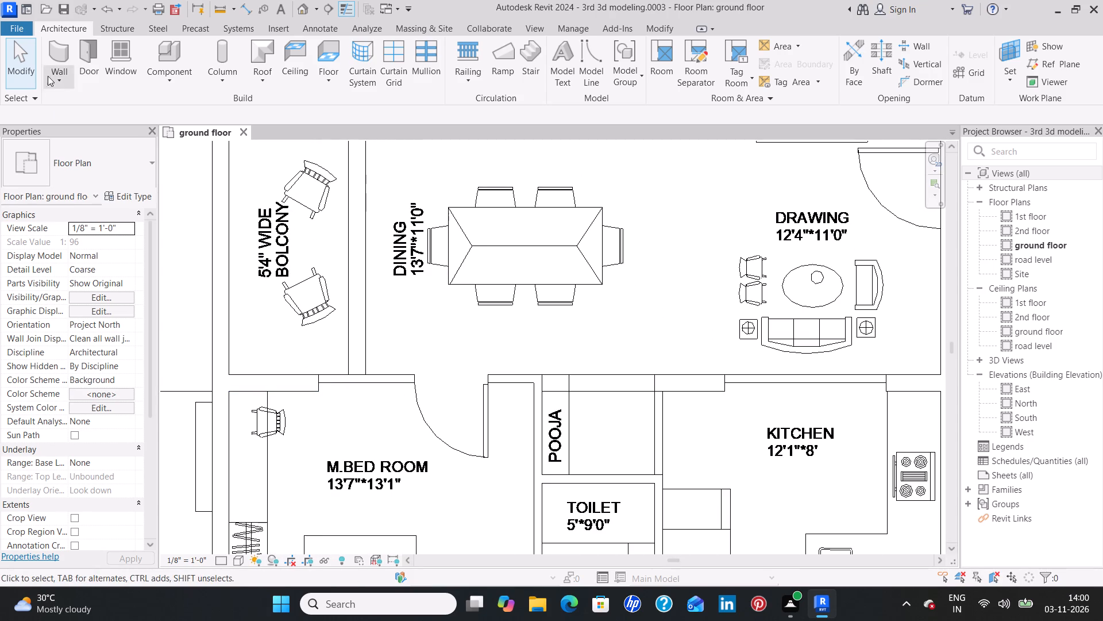
click(55, 55)
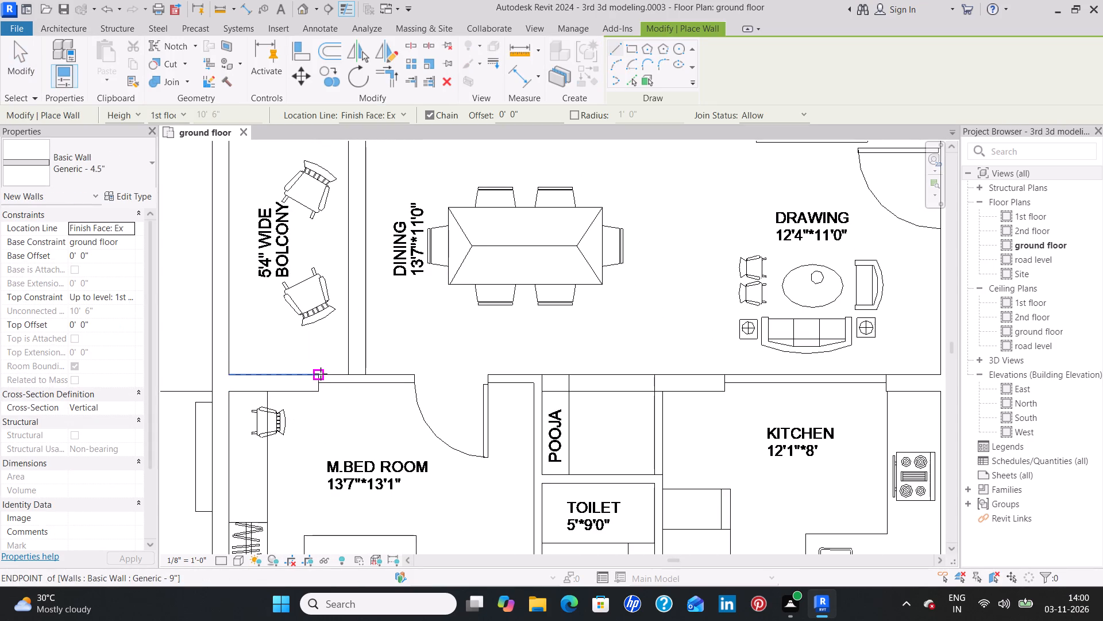
click(318, 374)
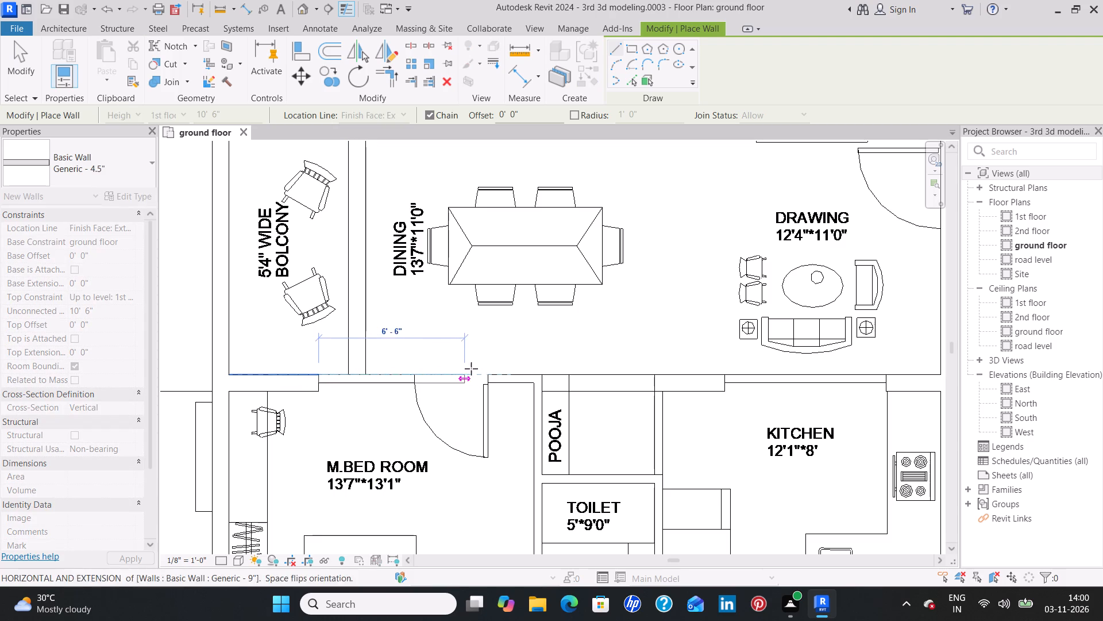
click(539, 373)
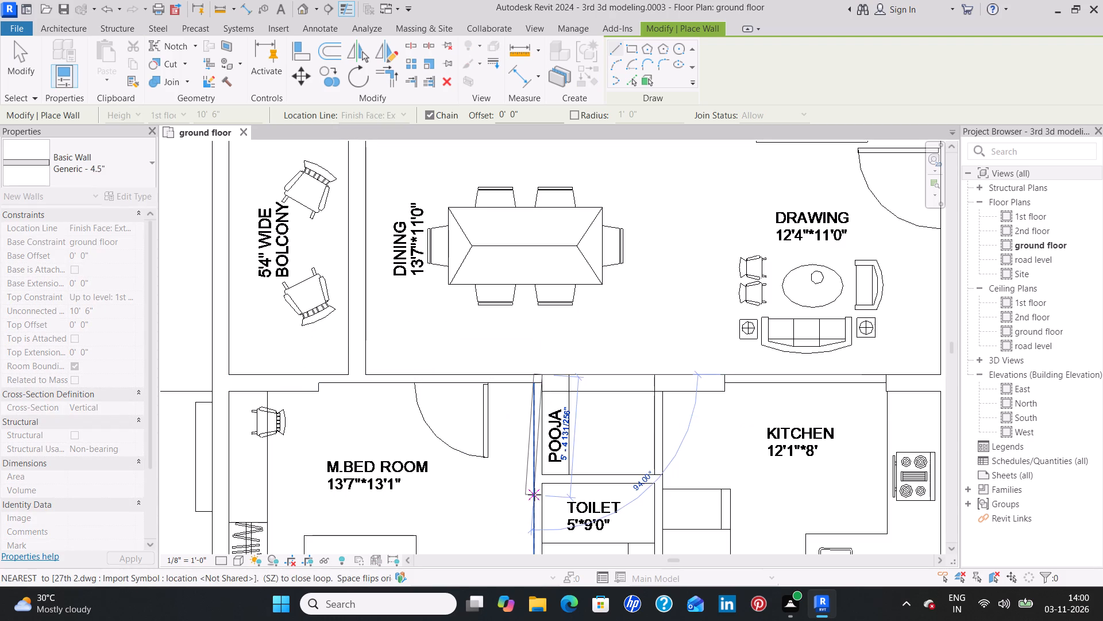
middle_drag(539, 470, 540, 273)
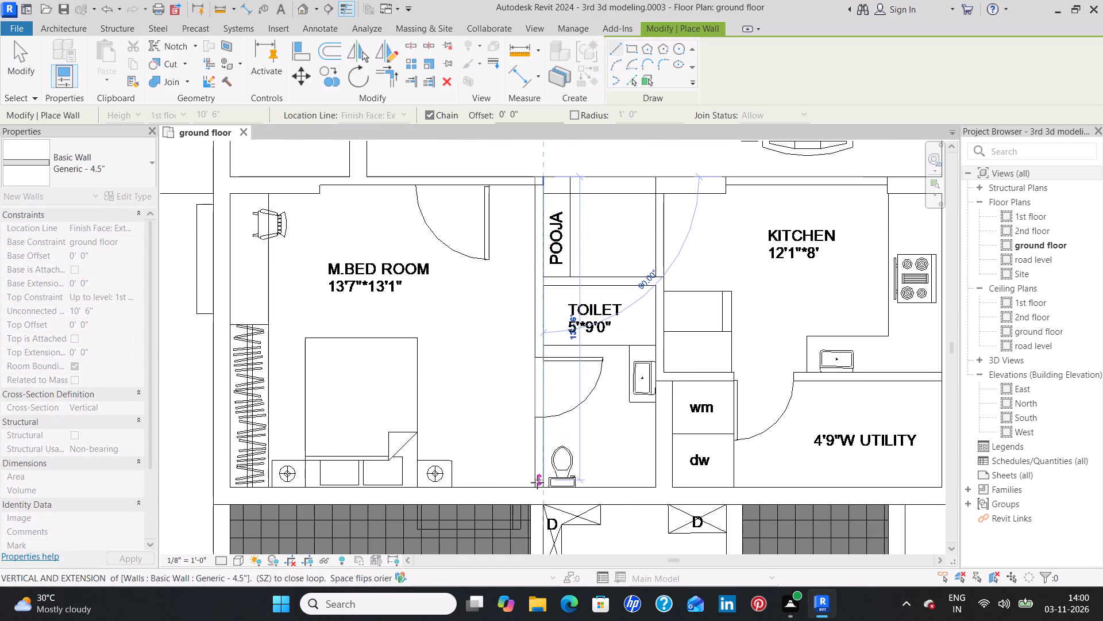
click(541, 489)
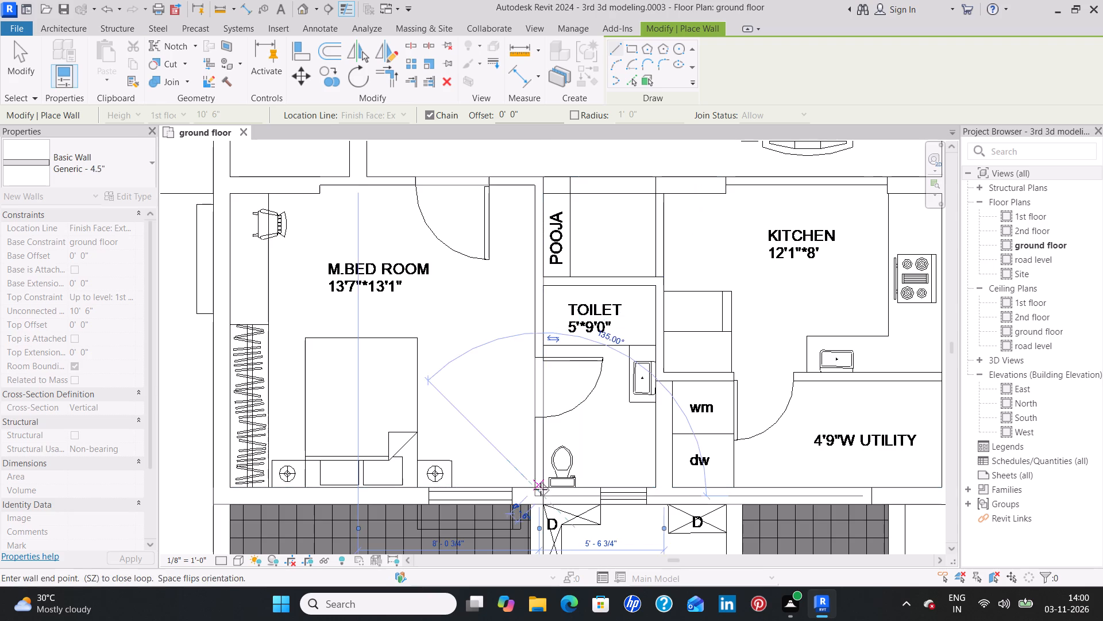
key(Escape)
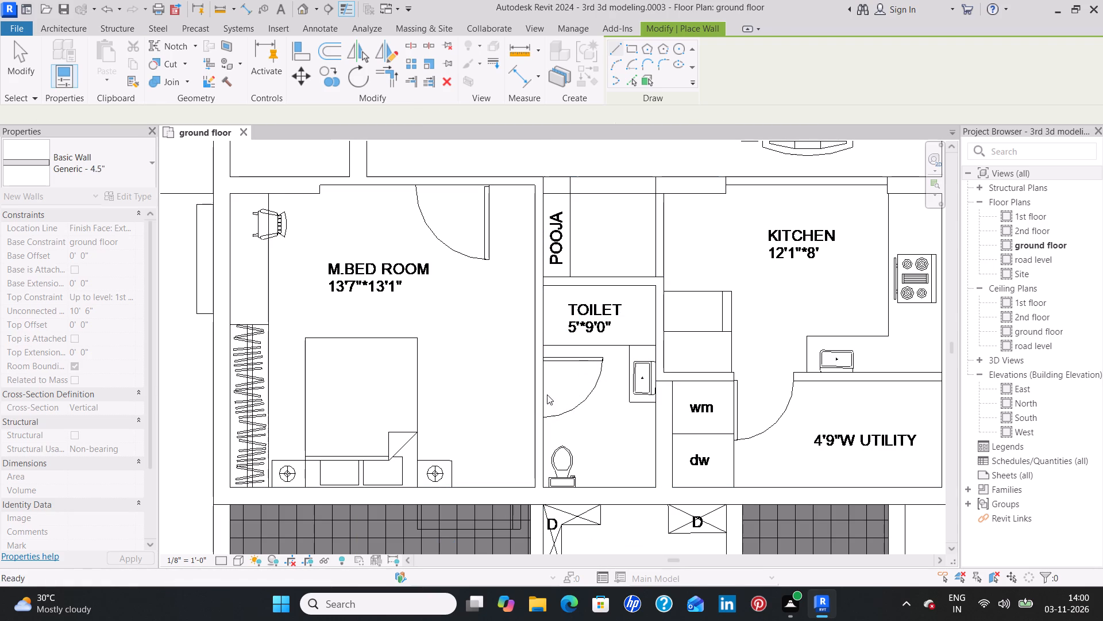
Draw chained Generic - 4.5" walls between pooja and toilet to the kitchen side, and about 4'7.5" down to the 9" wall.
click(542, 276)
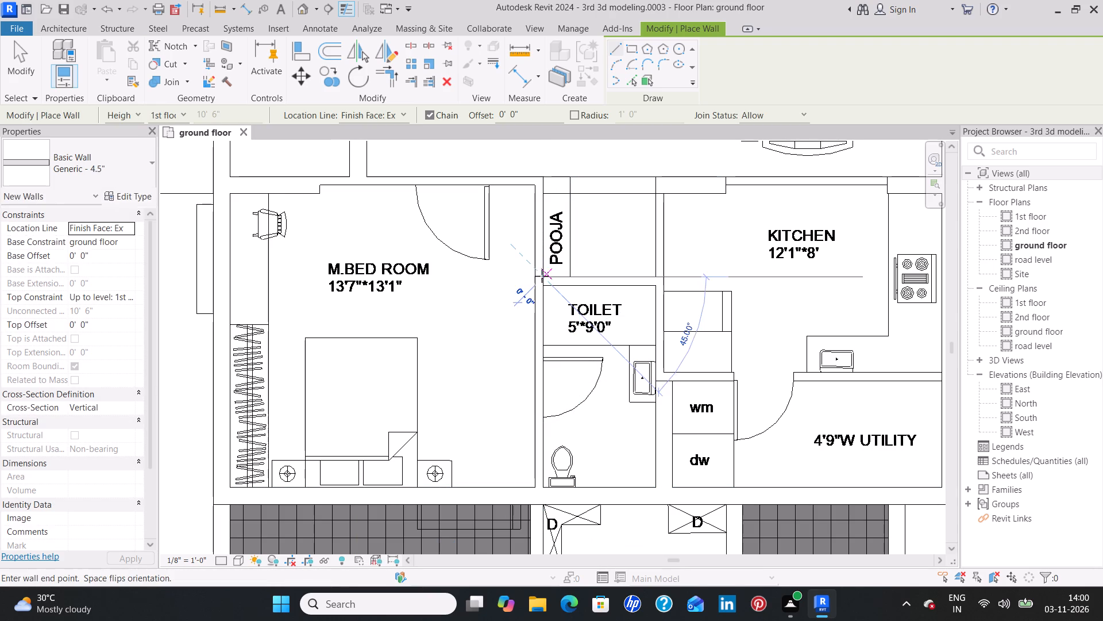
click(665, 270)
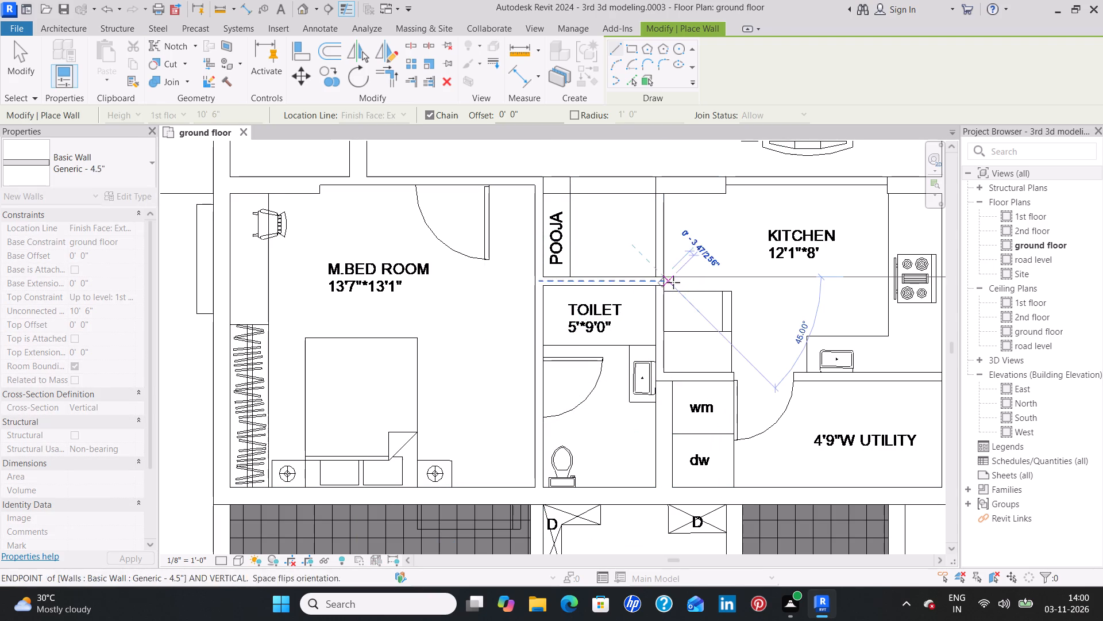
click(665, 381)
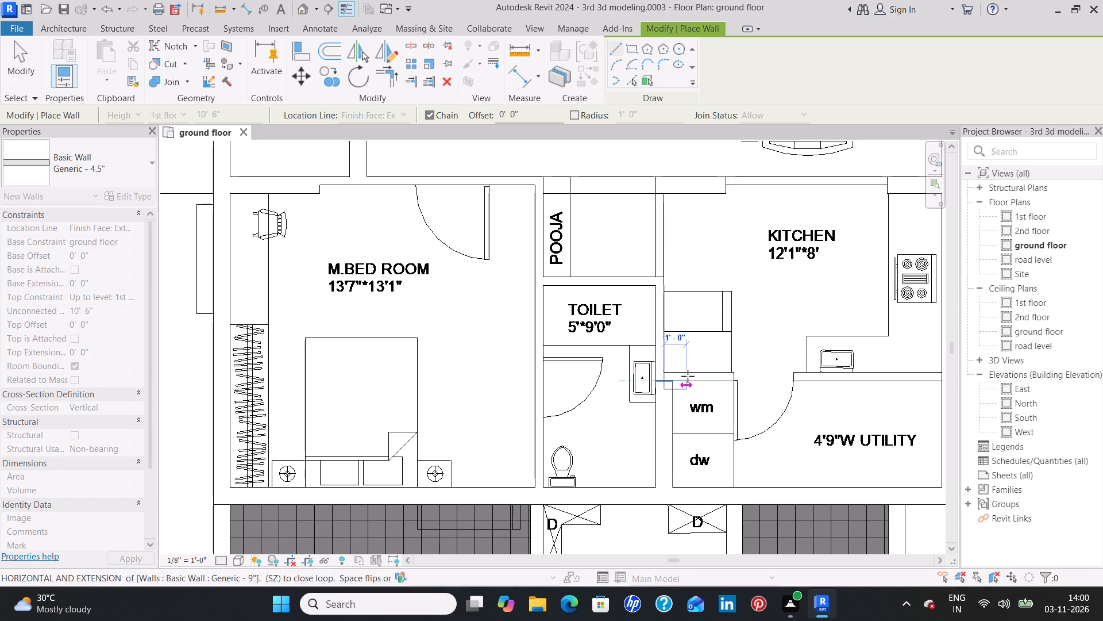
Continue the chain with a flipped horizontal Generic - 4.5" wall between the kitchen and utility, ending at the stair-side outer wall.
key(space)
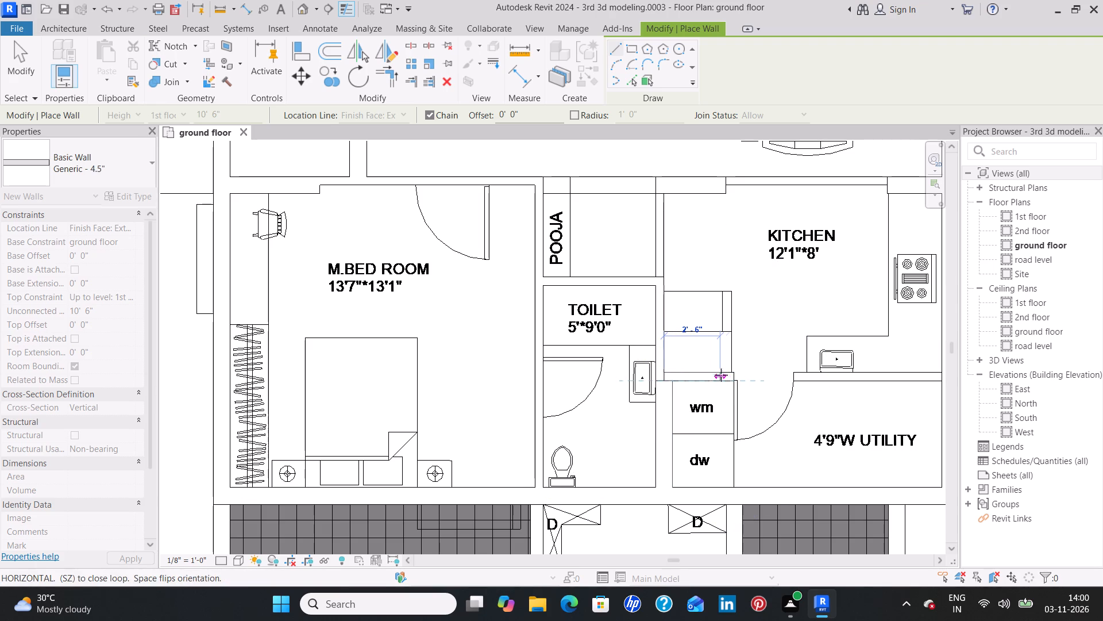
middle_drag(881, 383, 834, 393)
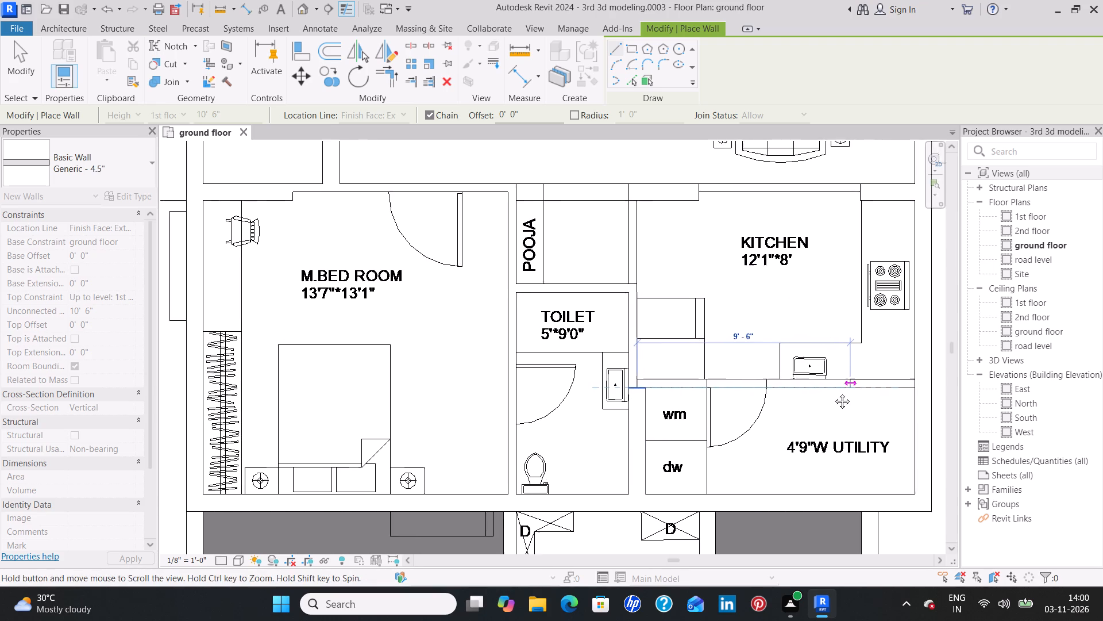
middle_drag(834, 393, 738, 407)
click(797, 408)
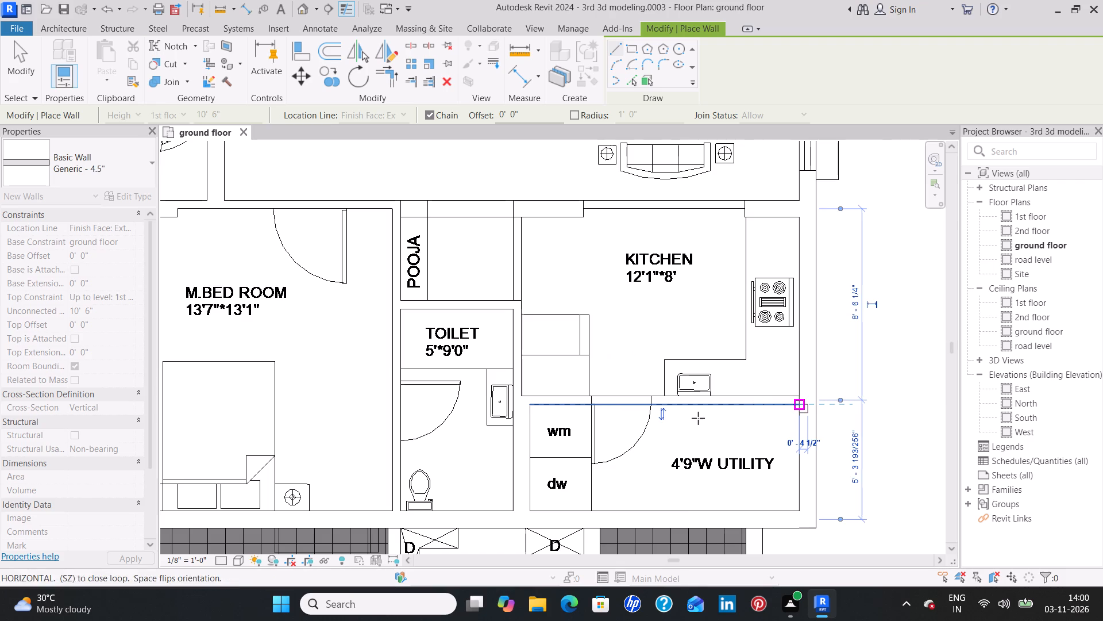
key(Escape)
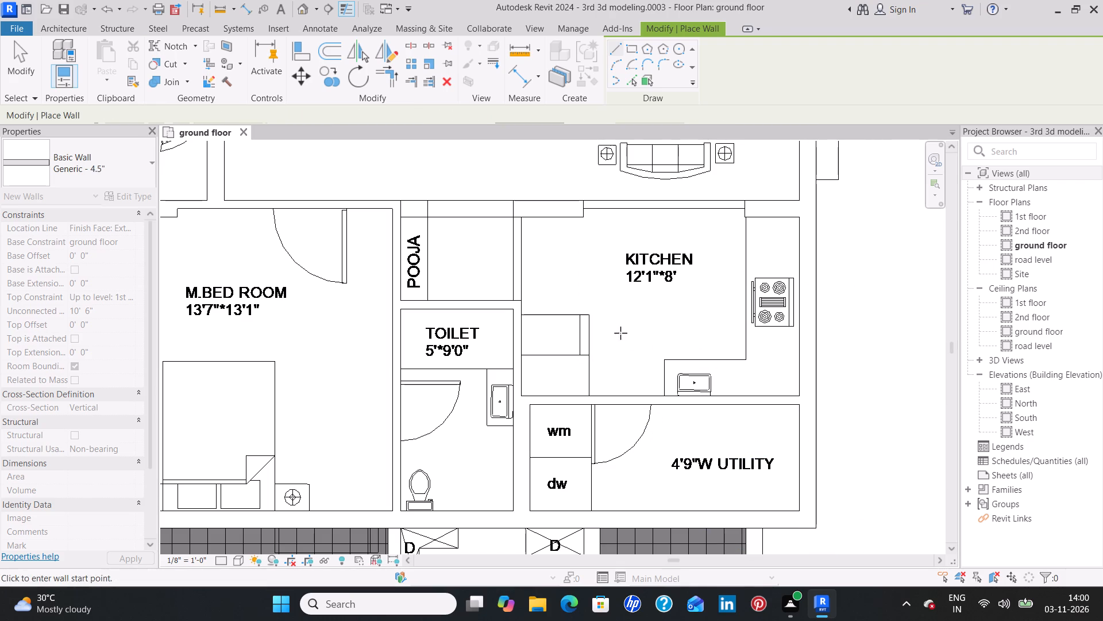
Draw a vertical Generic - 4.5" wall about 3'8.5" long between the pooja and kitchen, down to the wall above the toilet.
middle_drag(601, 278, 623, 364)
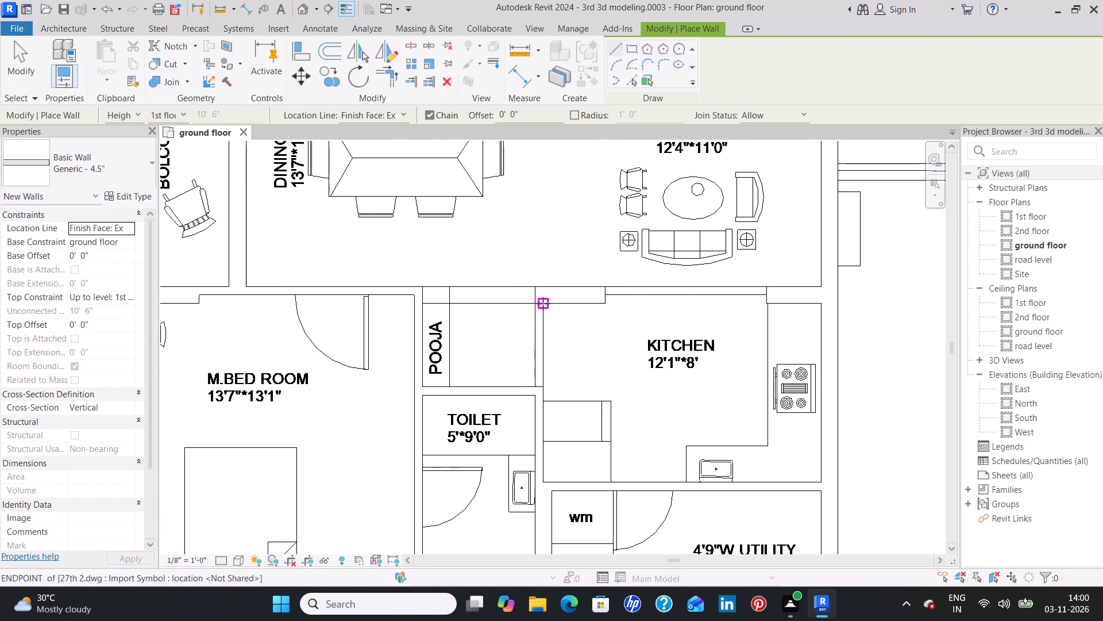
scroll(543, 304, up, 1)
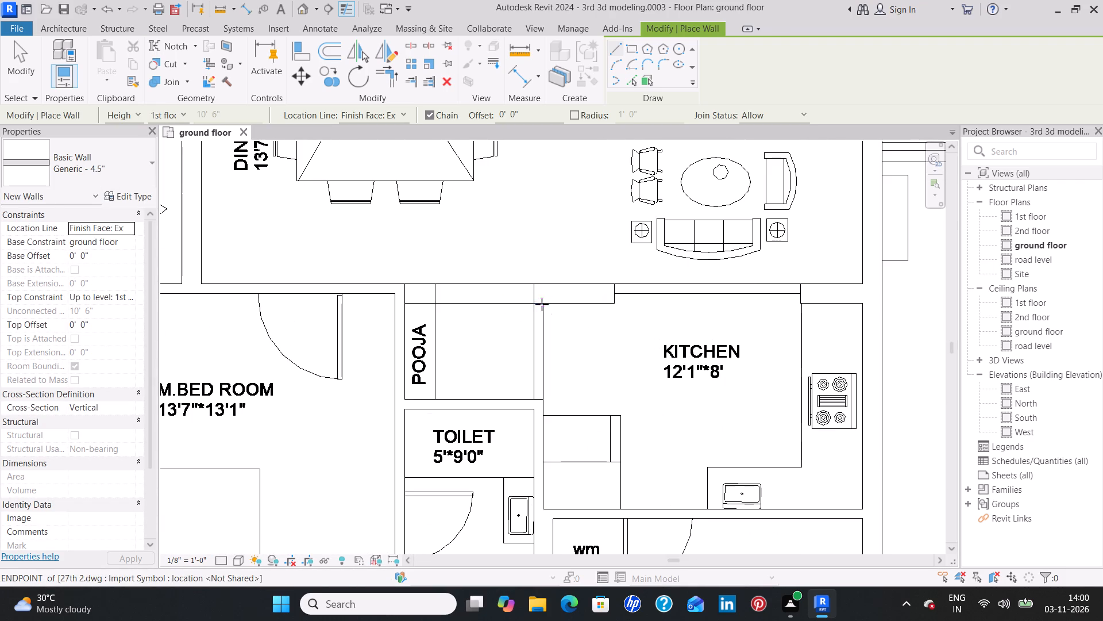
click(542, 304)
click(543, 401)
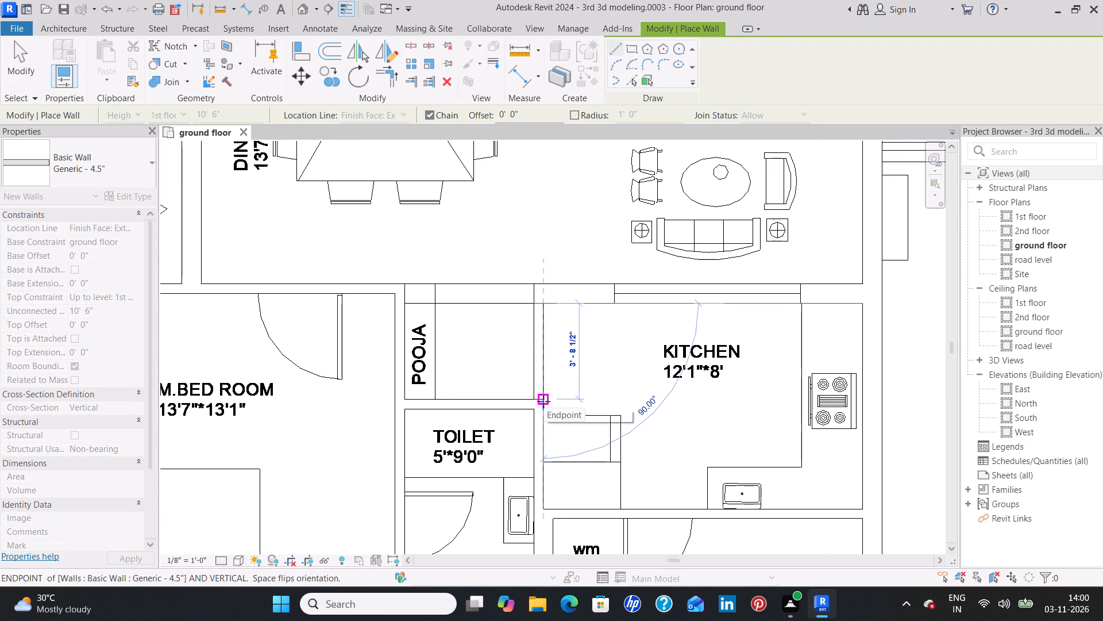
Draw a horizontal Generic - 4.5" wall across the kitchen opening facing the drawing room, then finish the wall command.
key(Escape)
scroll(489, 328, down, 2)
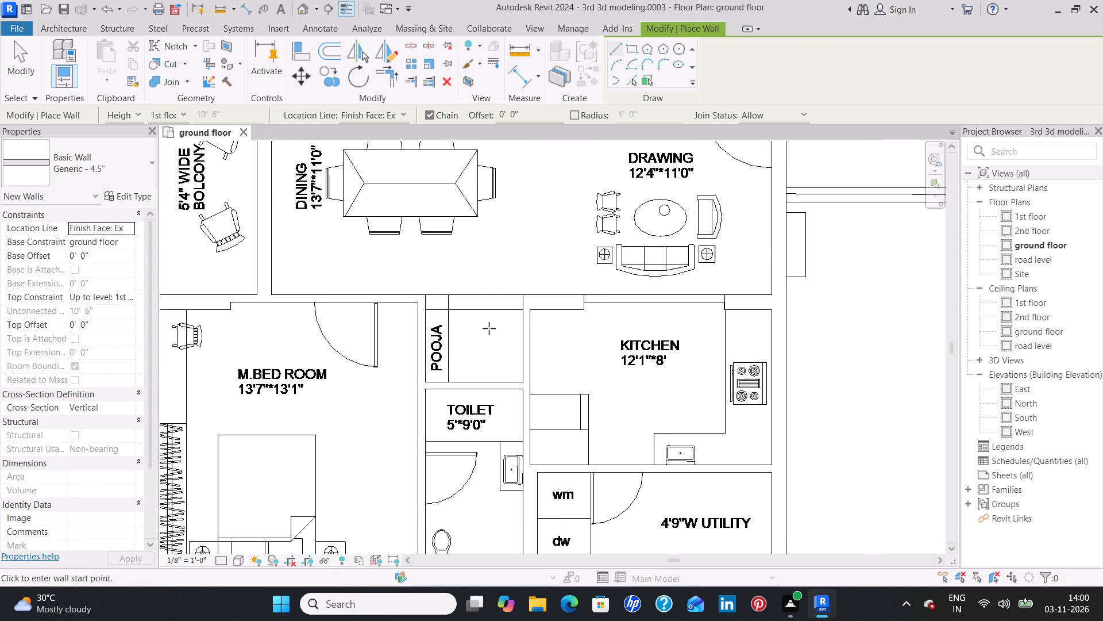
middle_drag(601, 302, 538, 356)
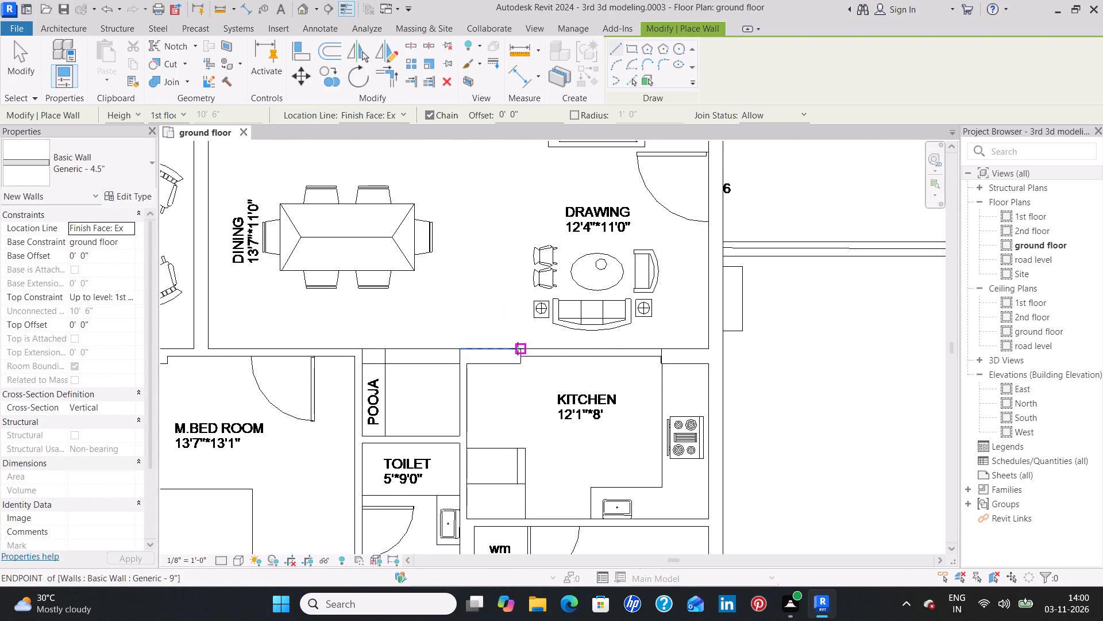
click(519, 348)
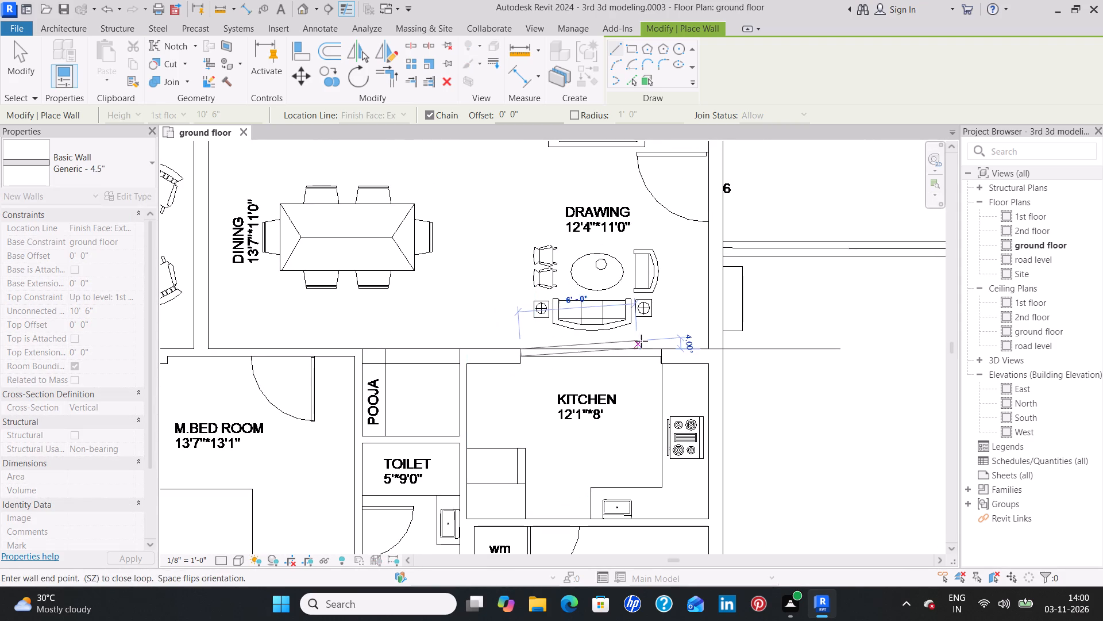
click(659, 348)
key(Escape)
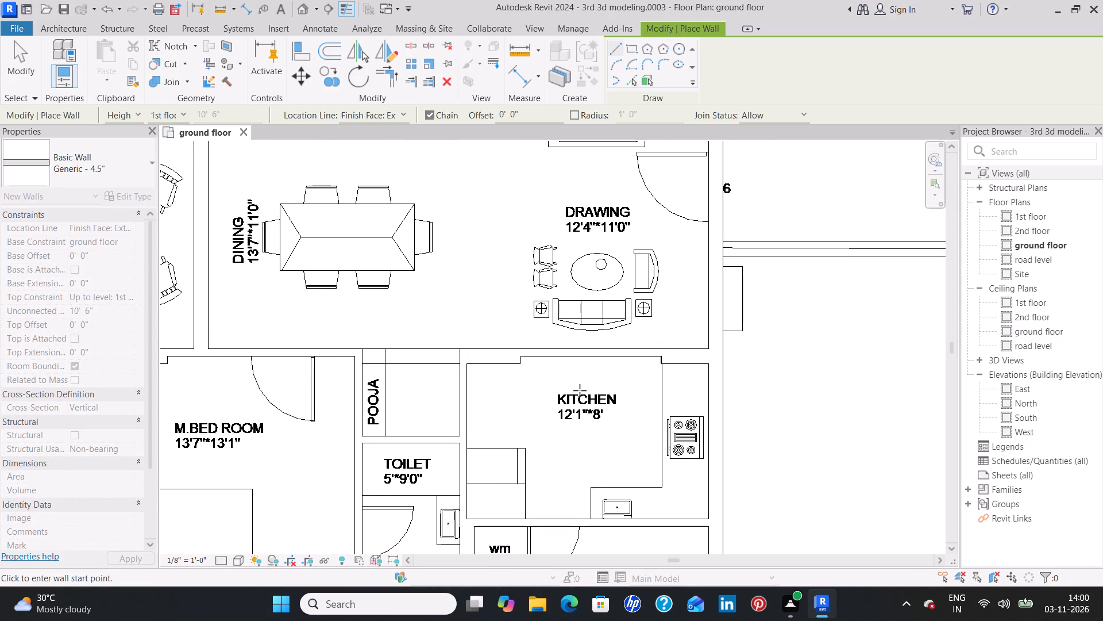
scroll(578, 391, down, 2)
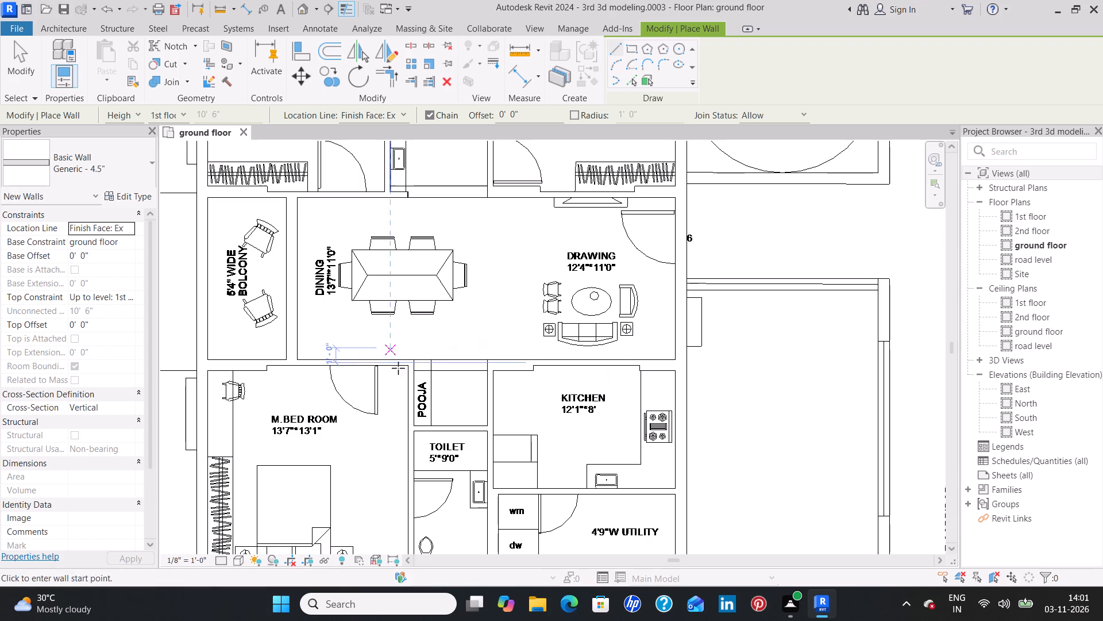
key(Escape)
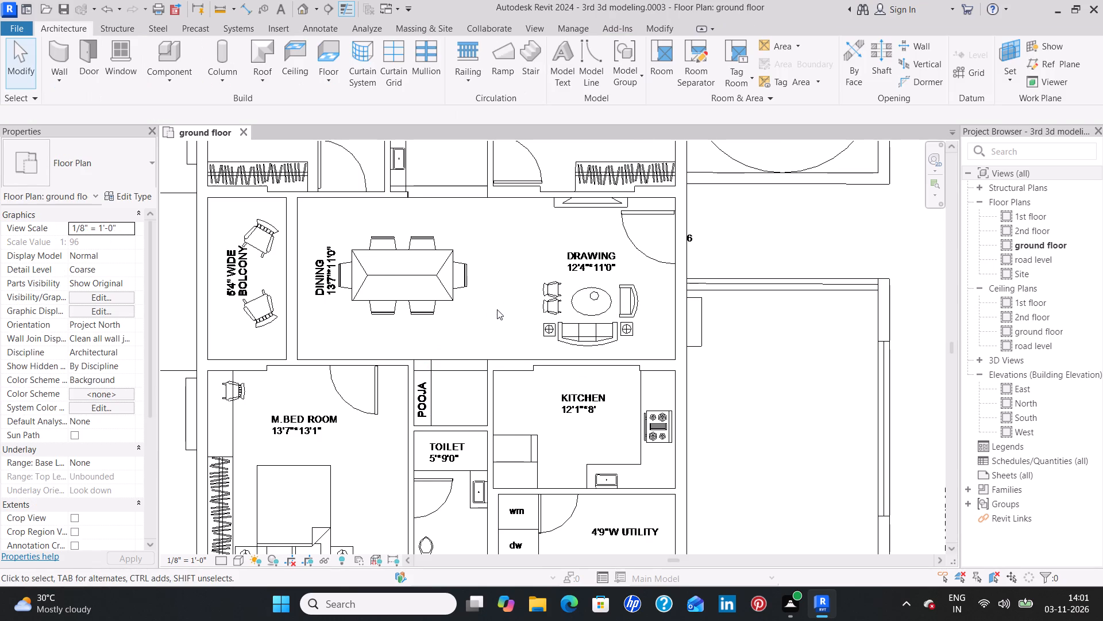
Draw chained Generic - 9" walls, flipped to the inside, around the three outer sides of the duct projection, about 9' wide, below toilet and utility.
scroll(495, 310, down, 2)
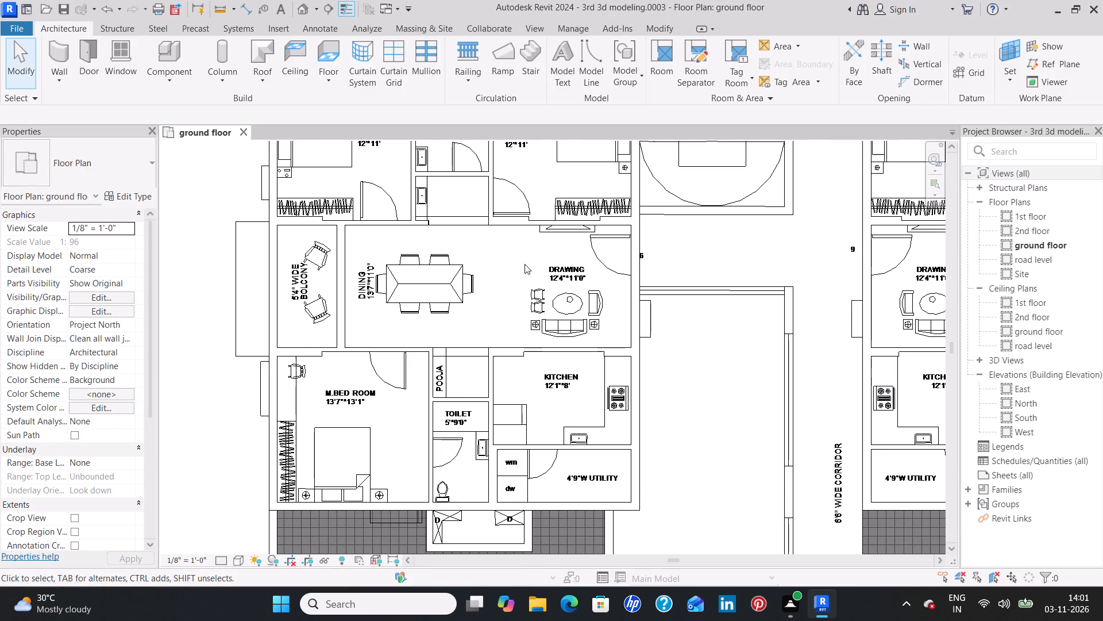
scroll(508, 282, down, 1)
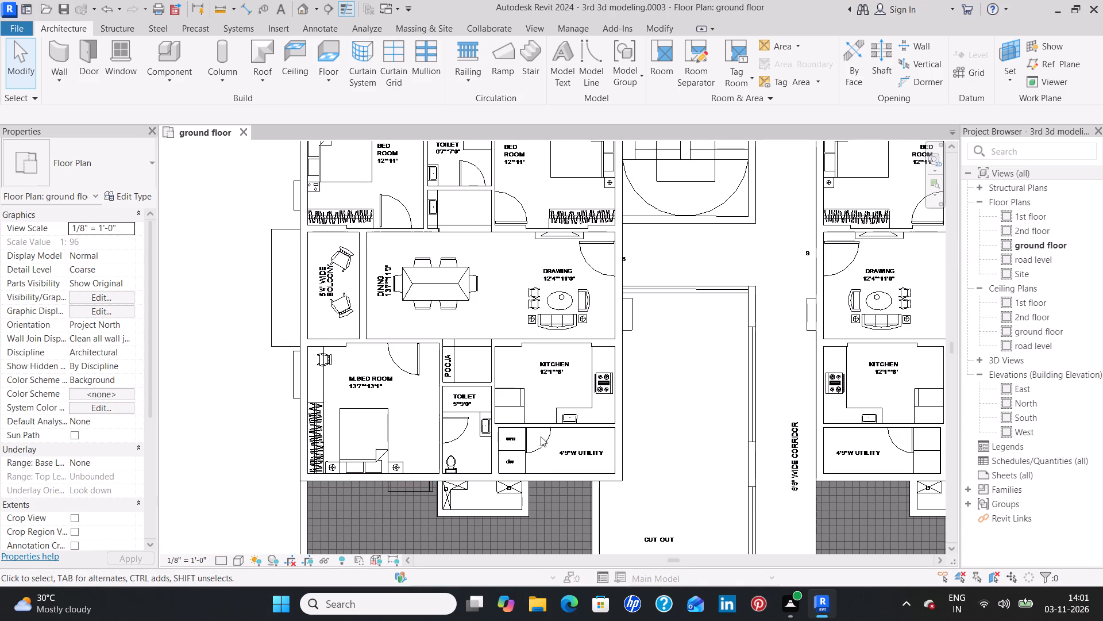
middle_drag(550, 457, 530, 287)
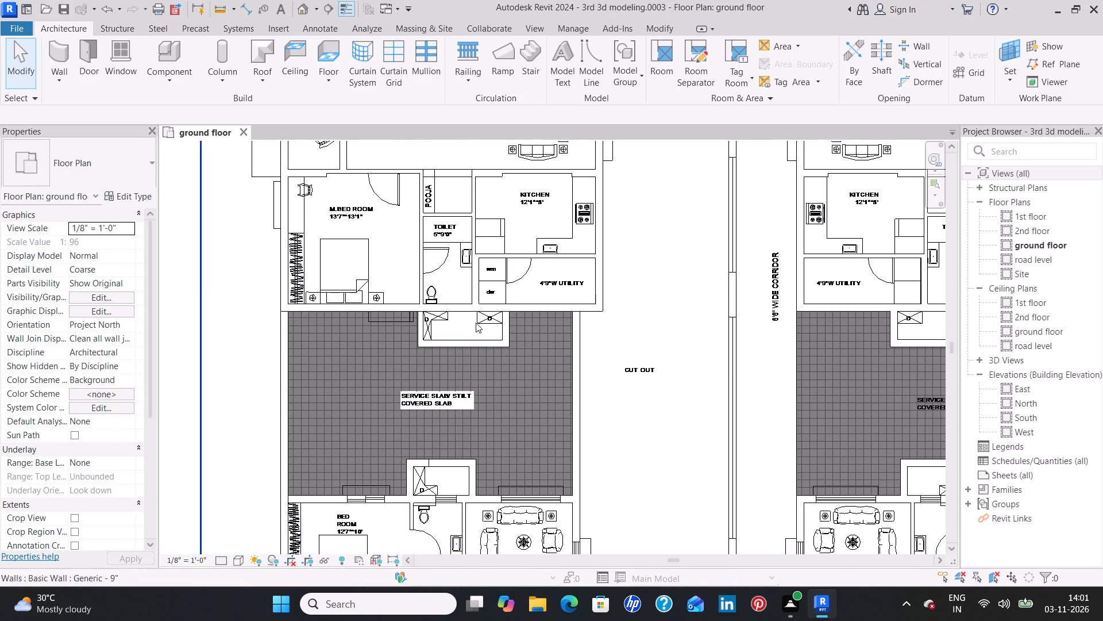
scroll(453, 319, up, 5)
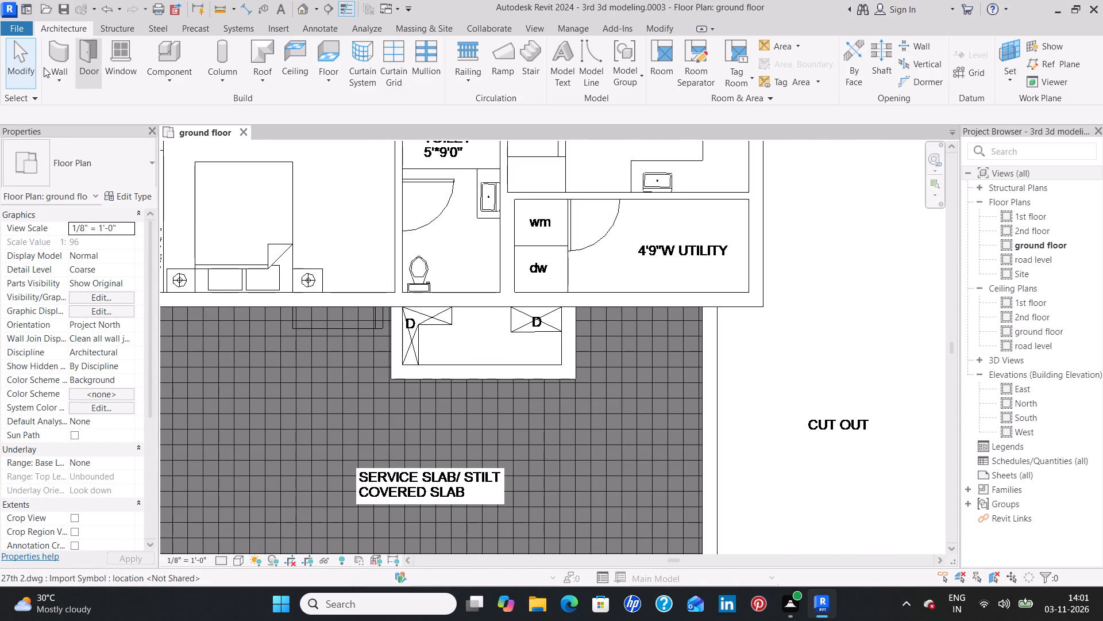
click(52, 47)
click(129, 160)
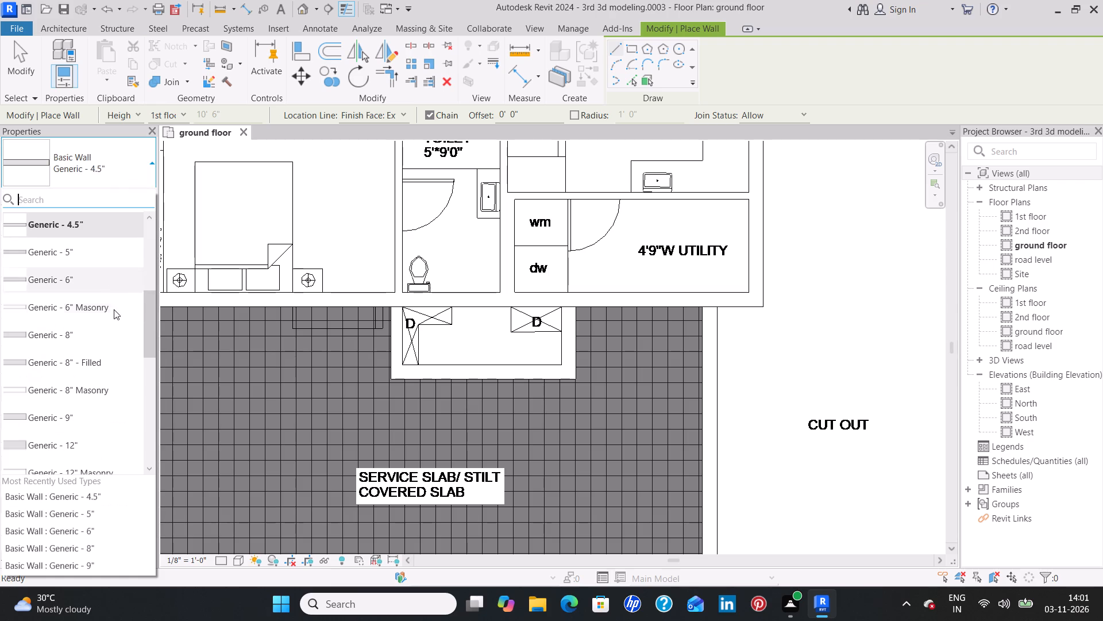
click(99, 423)
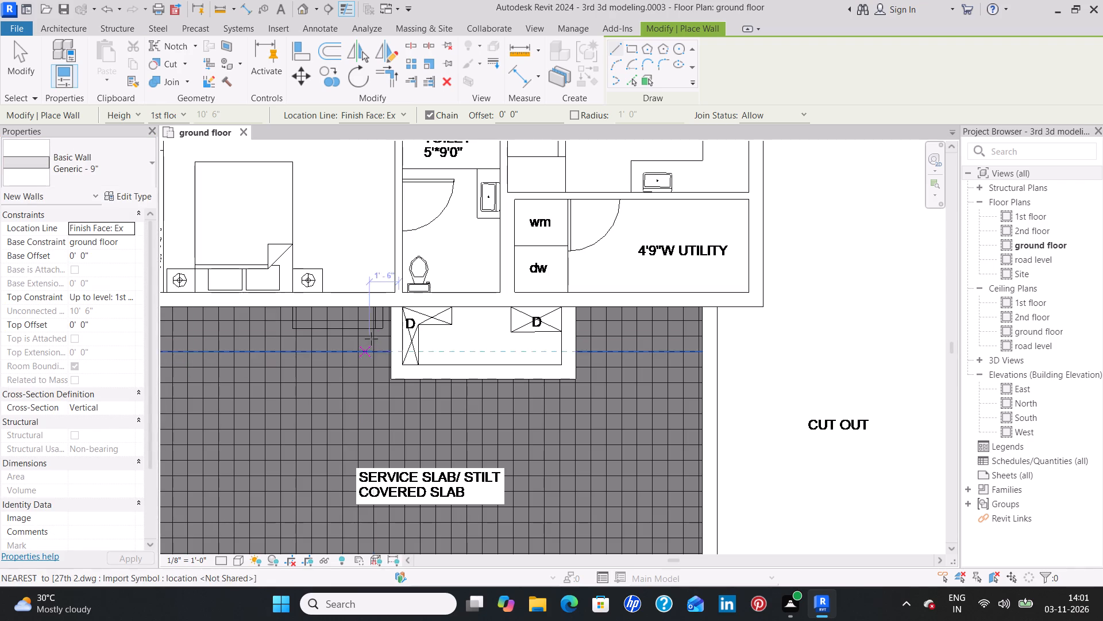
scroll(393, 305, up, 4)
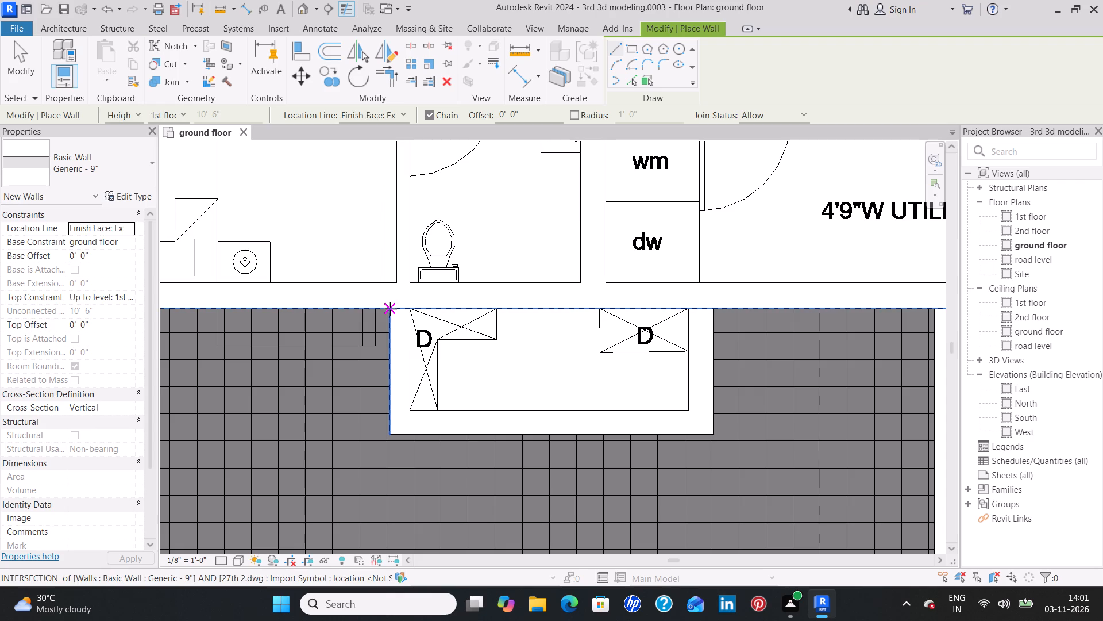
click(390, 309)
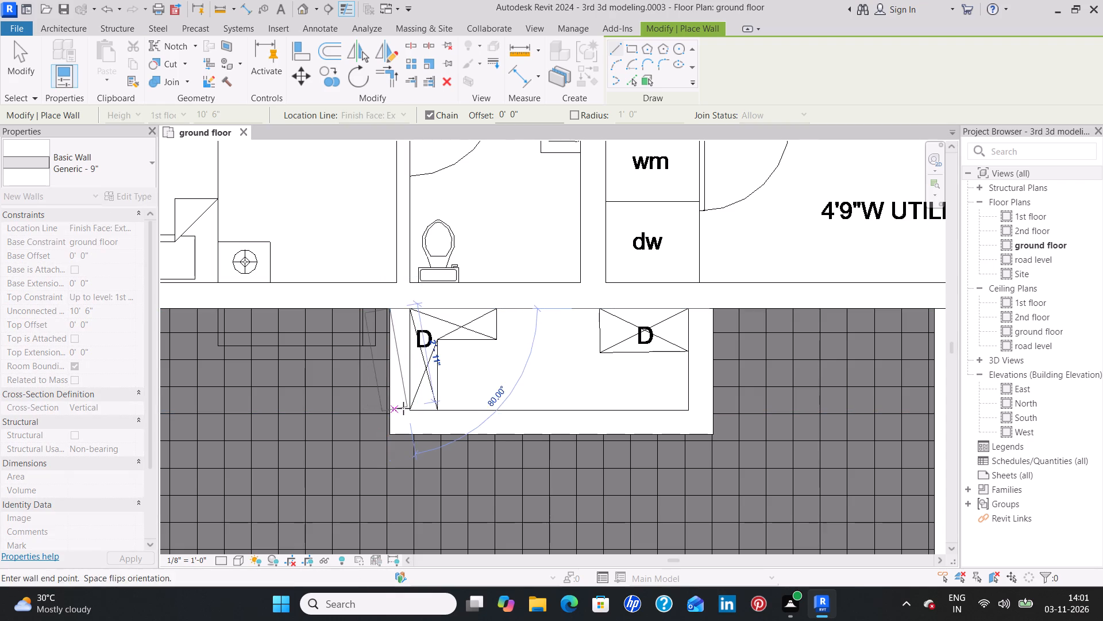
key(space)
click(390, 430)
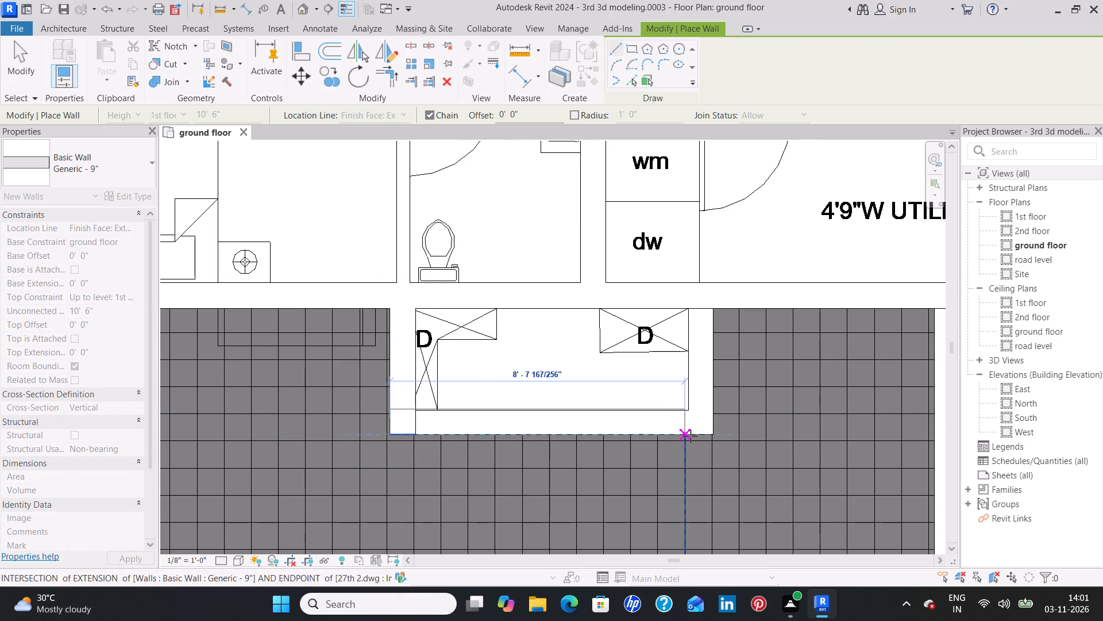
click(711, 436)
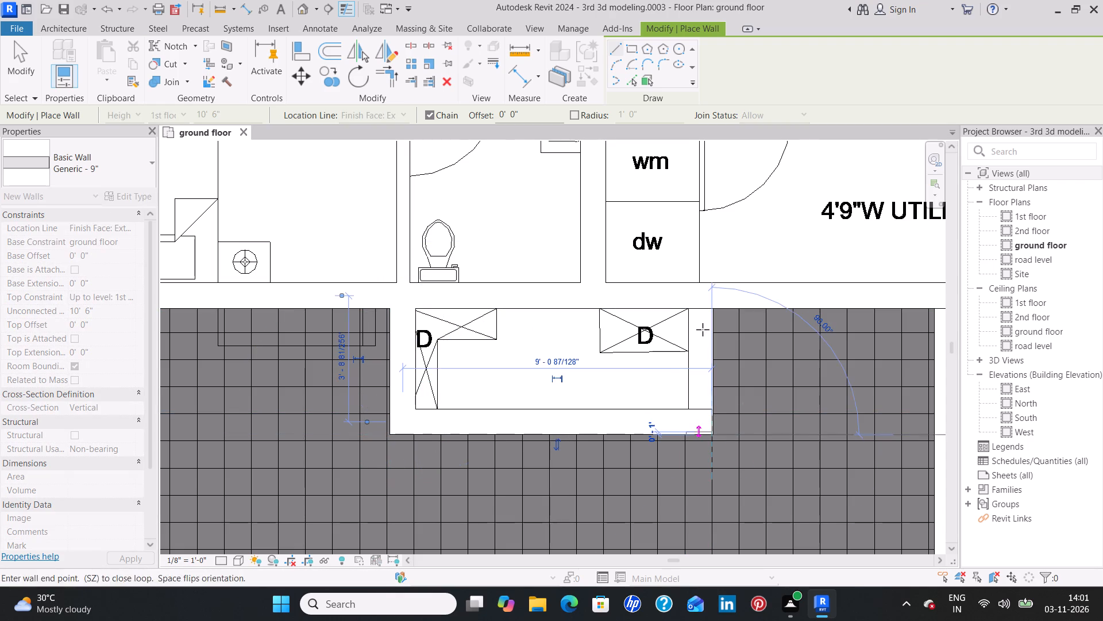
click(712, 308)
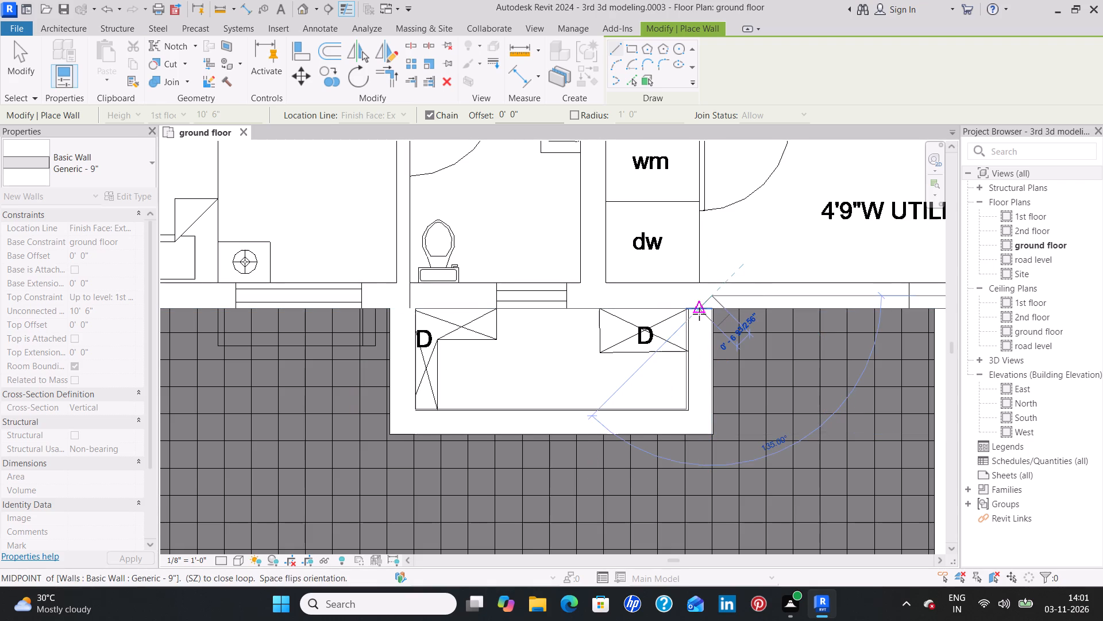
key(Escape)
scroll(538, 292, down, 3)
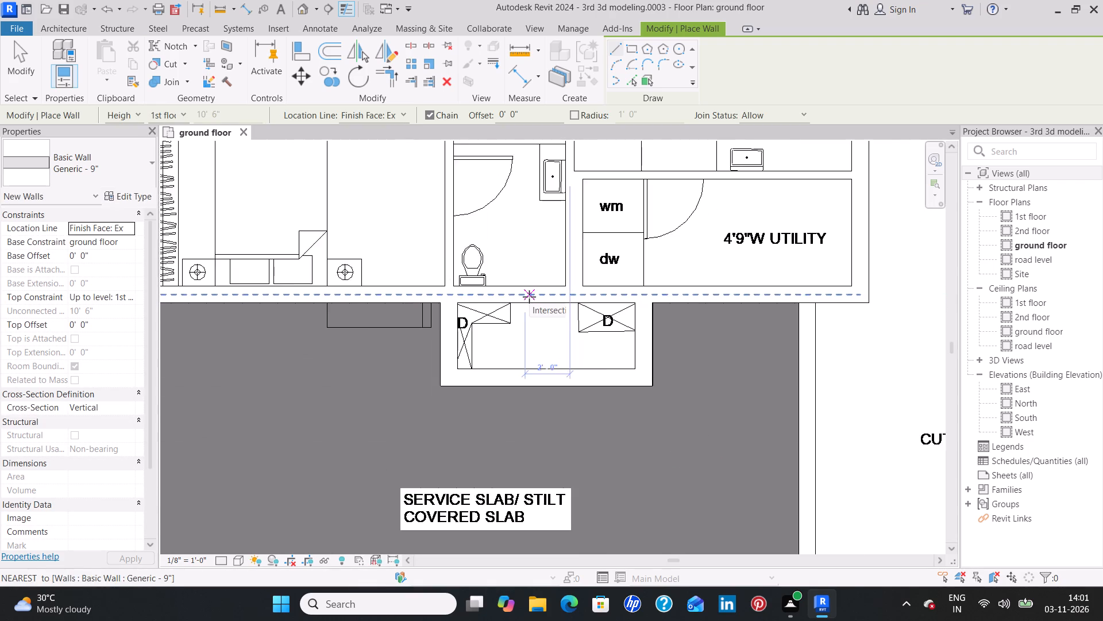
Start apartment 5's outer Generic - 9" wall chain with a horizontal wall about 30'10" long from the bedroom corner to the drawing room corner.
scroll(529, 297, down, 7)
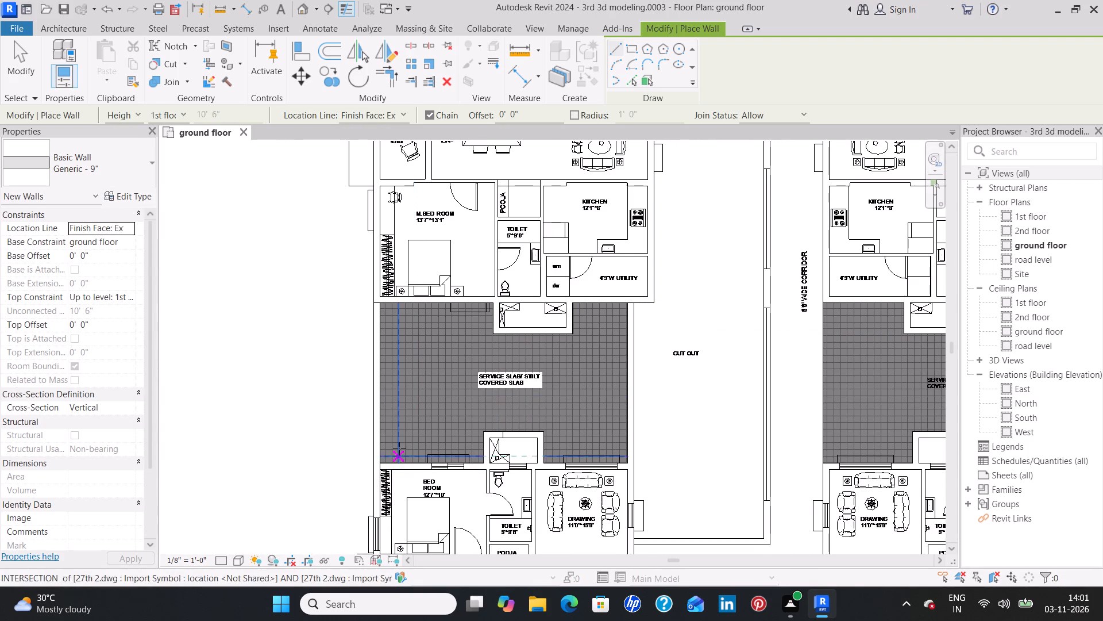
middle_drag(400, 440, 401, 304)
scroll(388, 309, up, 4)
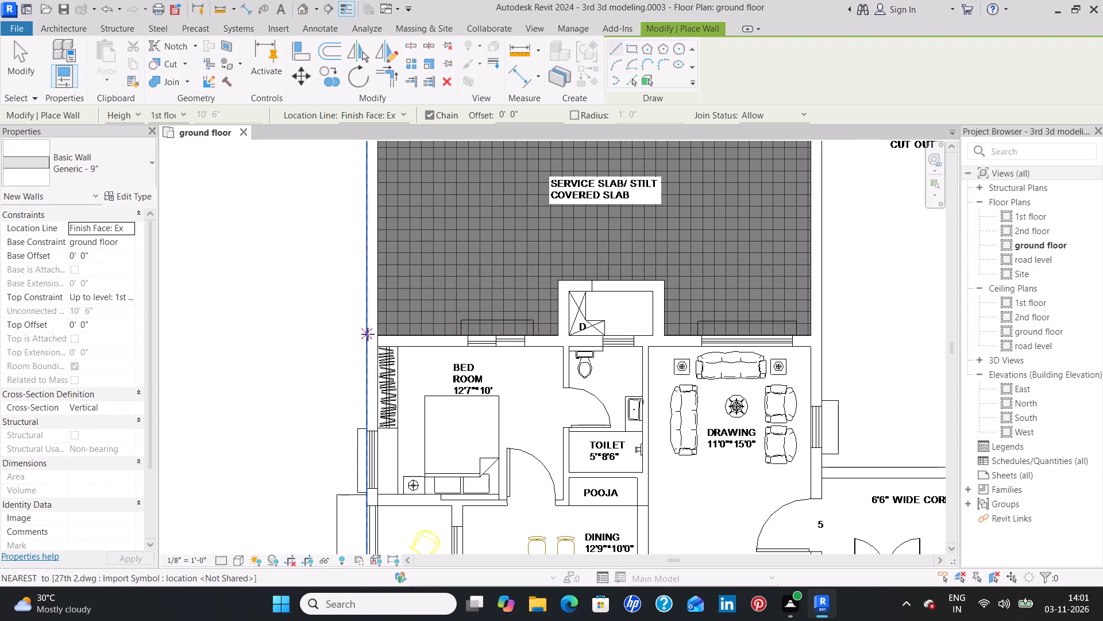
scroll(367, 335, up, 3)
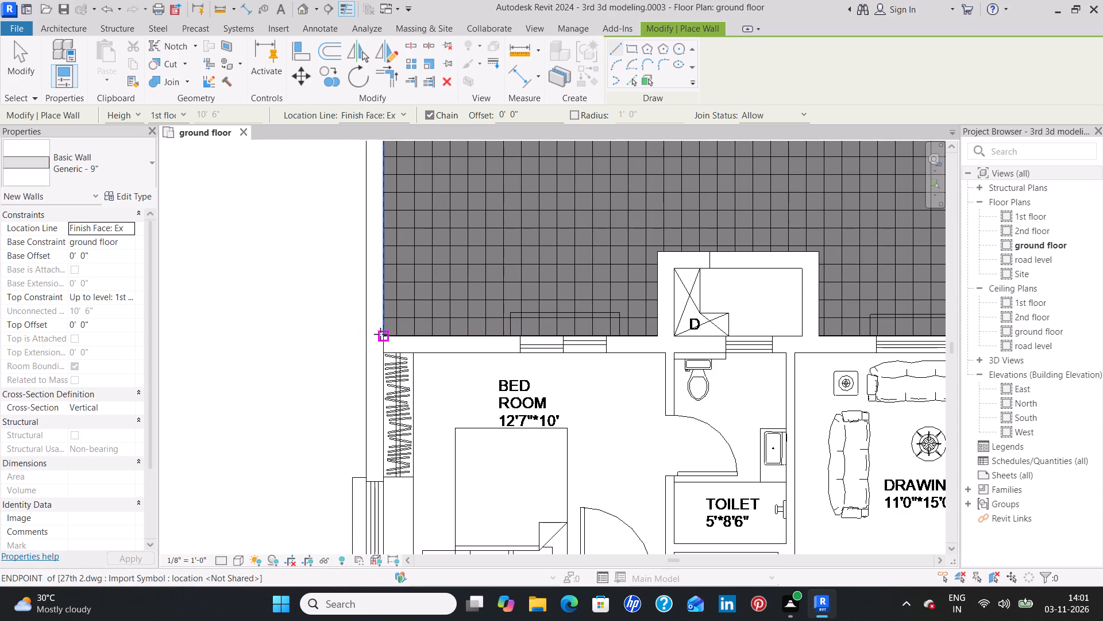
click(366, 336)
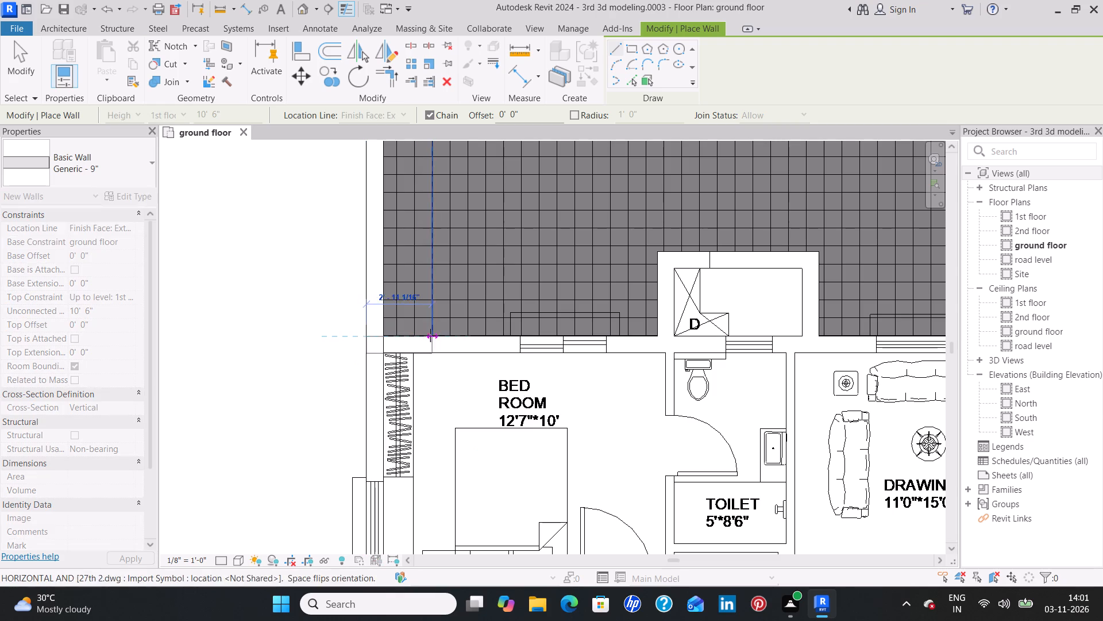
scroll(680, 329, down, 4)
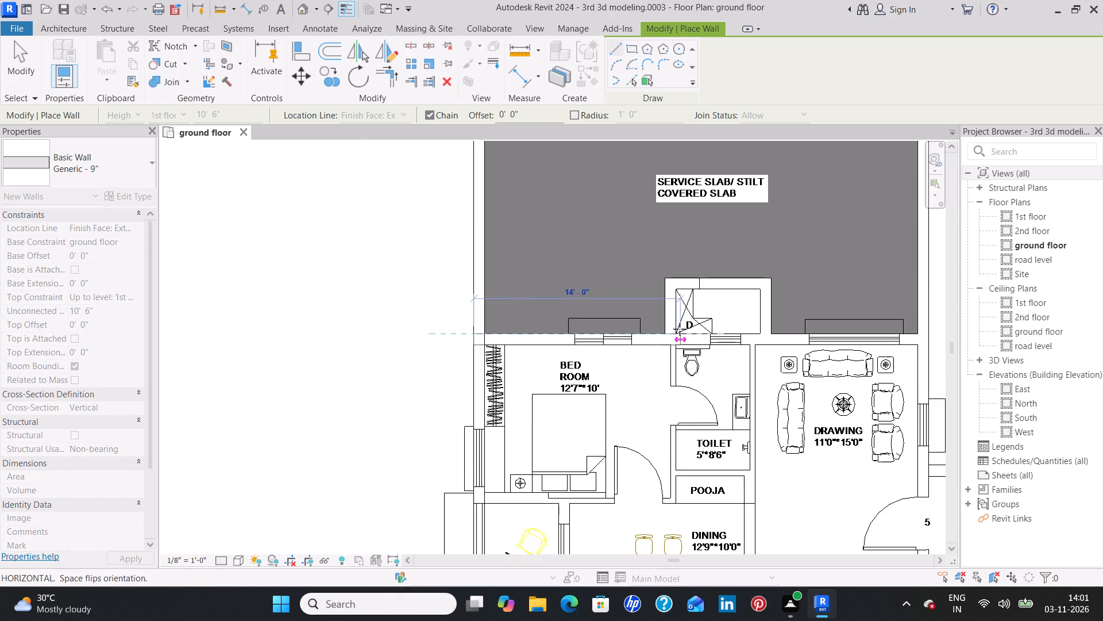
scroll(680, 329, down, 1)
middle_drag(678, 329, 383, 357)
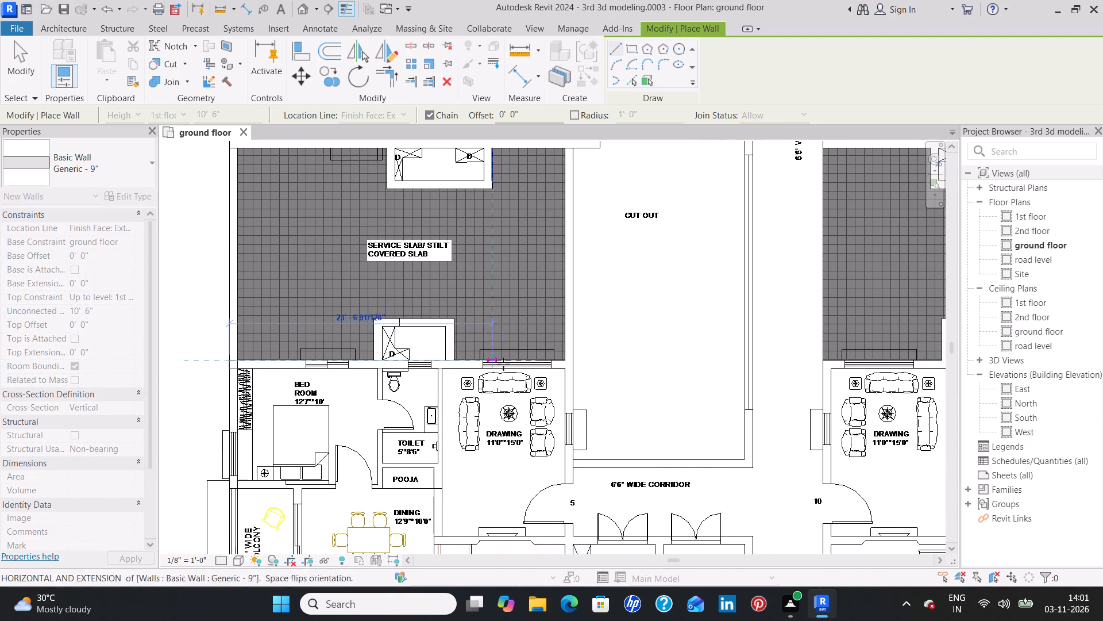
scroll(566, 362, up, 3)
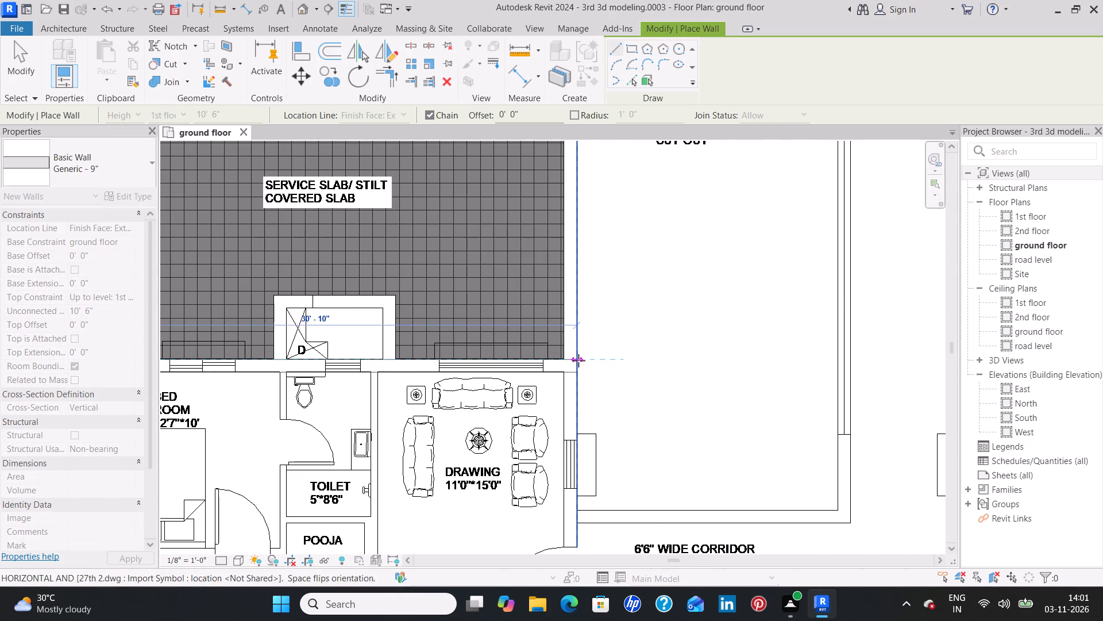
click(579, 361)
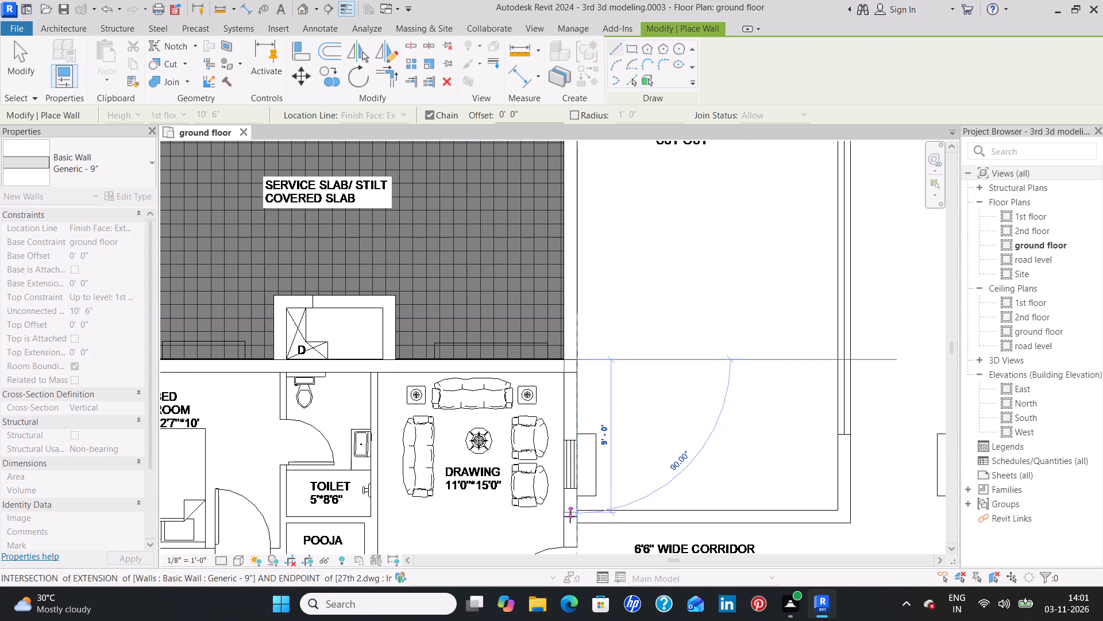
Continue the Generic - 9" chain vertically past the apartment 5 entrance and shafts to the utility's outer corner beside the lift.
middle_drag(562, 494, 538, 313)
scroll(534, 319, down, 2)
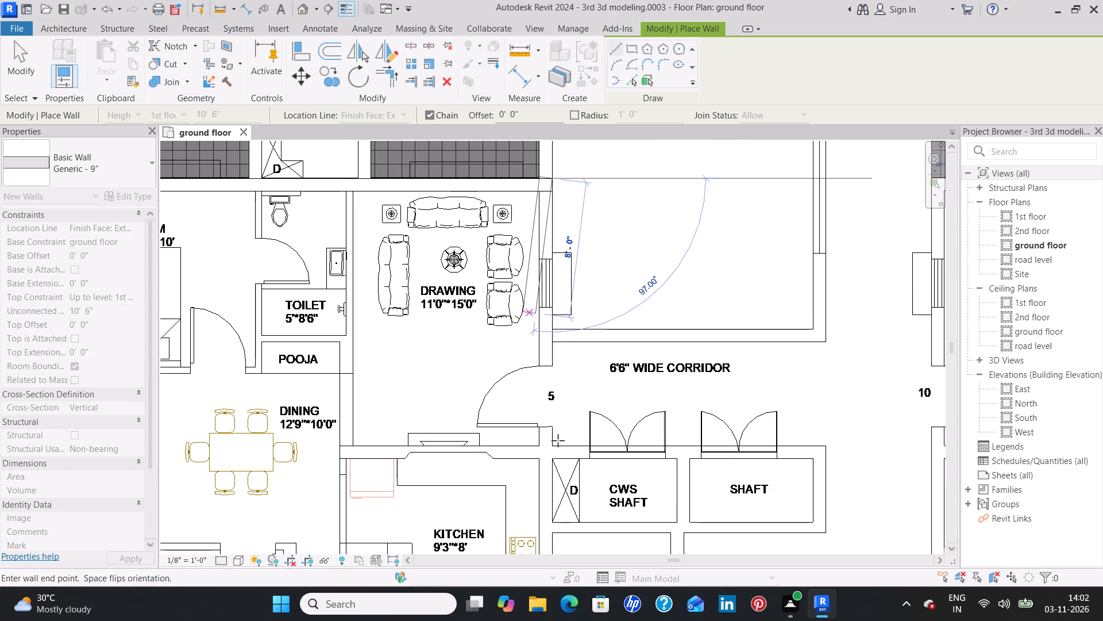
middle_drag(553, 458, 550, 295)
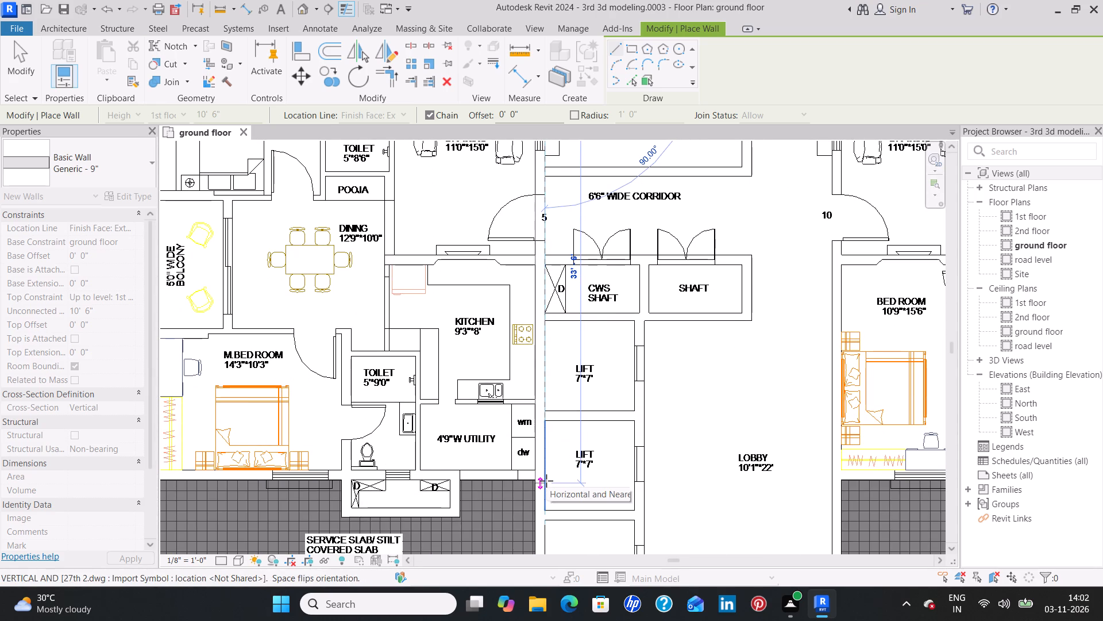
scroll(547, 478, up, 8)
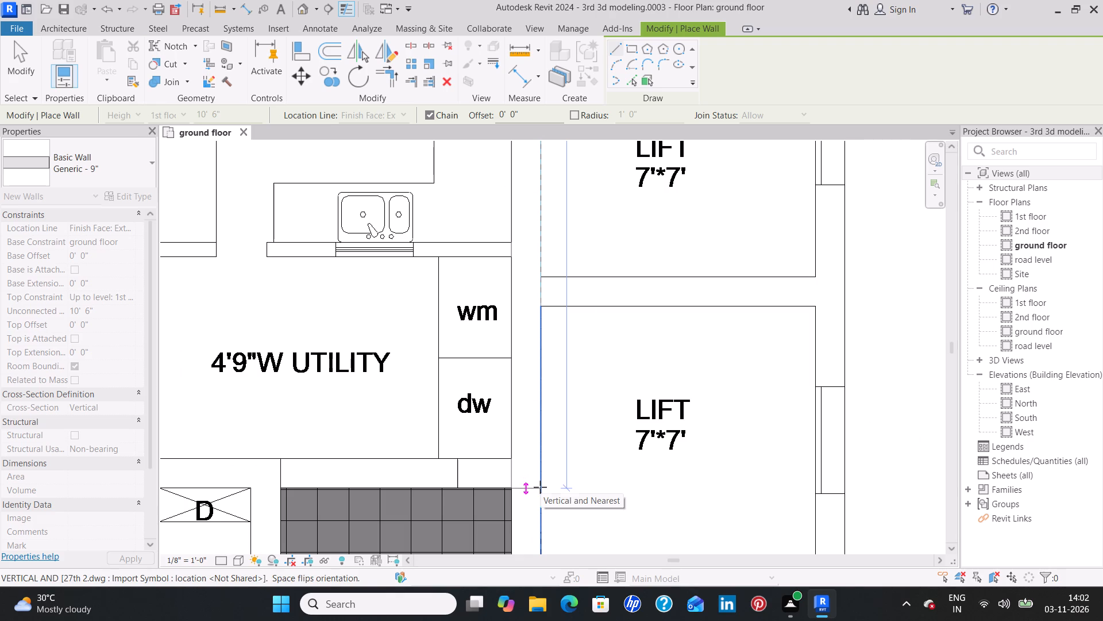
click(540, 487)
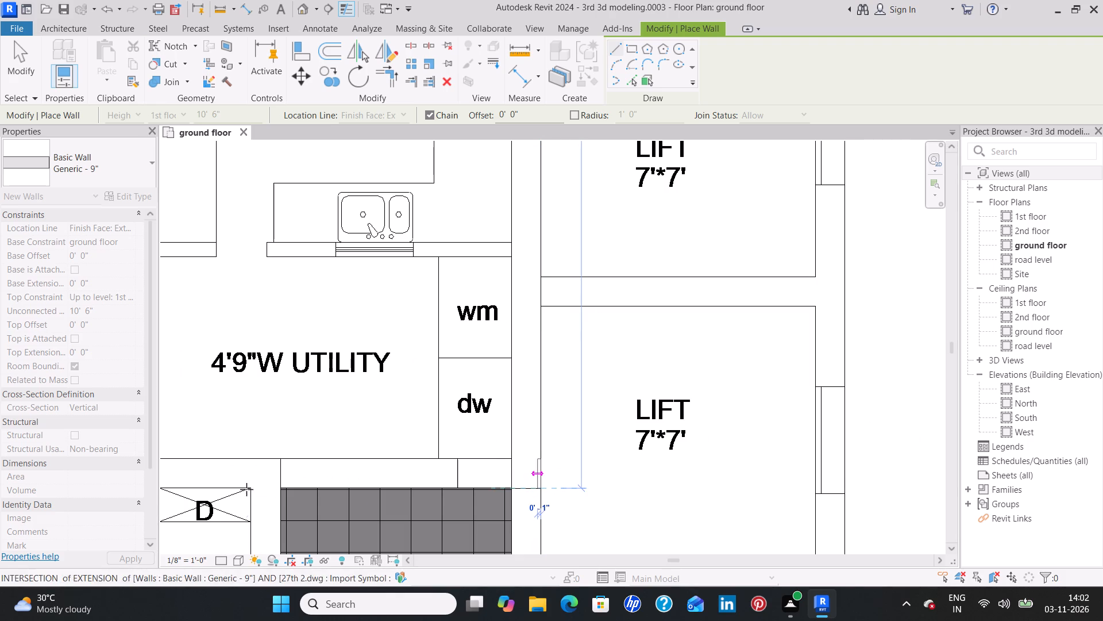
Continue the chain with a horizontal Generic - 9" wall about 30'10" long below utility, toilet and master bedroom to the outer corner.
middle_drag(210, 479, 389, 451)
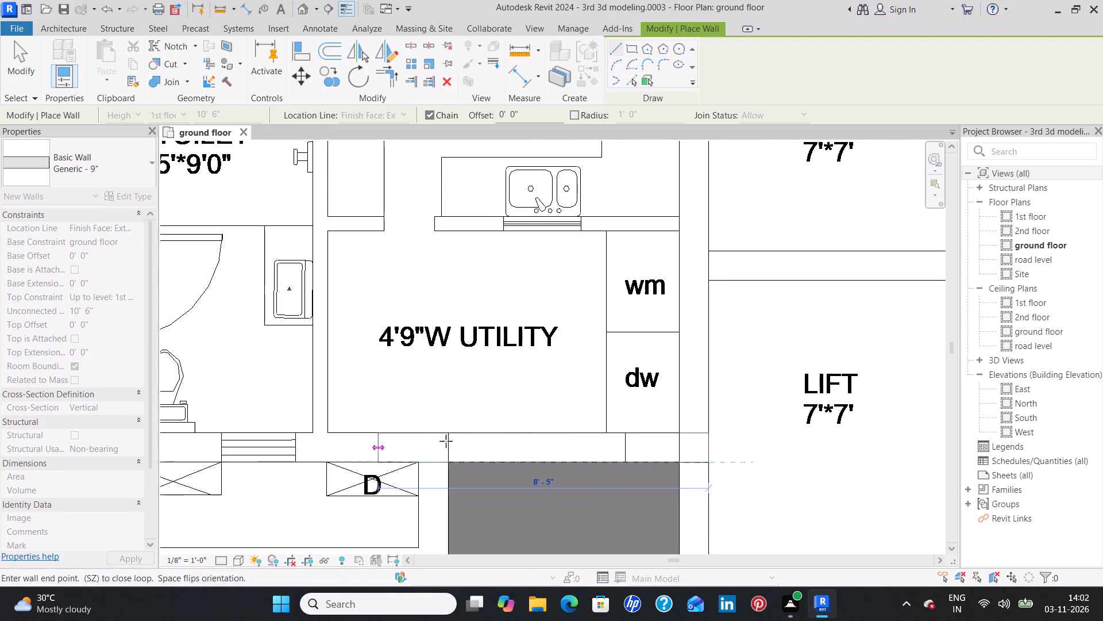
middle_drag(233, 455, 444, 447)
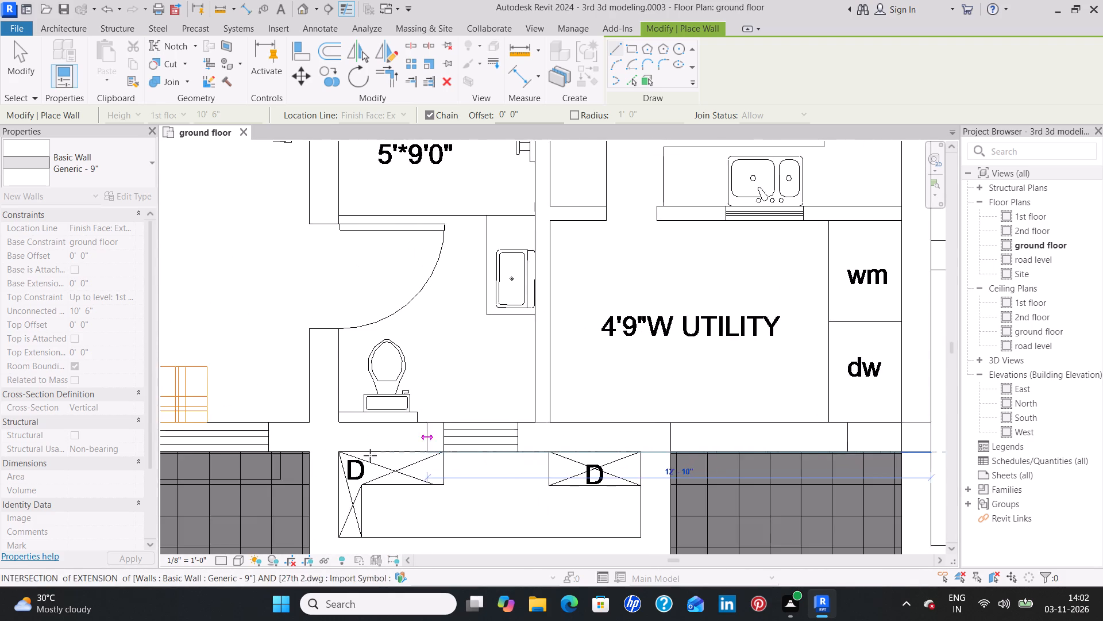
scroll(336, 455, down, 4)
middle_drag(226, 449, 437, 447)
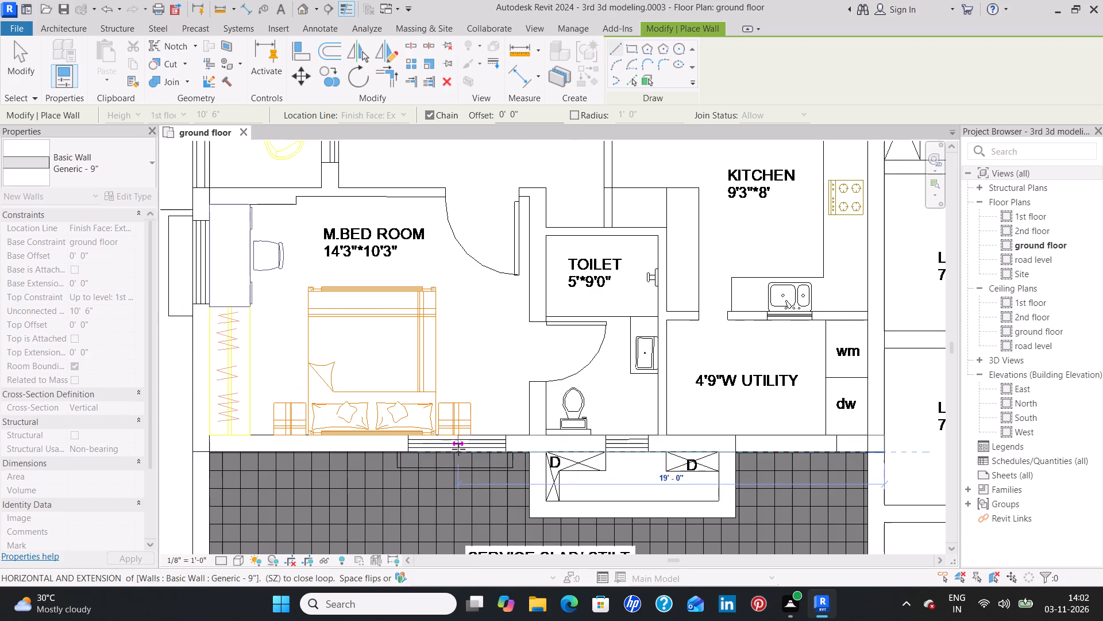
click(188, 453)
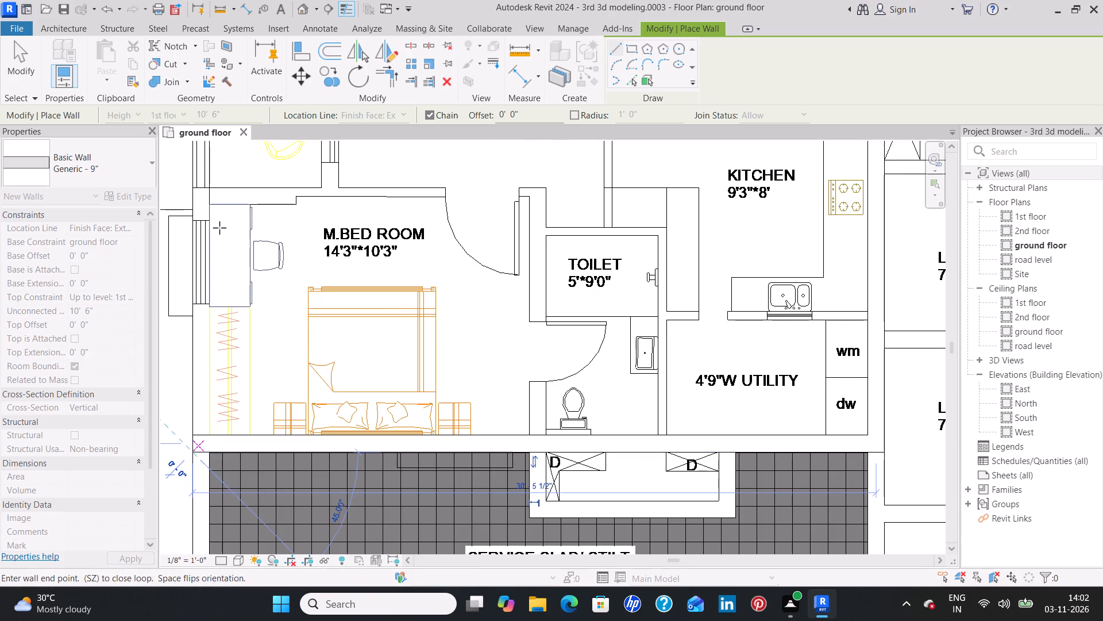
Close apartment 5's outer Generic - 9" wall chain vertically along the master bedroom, balcony and bedroom side at the starting bedroom corner.
middle_drag(215, 179, 274, 450)
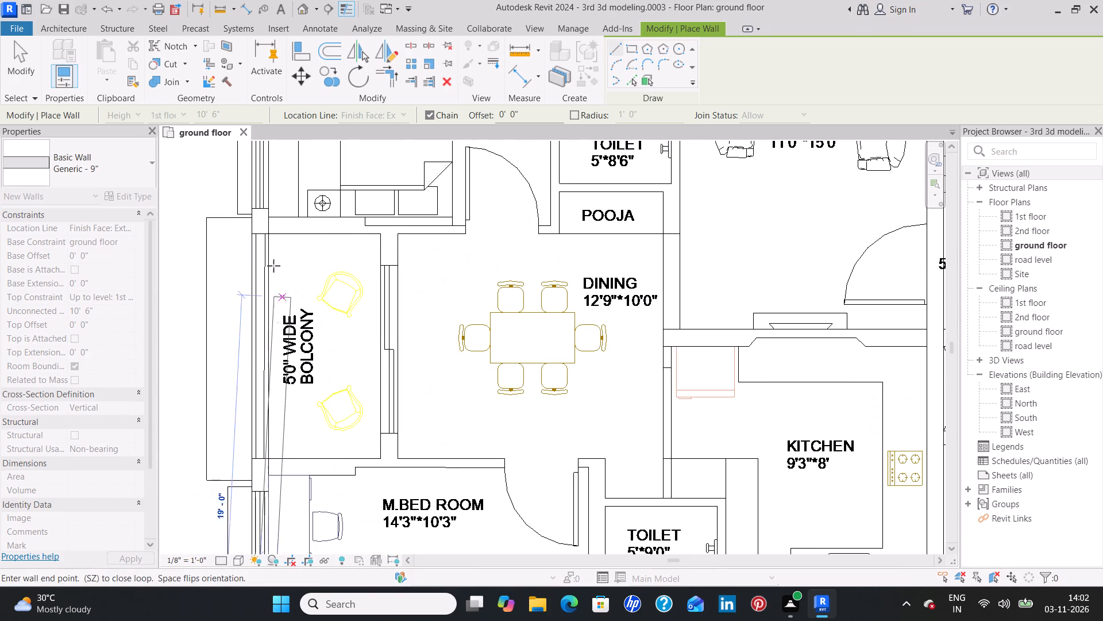
middle_drag(263, 223, 316, 563)
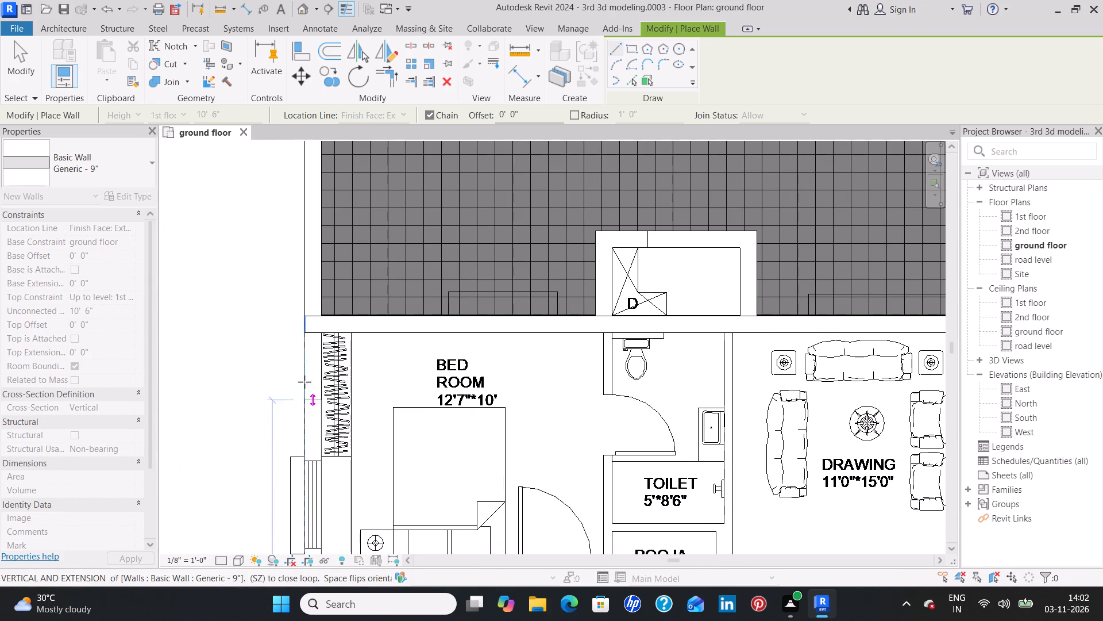
click(303, 316)
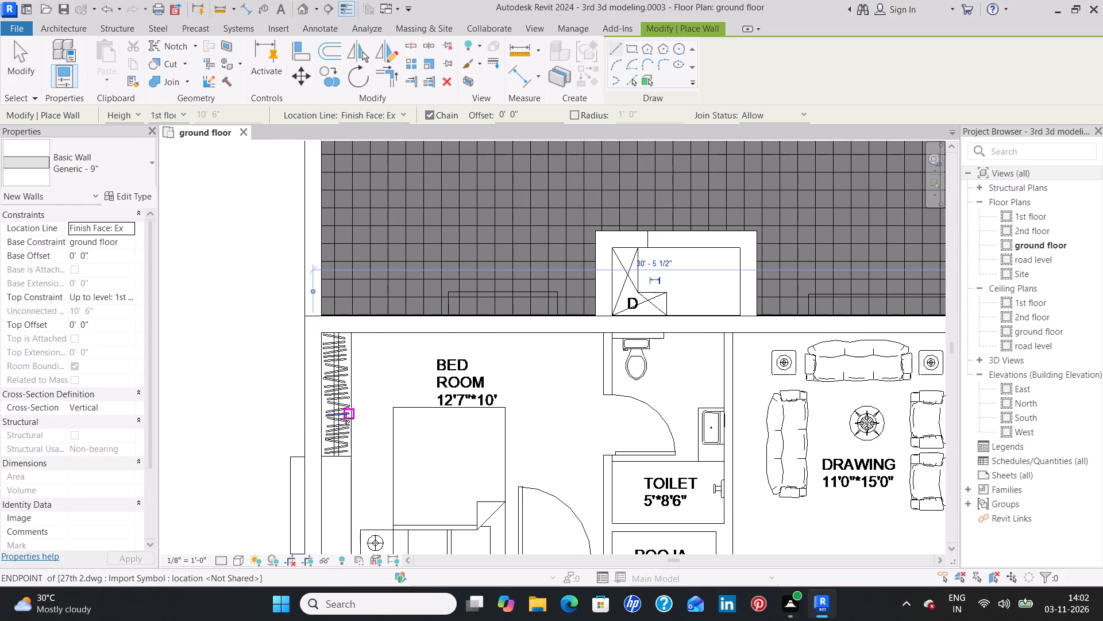
key(Escape)
Draw a horizontal Generic - 9" wall about 4'3" long between the bedroom and the balcony, starting from the outer wall.
scroll(370, 367, down, 2)
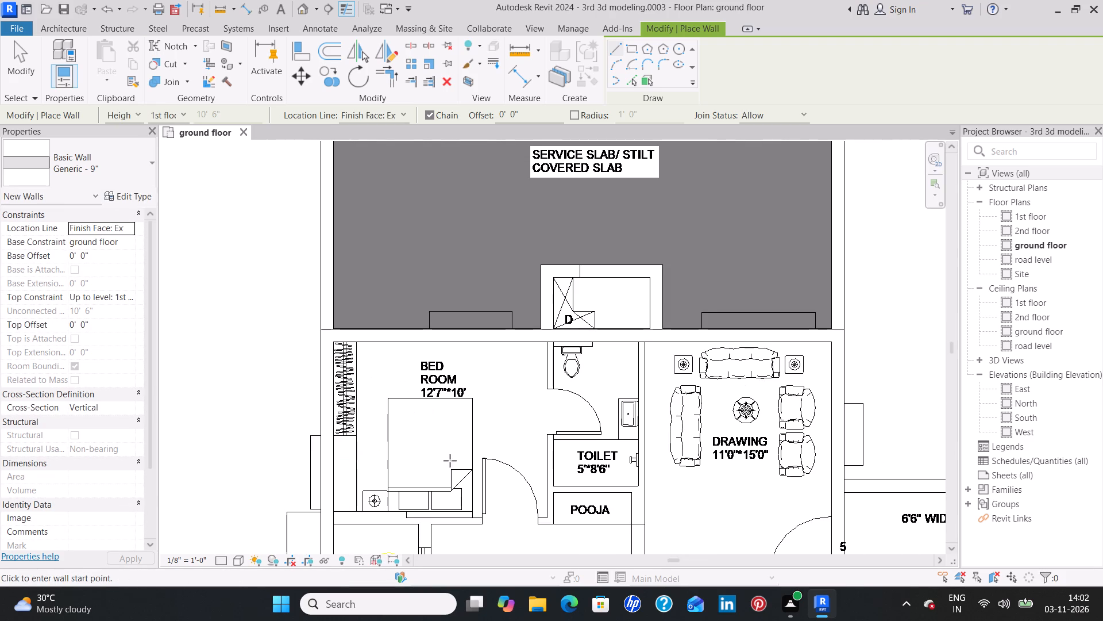
middle_drag(398, 536, 396, 404)
scroll(375, 394, up, 3)
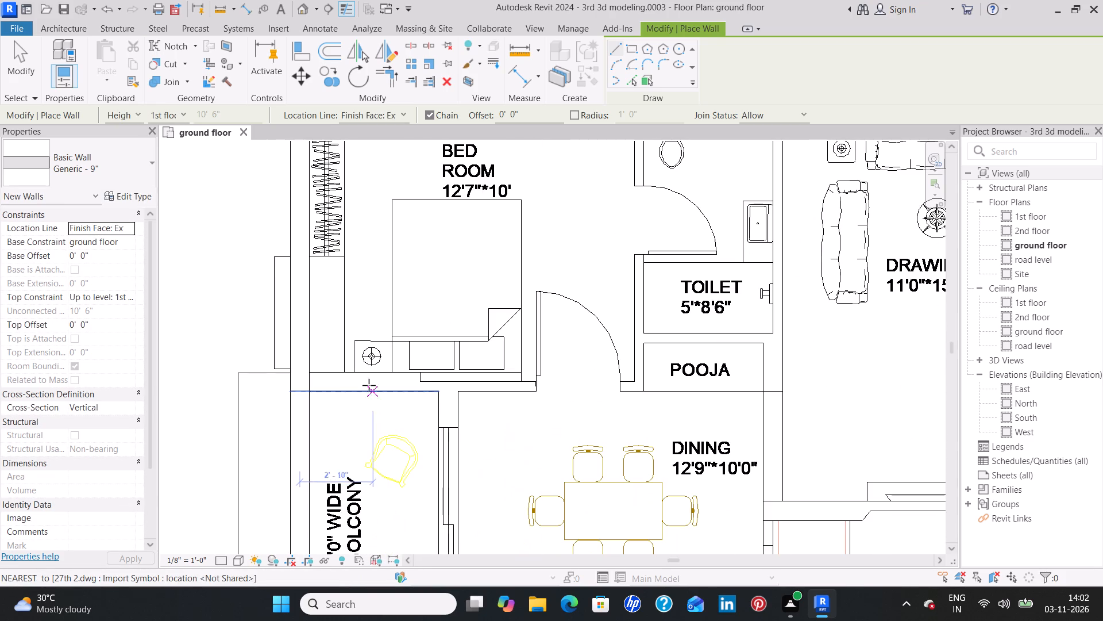
click(311, 369)
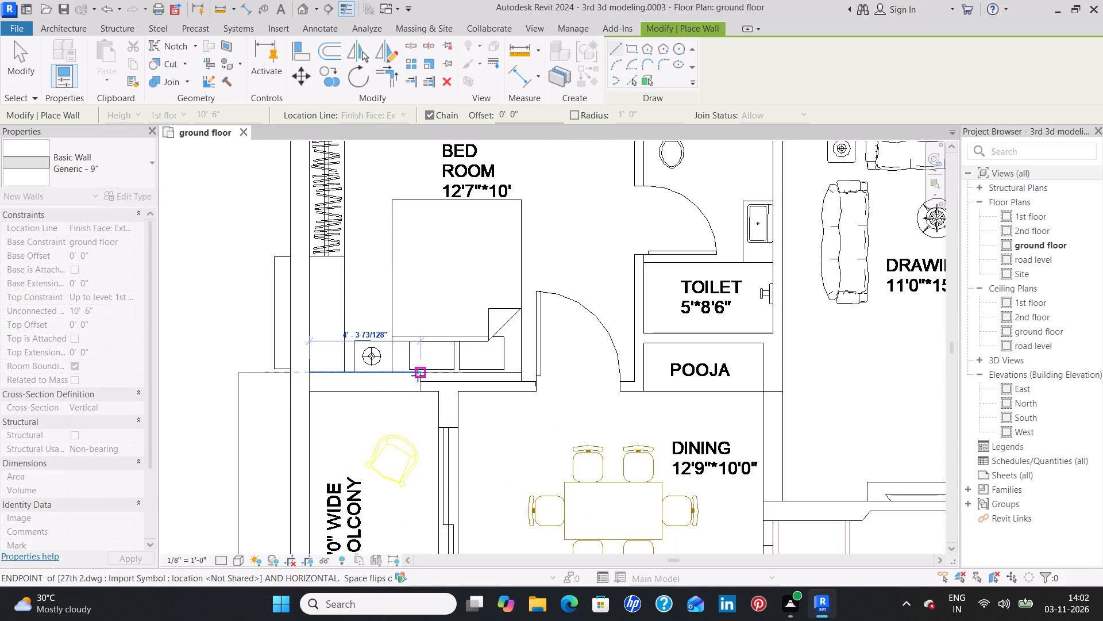
click(421, 375)
key(Escape)
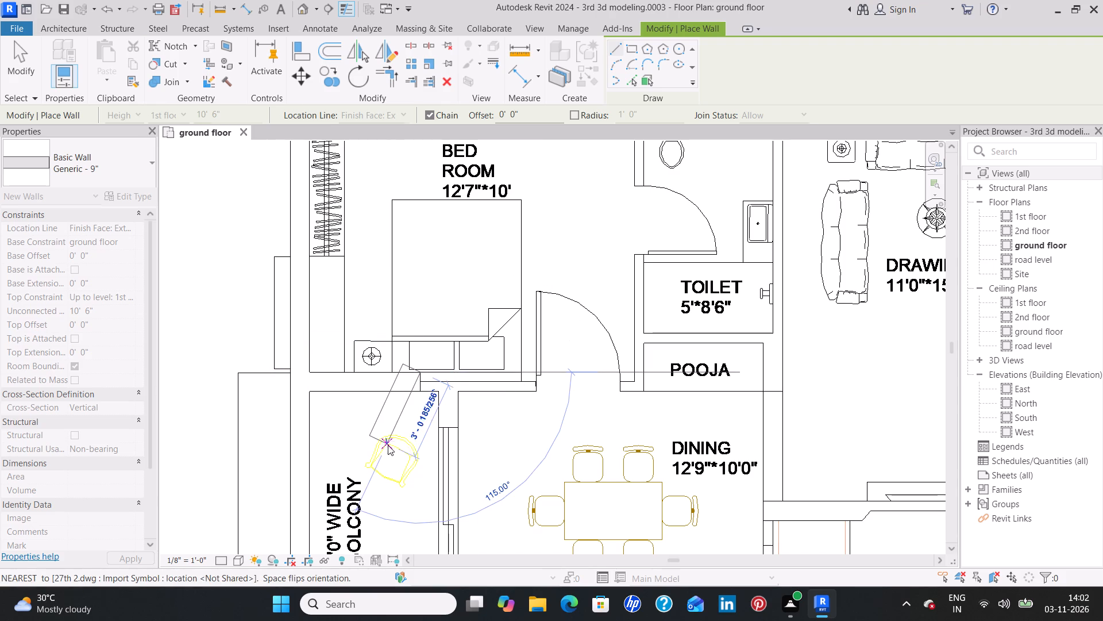
Draw a vertical Generic - 9" wall about 10' long between the balcony and the dining area.
click(459, 392)
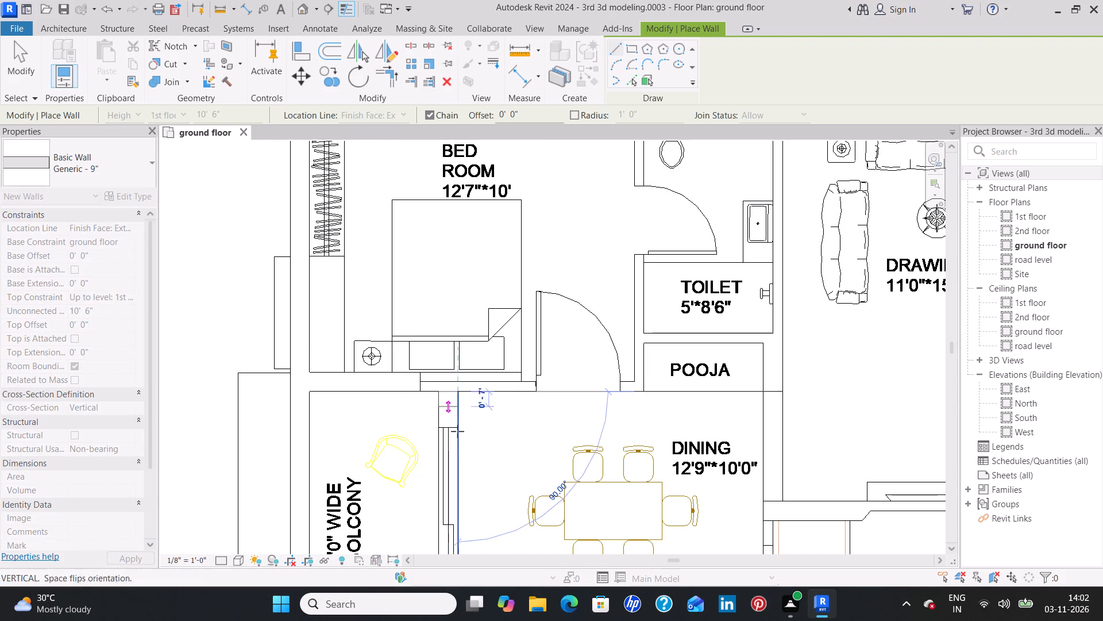
scroll(454, 531, down, 1)
middle_drag(454, 528, 451, 422)
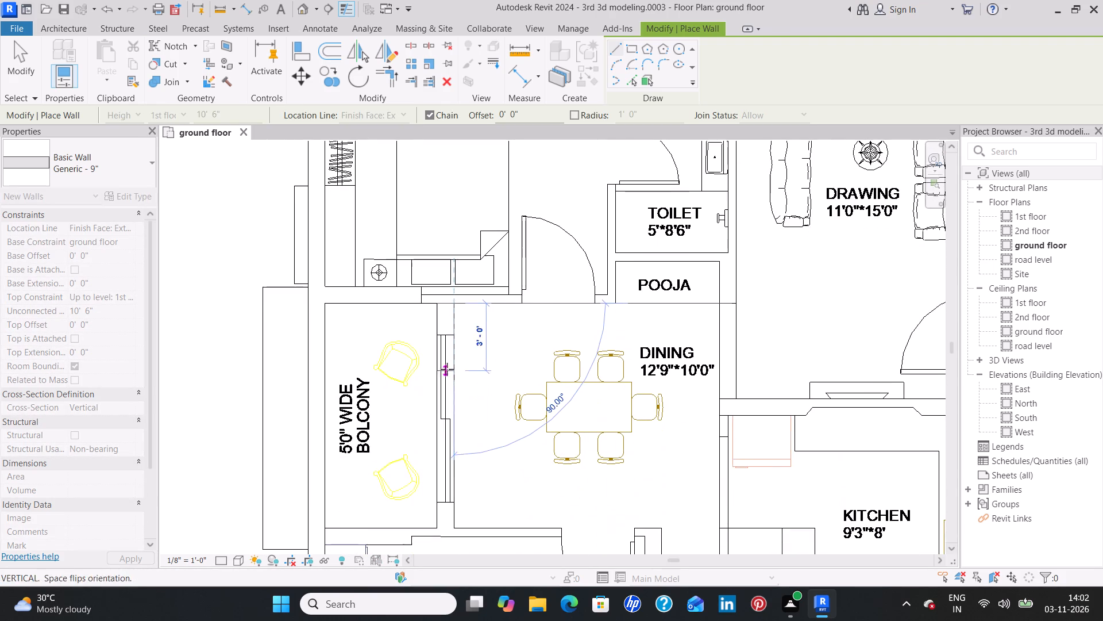
click(457, 528)
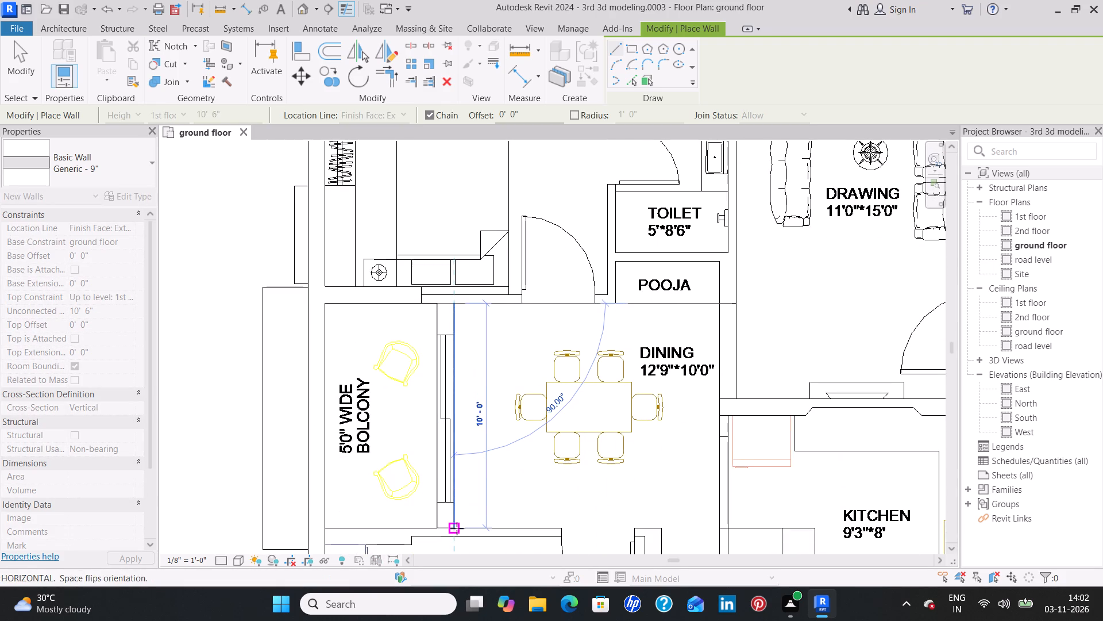
key(Escape)
Draw a short horizontal Generic - 9" wall between the balcony and the master bedroom, from the outer wall to the drawn wall step.
middle_drag(398, 365, 401, 334)
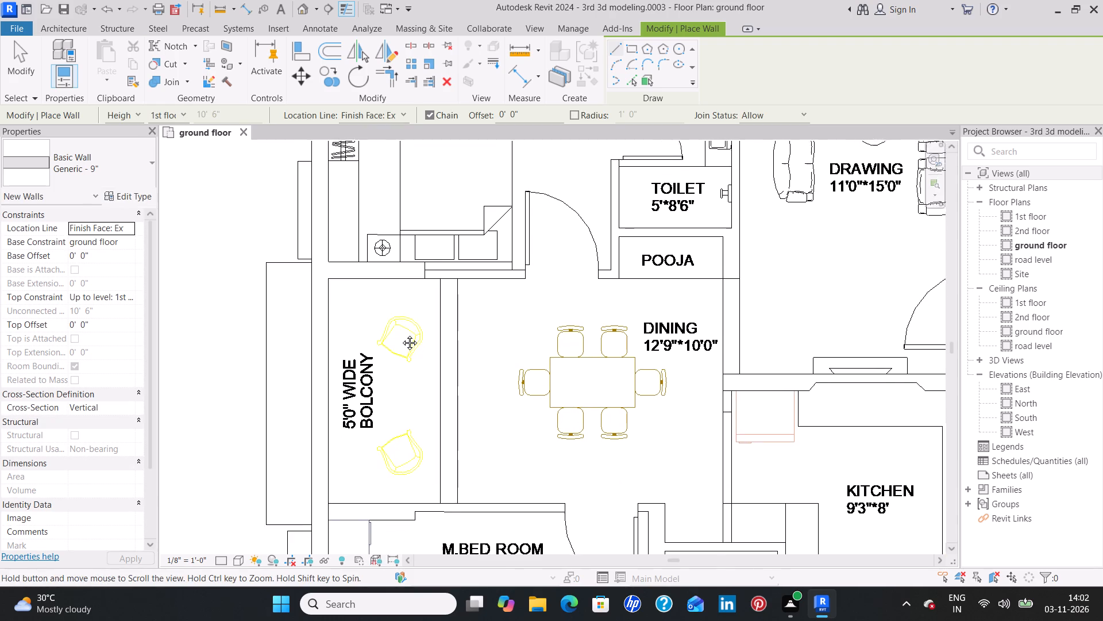
middle_drag(401, 334, 408, 262)
click(334, 425)
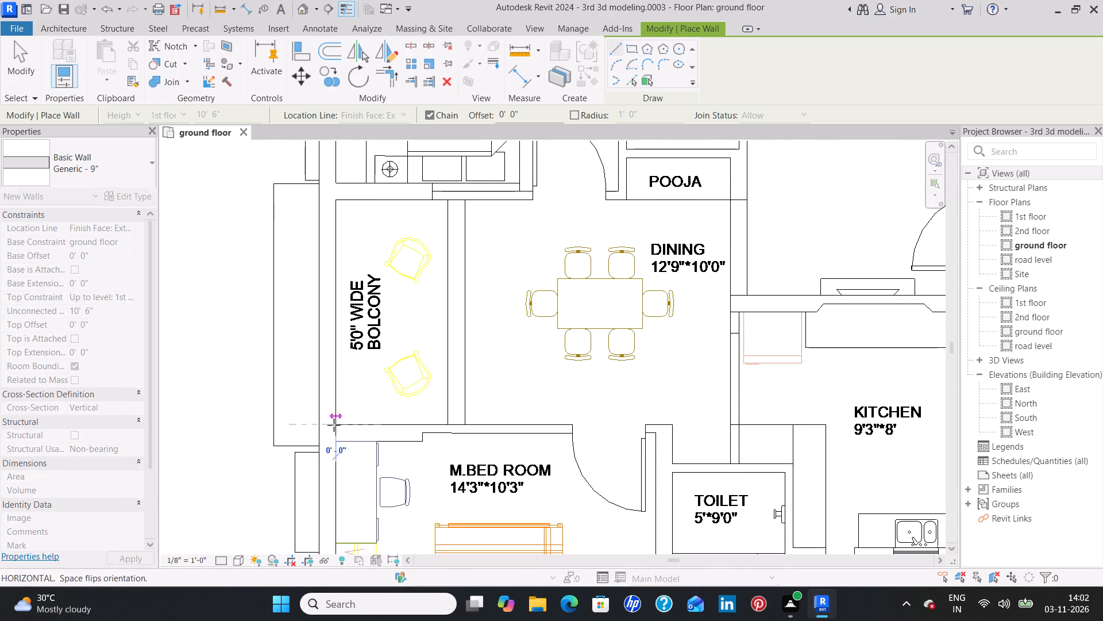
click(425, 424)
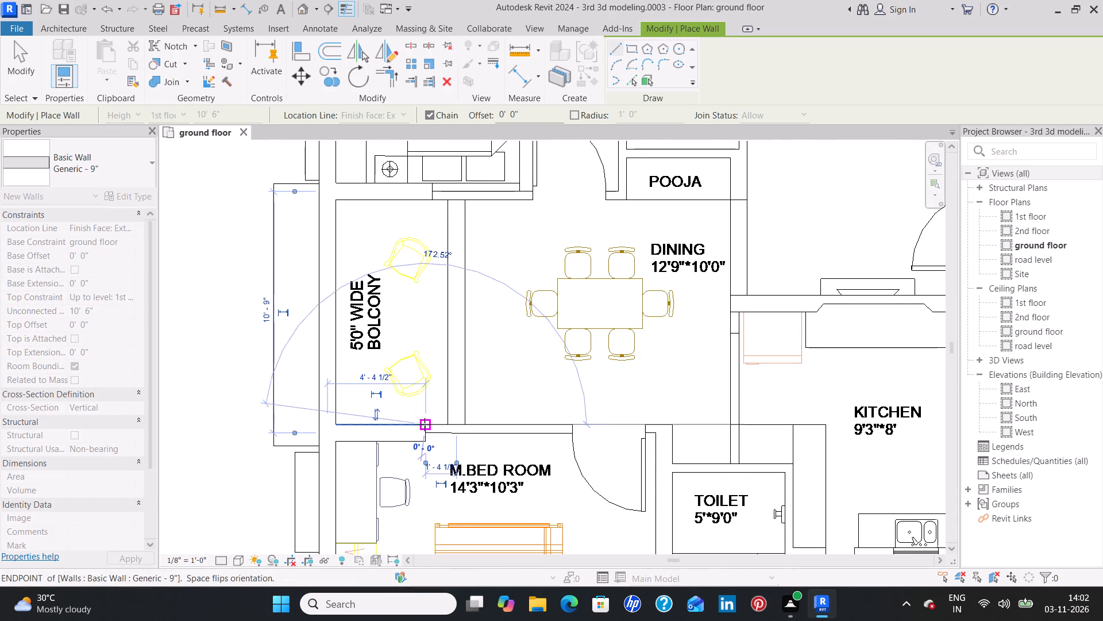
key(Escape)
Draw a vertical Generic - 9" wall between the master bedroom and its toilet, from the dining corner to the outer wall.
scroll(542, 458, down, 1)
middle_drag(538, 462, 482, 418)
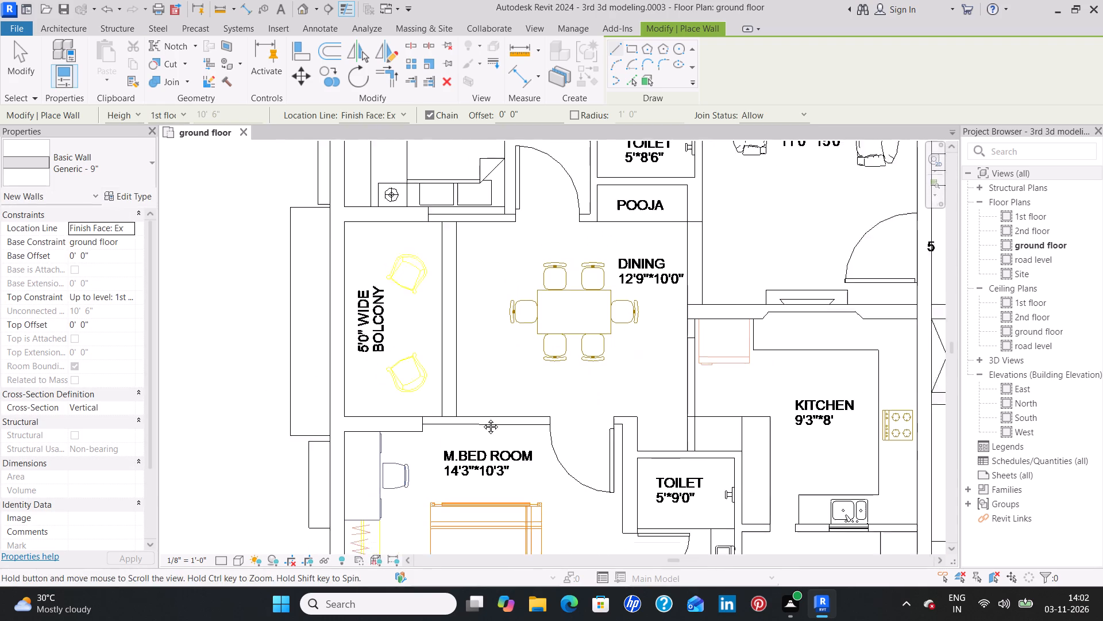
middle_drag(482, 418, 388, 327)
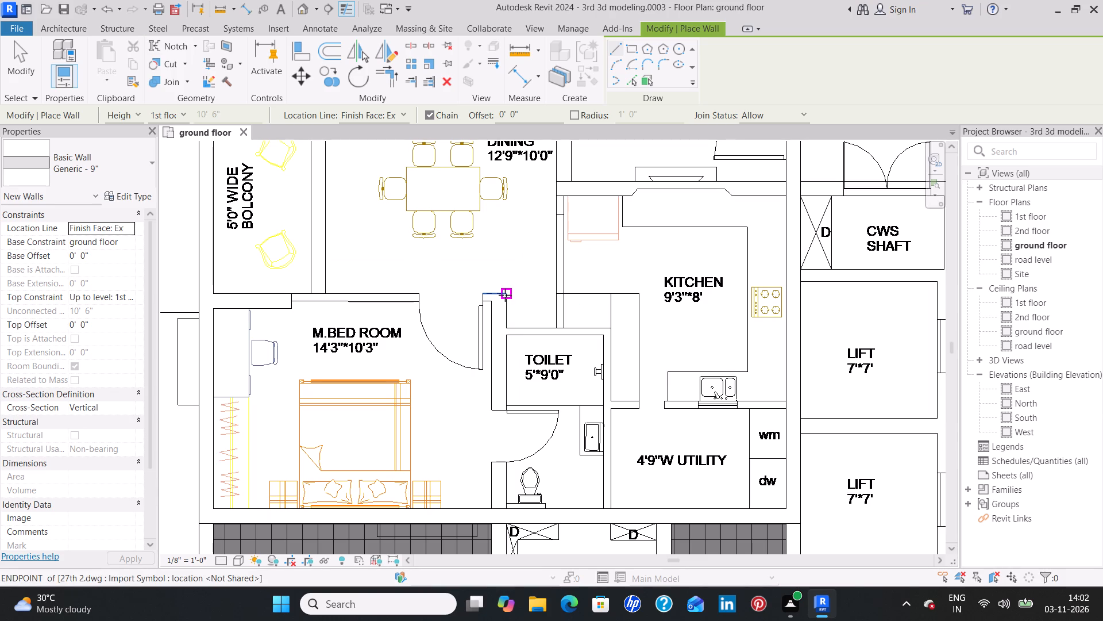
click(505, 295)
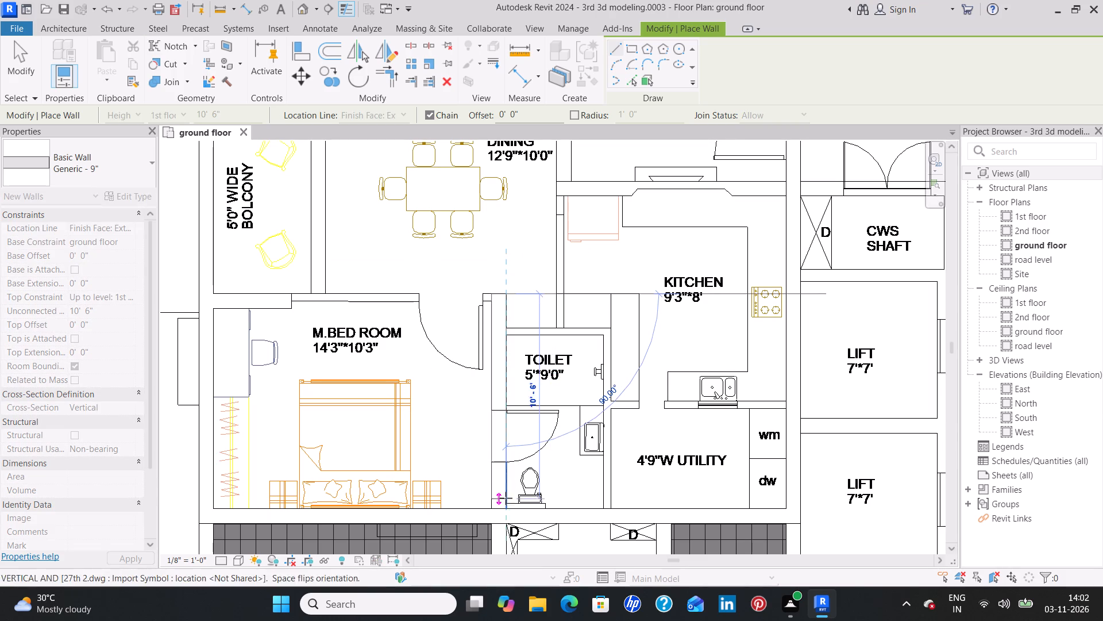
click(505, 507)
key(Escape)
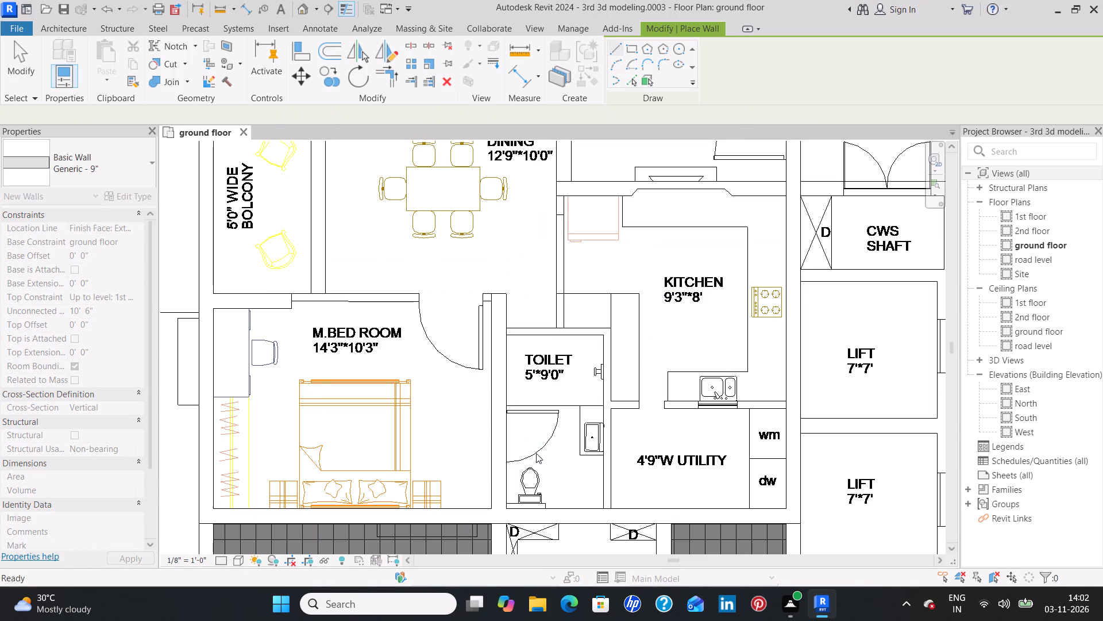
Draw two horizontal Generic - 9" walls between drawing room and kitchen, about 4' and 3'6" long, on either side of the TV niche.
scroll(660, 419, down, 1)
middle_drag(660, 419, 589, 524)
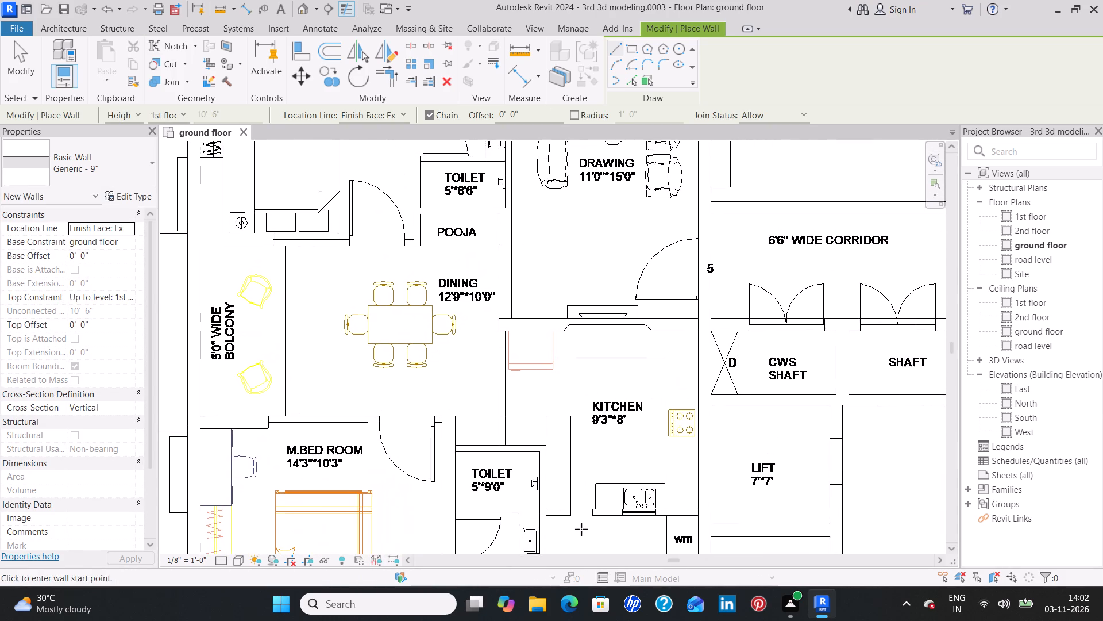
middle_drag(564, 397, 547, 512)
scroll(497, 471, up, 3)
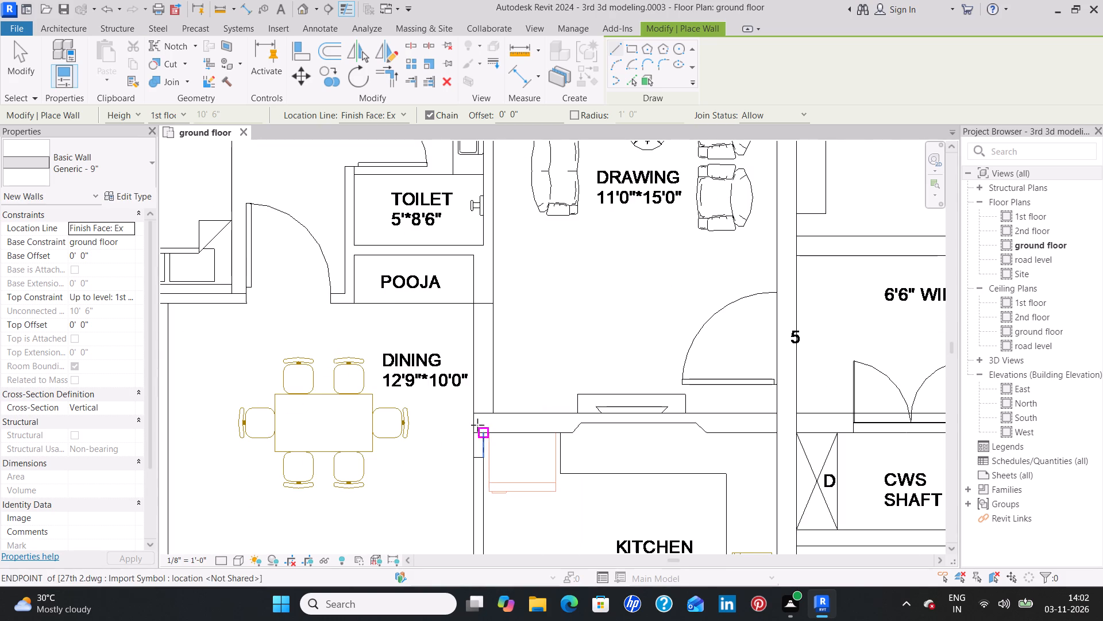
click(472, 414)
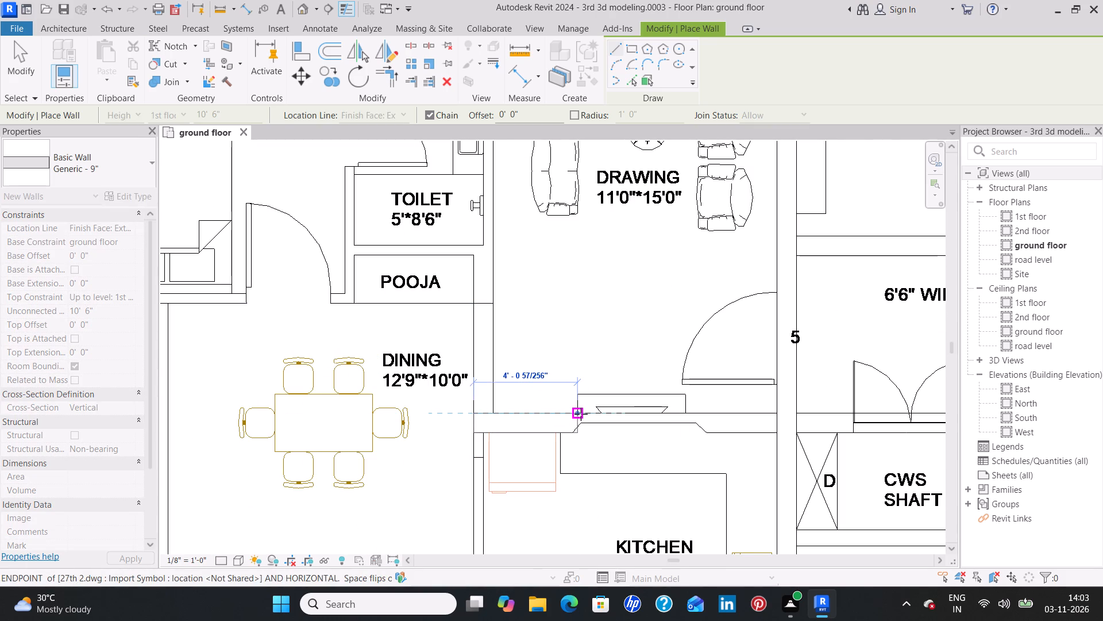
click(581, 416)
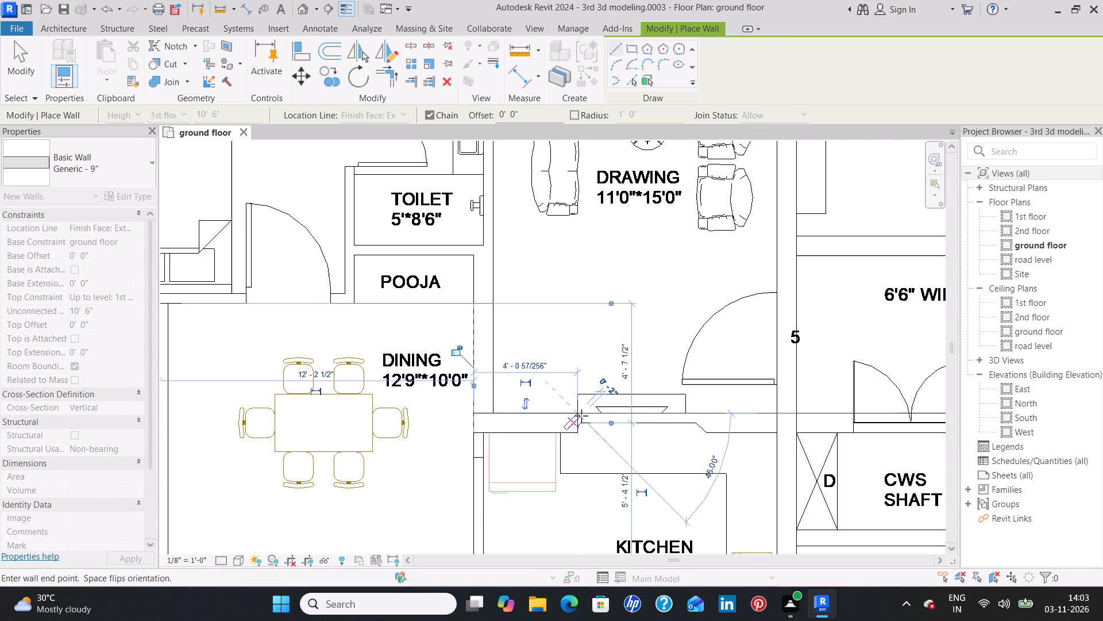
key(Escape)
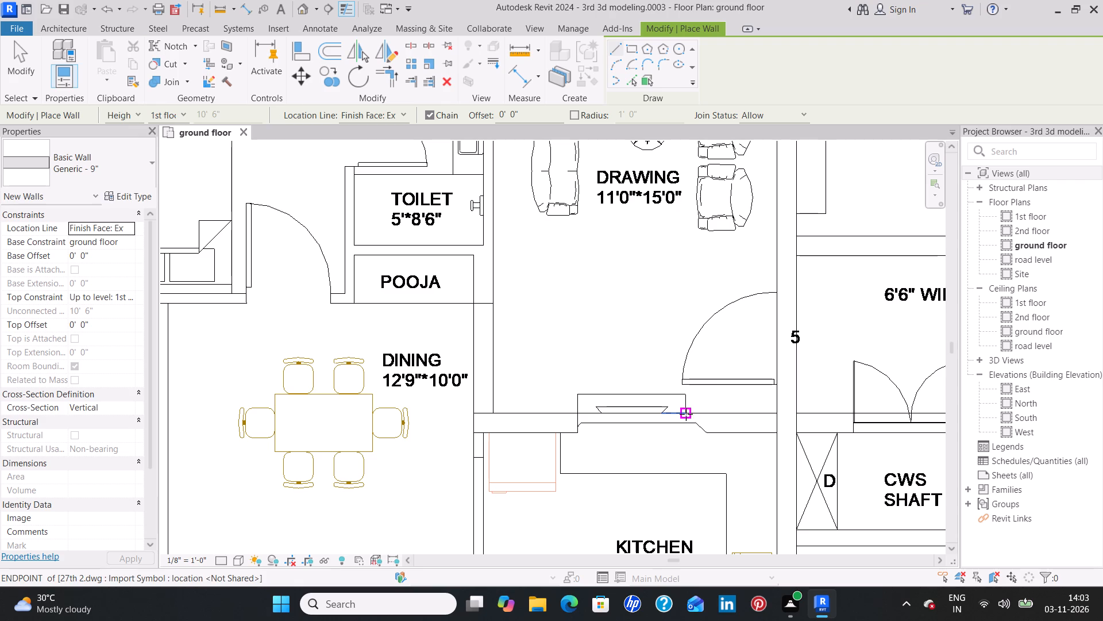
click(687, 412)
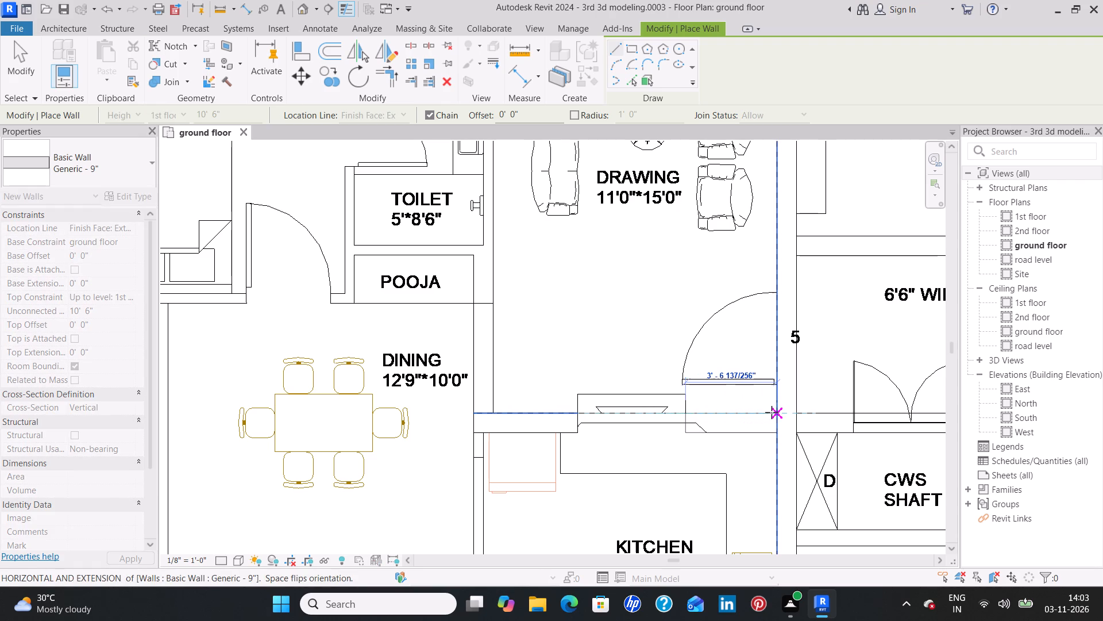
click(774, 412)
key(Escape)
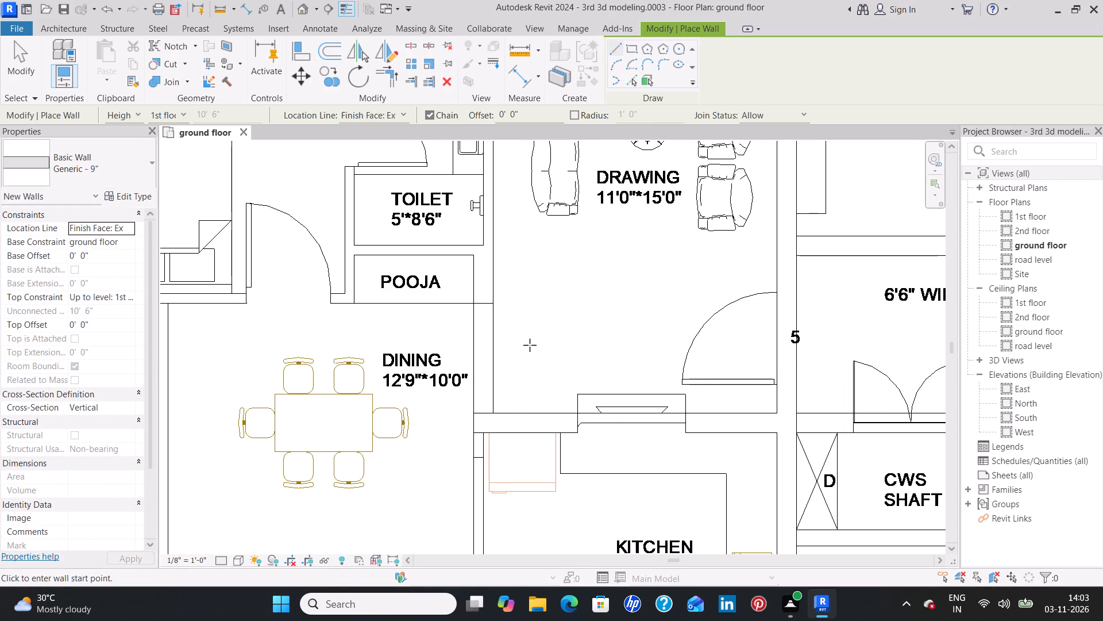
Draw a vertical Generic - 9" wall about 2' long between the pooja and the drawing room, flipped toward the pooja.
scroll(530, 345, down, 1)
middle_drag(538, 327, 573, 562)
middle_drag(560, 518, 550, 409)
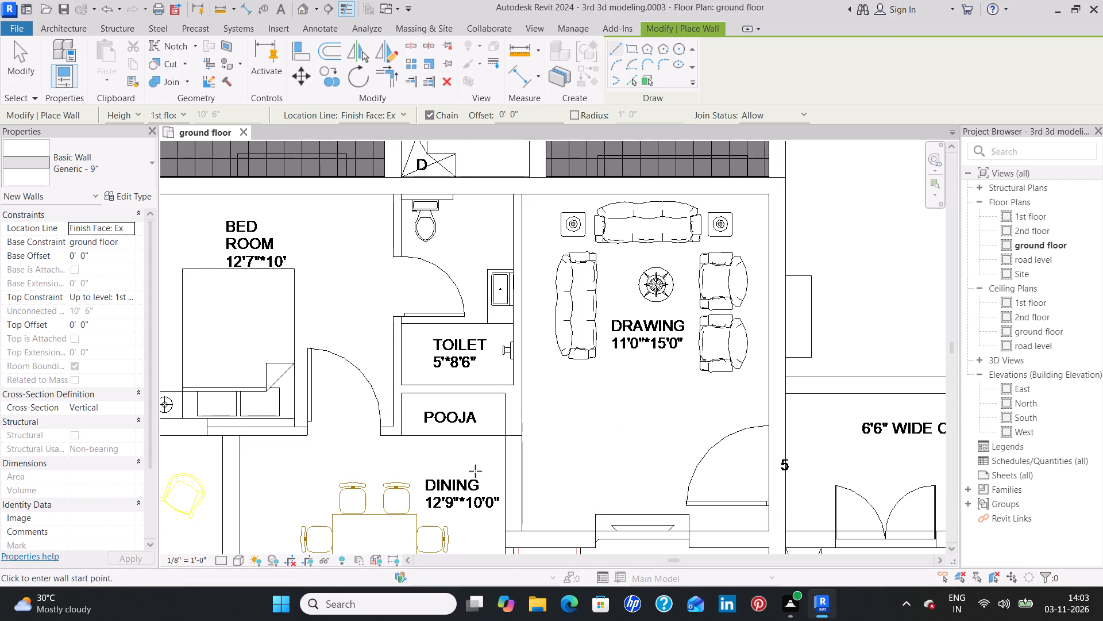
click(521, 434)
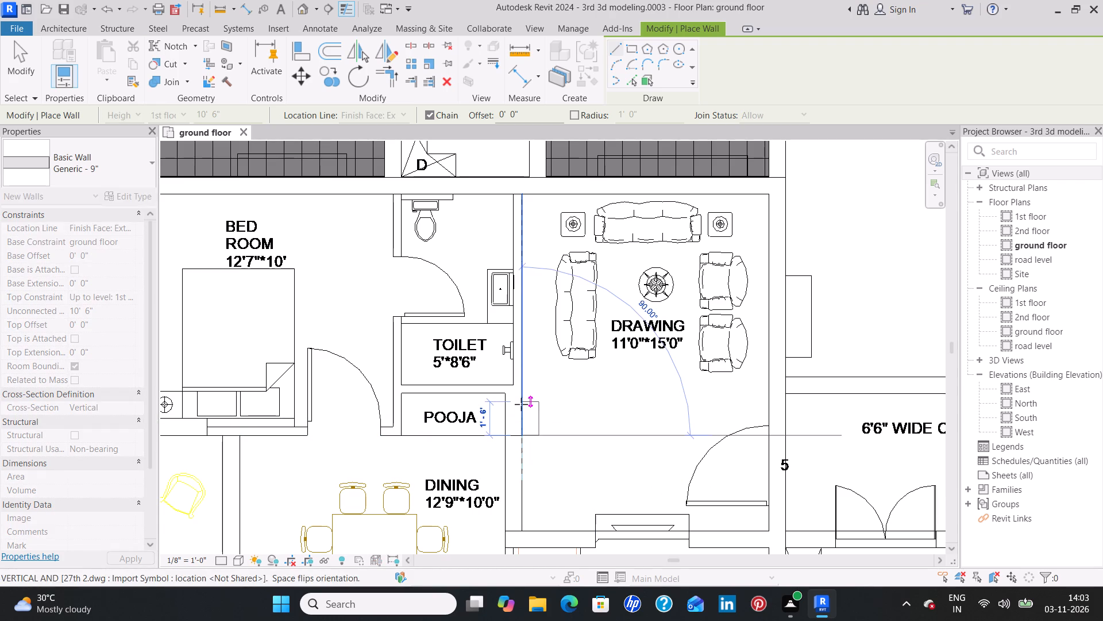
key(space)
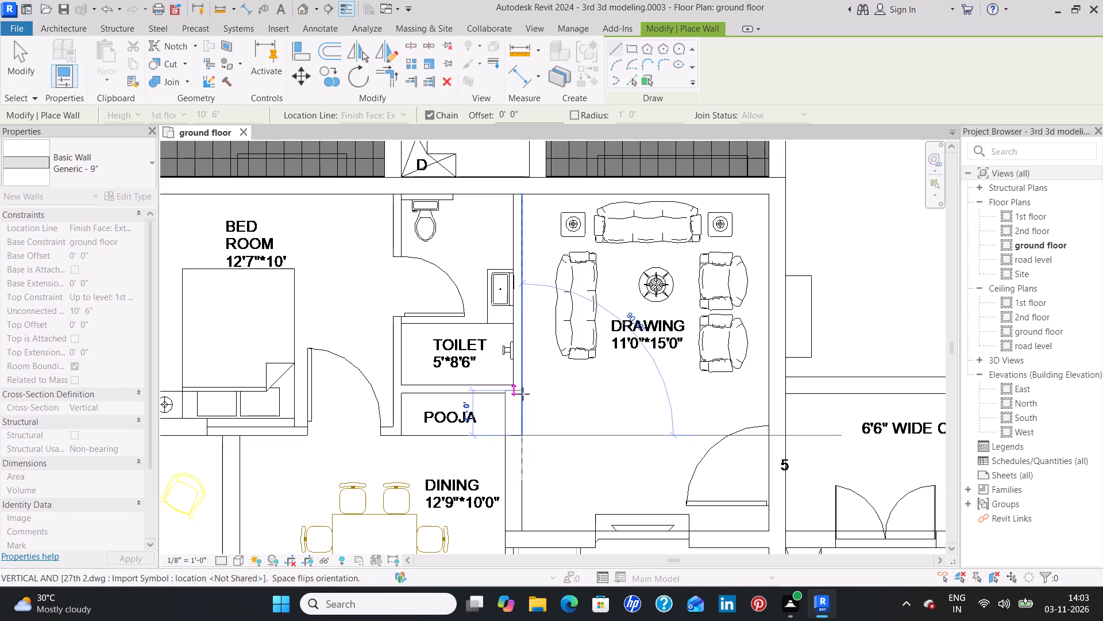
click(521, 394)
key(Escape)
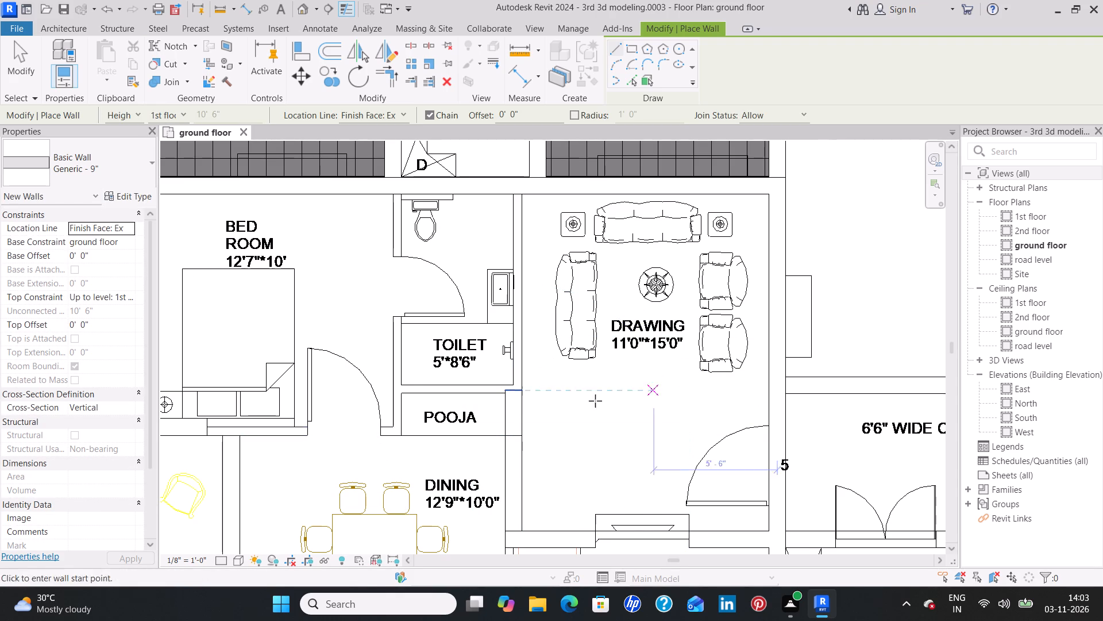
key(Escape)
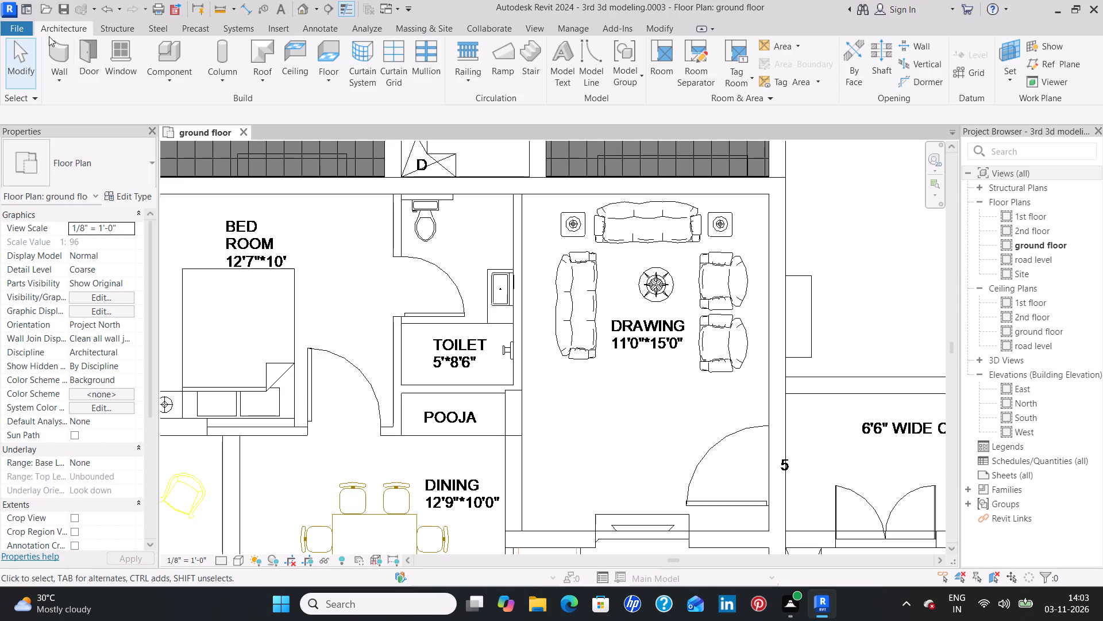
Draw a vertical Generic - 4.5" wall between the 5'*8'6" toilet and the drawing room, from the outer wall to the pooja wall.
click(55, 55)
click(97, 160)
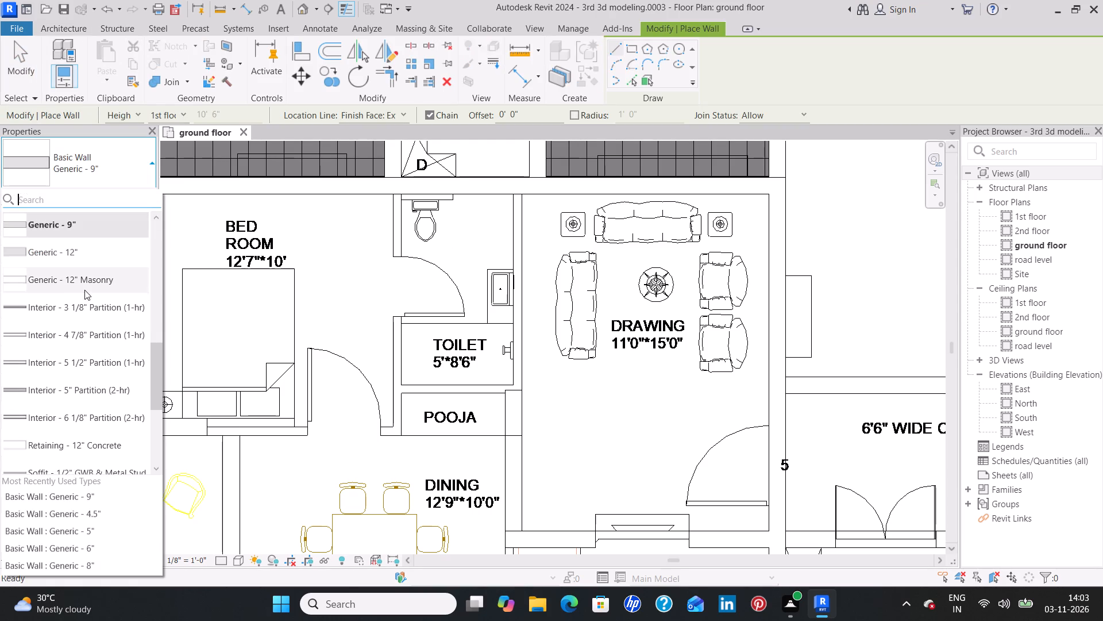
scroll(84, 292, up, 4)
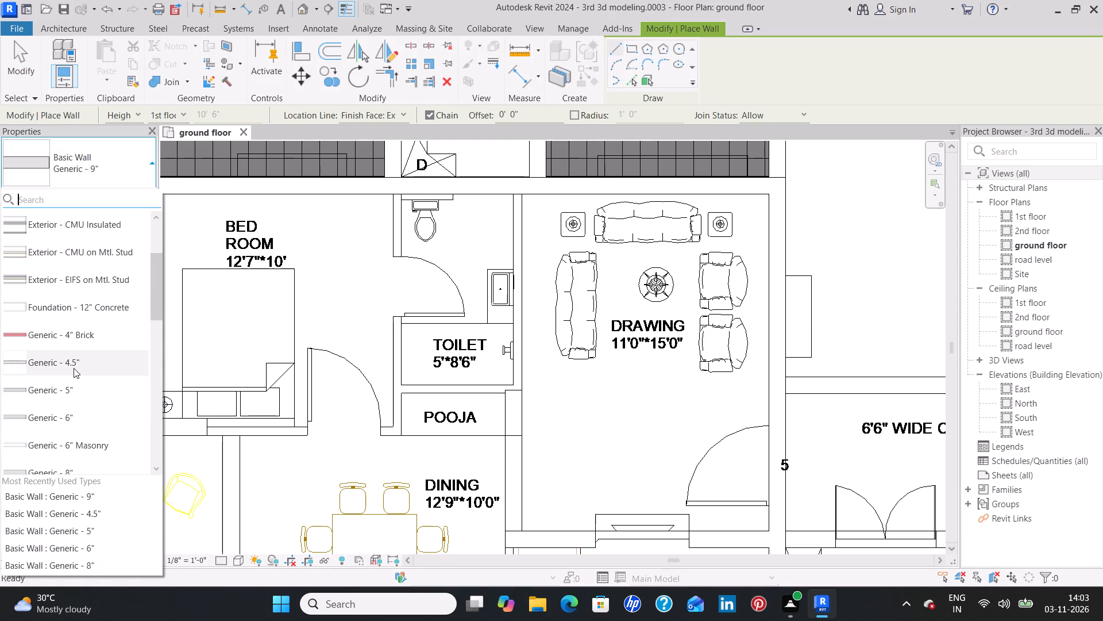
click(76, 359)
click(524, 194)
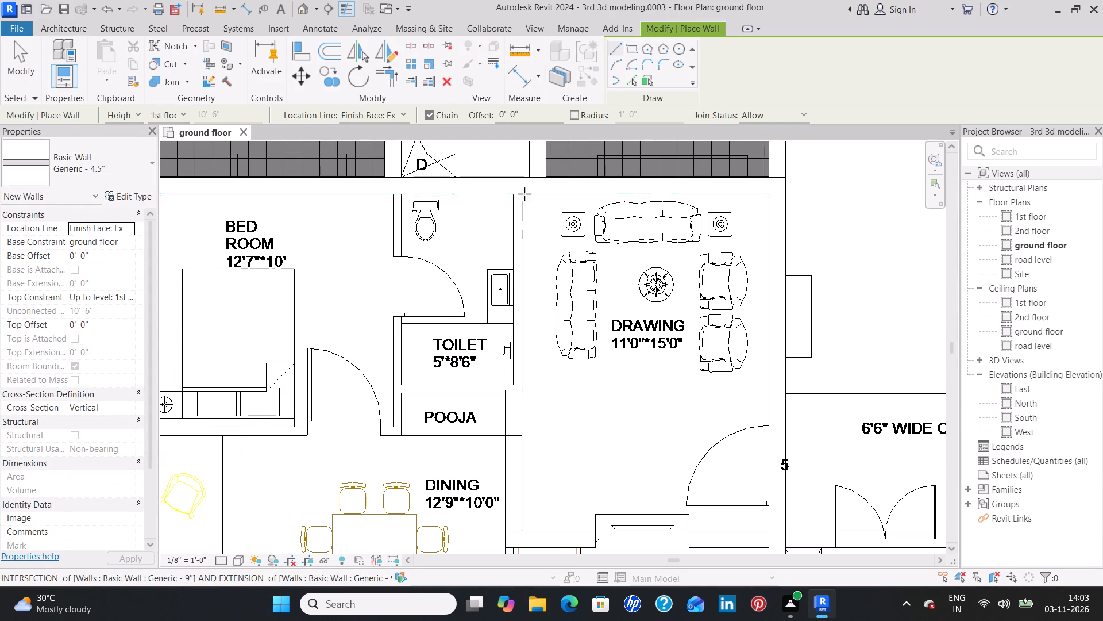
click(519, 389)
key(Escape)
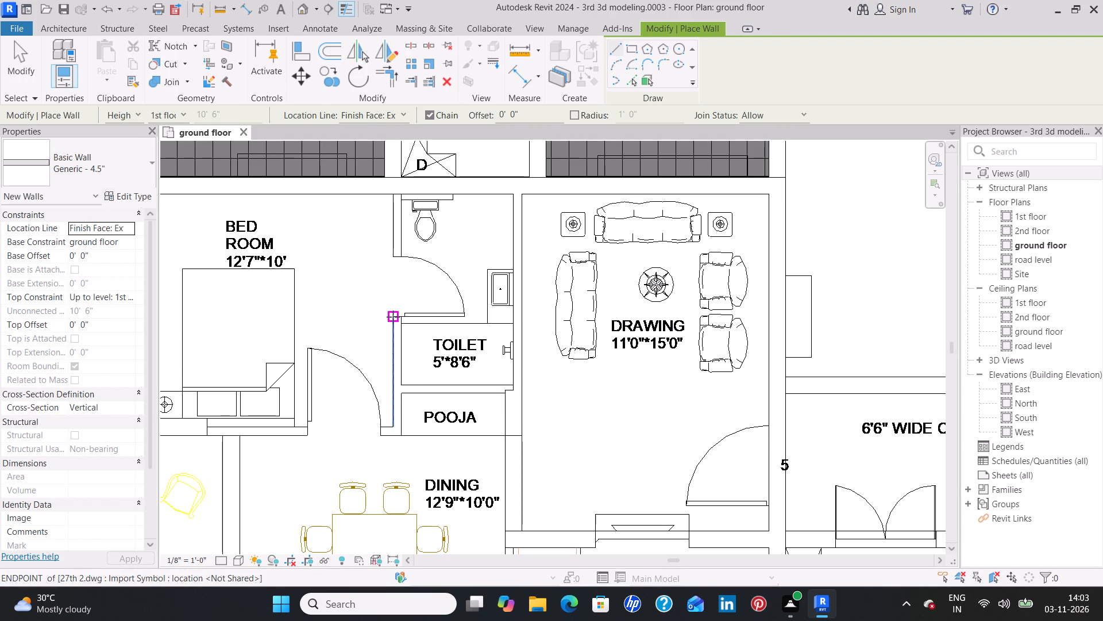
Draw a vertical Generic - 4.5" wall between the 12'7"*10' bedroom and the toilet, from the outer wall to the dining line.
click(392, 195)
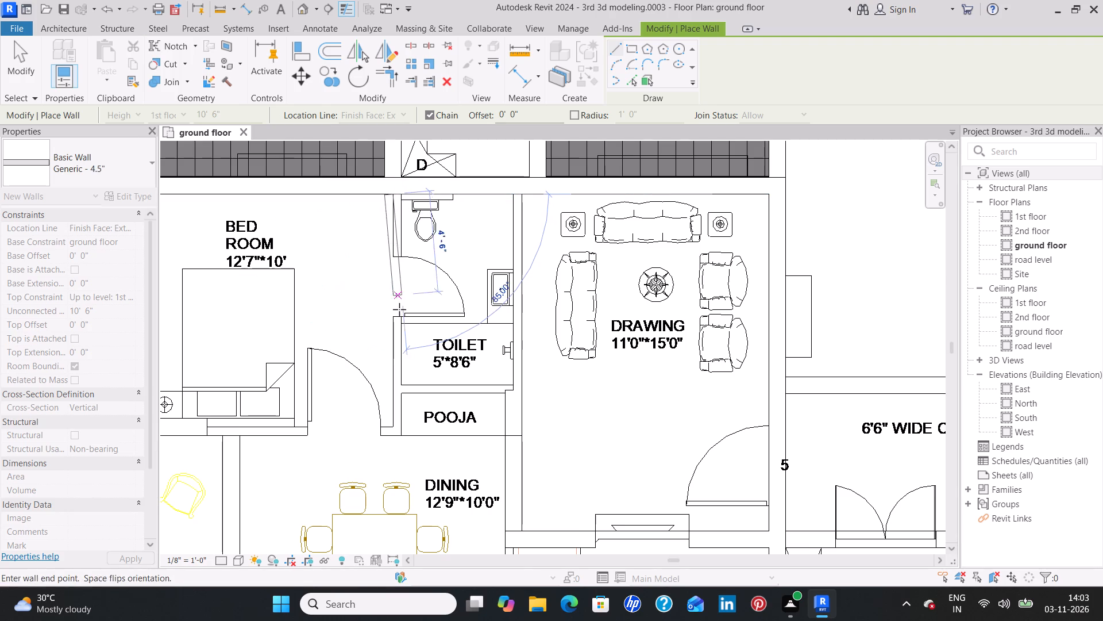
key(space)
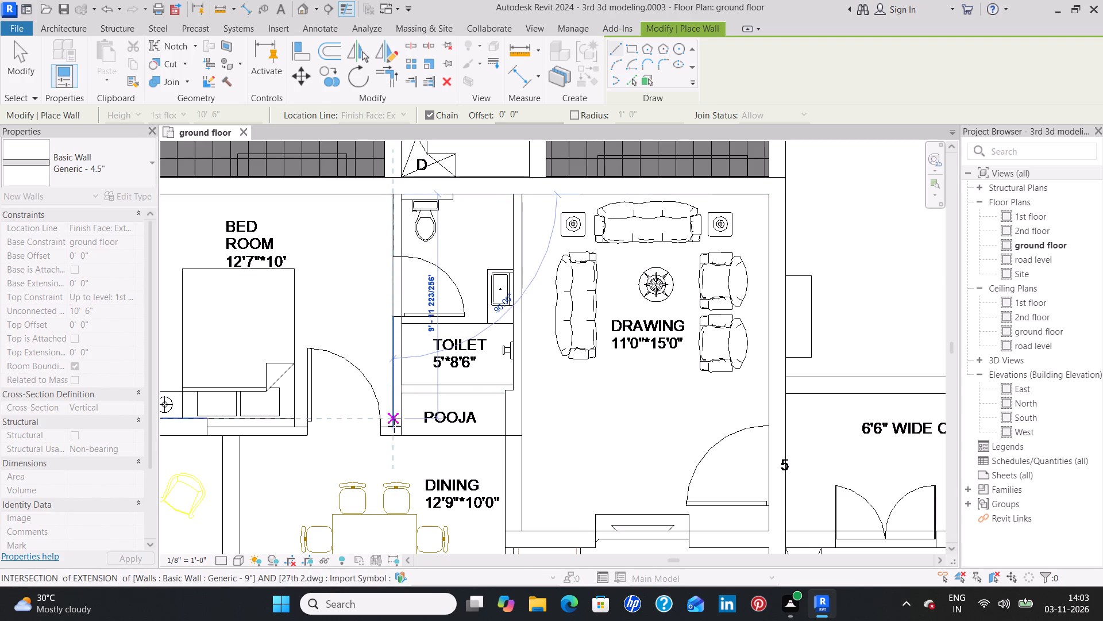
click(394, 434)
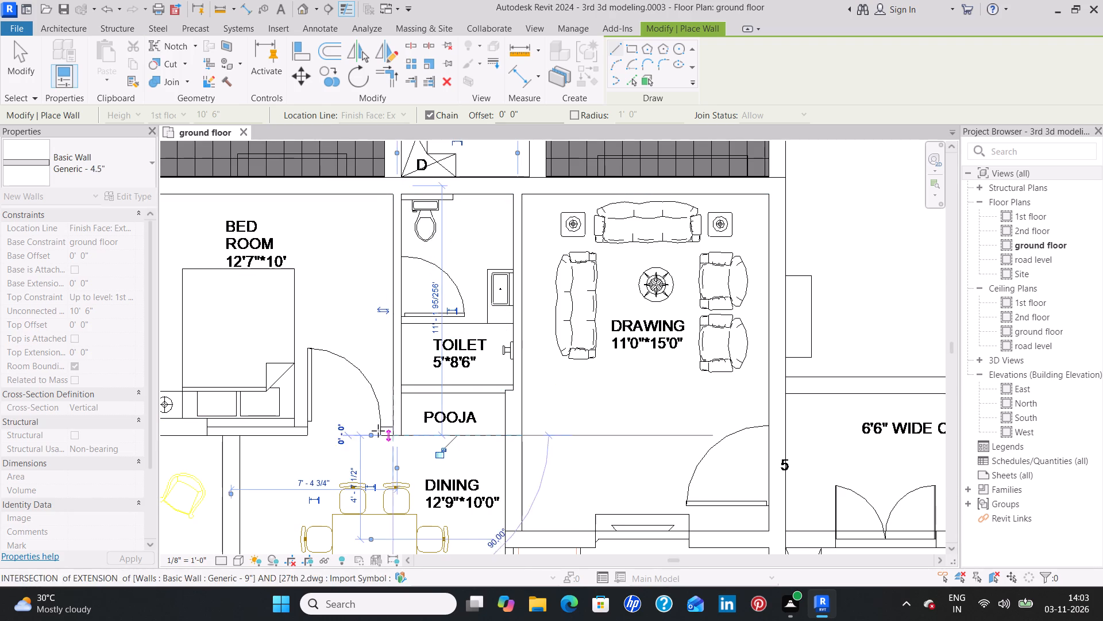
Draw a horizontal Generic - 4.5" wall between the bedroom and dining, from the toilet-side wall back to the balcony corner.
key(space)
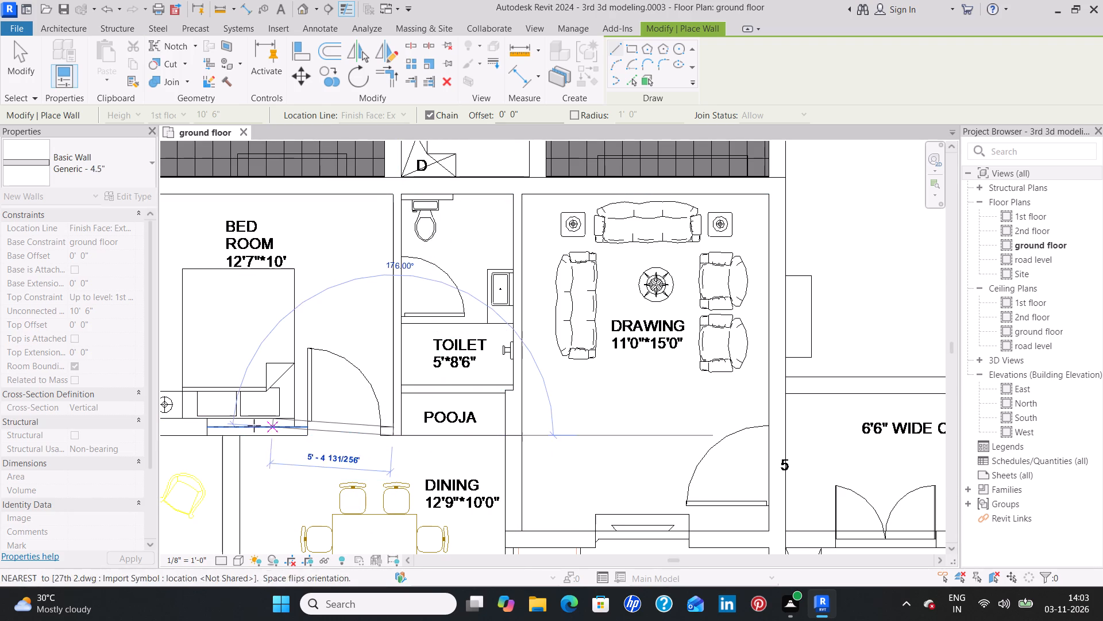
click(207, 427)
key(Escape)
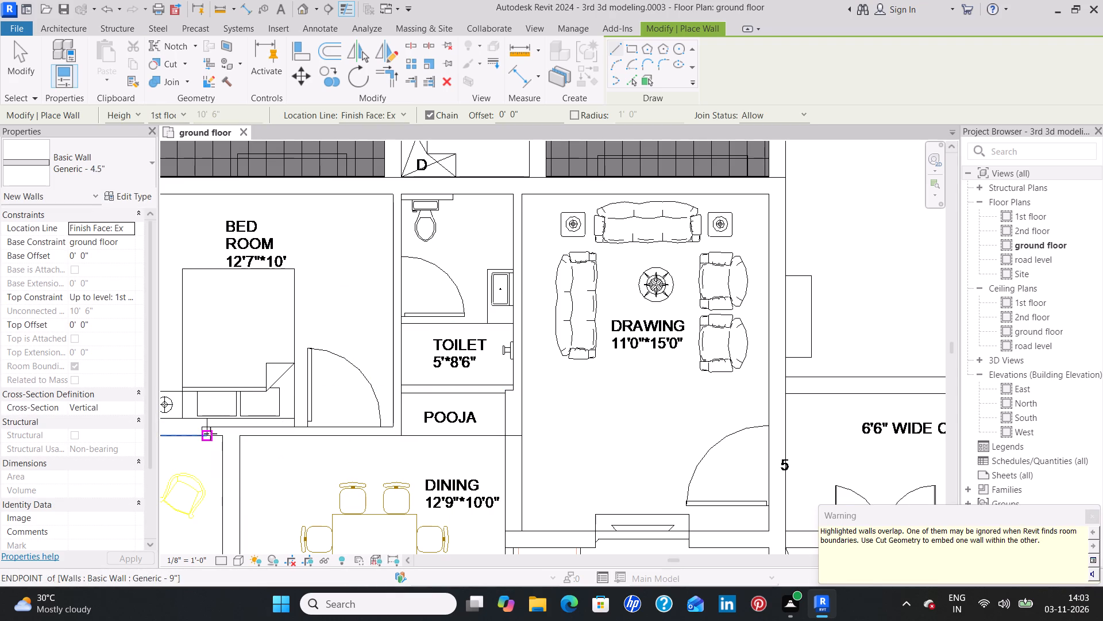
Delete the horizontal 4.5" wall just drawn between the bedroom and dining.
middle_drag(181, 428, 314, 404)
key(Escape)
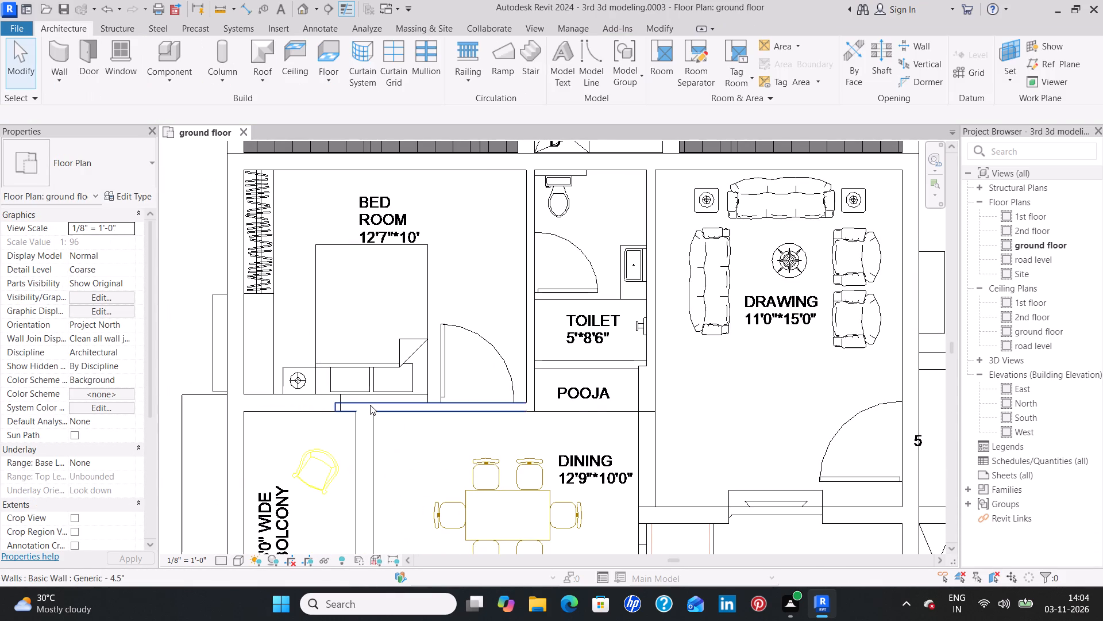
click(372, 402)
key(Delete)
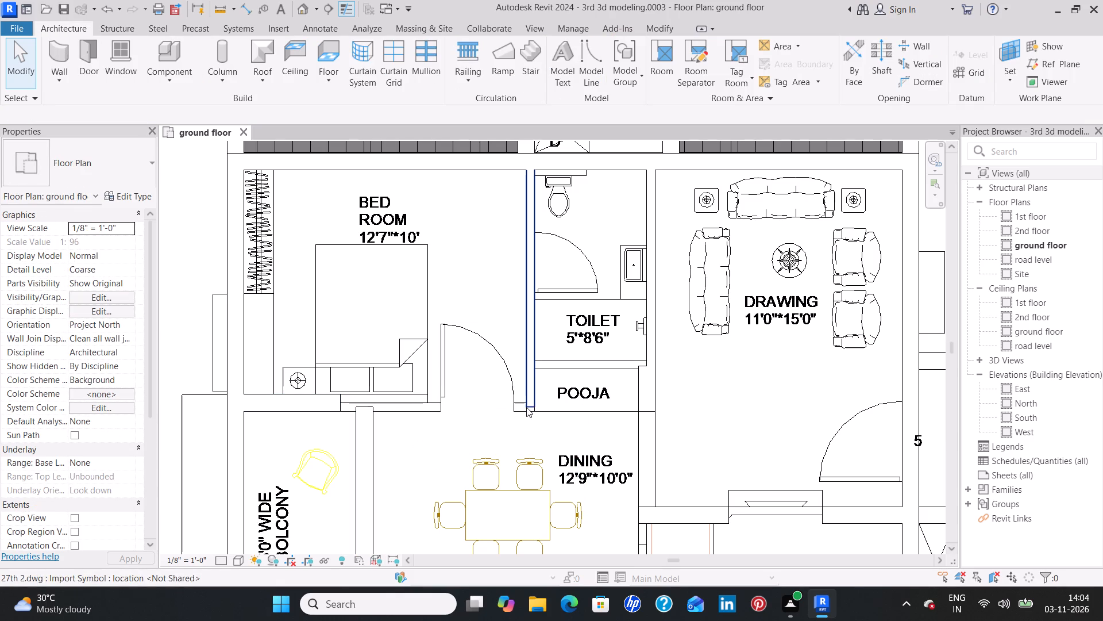
Draw a horizontal Generic - 4.5" wall about 8'8" long between bedroom and dining, from the 9" wall's end to the pooja-side wall.
click(63, 48)
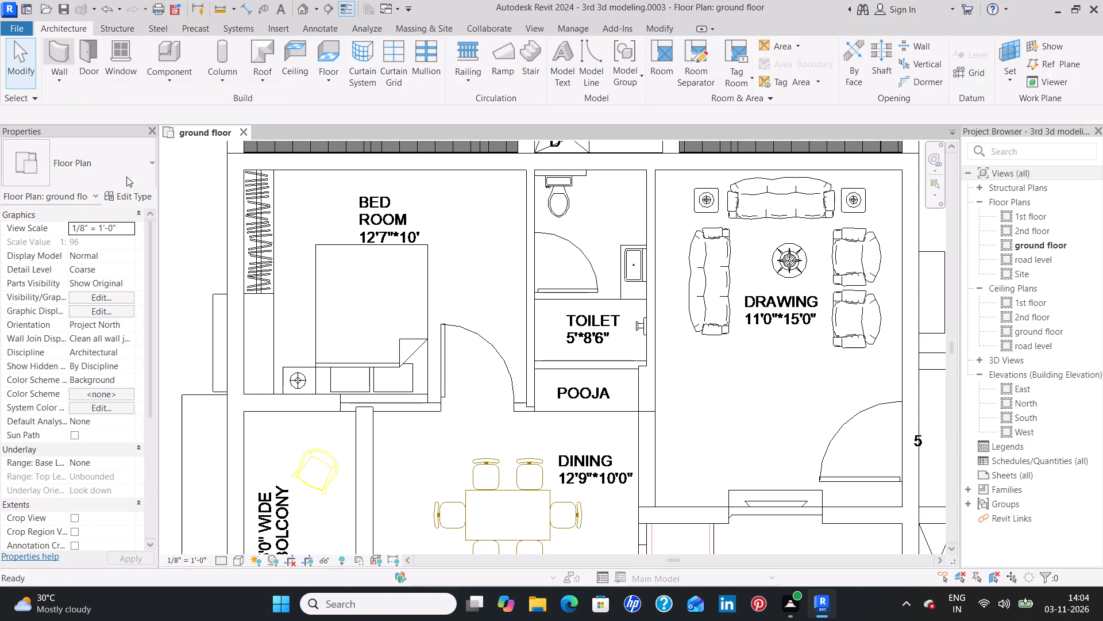
click(341, 401)
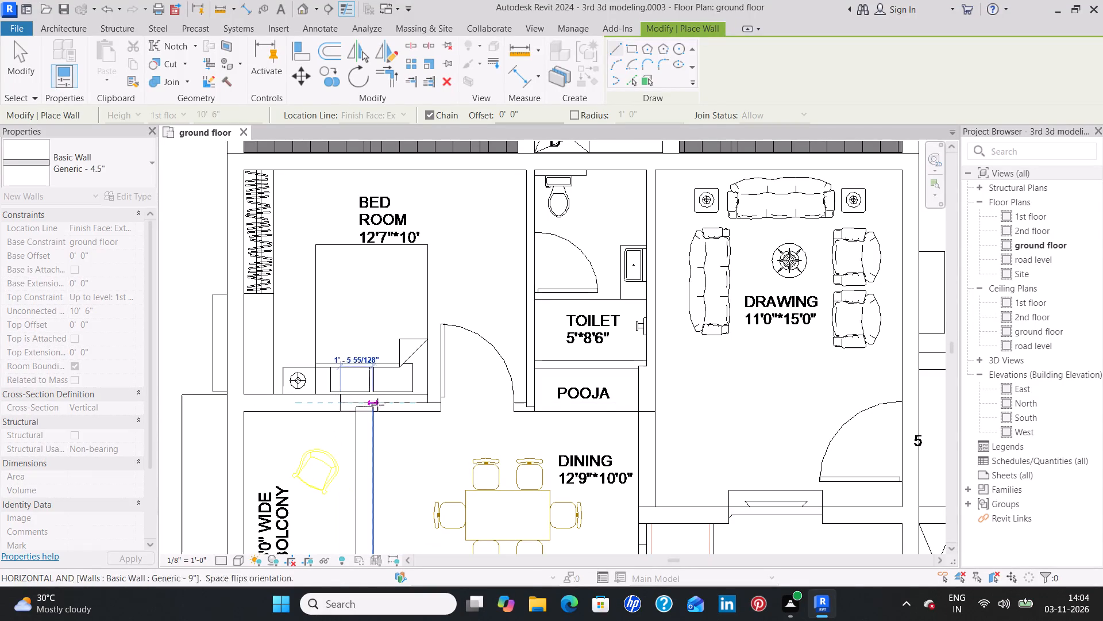
click(534, 399)
key(space)
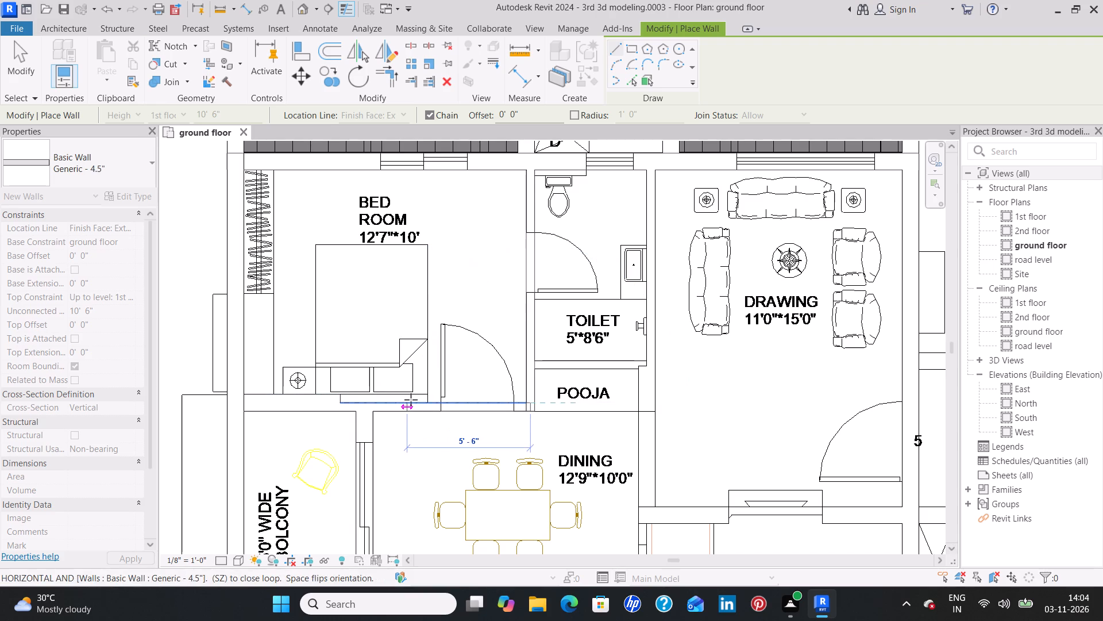
key(Escape)
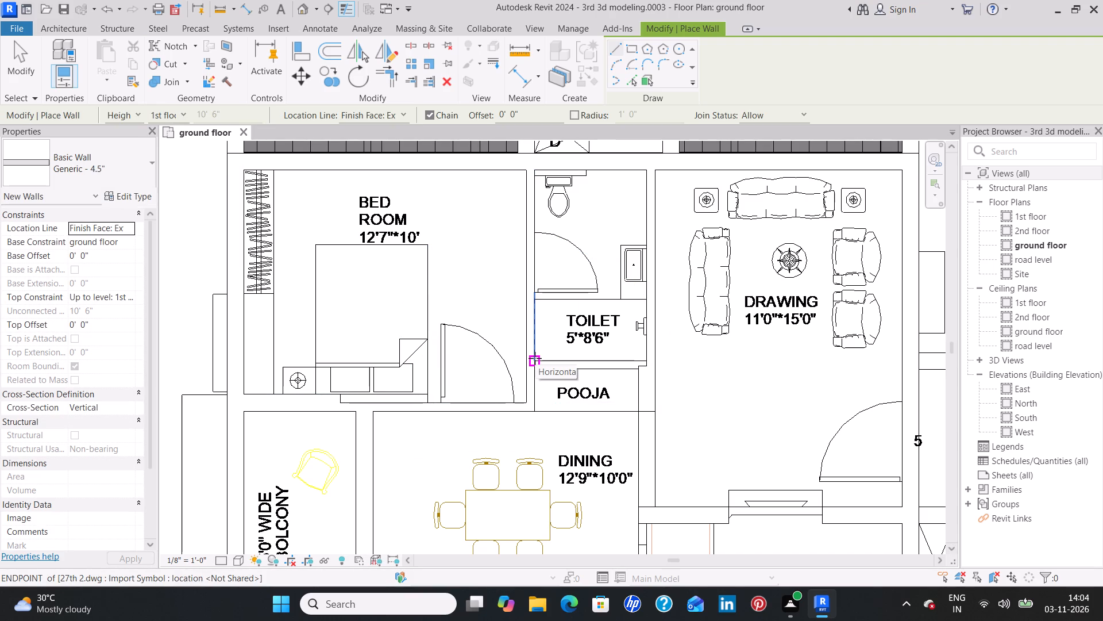
Draw a horizontal Generic - 4.5" wall 5' long between the 5'*8'6" toilet and the pooja, ending at the drawing room wall.
scroll(535, 358, up, 2)
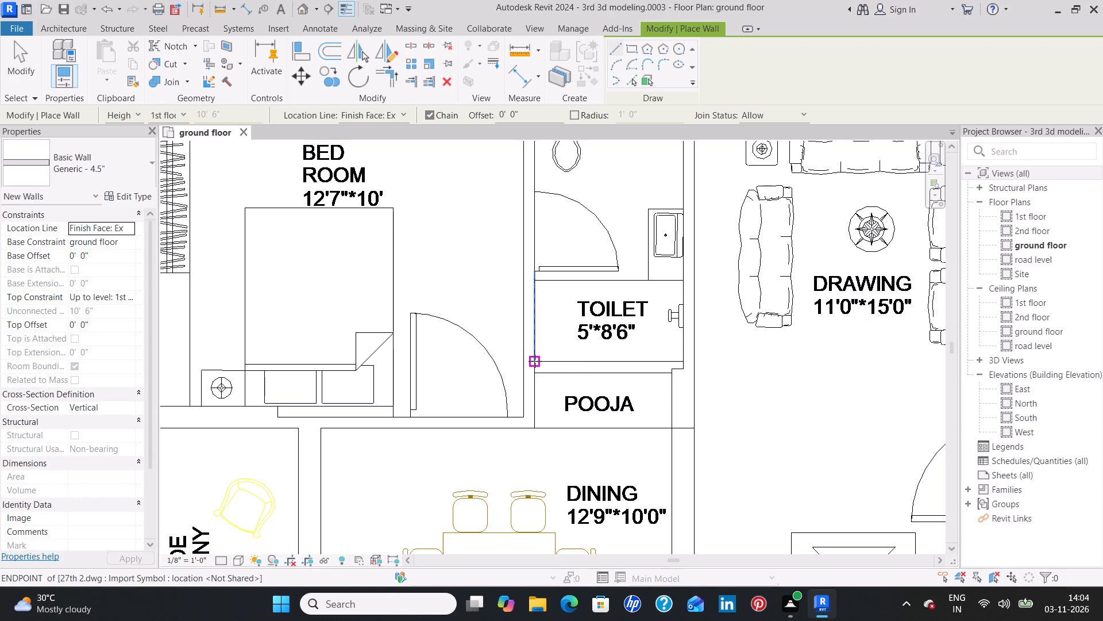
click(535, 361)
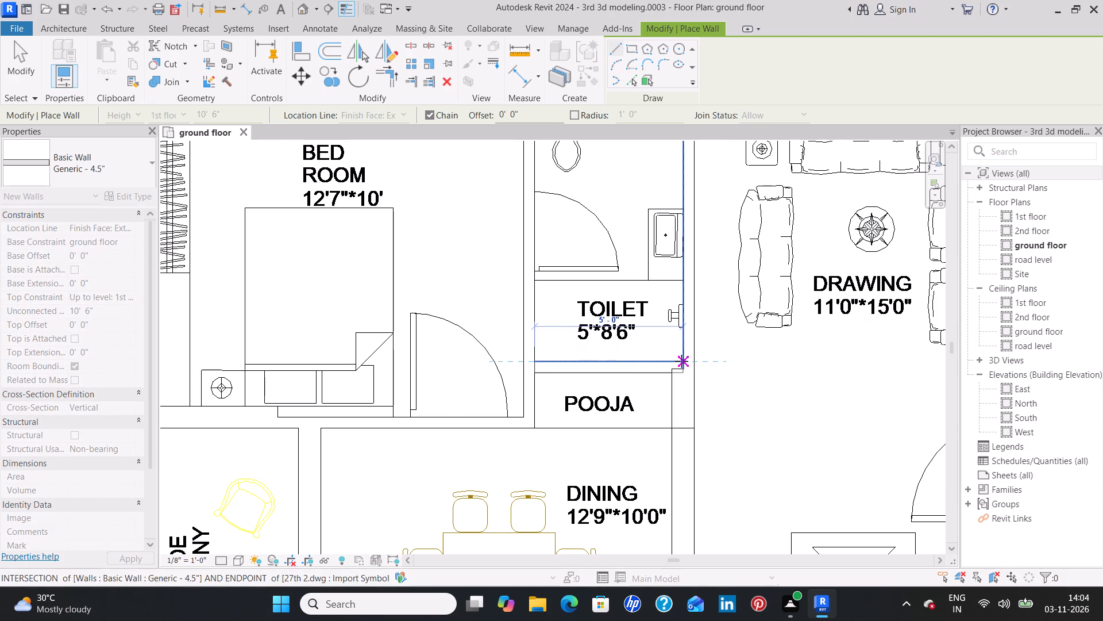
click(681, 361)
key(Escape)
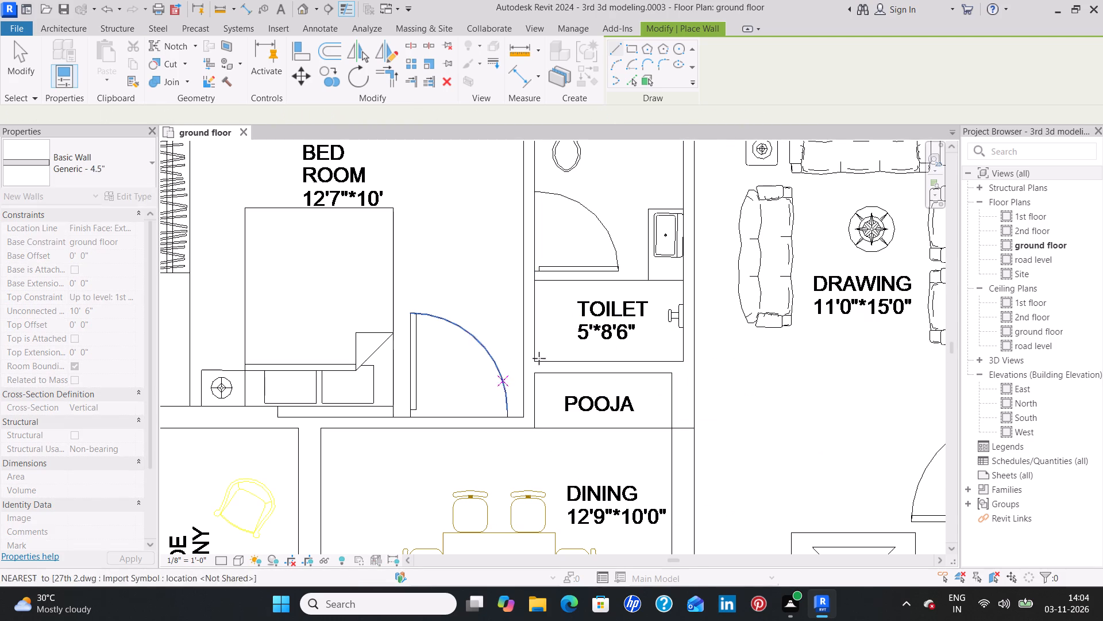
Draw a horizontal Generic - 4.5" wall across the TV niche, bridging the two 9" walls between drawing room and kitchen.
middle_drag(571, 310, 428, 496)
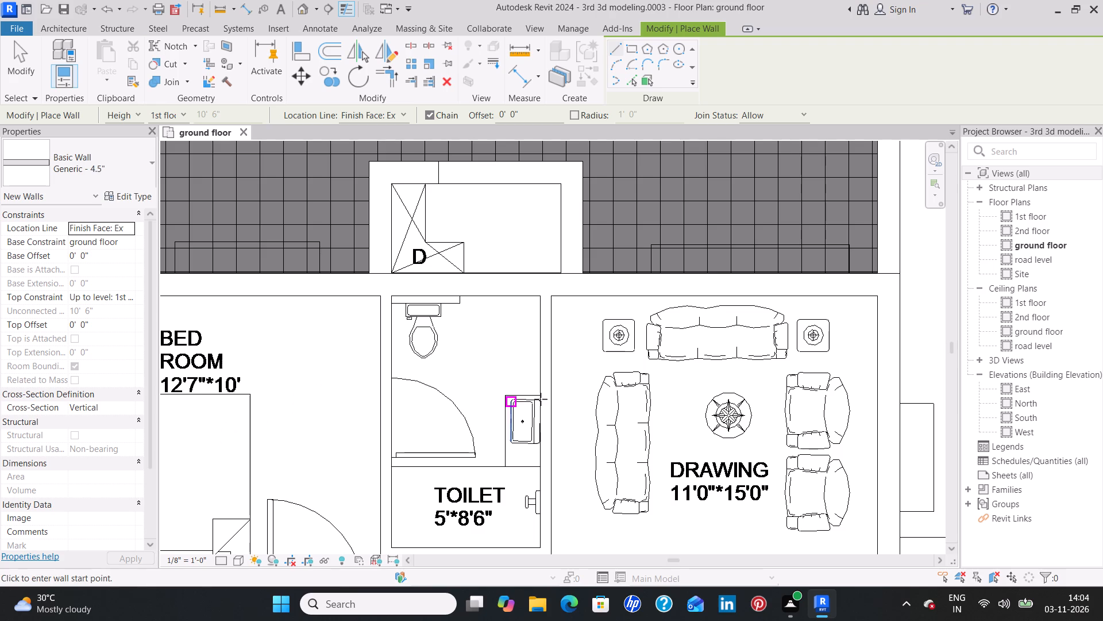
scroll(580, 408, down, 2)
middle_drag(497, 494, 431, 274)
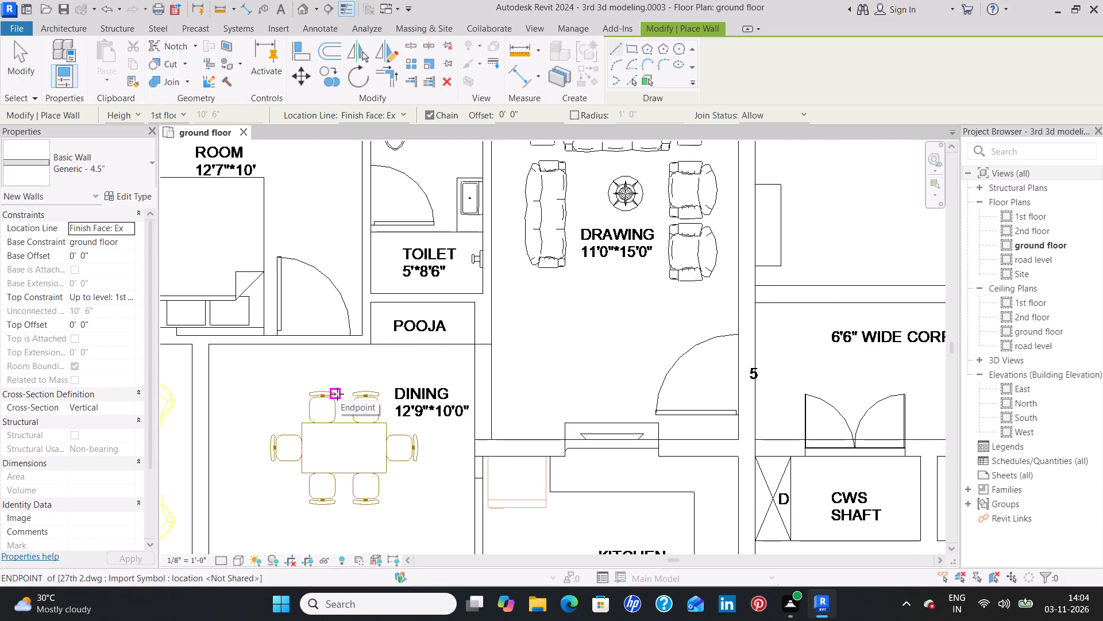
middle_drag(540, 479, 419, 436)
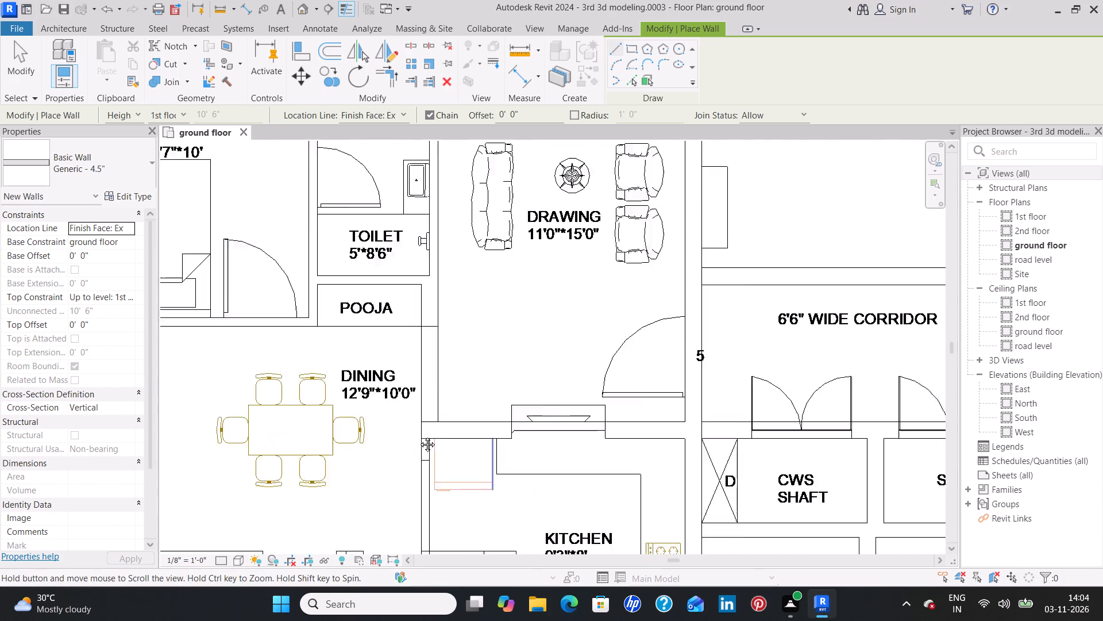
middle_drag(419, 436, 281, 393)
scroll(325, 364, up, 2)
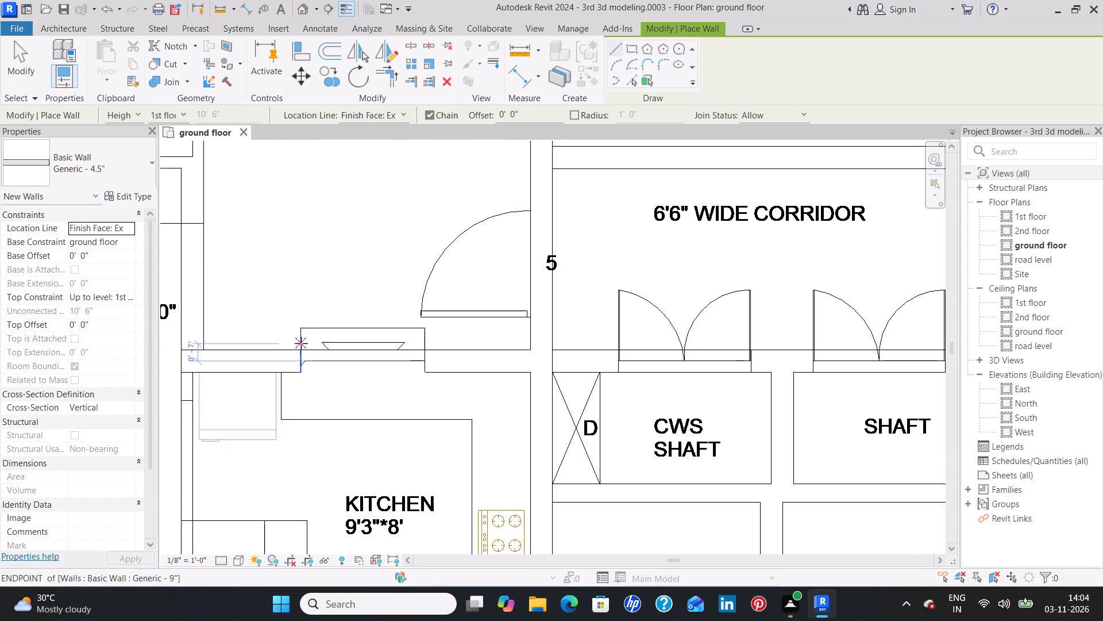
click(300, 350)
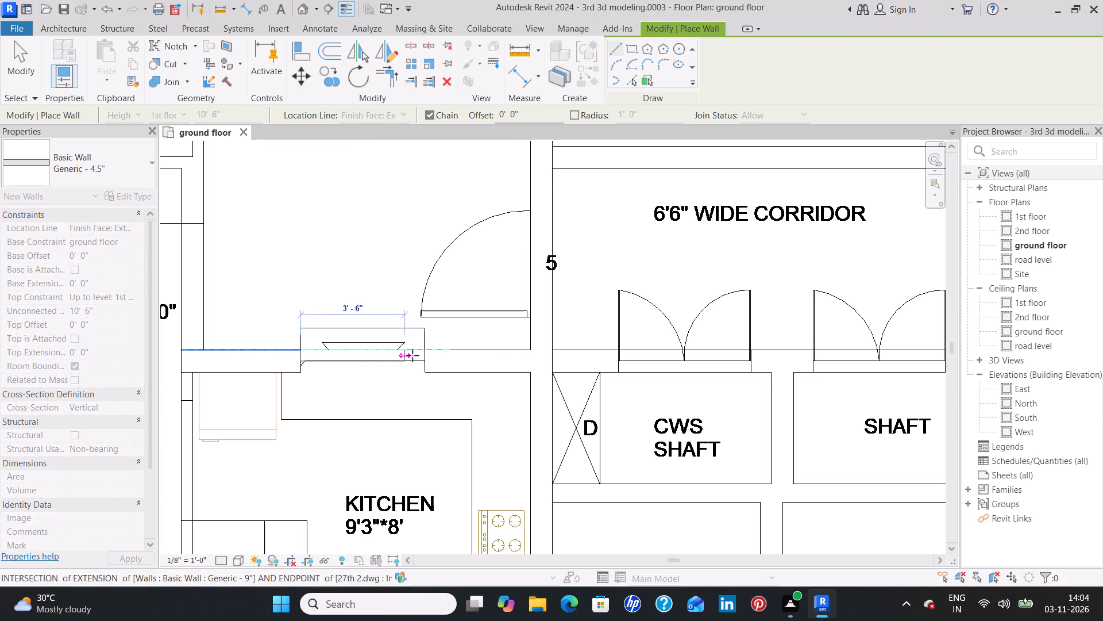
click(427, 353)
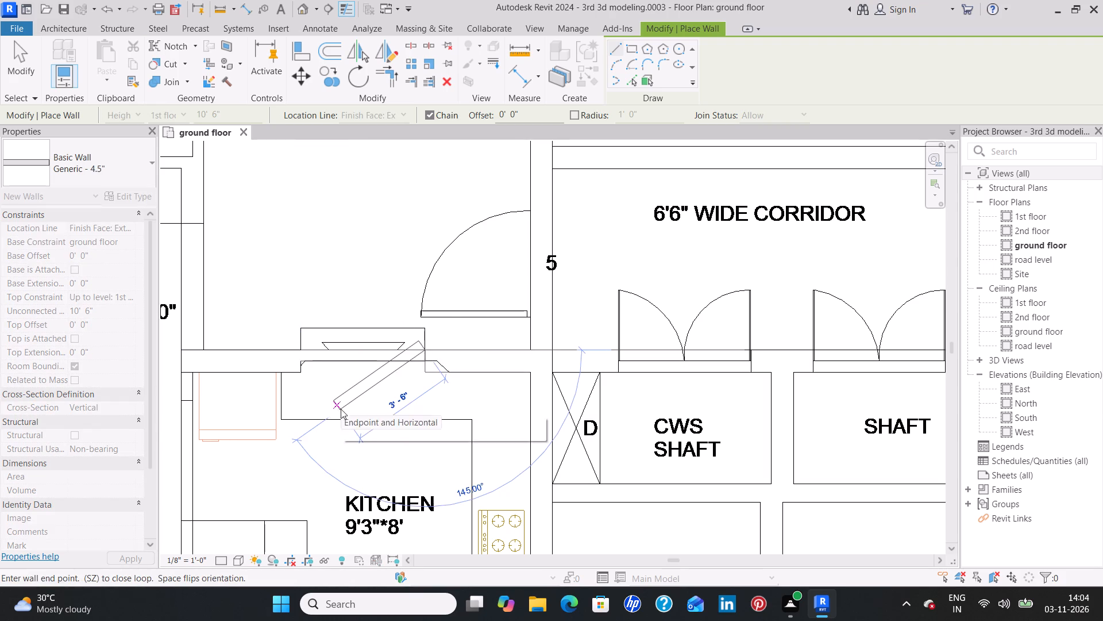
key(Escape)
Draw a vertical Generic - 4.5" wall about 7' long between dining and kitchen, from the 9" wall to the 5'*9'0" toilet line.
scroll(334, 412, down, 4)
middle_drag(271, 458, 372, 362)
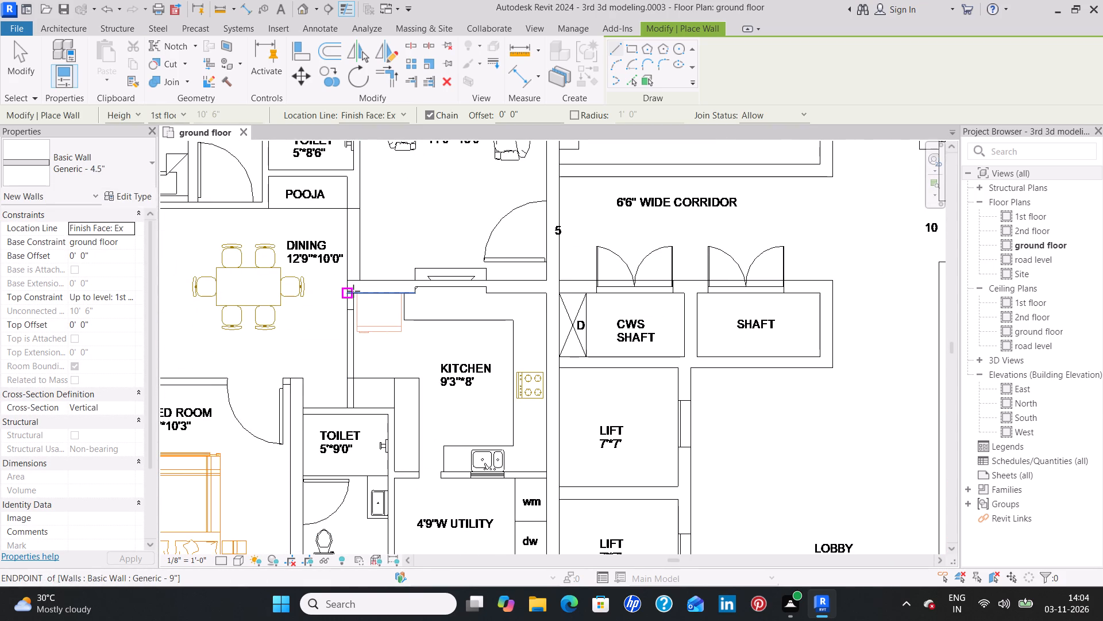
scroll(354, 294, up, 4)
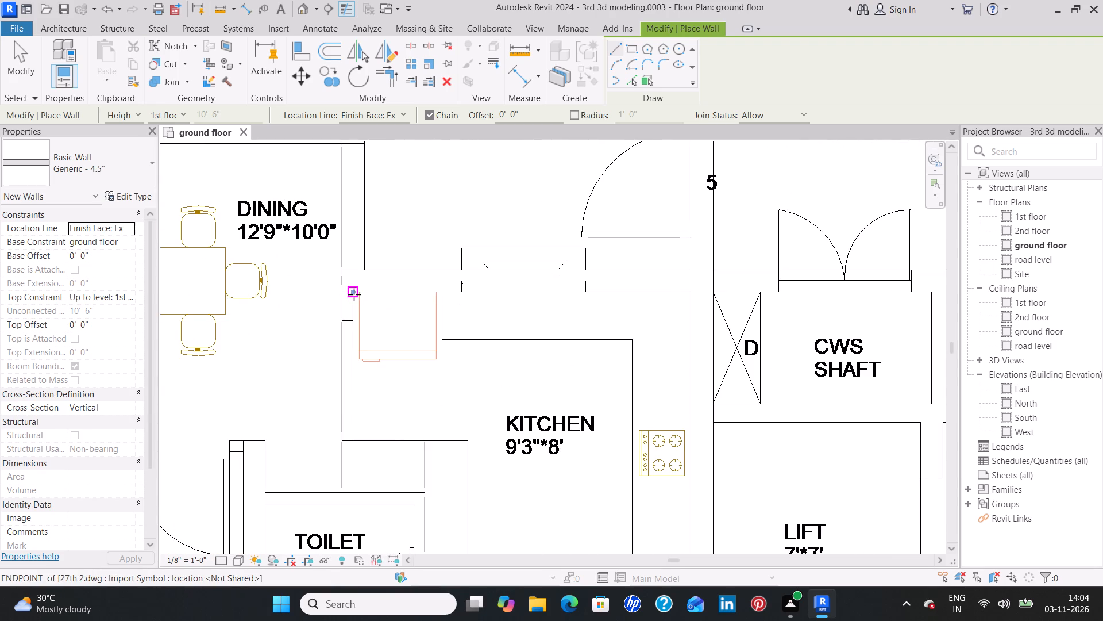
click(354, 294)
click(353, 491)
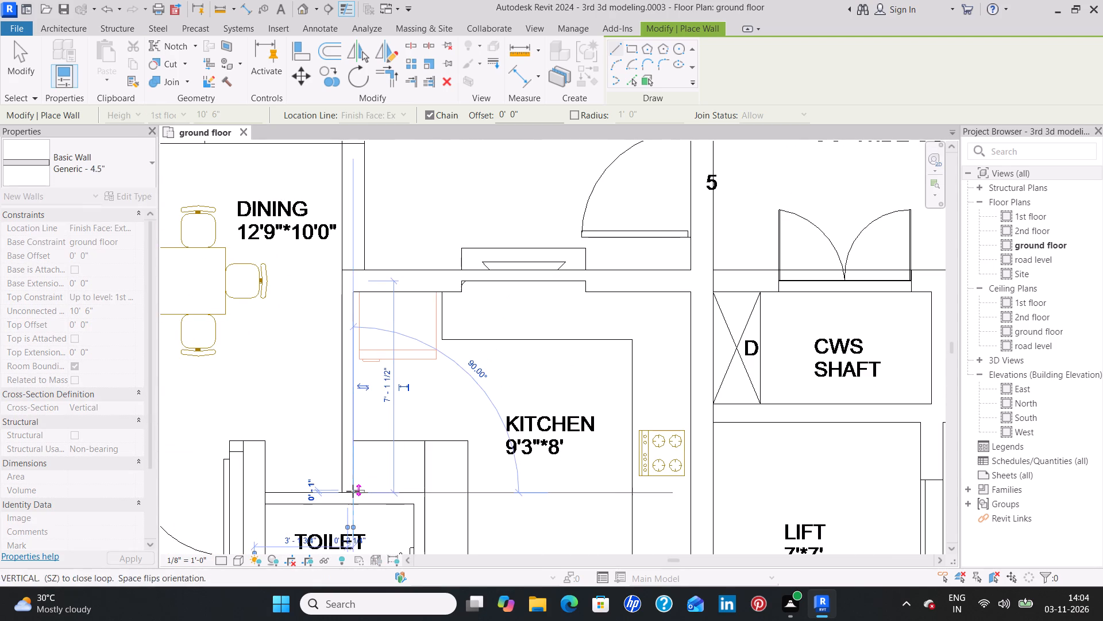
key(Escape)
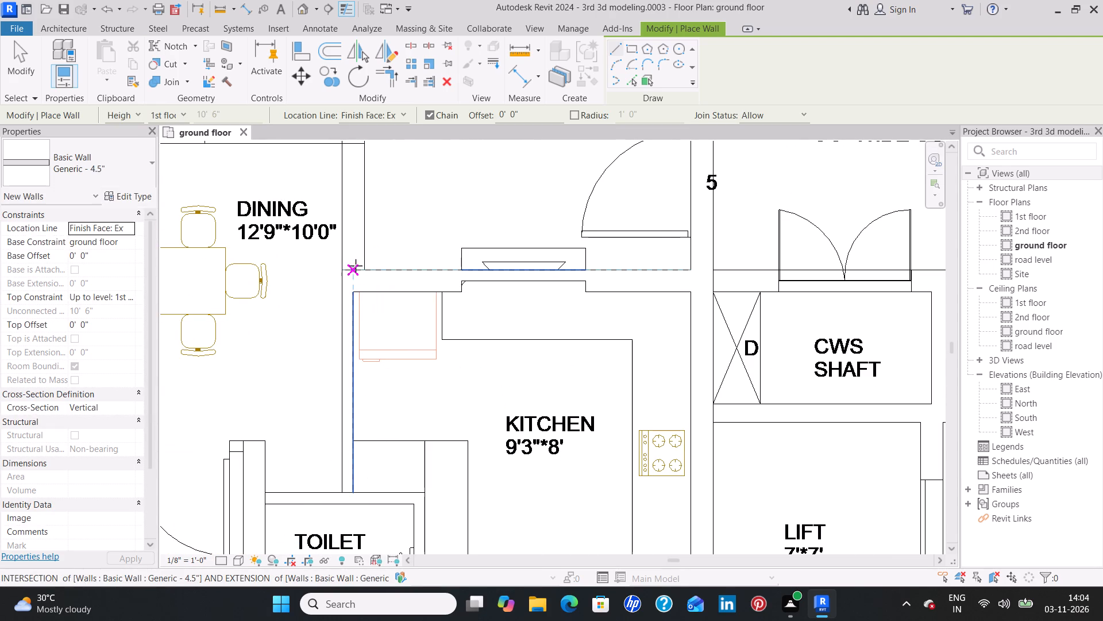
Draw chained Generic - 4.5" walls around the 5'*9'0" toilet, along its dining side and down its kitchen and utility side to the outer wall.
scroll(344, 277, down, 3)
scroll(348, 359, down, 1)
middle_drag(322, 411, 318, 313)
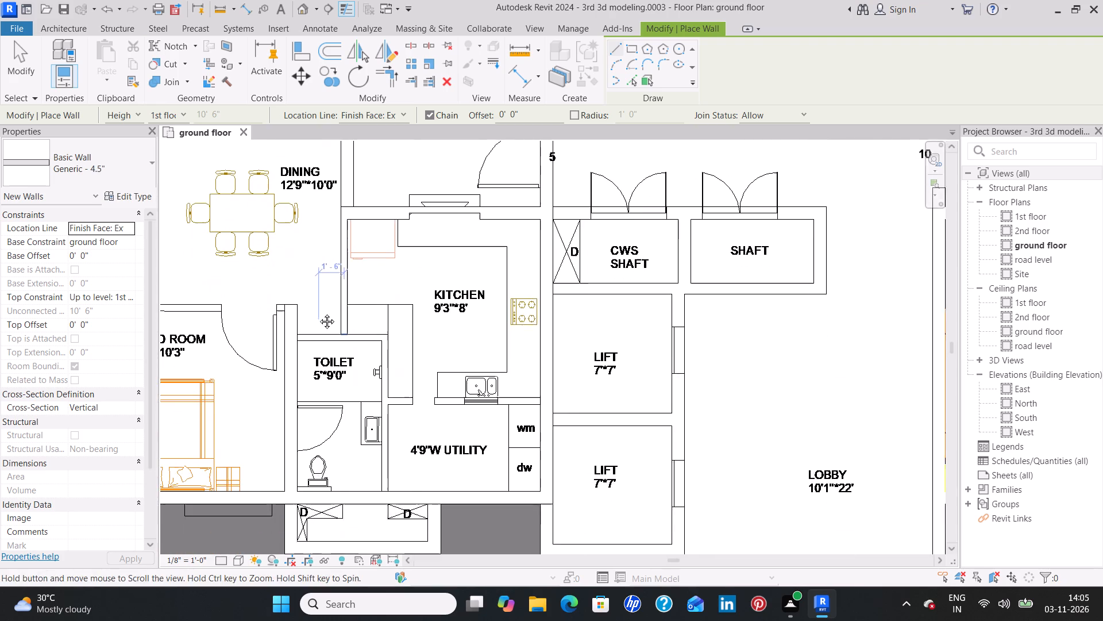
middle_drag(318, 313, 318, 308)
scroll(307, 306, up, 3)
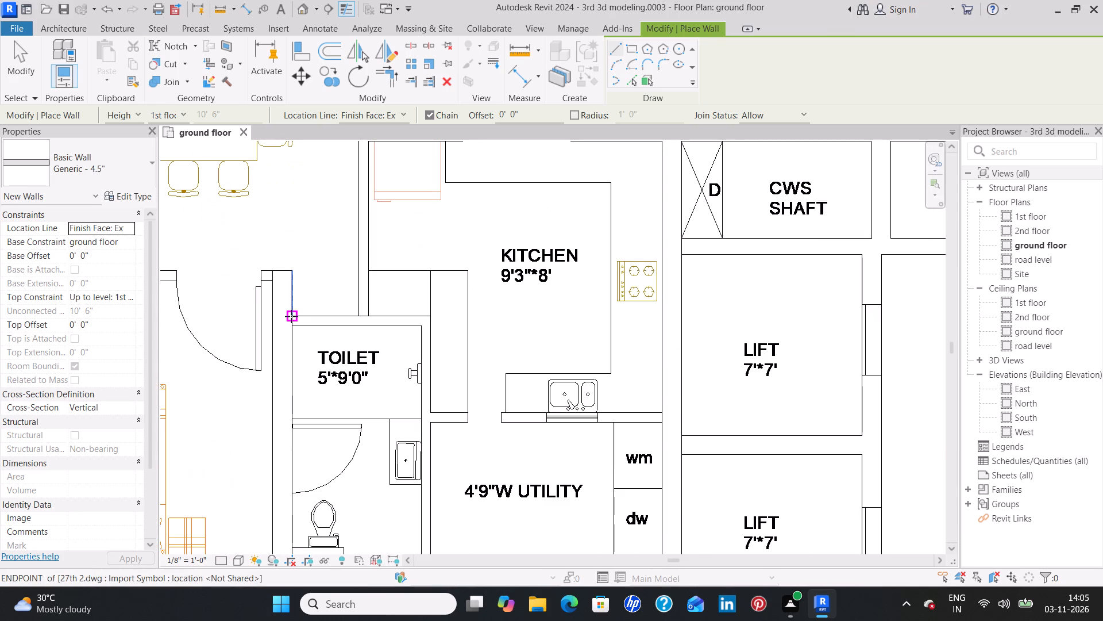
click(292, 315)
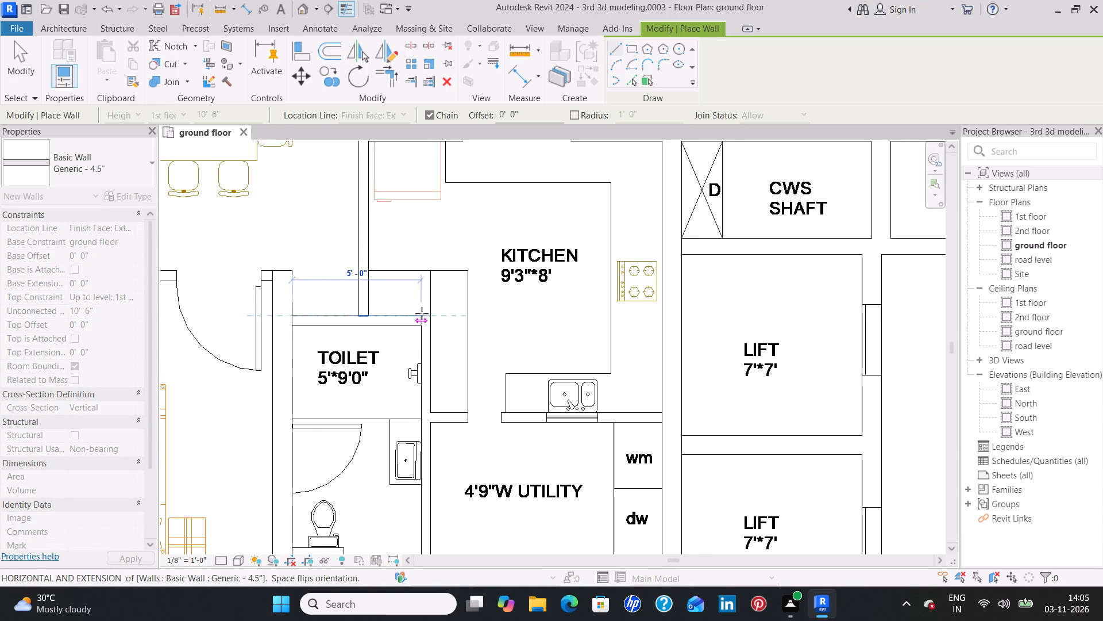
click(429, 313)
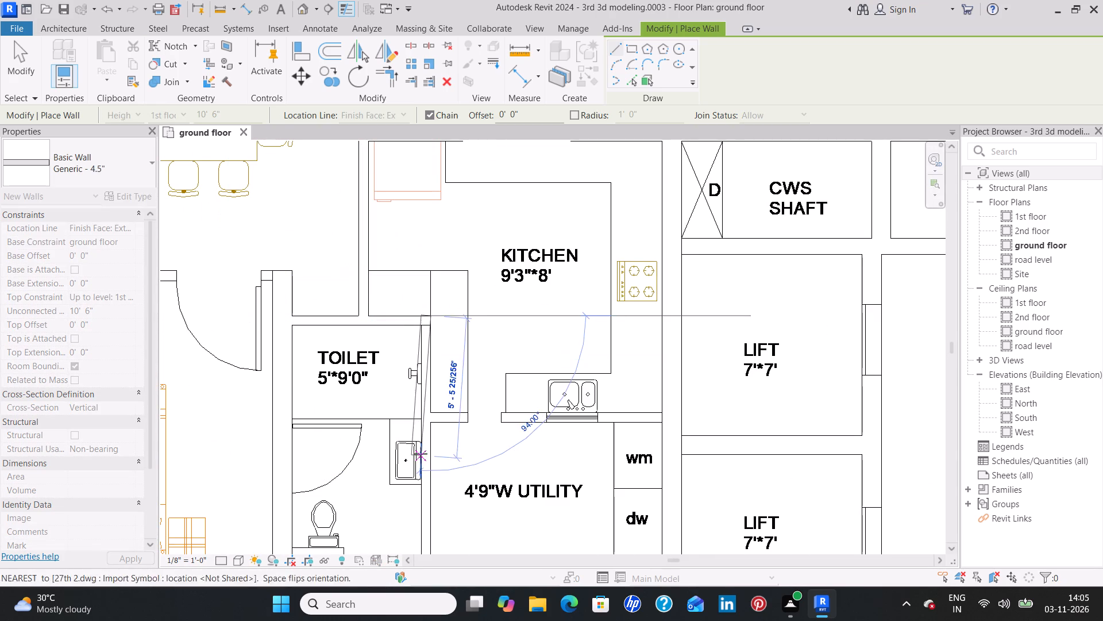
middle_drag(420, 454, 420, 228)
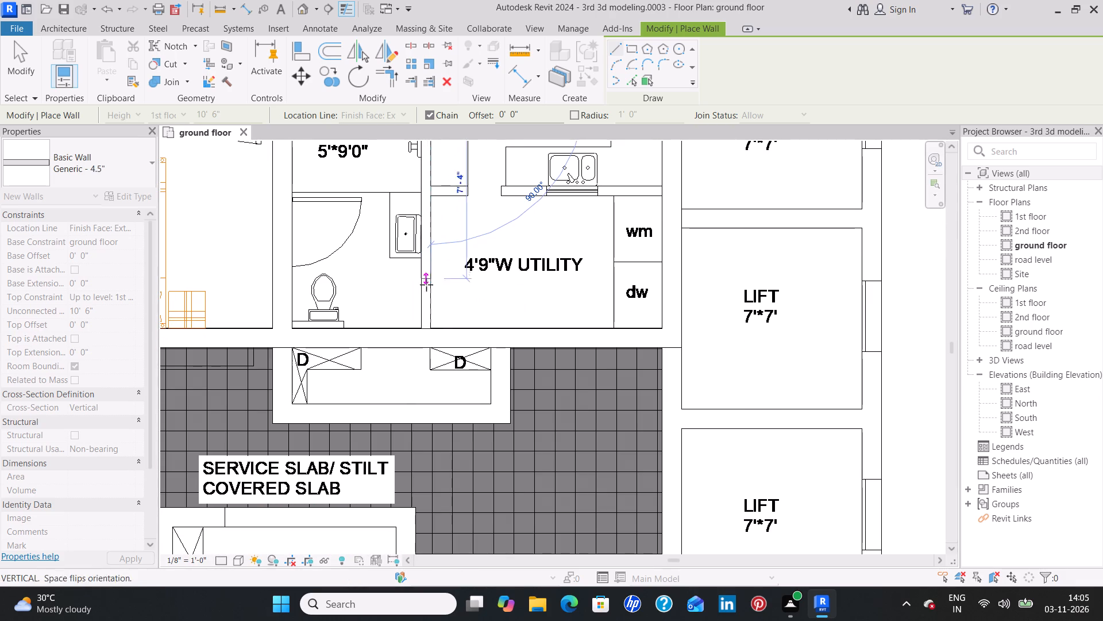
click(433, 328)
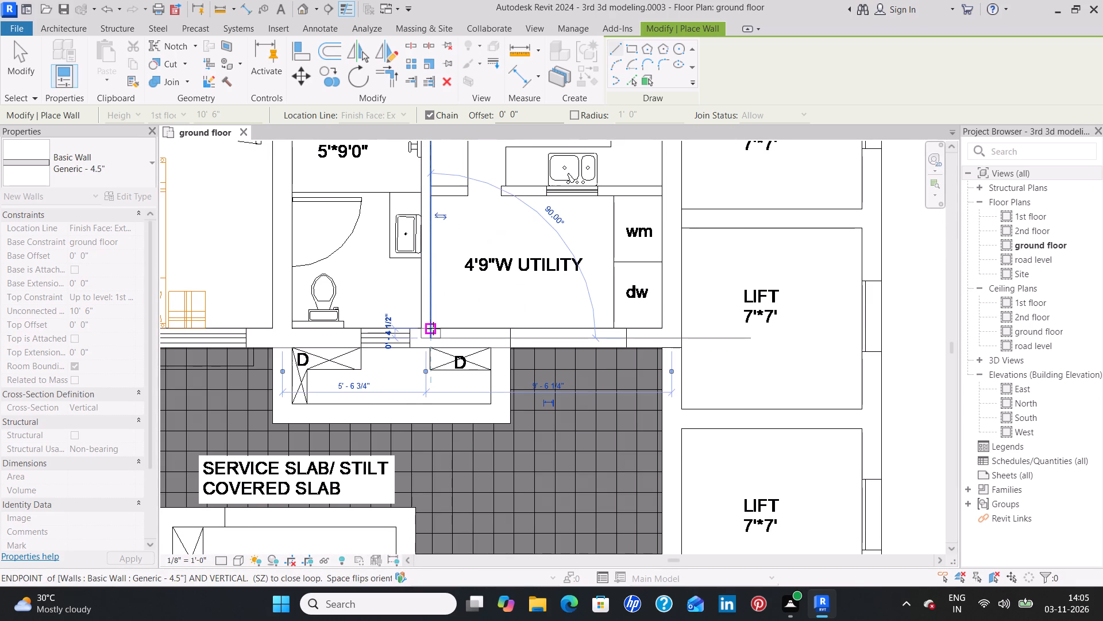
key(Escape)
Draw a horizontal Generic - 4.5" wall about 9' long between the kitchen and utility, from the toilet wall to the lift-side outer wall.
middle_drag(455, 219, 429, 321)
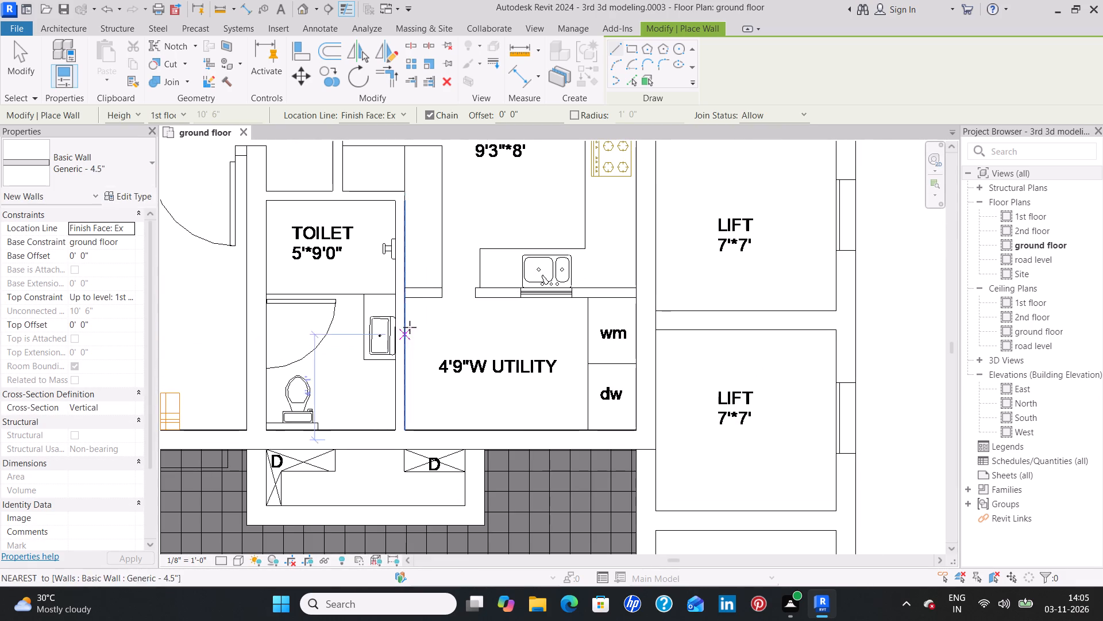
click(405, 287)
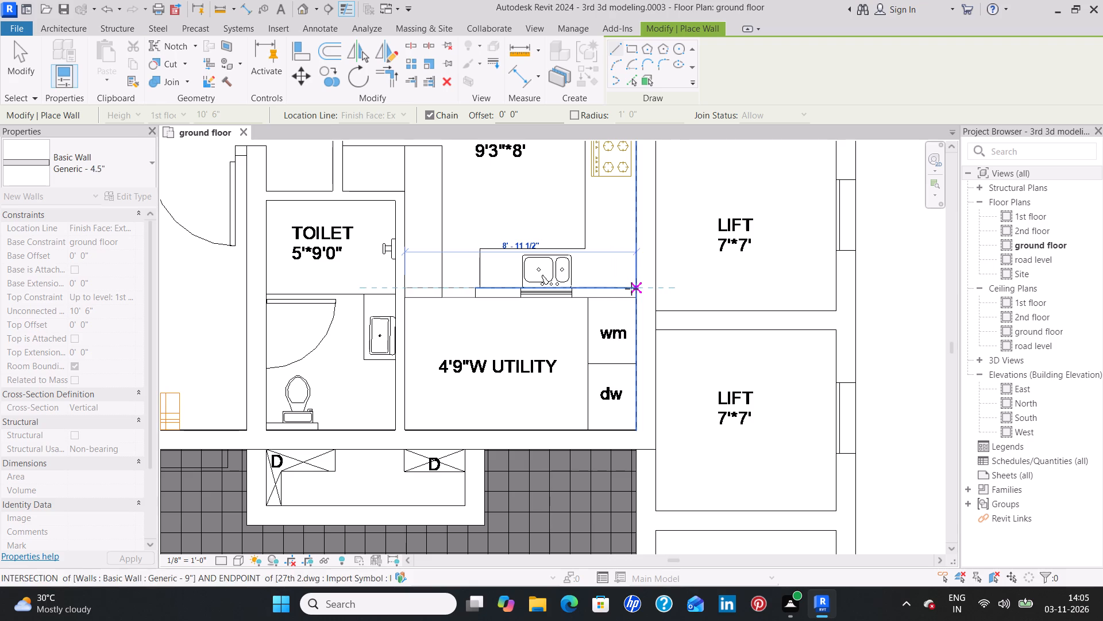
click(631, 289)
key(Escape)
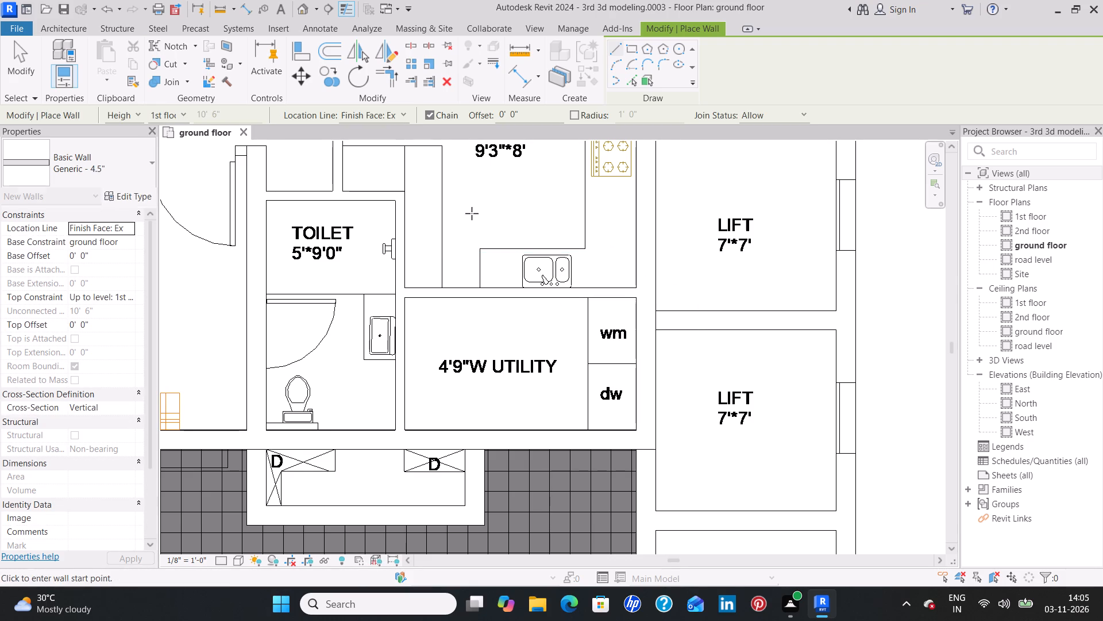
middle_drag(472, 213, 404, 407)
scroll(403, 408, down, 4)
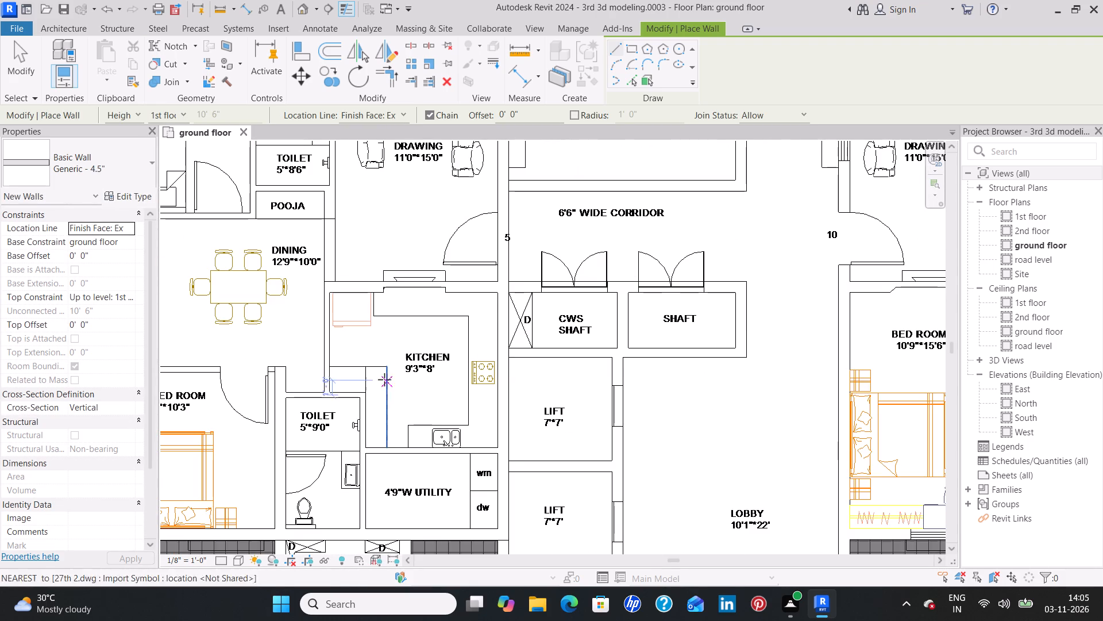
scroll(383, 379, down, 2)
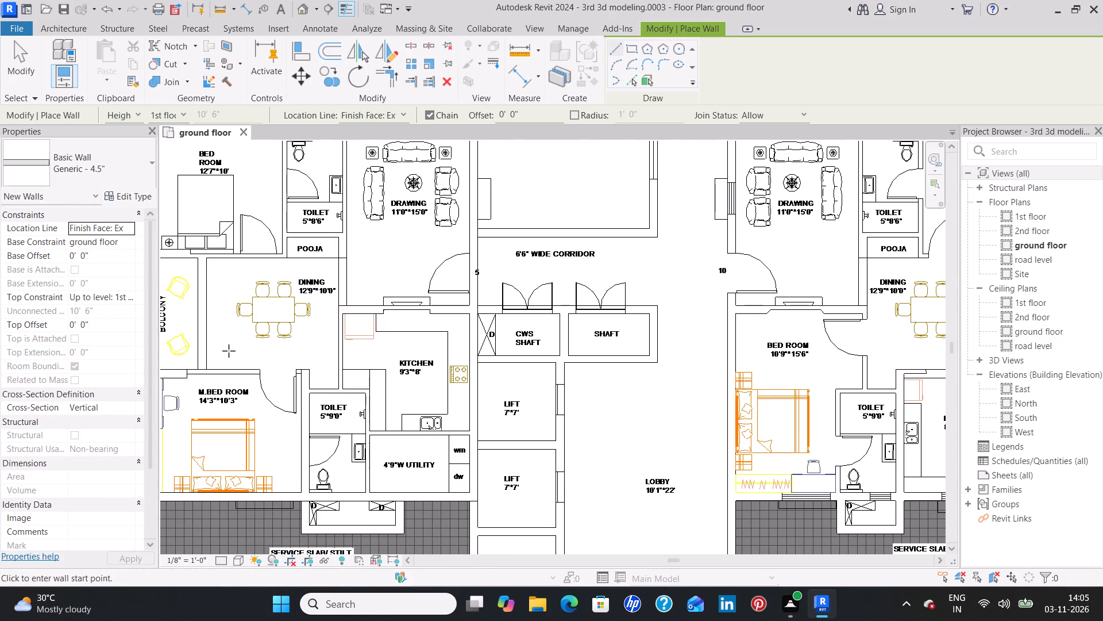
Draw a horizontal Generic - 4.5" wall about 10'3" long between dining and M.Bed Room, from the 9" wall end to the bedroom's toilet-side wall.
scroll(229, 351, down, 2)
scroll(173, 377, up, 7)
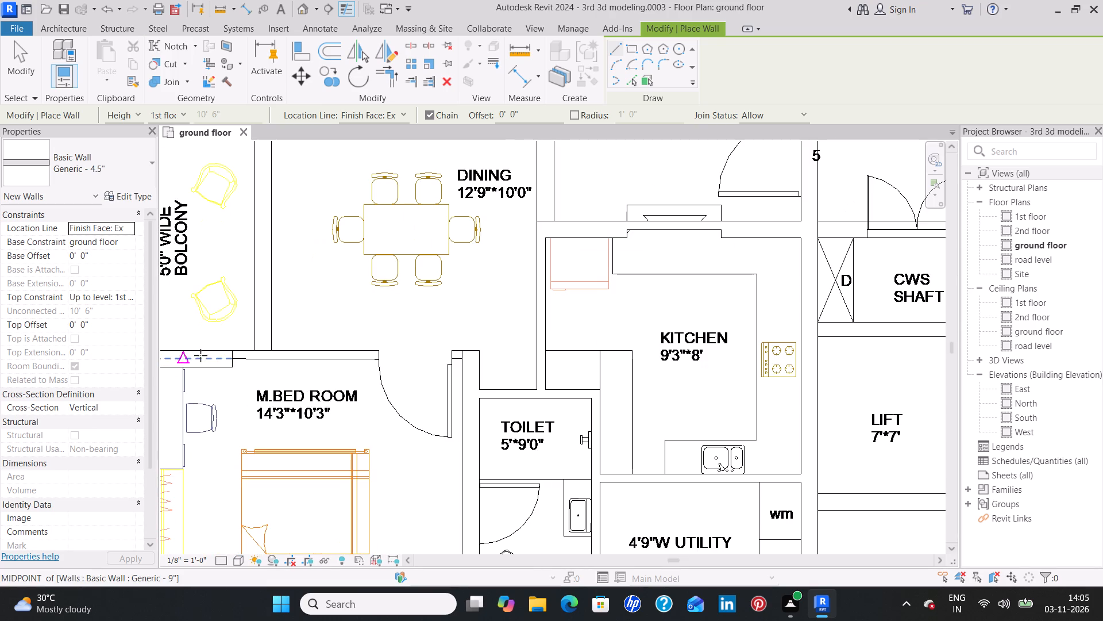
click(233, 350)
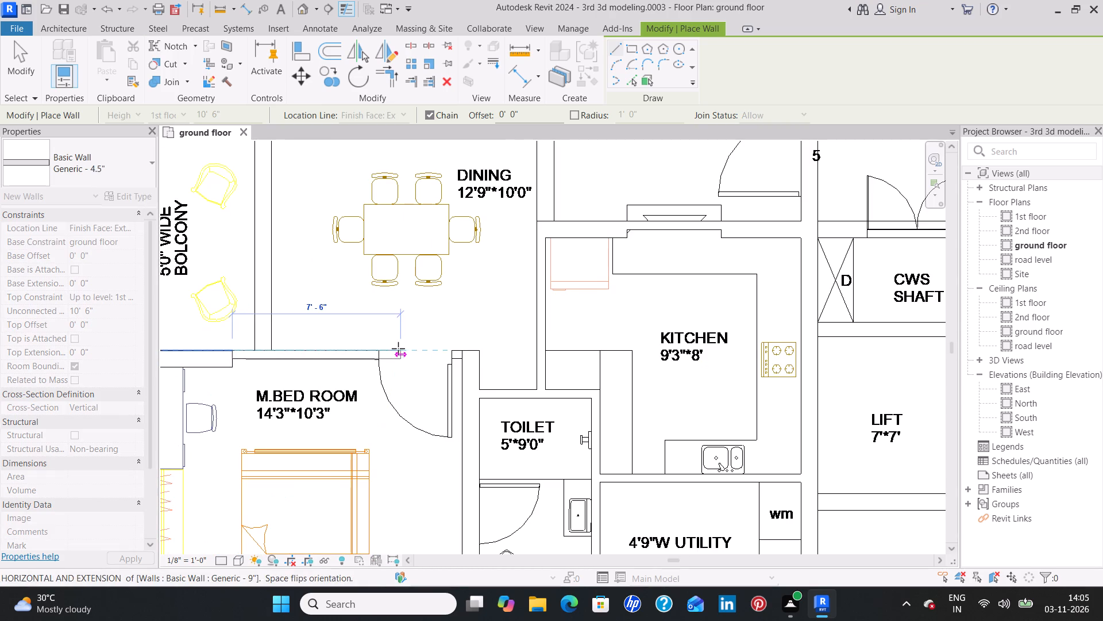
click(464, 348)
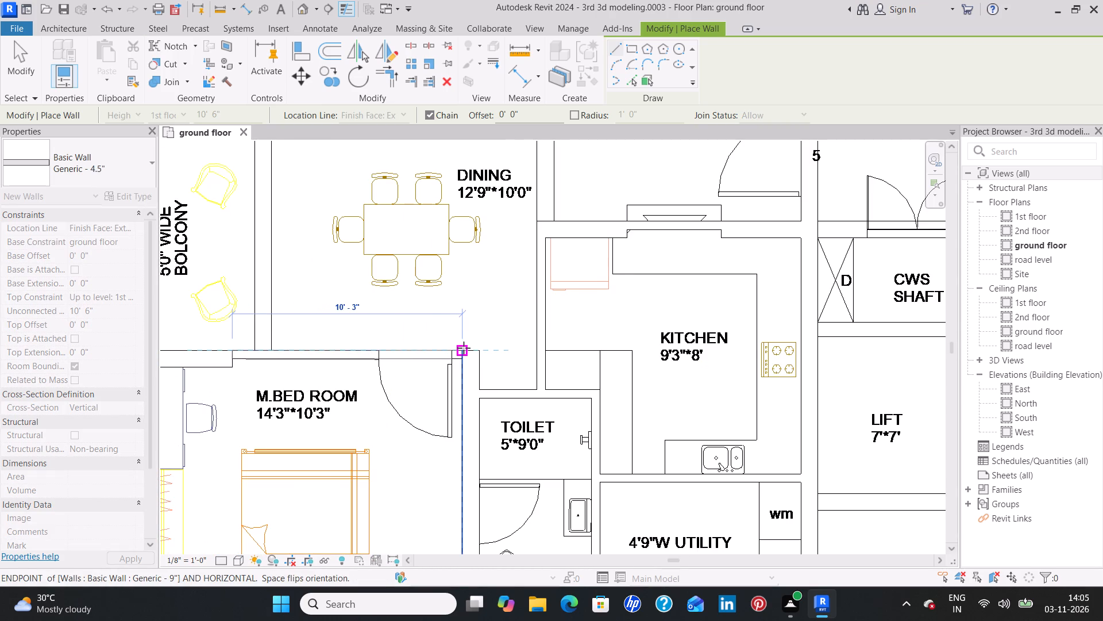
key(Escape)
Examine apartment 5's traced walls and apartment 10's layout to find which walls are still missing.
scroll(471, 315, down, 5)
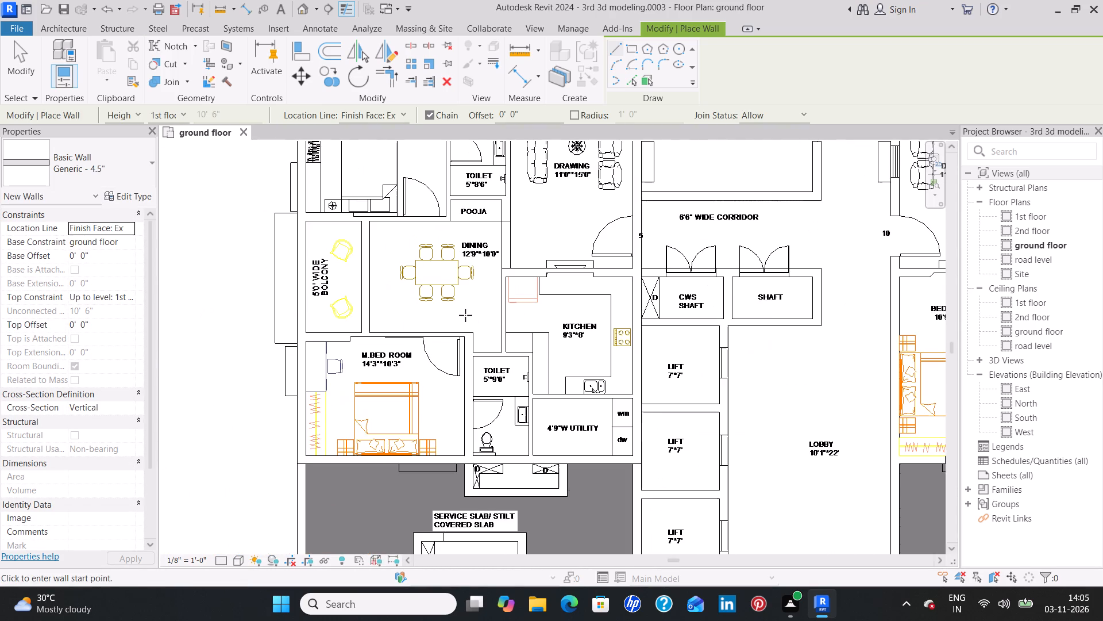
middle_drag(466, 295, 380, 388)
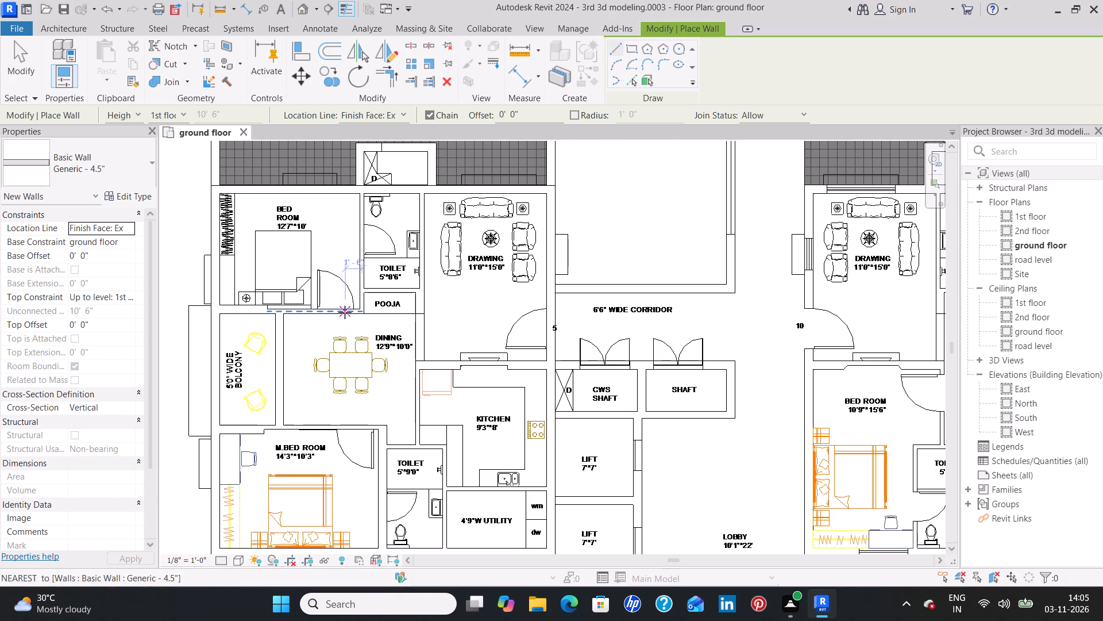
key(Escape)
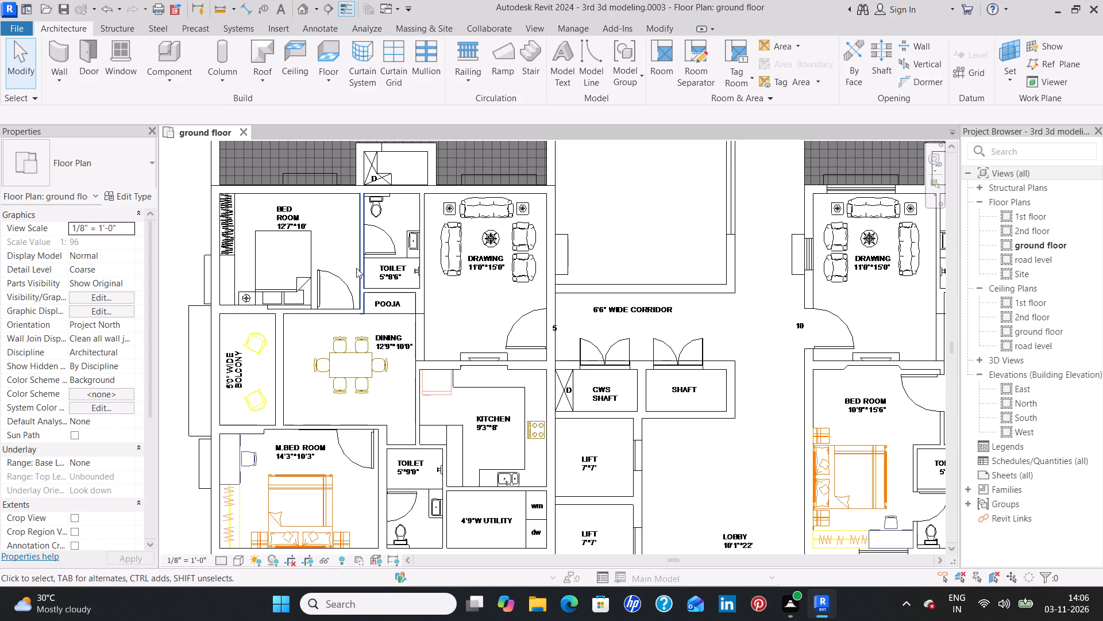
scroll(367, 398, down, 1)
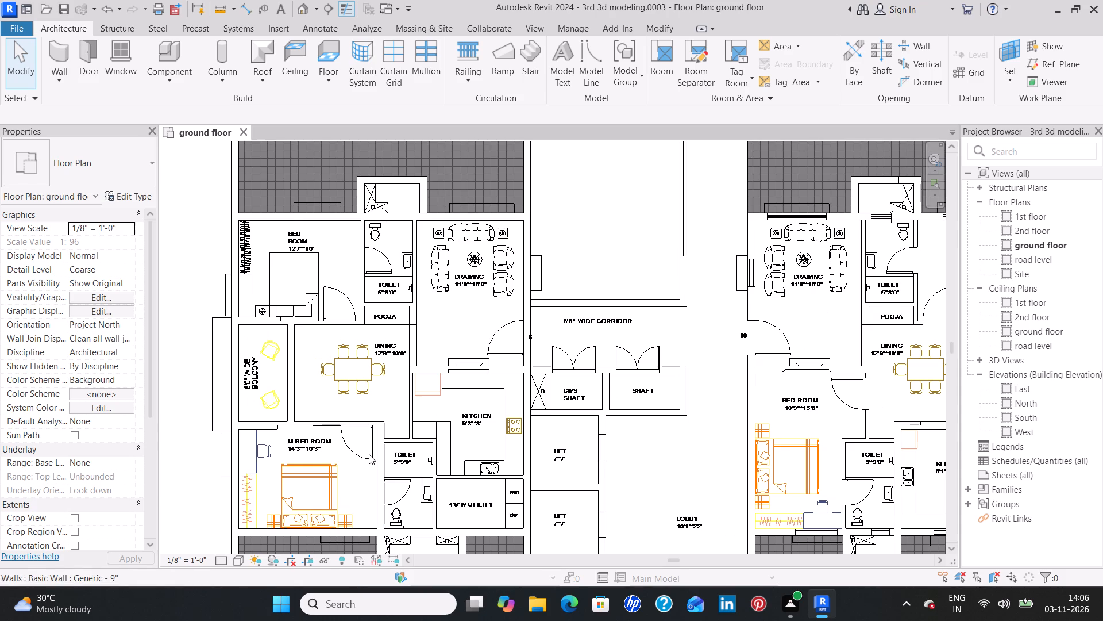
middle_drag(369, 454, 345, 315)
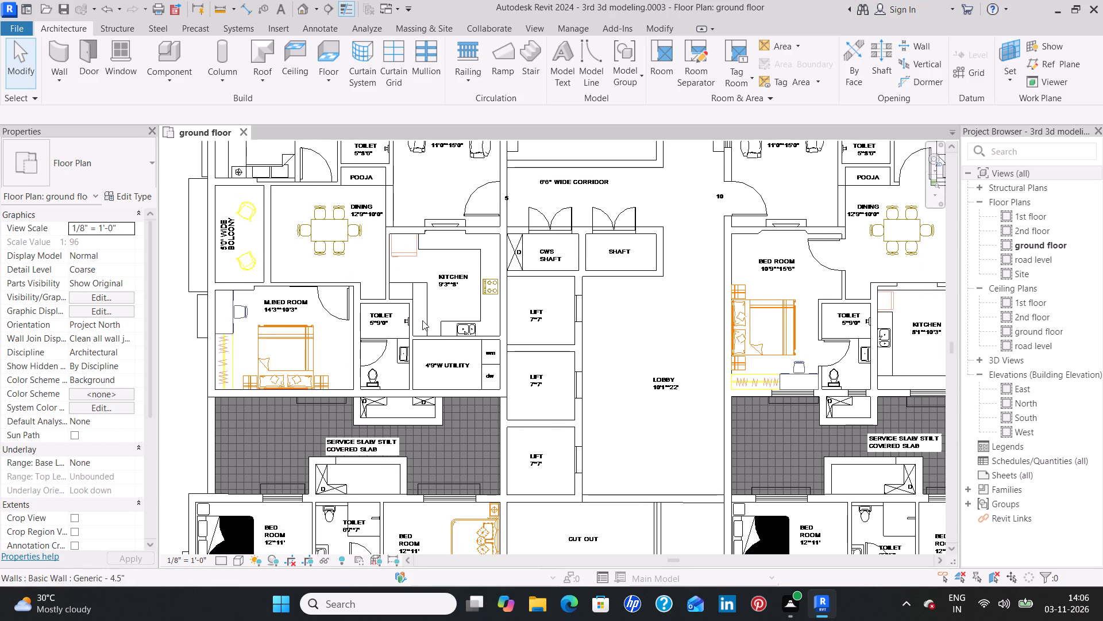
middle_drag(520, 301, 210, 456)
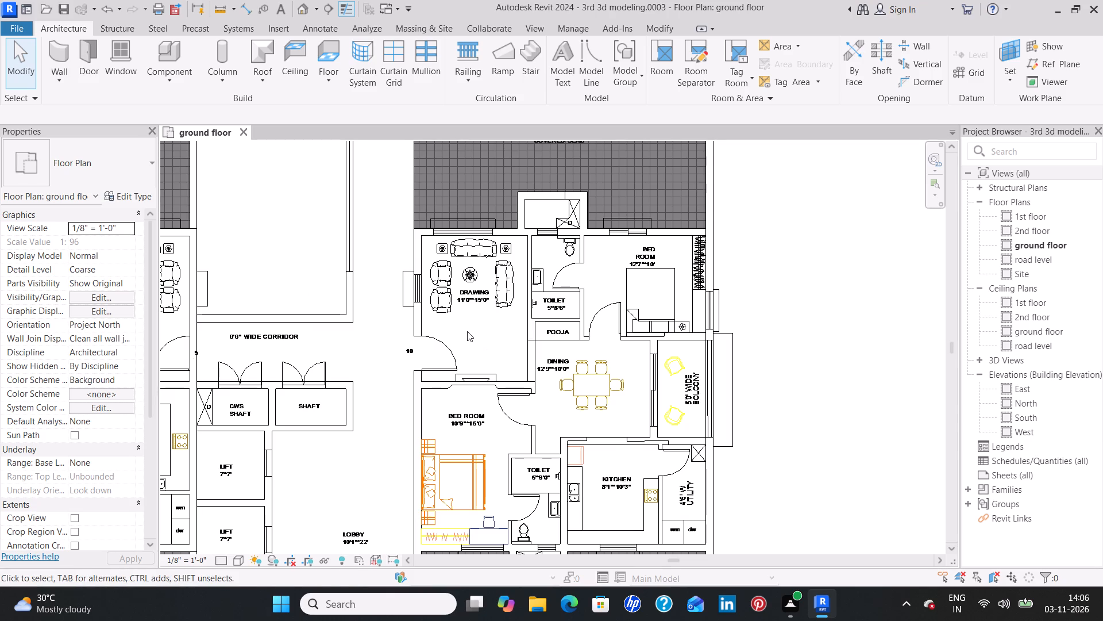
middle_drag(466, 331, 293, 300)
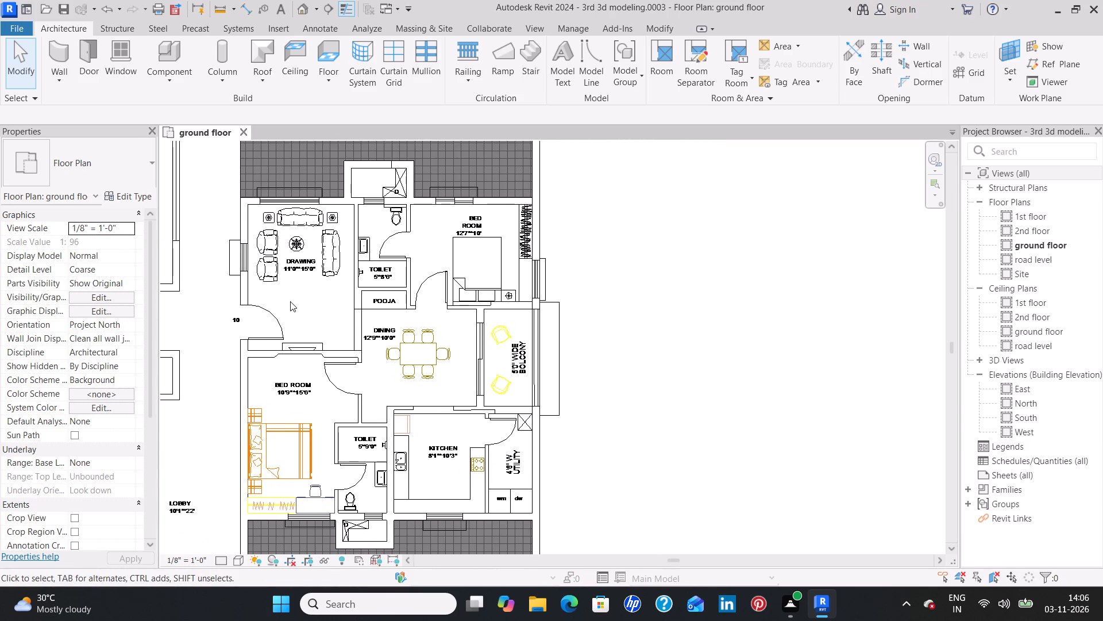
middle_drag(290, 301, 718, 405)
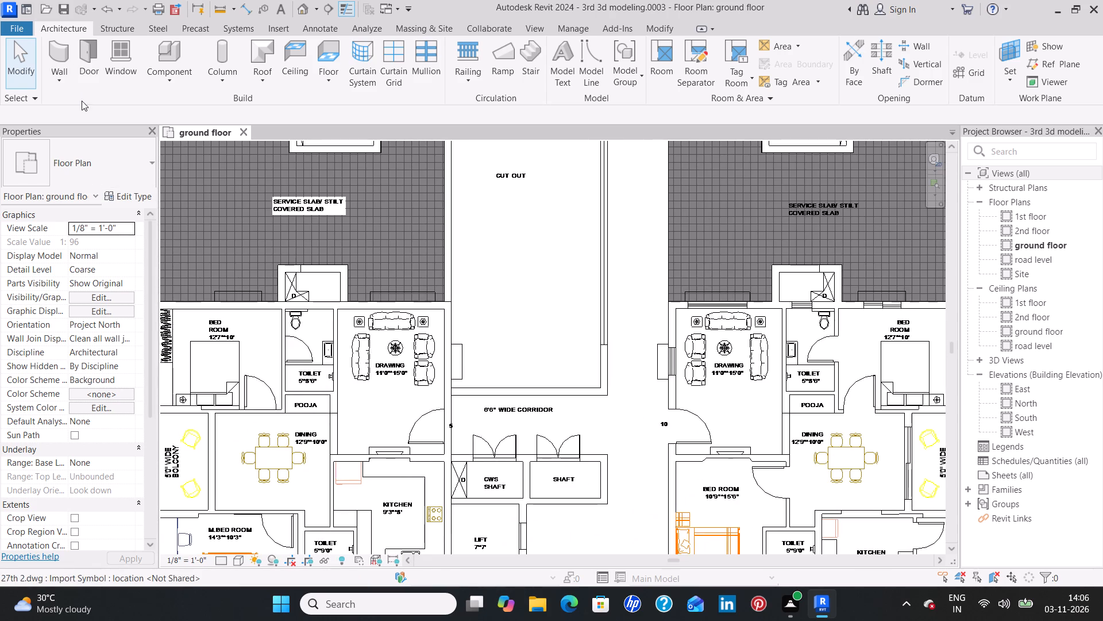
Draw chained Generic - 9" walls about 4' deep around the three outer sides of the duct outside the 5'*8'6" toilet of apartment 5.
click(56, 52)
click(106, 155)
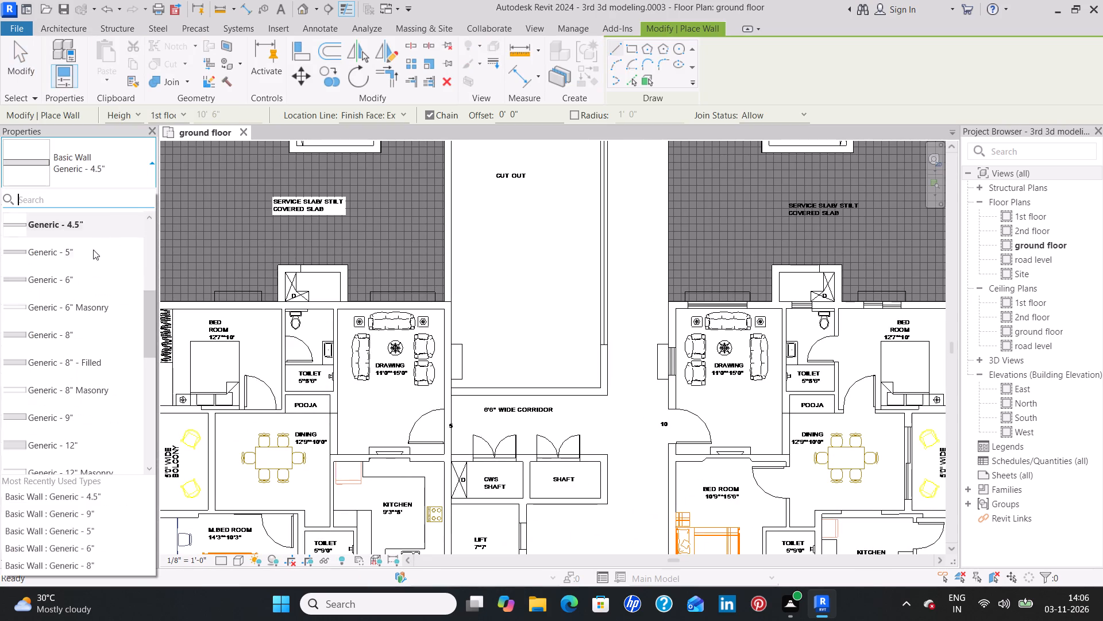
click(71, 414)
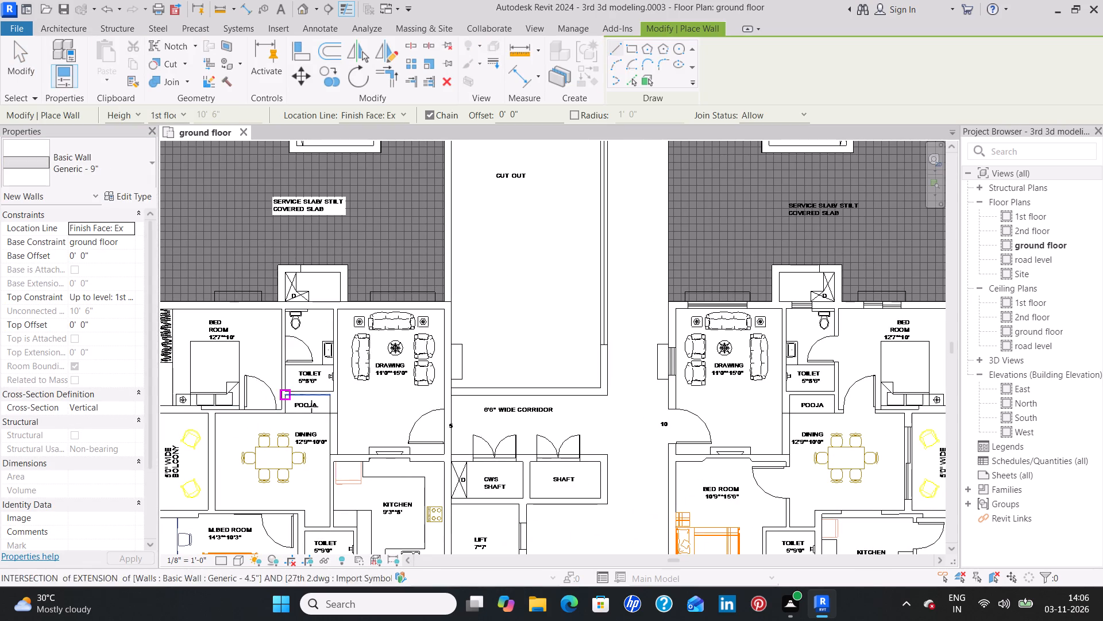
scroll(277, 311, up, 4)
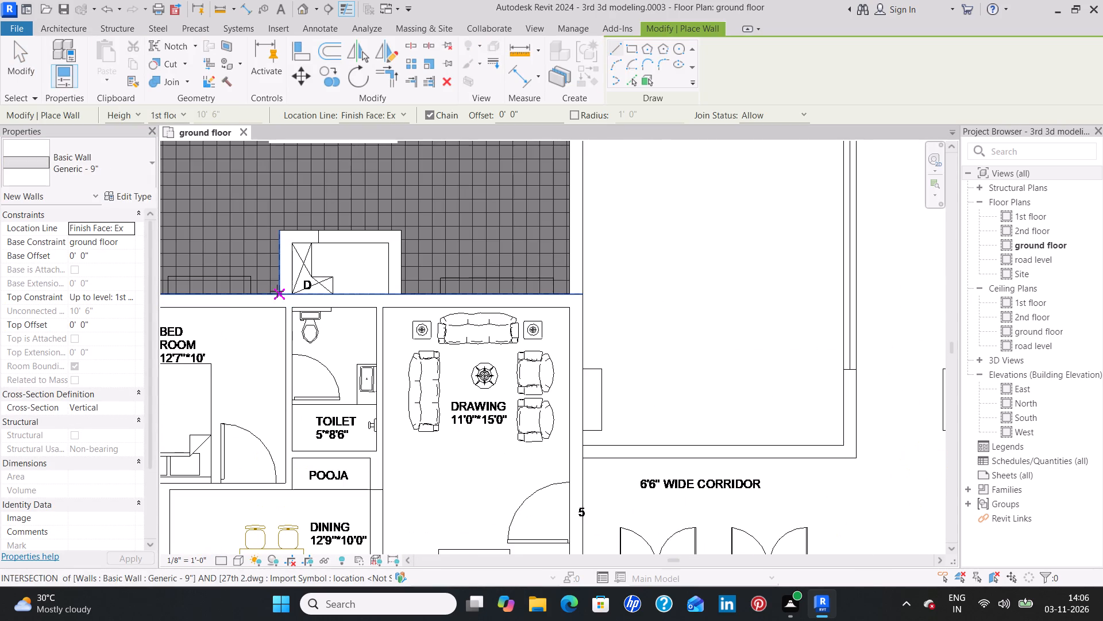
click(277, 291)
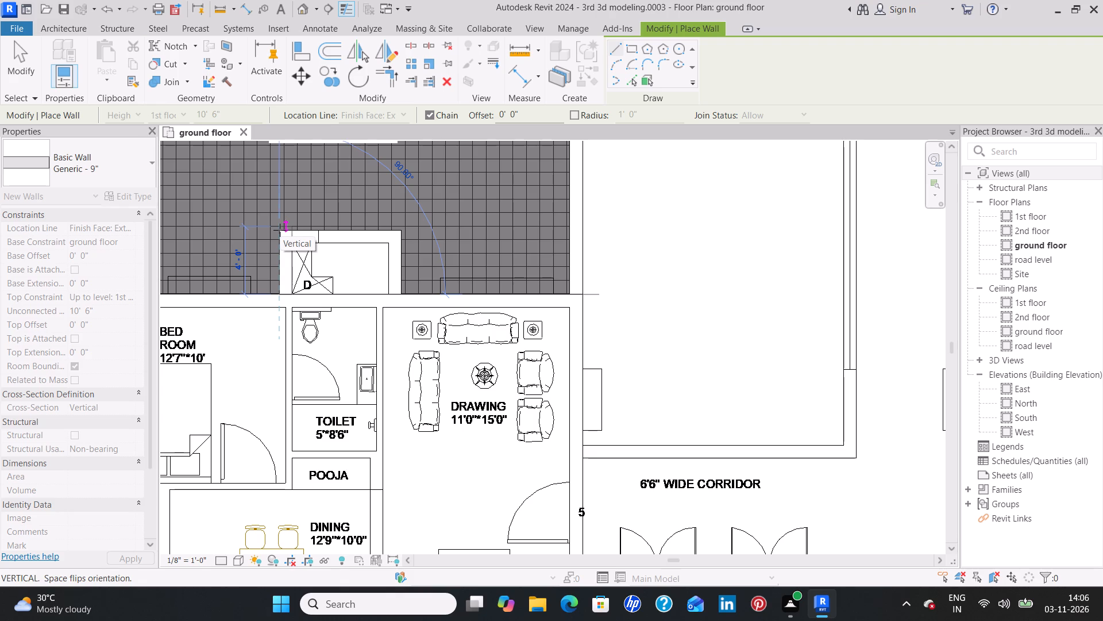
scroll(280, 230, up, 4)
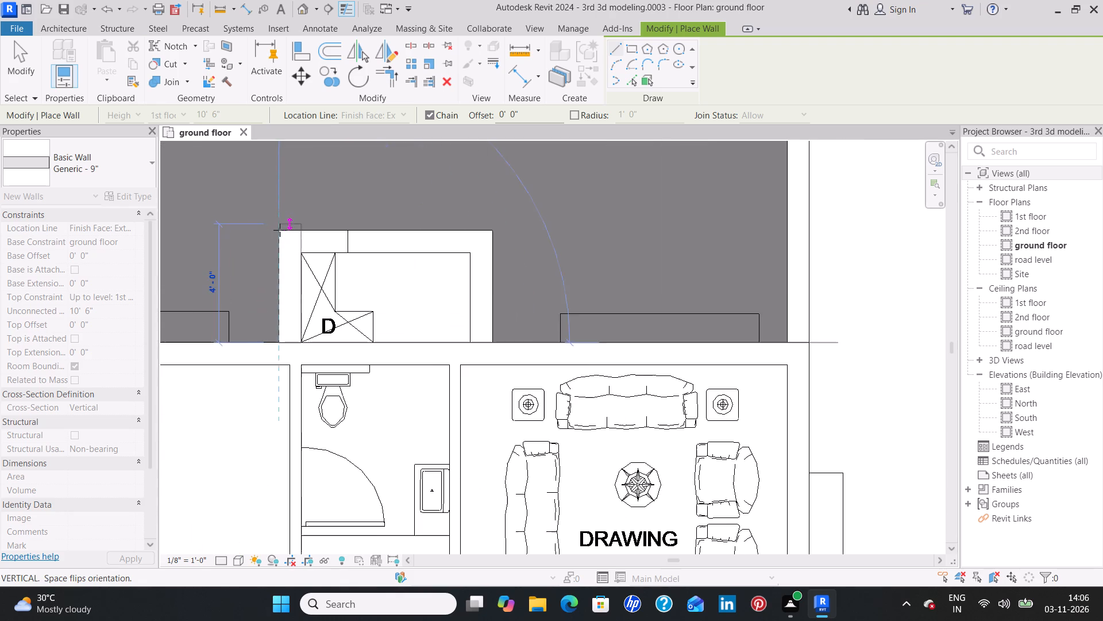
click(280, 231)
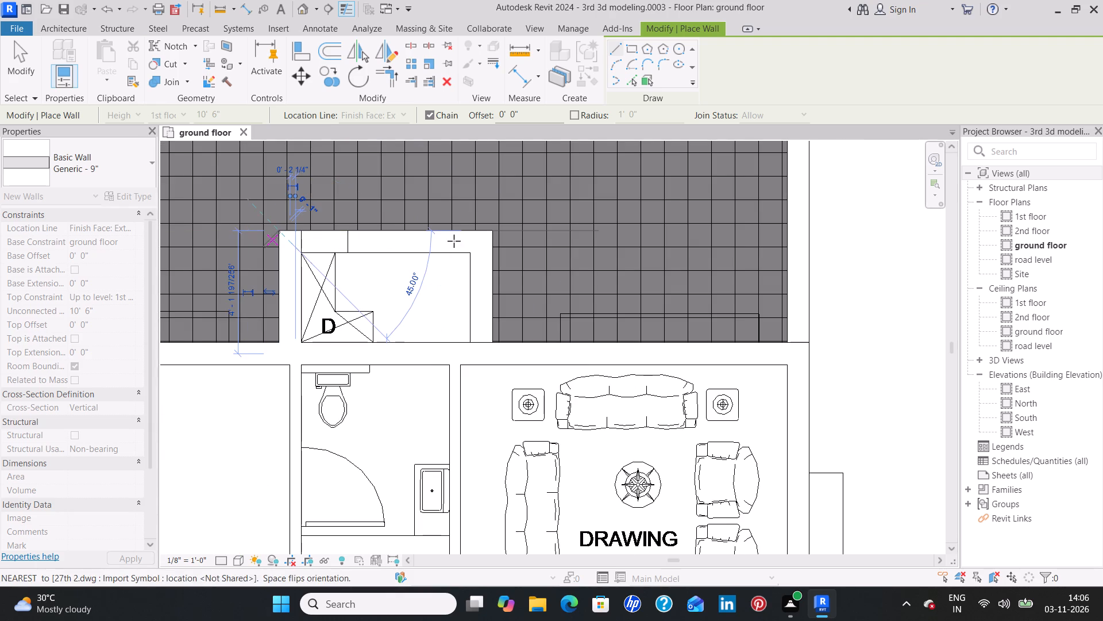
click(494, 234)
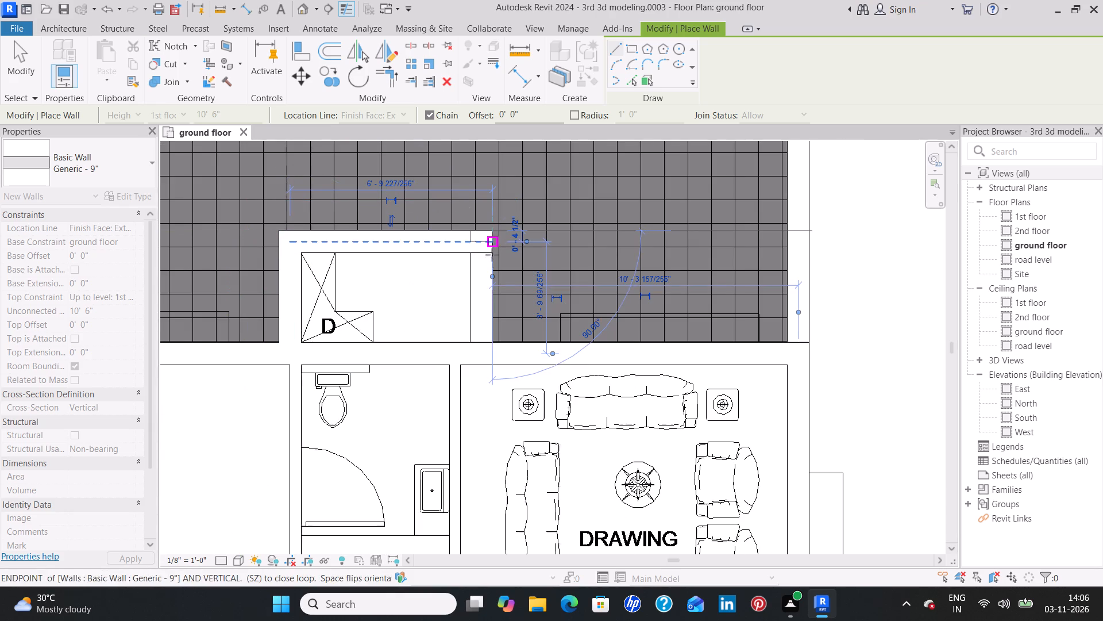
click(494, 339)
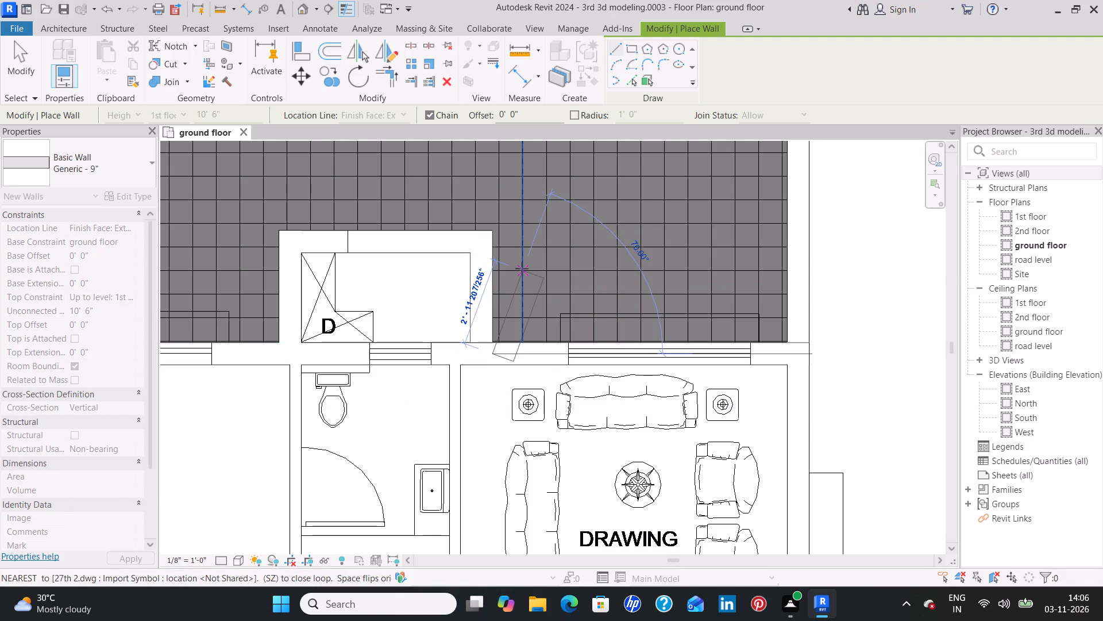
key(Escape)
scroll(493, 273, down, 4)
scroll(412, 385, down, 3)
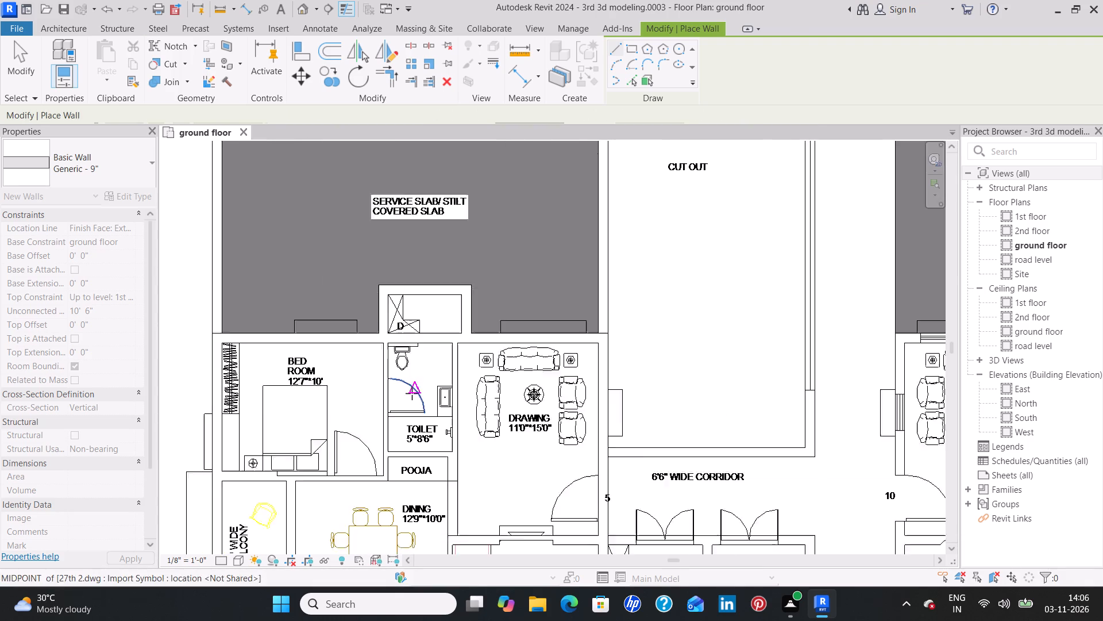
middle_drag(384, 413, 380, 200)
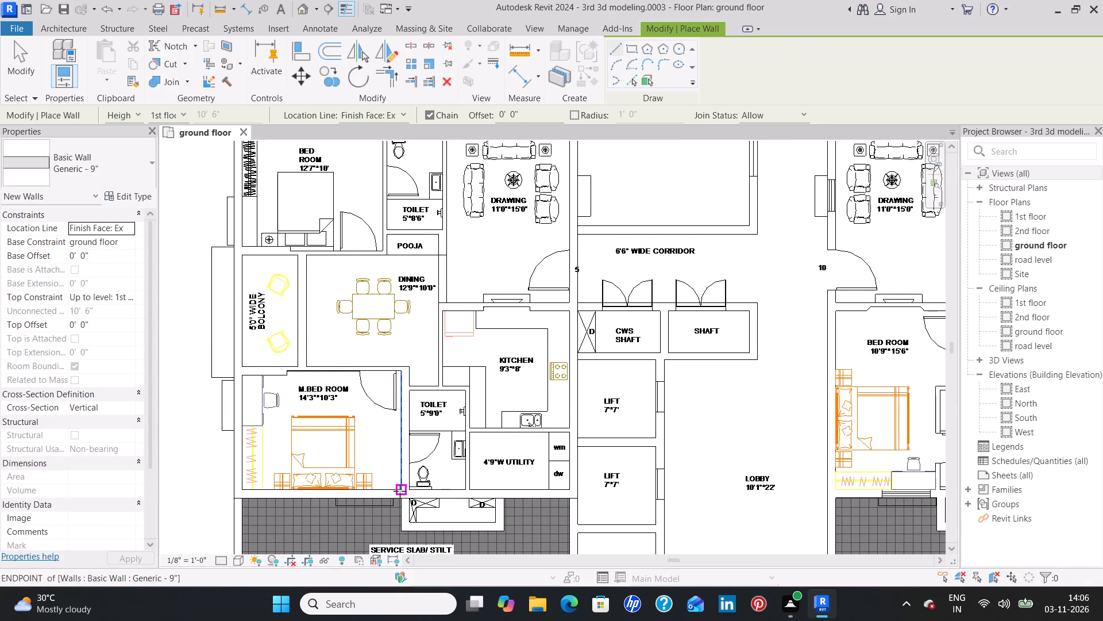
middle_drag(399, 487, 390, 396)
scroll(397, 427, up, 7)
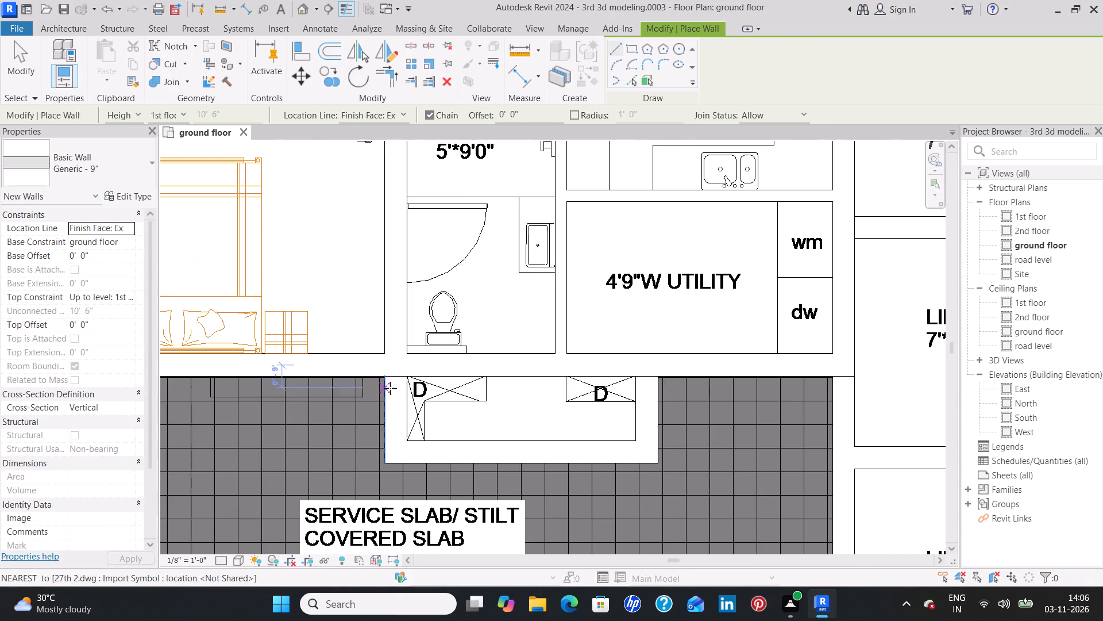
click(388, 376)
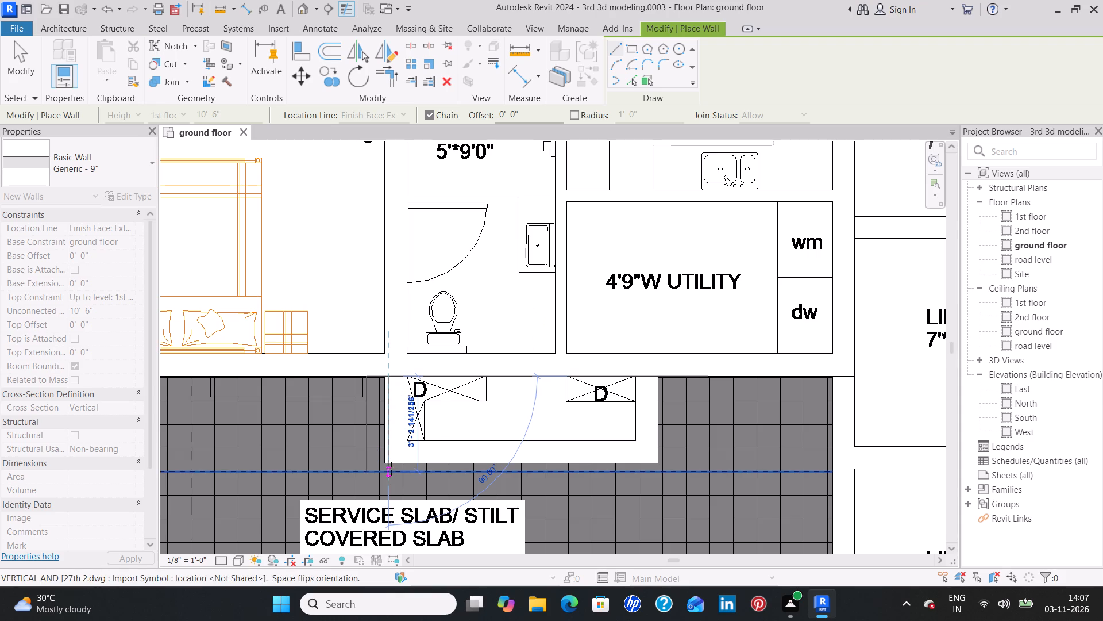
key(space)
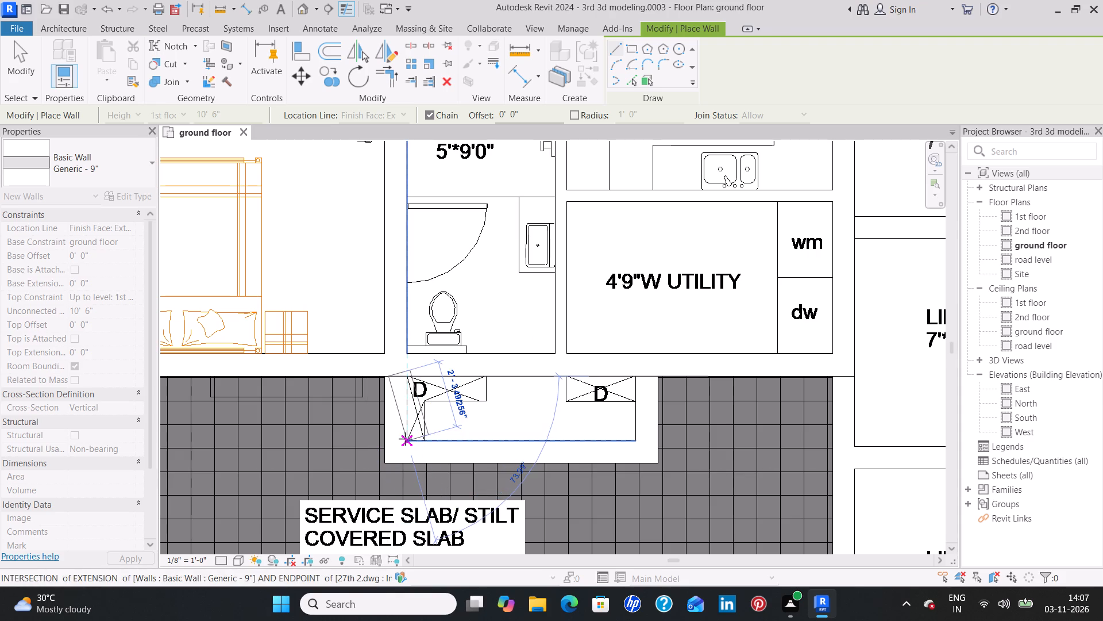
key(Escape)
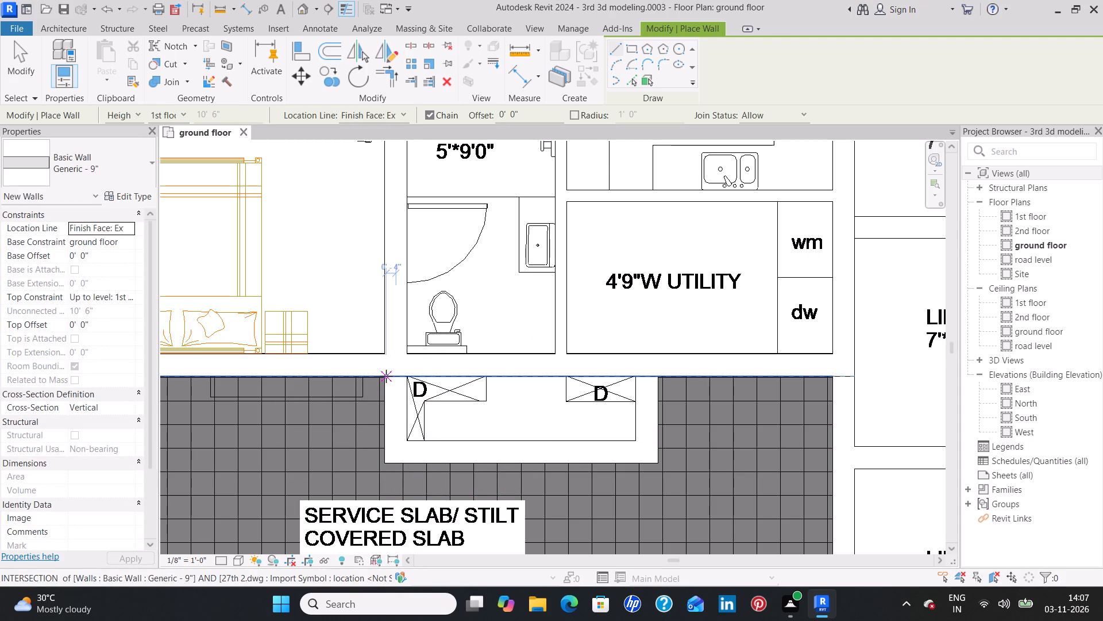
Draw chained Generic - 9" walls about 9'3" wide and 2'11" deep around the duct outside the 5'*9'0" toilet and utility, inside the CAD outline.
click(384, 375)
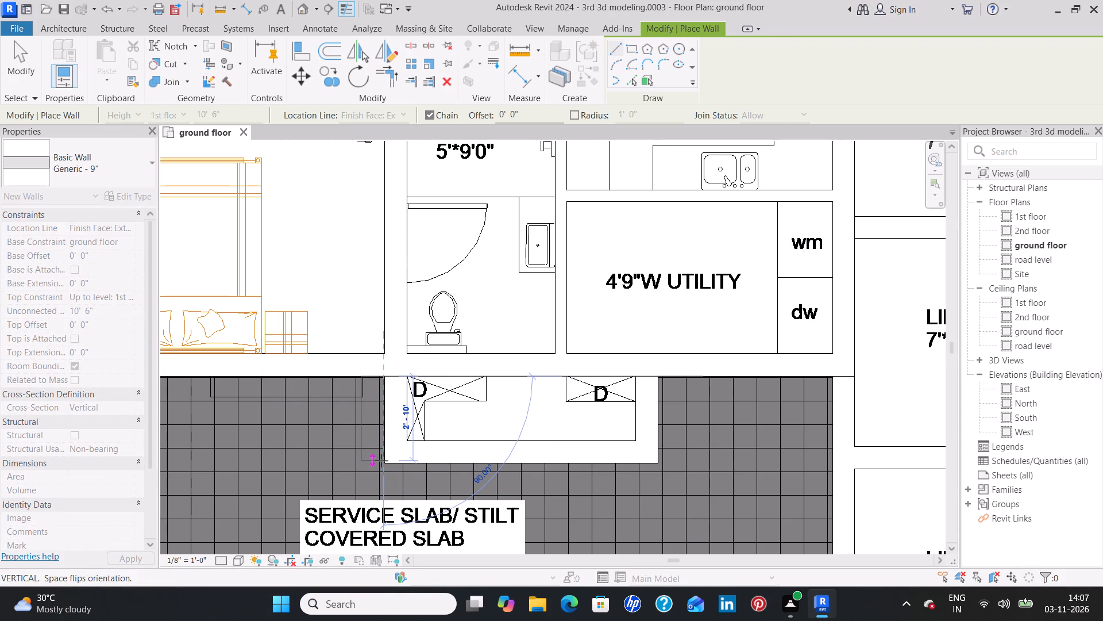
key(space)
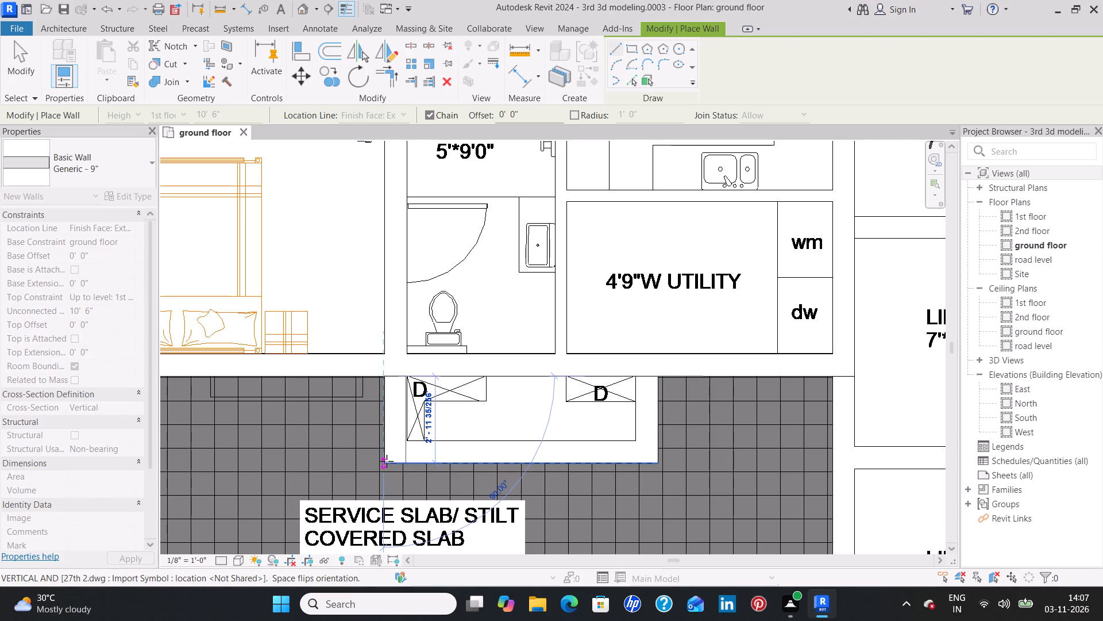
scroll(383, 461, up, 3)
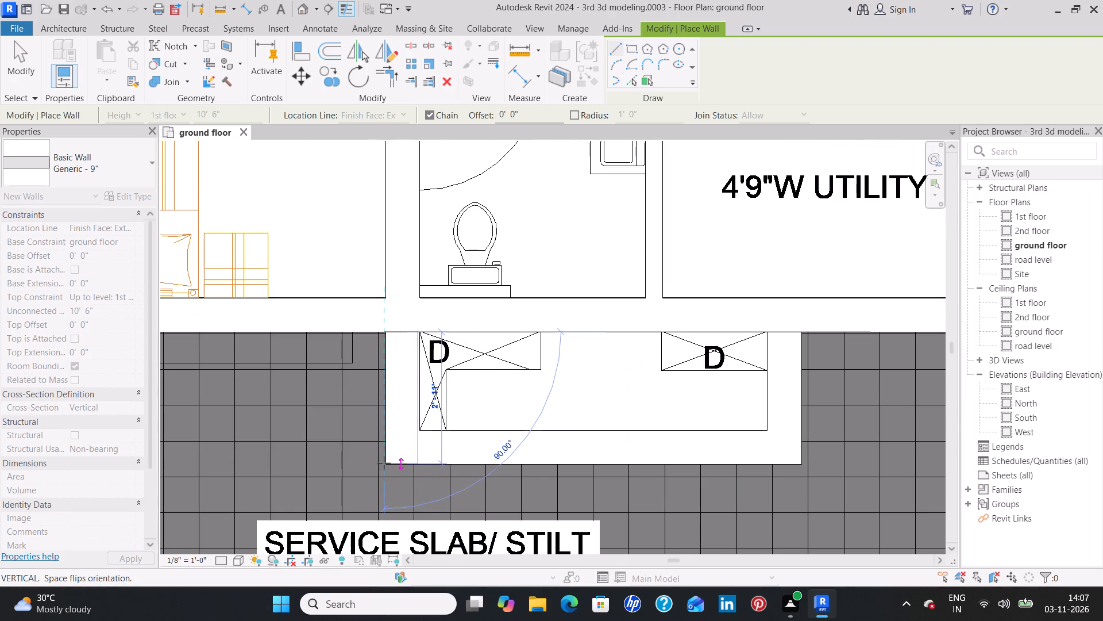
click(385, 462)
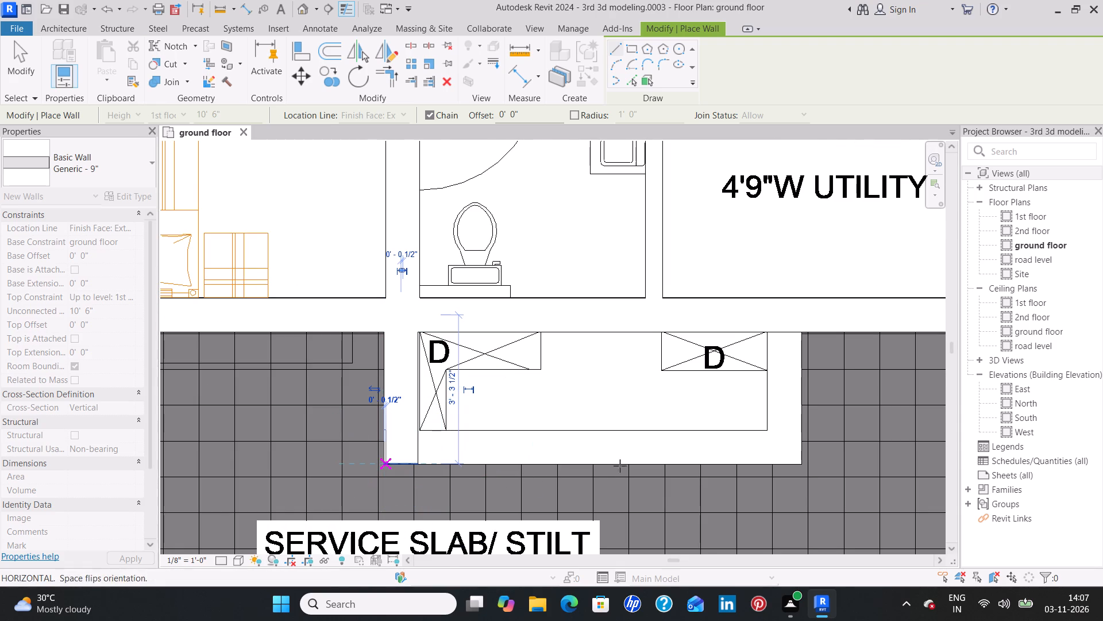
click(799, 463)
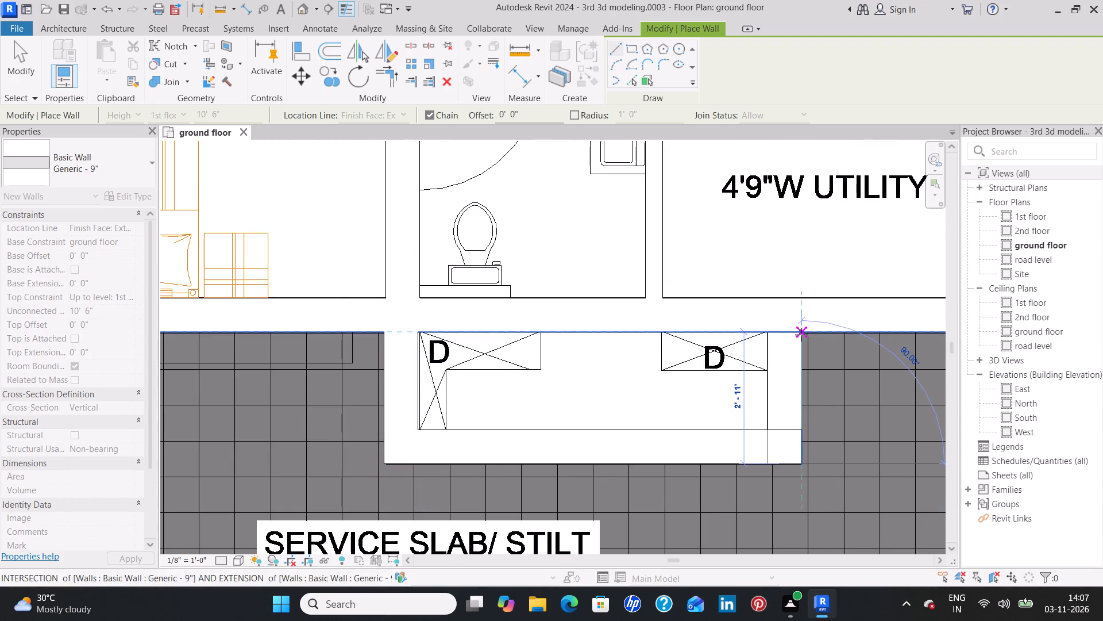
click(801, 332)
key(Escape)
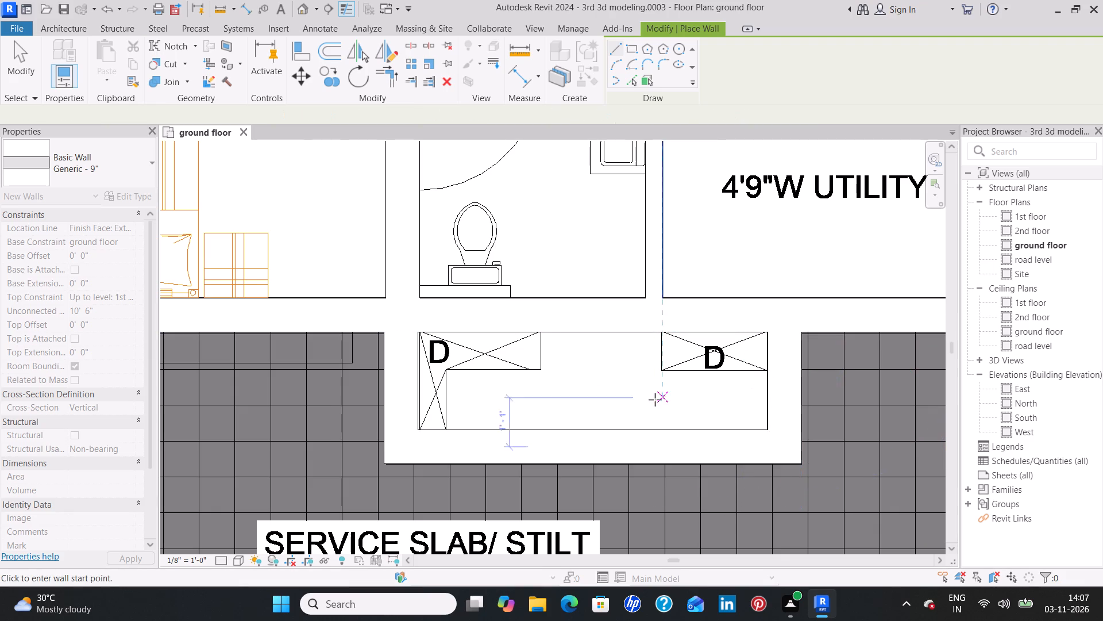
Draw a Generic - 9" outer wall about 30'10" long along apartment 10's service slab edge, from the drawing room corner to the 12'7"*10' bedroom corner.
scroll(612, 383, down, 6)
middle_drag(722, 313, 681, 335)
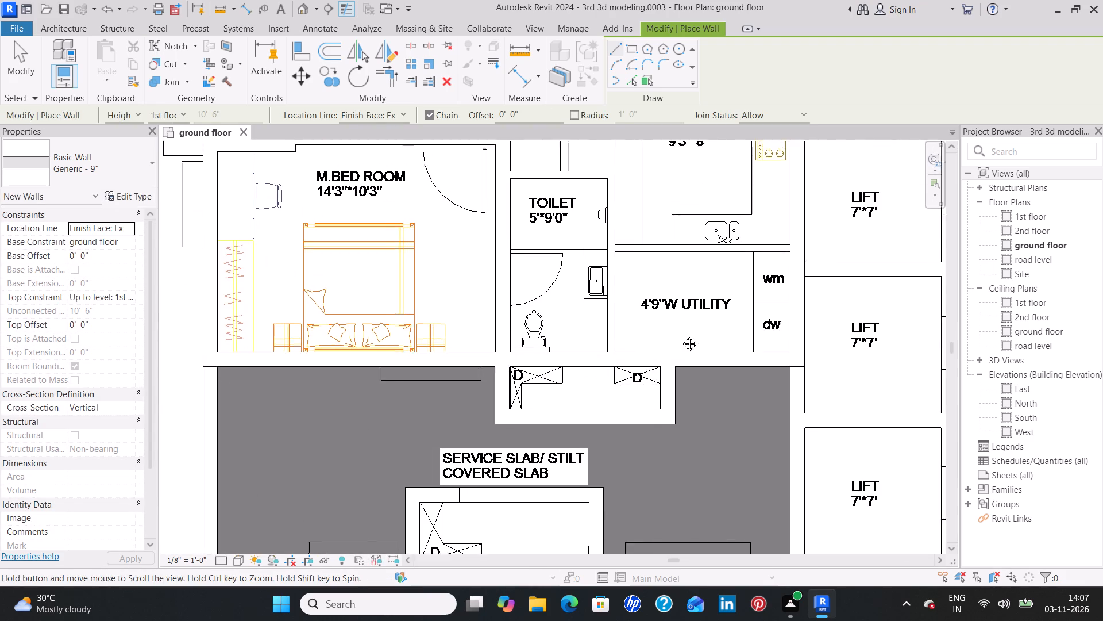
middle_drag(681, 335, 371, 468)
scroll(353, 466, down, 4)
middle_drag(645, 361, 615, 379)
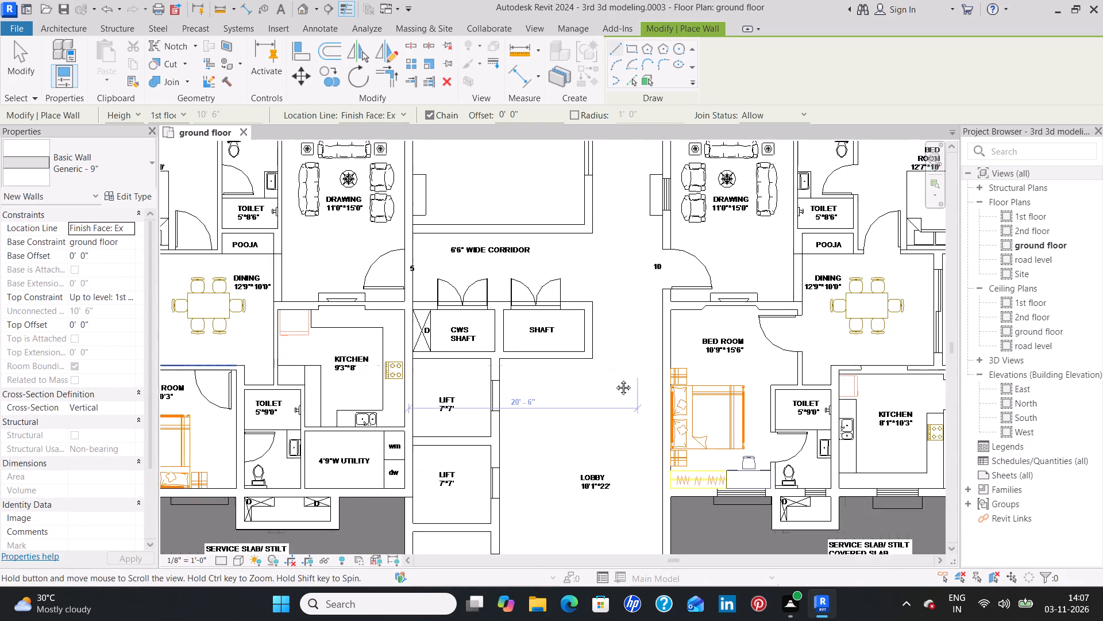
middle_drag(615, 379, 371, 500)
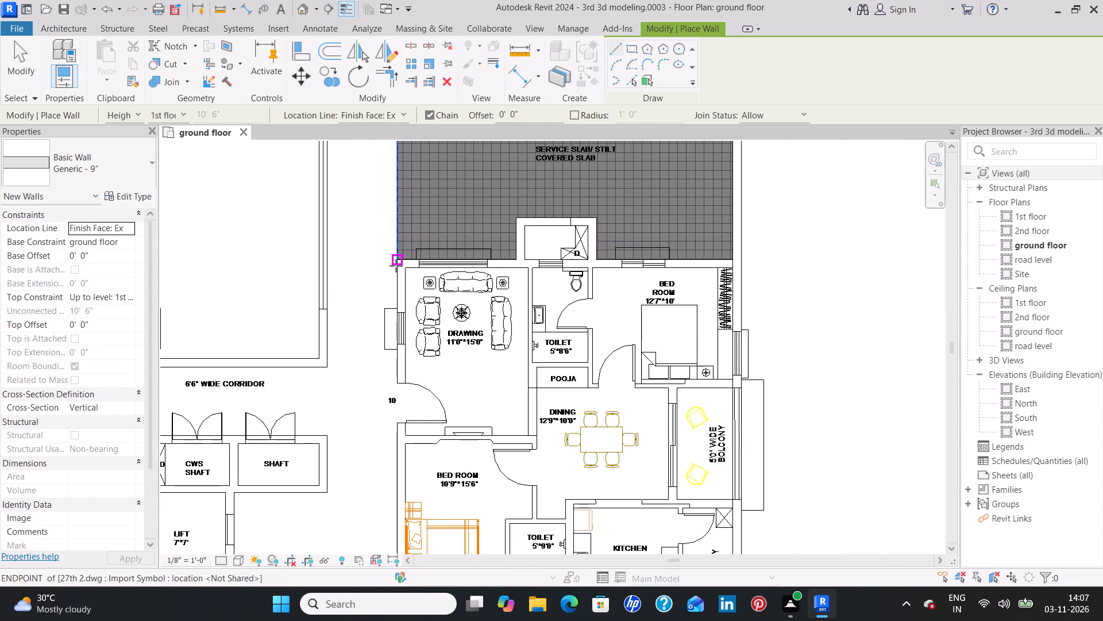
scroll(396, 266, up, 6)
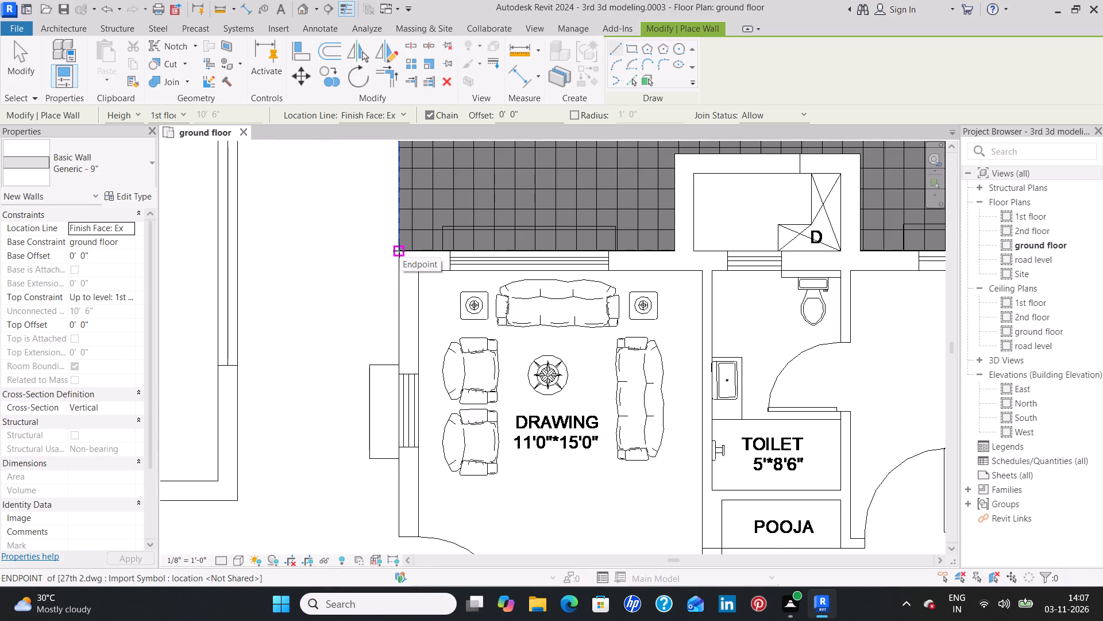
click(399, 251)
middle_drag(646, 256, 534, 281)
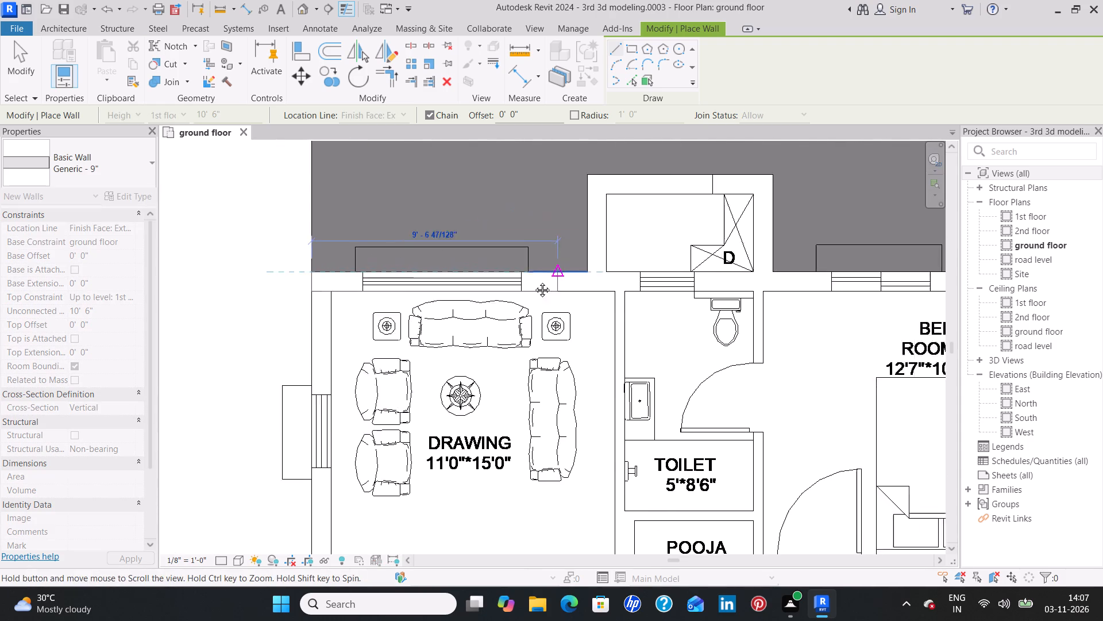
middle_drag(534, 281, 403, 310)
middle_drag(385, 316, 379, 317)
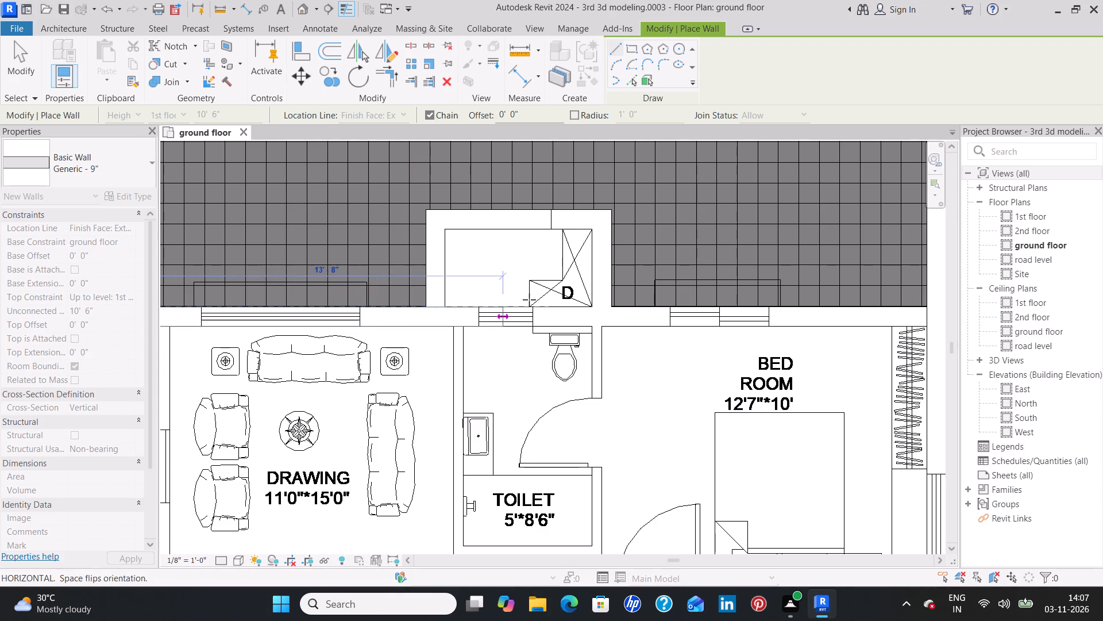
middle_drag(782, 302, 531, 325)
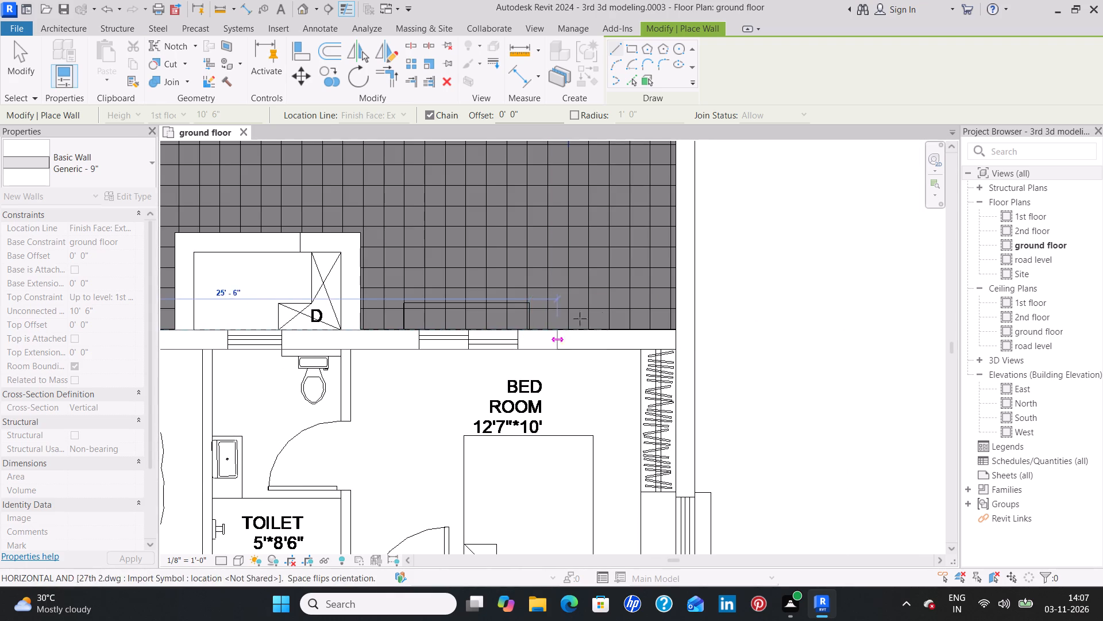
click(695, 328)
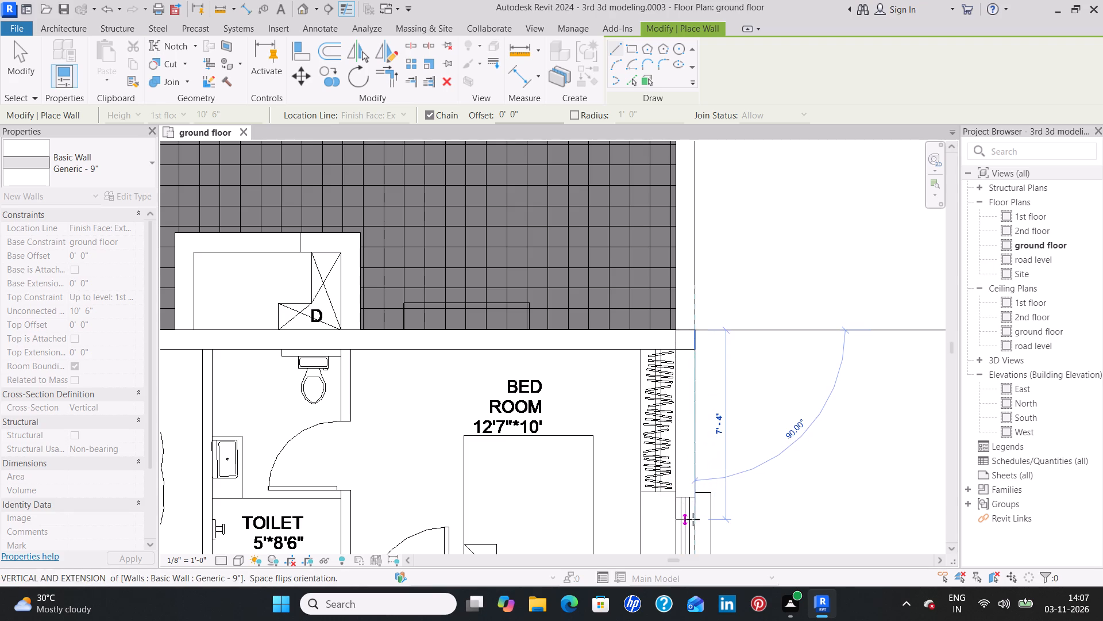
Continue the chained Generic - 9" wall along apartment 10's balcony side, from the bedroom corner to the outer corner of the 4'6" W utility.
middle_drag(693, 520, 633, 185)
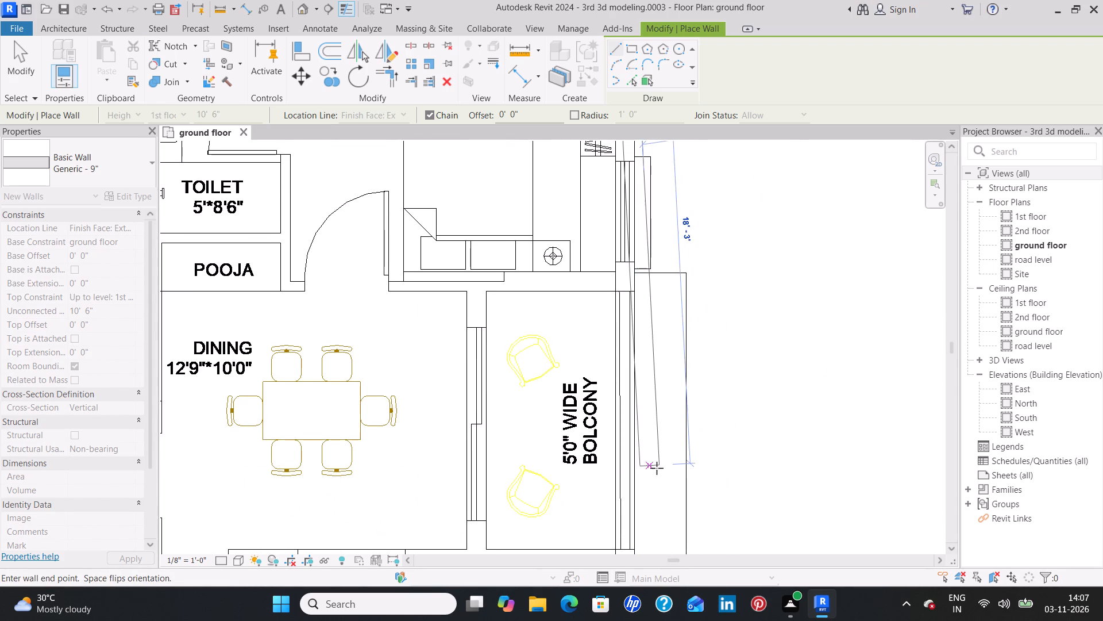
middle_drag(656, 469, 614, 218)
middle_drag(627, 466, 611, 255)
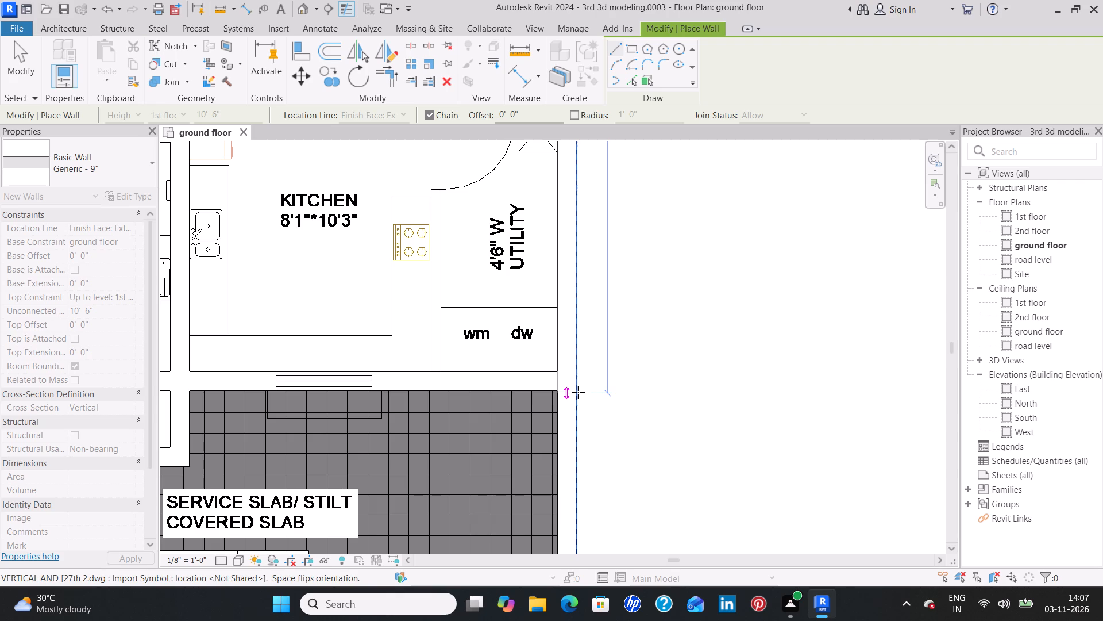
scroll(579, 392, up, 7)
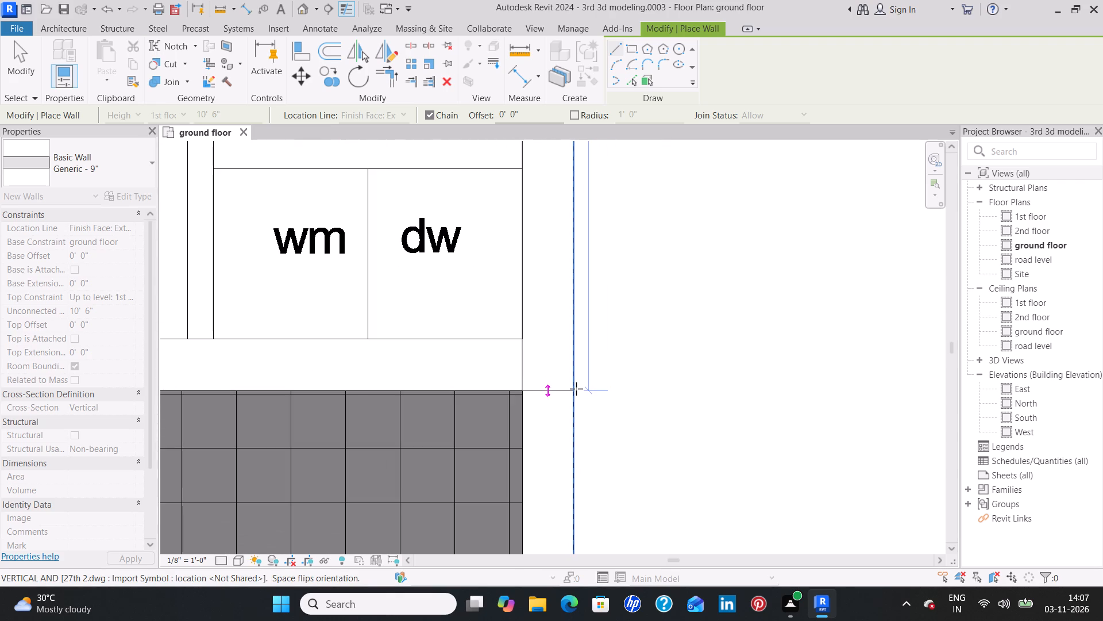
click(576, 390)
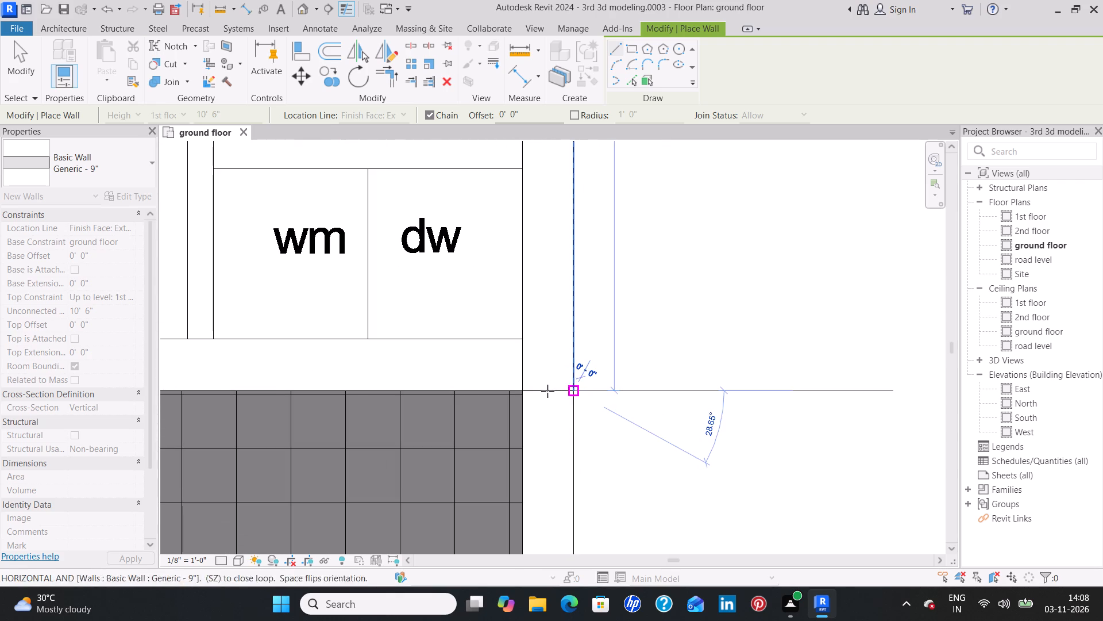
Continue the 9" wall about 30'10" past kitchen, toilet and 10'9"*15'6" bedroom, then along the lobby side to close apartment 10's outline.
scroll(203, 385, down, 3)
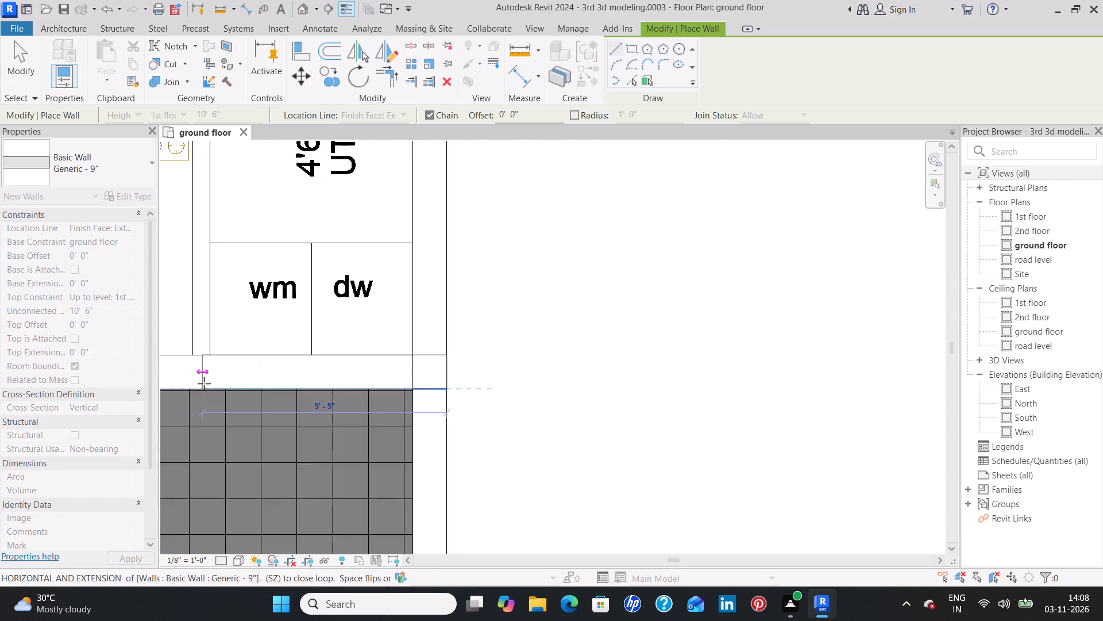
middle_drag(206, 382, 650, 402)
scroll(335, 411, down, 6)
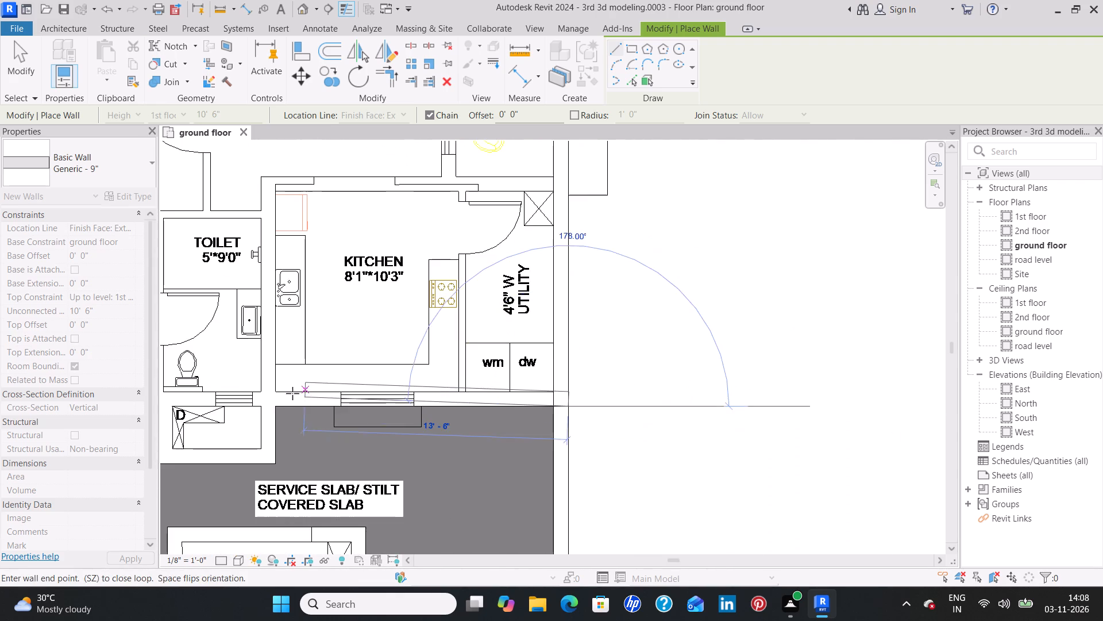
scroll(281, 390, down, 3)
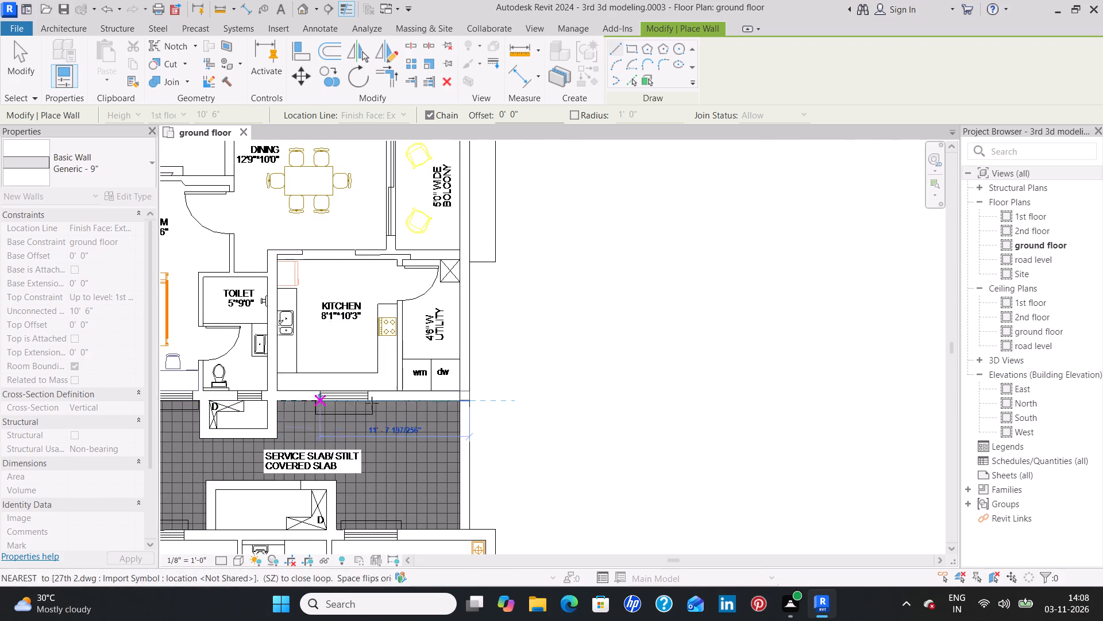
middle_drag(372, 403, 541, 412)
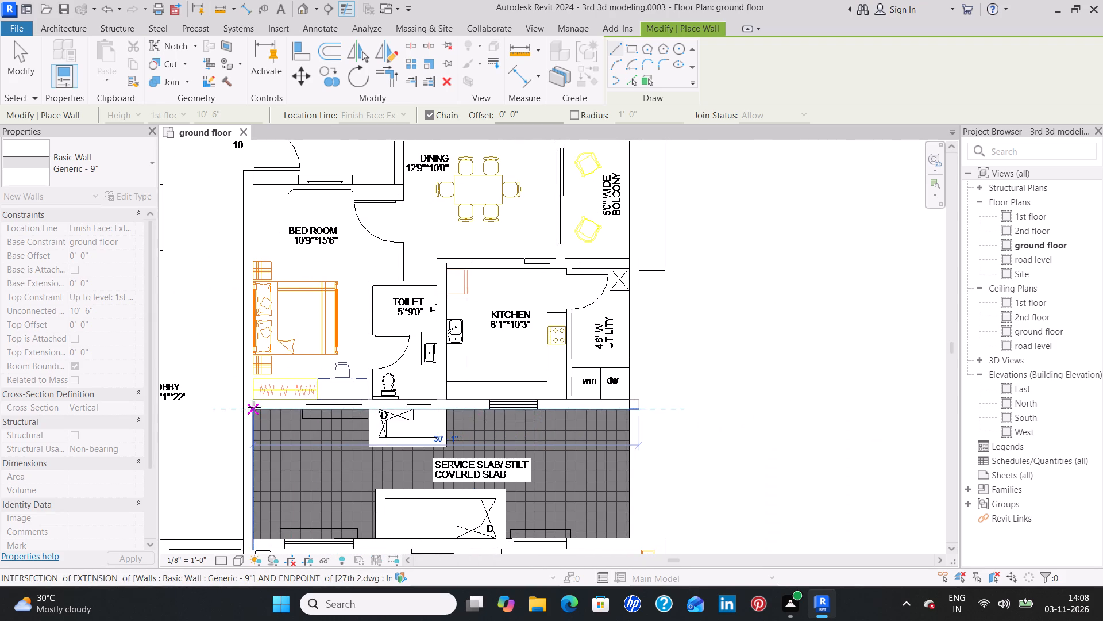
scroll(245, 408, up, 2)
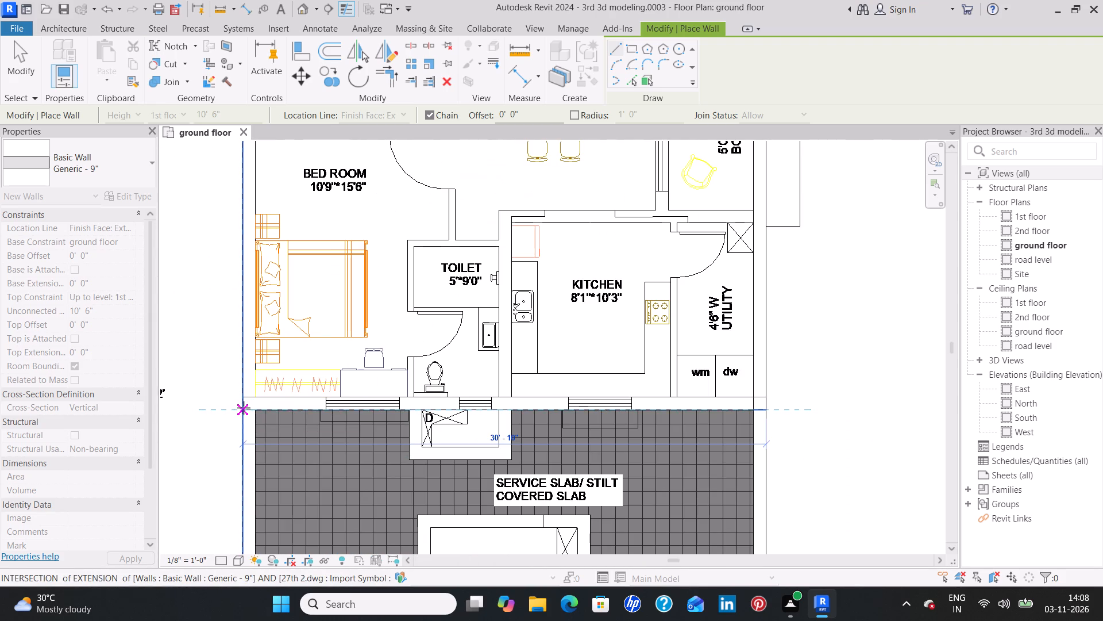
click(244, 408)
middle_drag(249, 154, 249, 513)
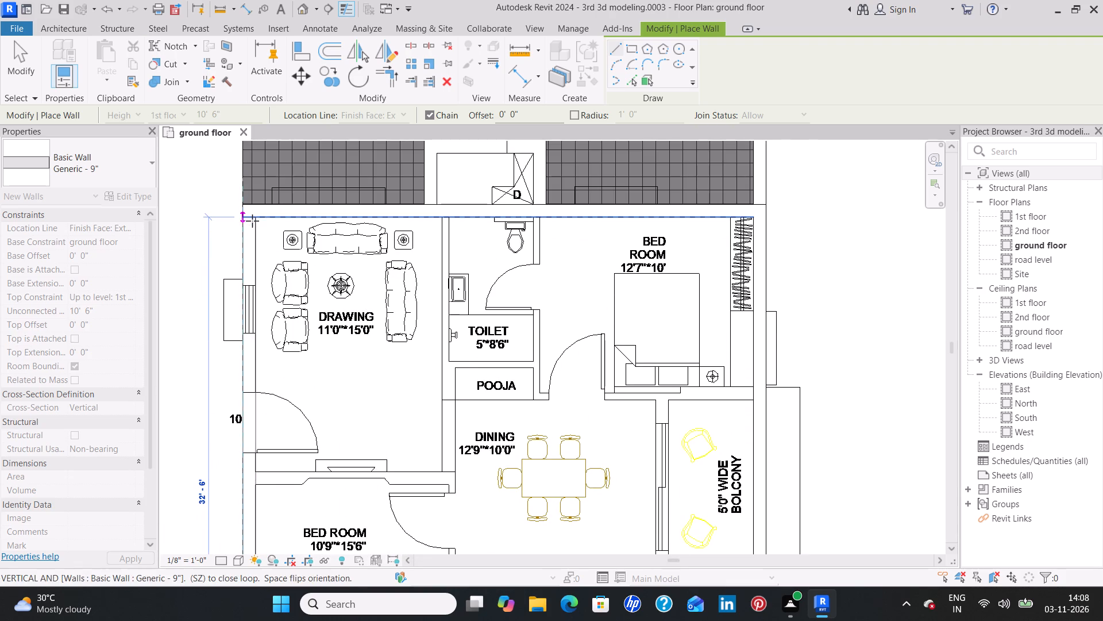
click(241, 209)
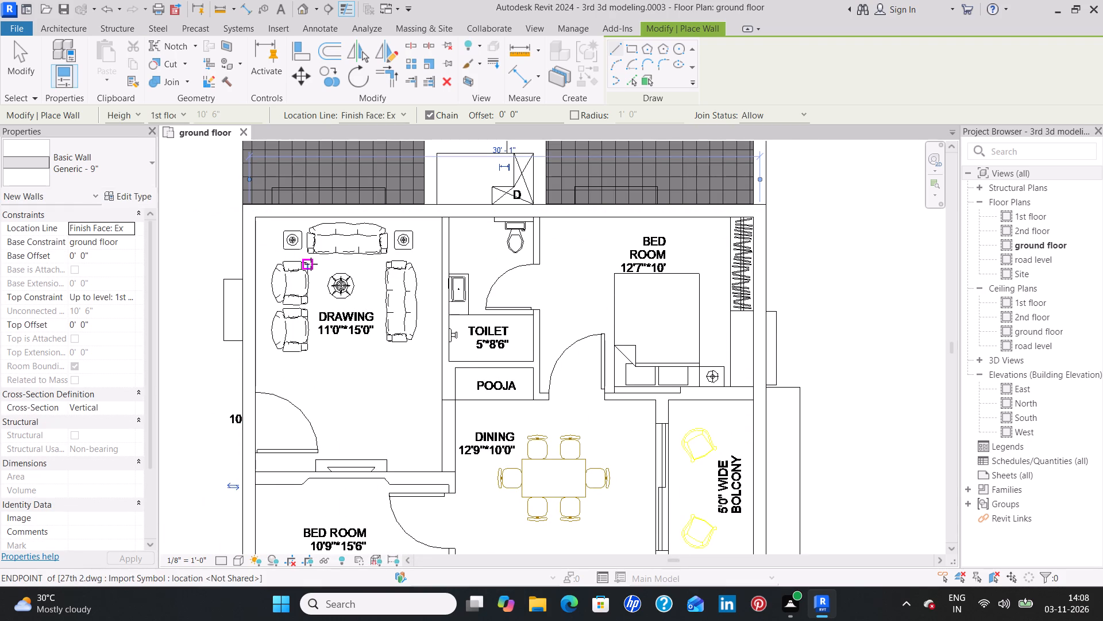
key(Escape)
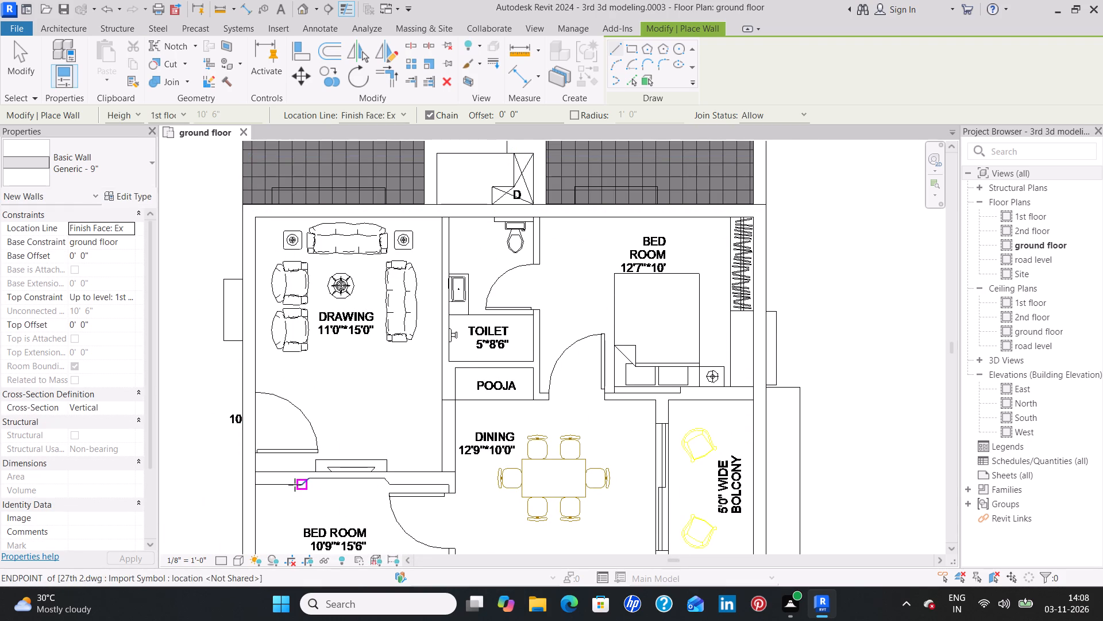
Draw two Generic - 9" wall segments between apartment 10's drawing room and 10'9"*15'6" bedroom, one on each side of the TV recess.
middle_drag(294, 486, 294, 333)
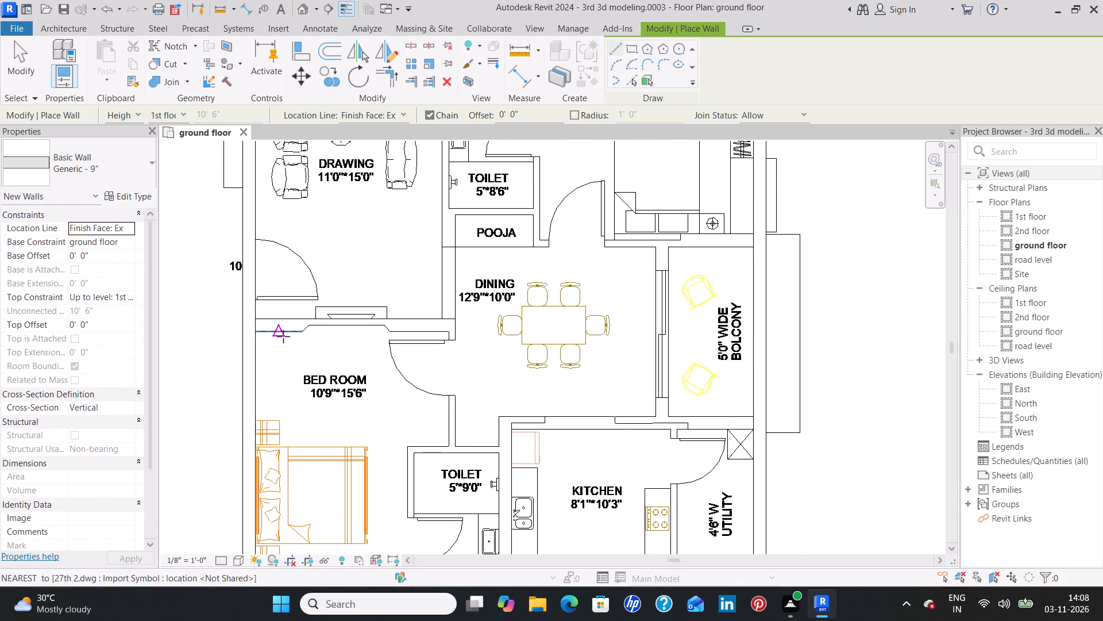
click(254, 320)
click(307, 320)
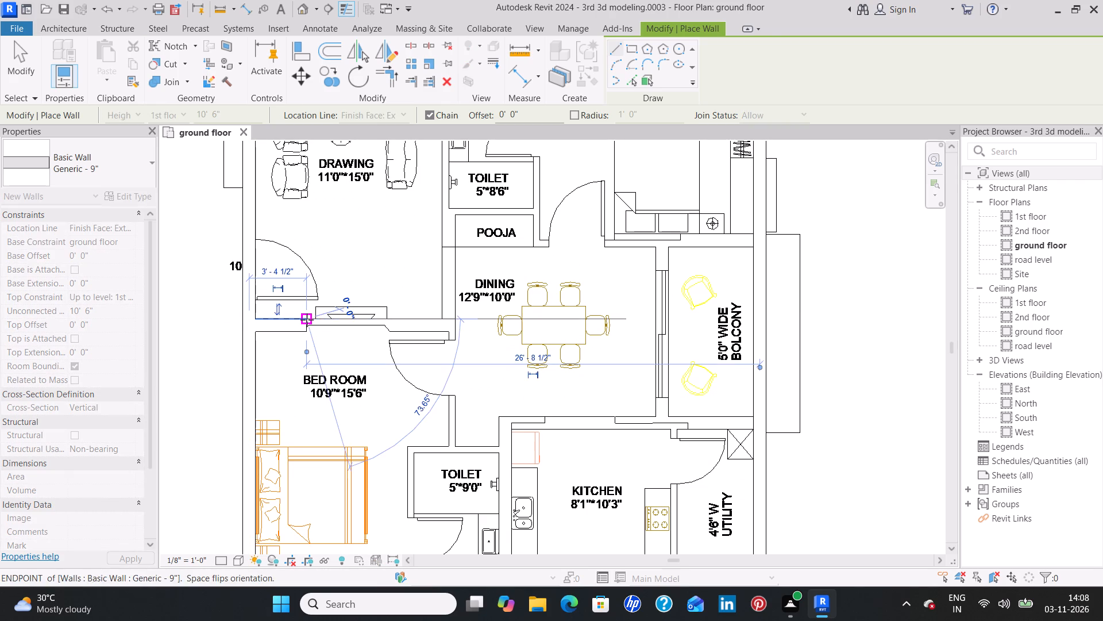
key(Escape)
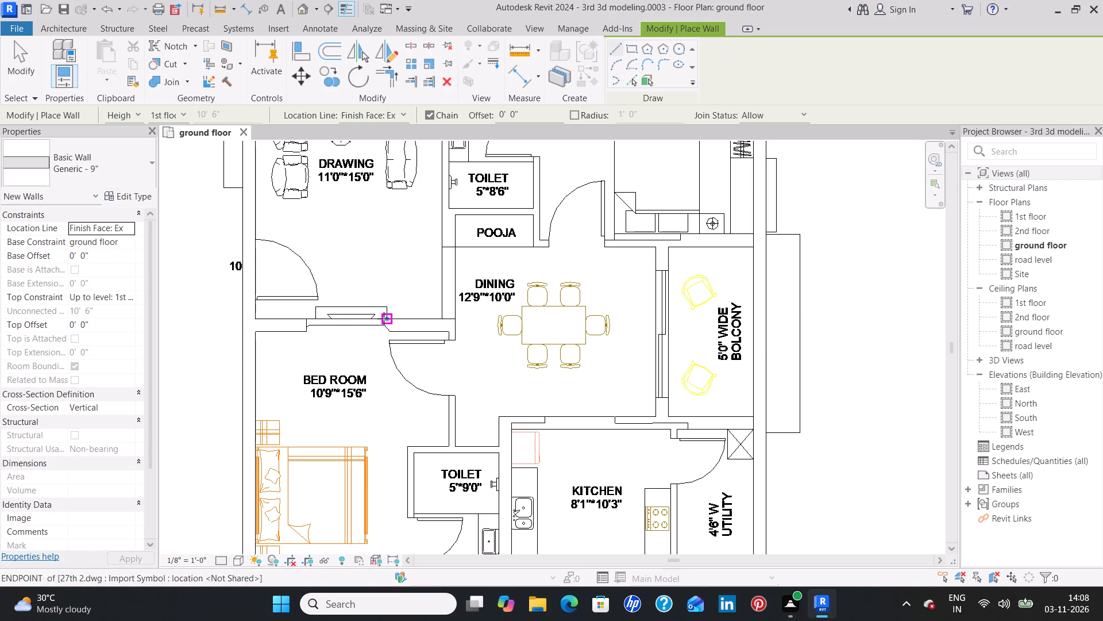
scroll(385, 319, up, 3)
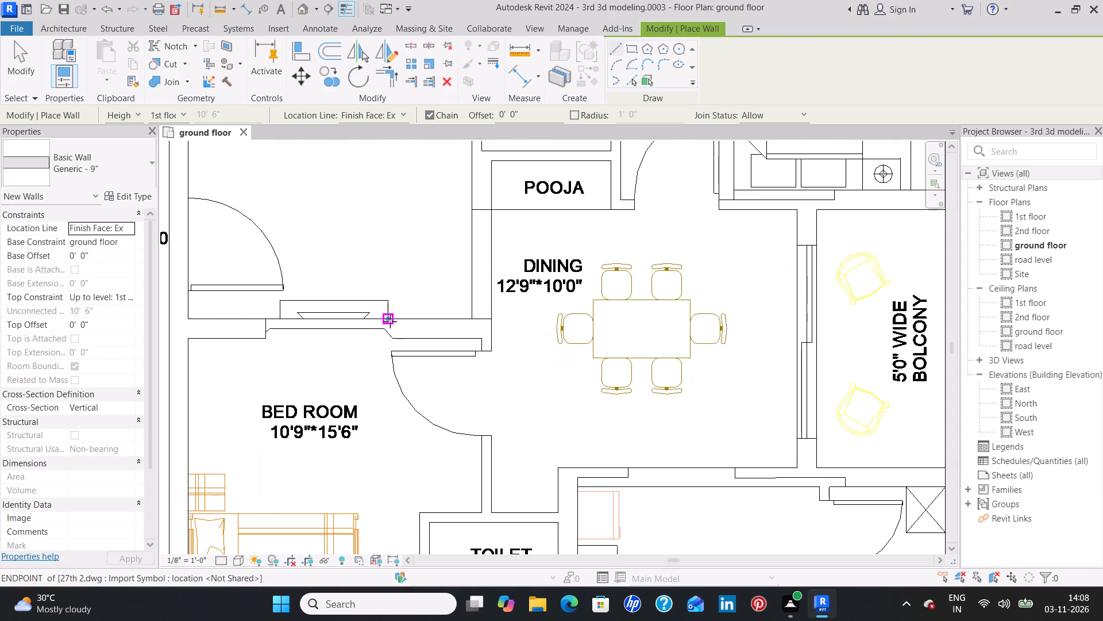
click(387, 319)
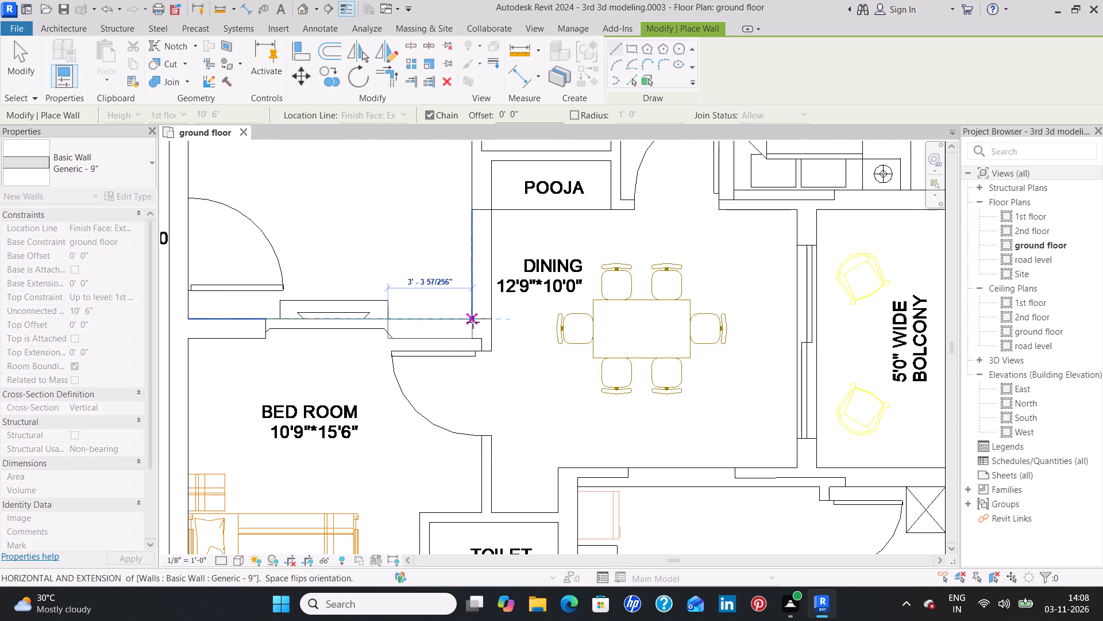
click(489, 322)
key(Escape)
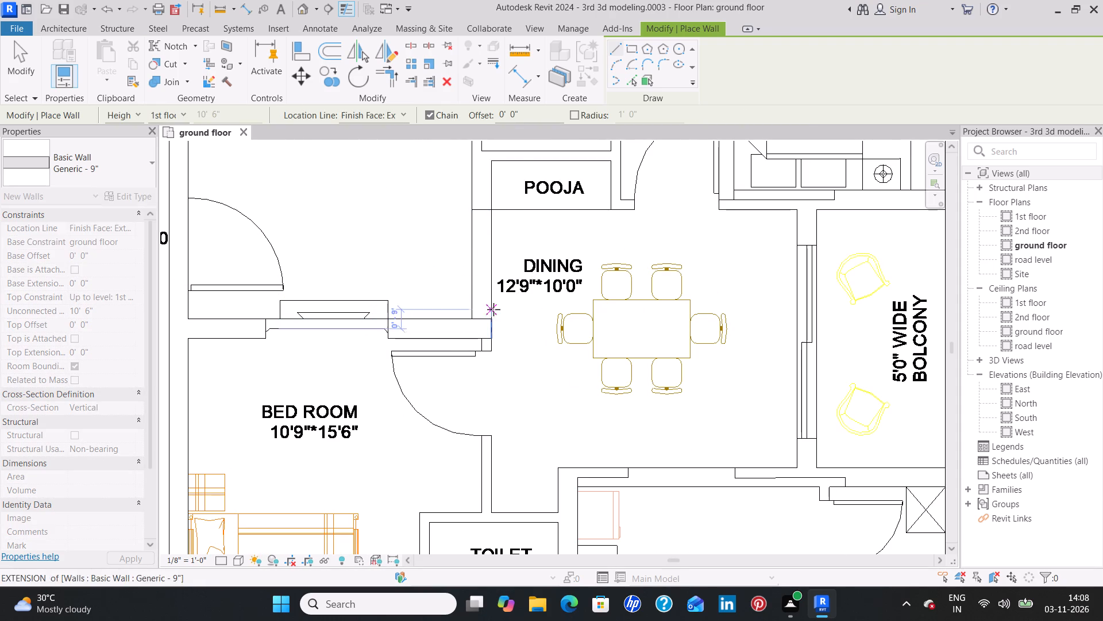
Draw a short vertical Generic - 9" wall between drawing and pooja, flipped to the drawing side, from the dining edge to the 5'*8'6" toilet's wall line.
scroll(468, 303, down, 2)
middle_drag(435, 278, 367, 369)
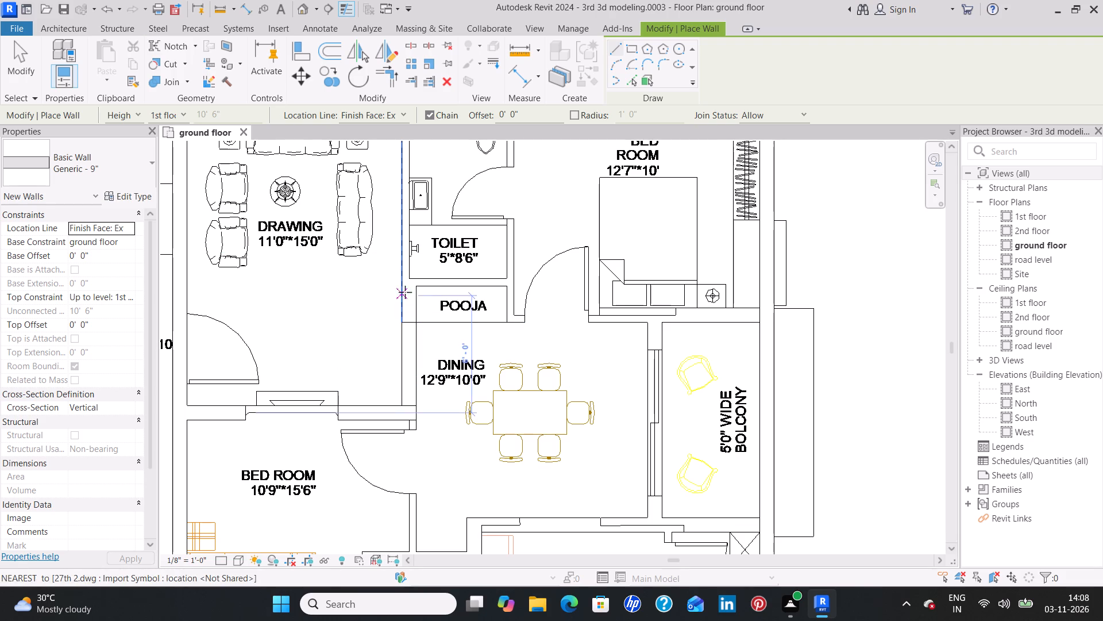
click(415, 321)
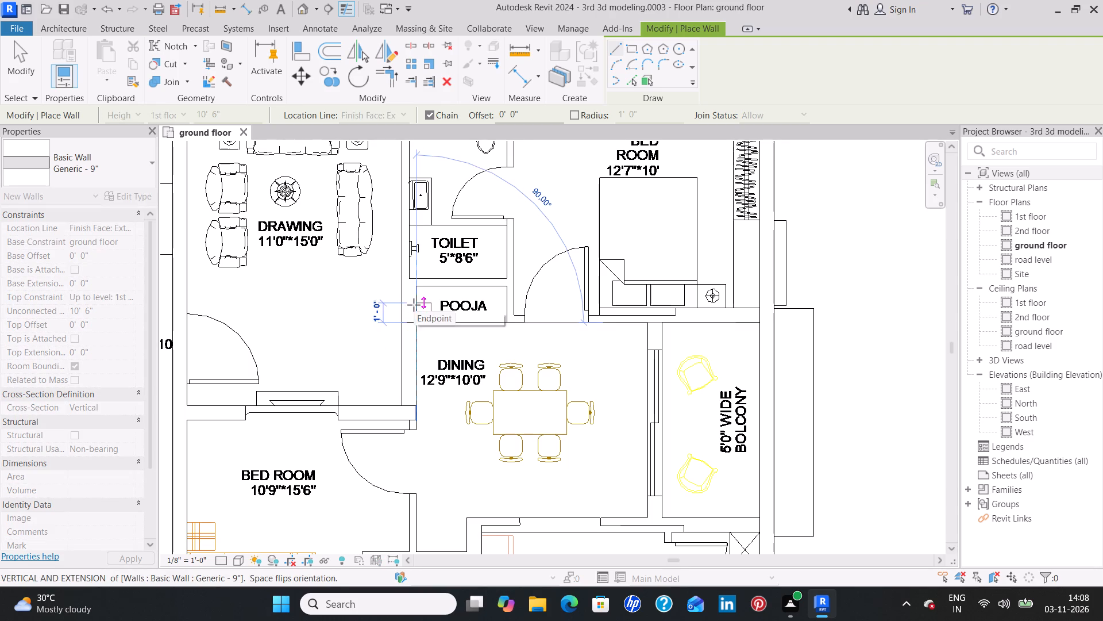
key(space)
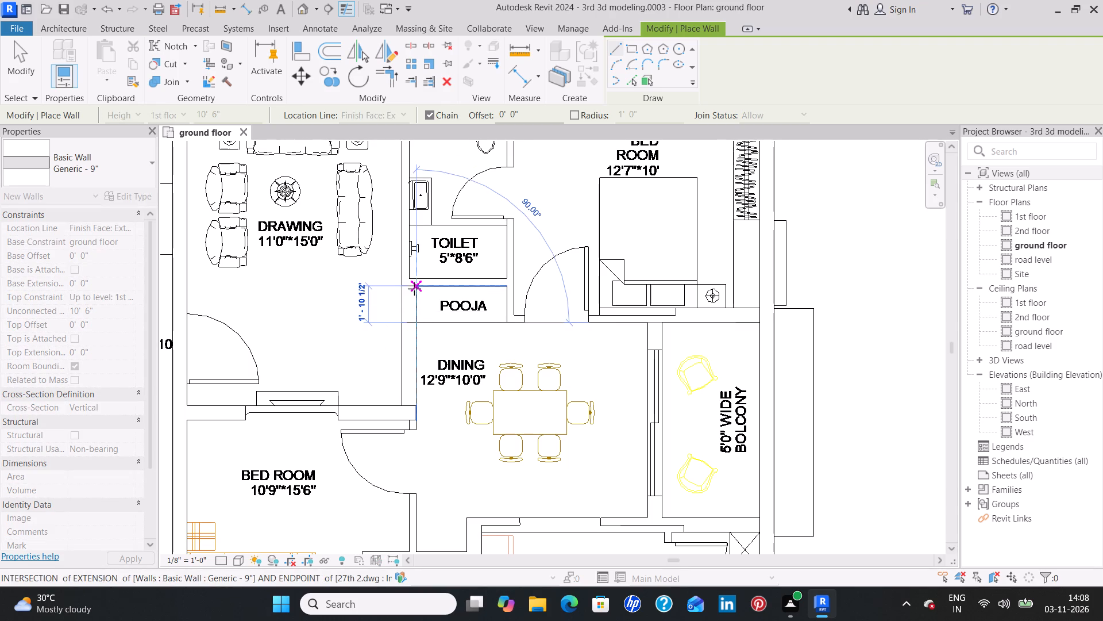
click(414, 280)
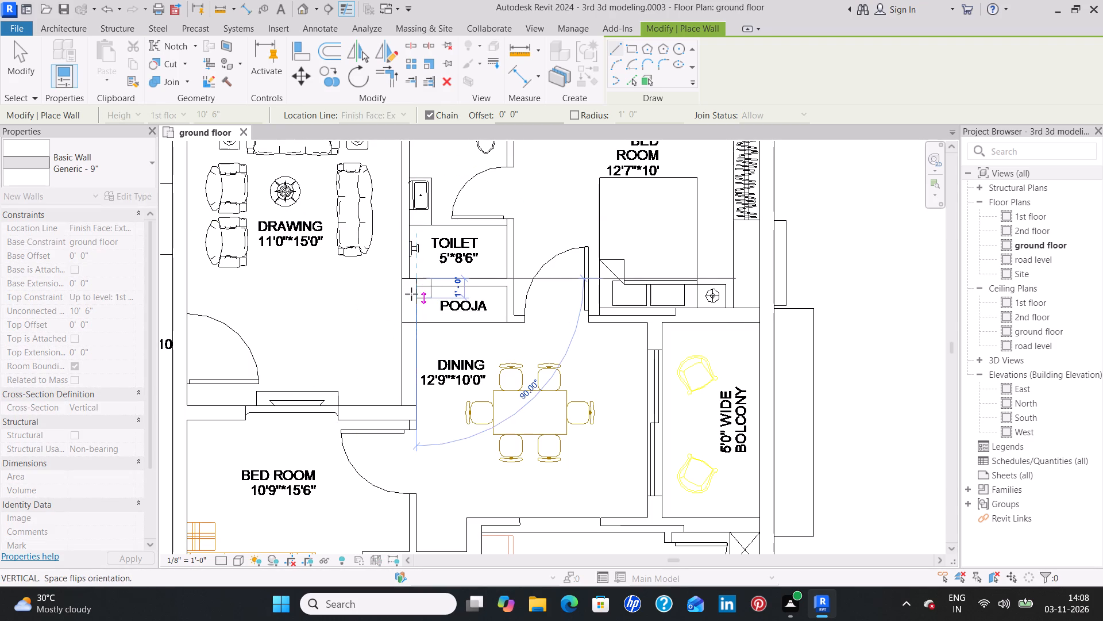
key(Escape)
Draw a vertical Generic - 9" wall 10'0" long between apartment 10's dining and the 5'0" wide balcony.
middle_drag(562, 346, 432, 333)
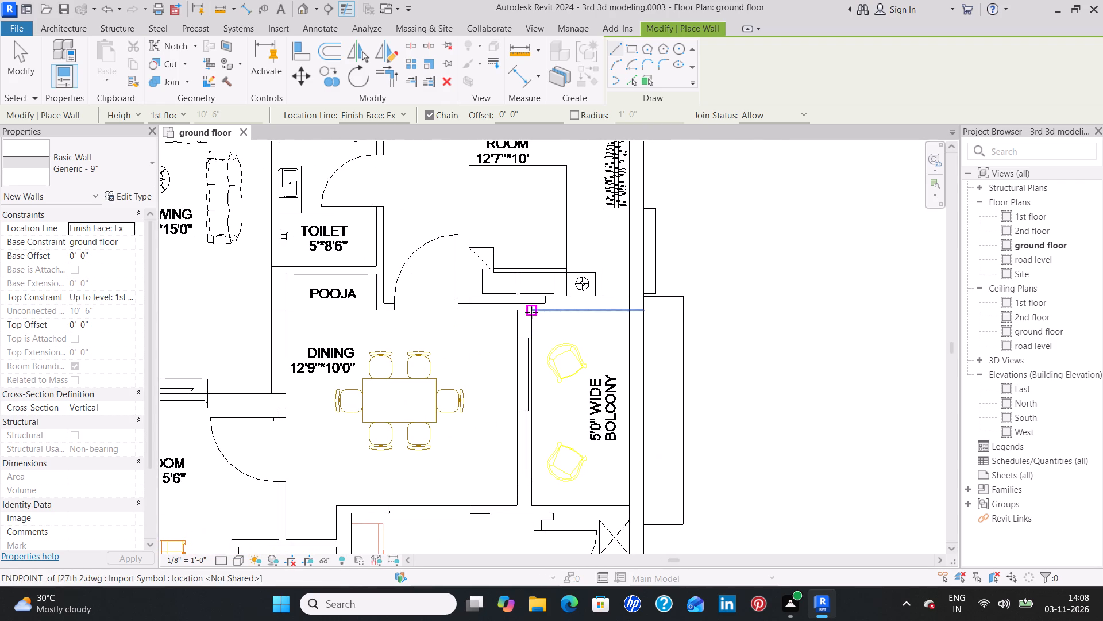
click(531, 312)
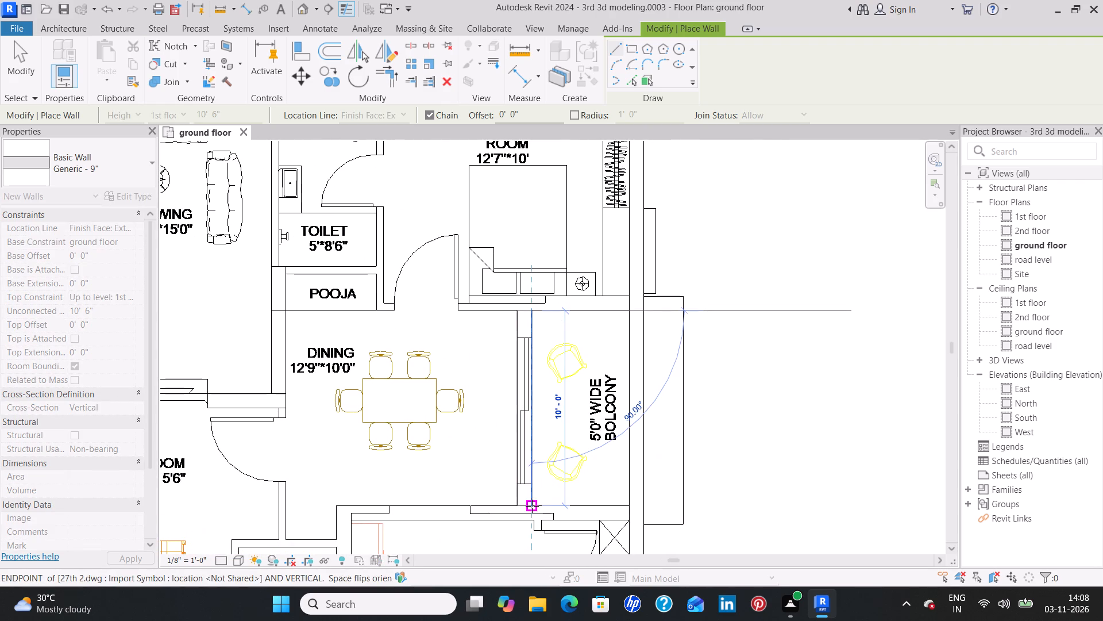
click(532, 506)
key(Escape)
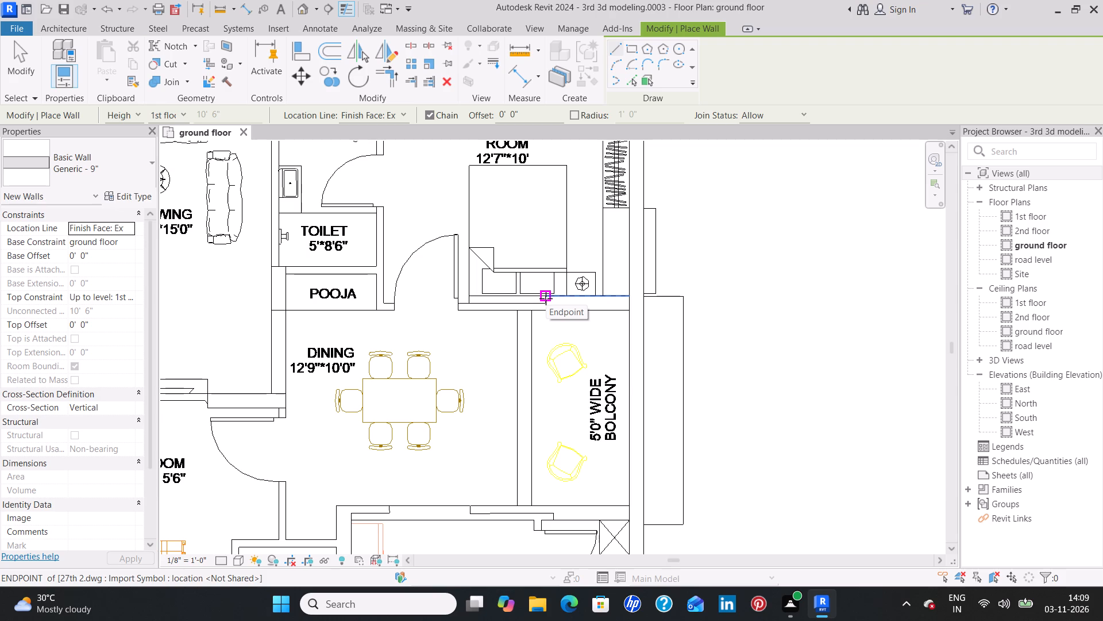
Draw a horizontal Generic - 9" wall between the 12'7"*10' bedroom and the 5'0" wide balcony, from the wall jog to the outer wall.
scroll(546, 298, up, 3)
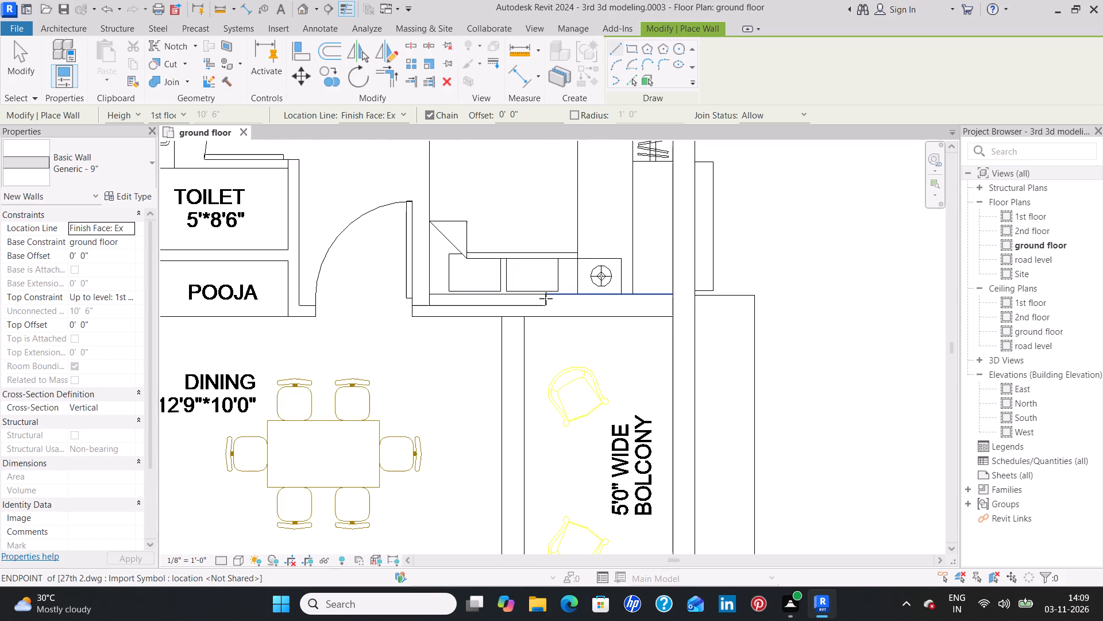
click(545, 294)
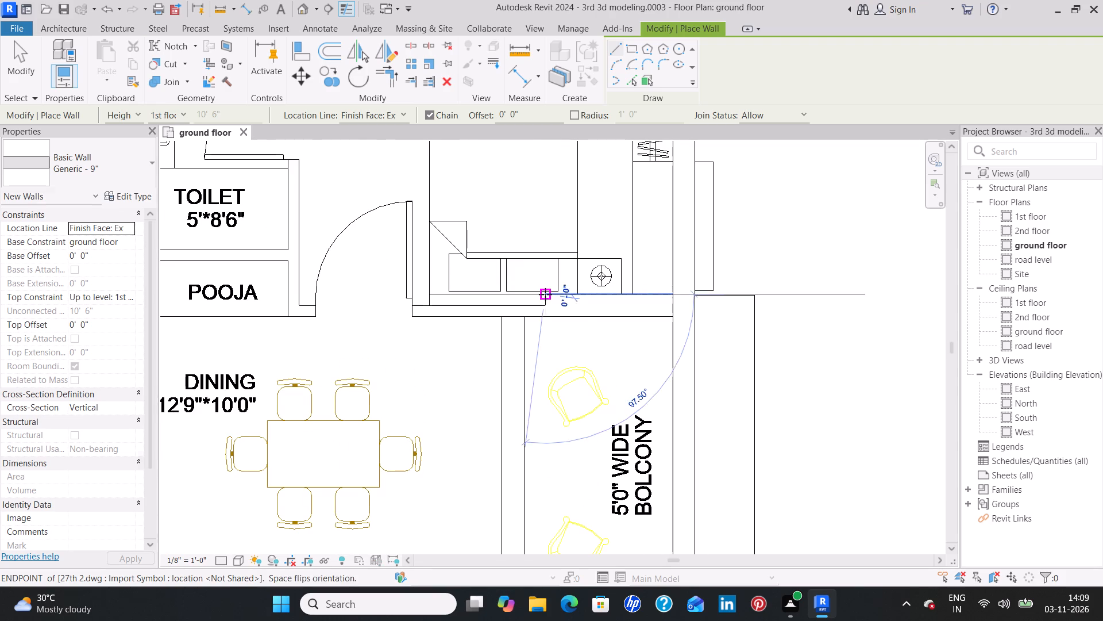
click(671, 296)
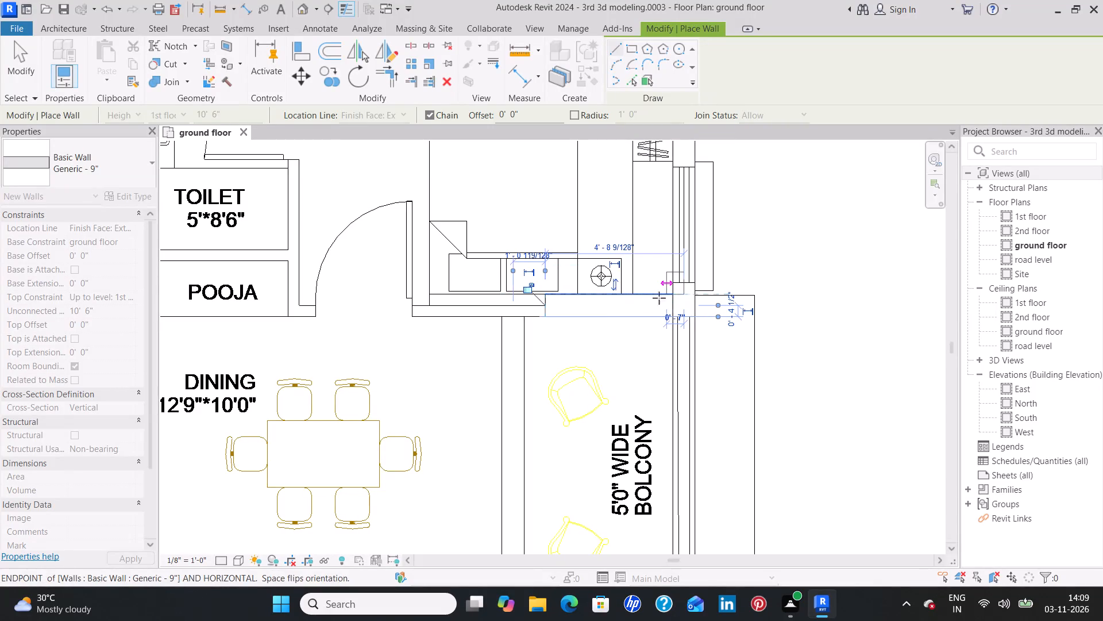
key(Escape)
Draw a horizontal Generic - 9" wall about 3'11" long between balcony and utility, starting at the outer wall and flipped to the utility side.
scroll(558, 347, down, 4)
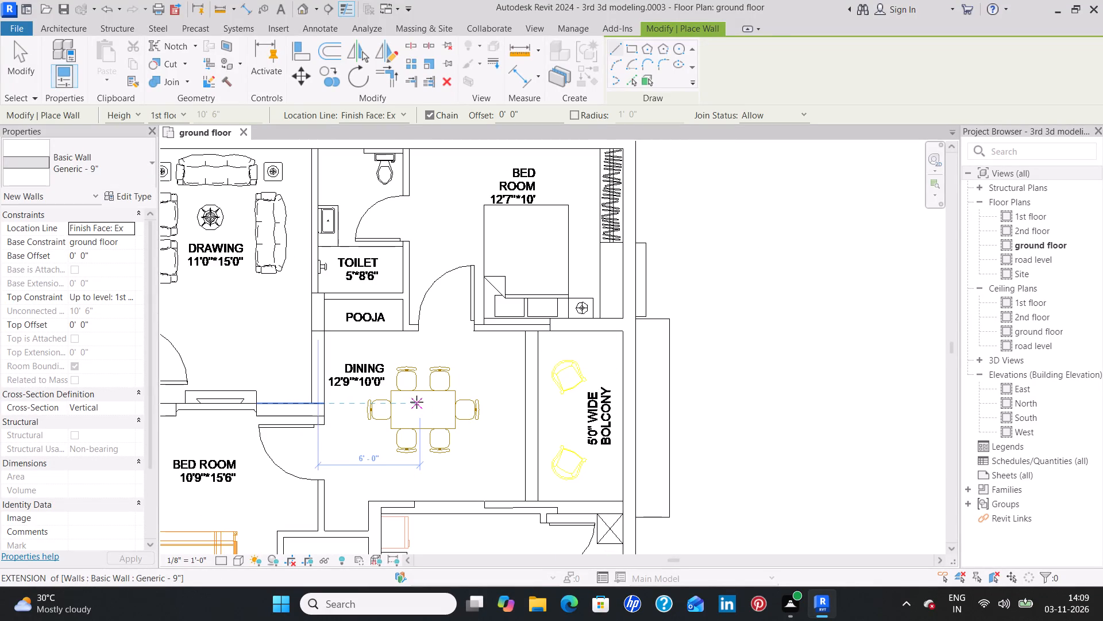
scroll(415, 398, down, 2)
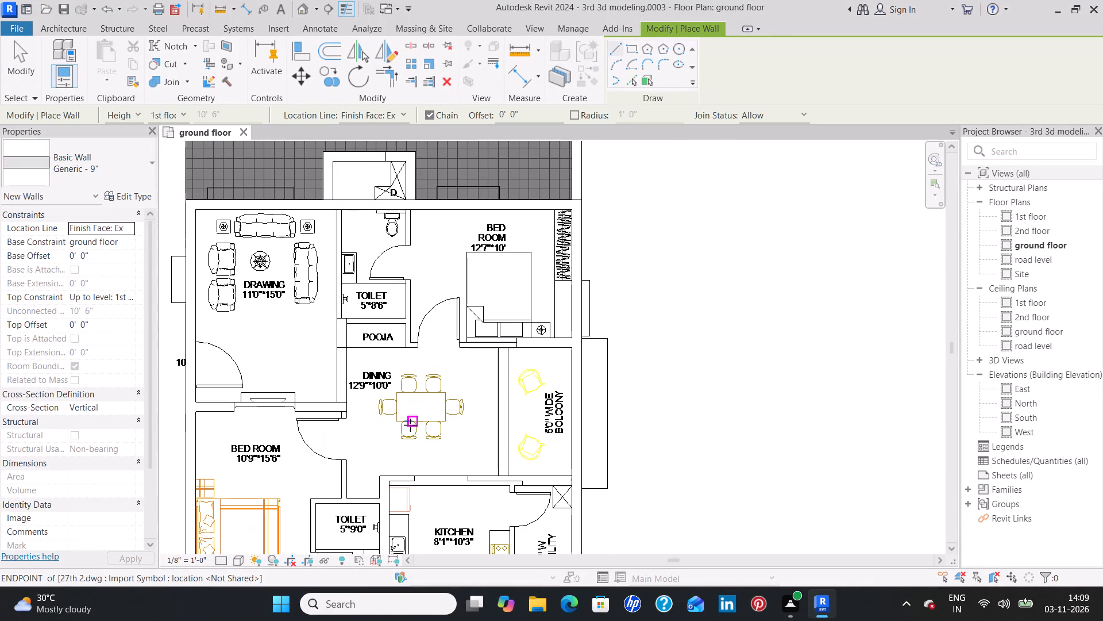
middle_drag(388, 451, 382, 300)
scroll(543, 321, up, 6)
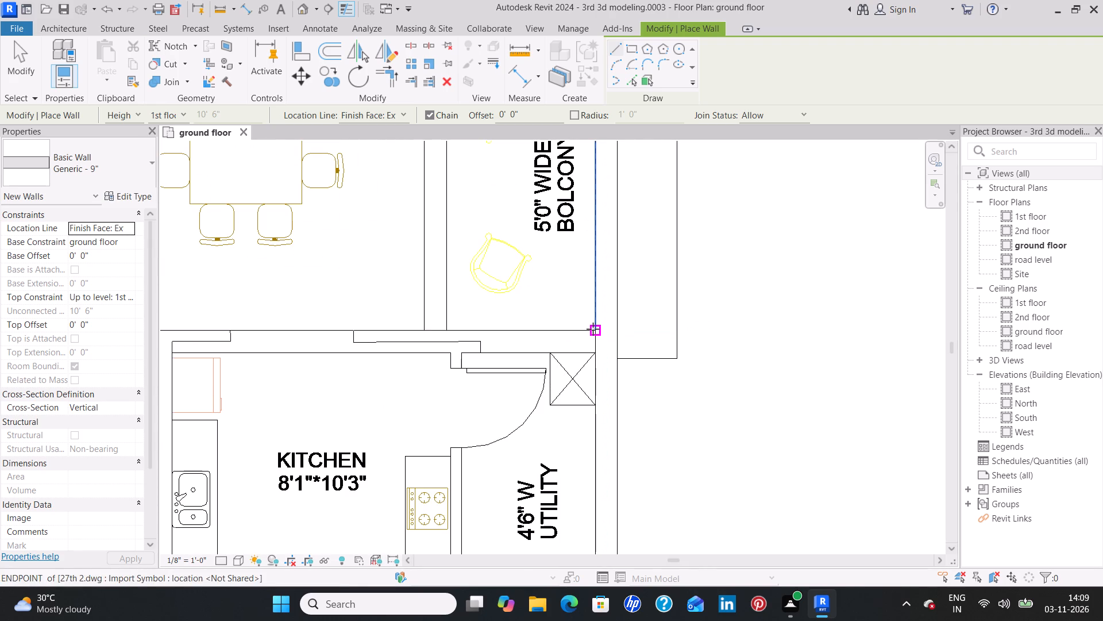
click(593, 329)
key(space)
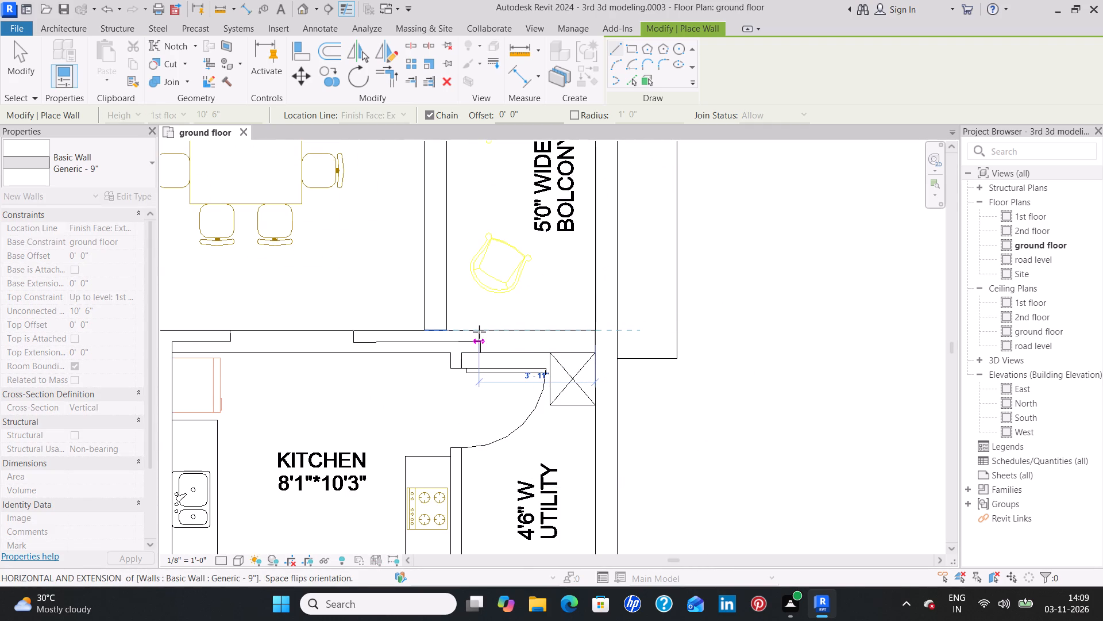
click(480, 331)
key(Escape)
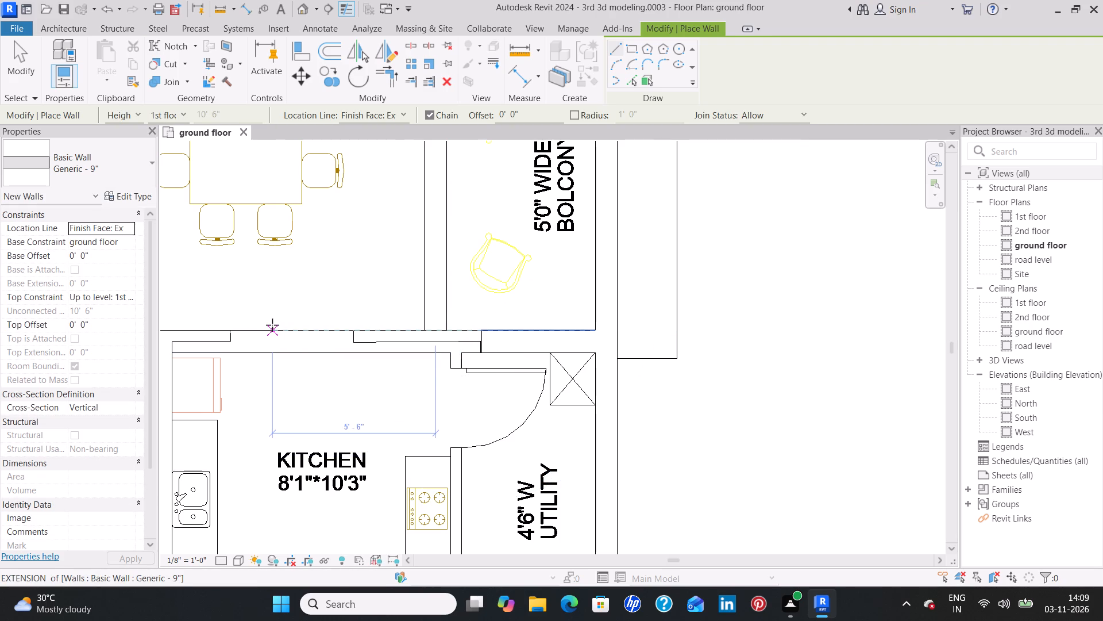
Draw a vertical Generic - 9" wall between the 5'*9'0" toilet and the kitchen, from the dining edge to the outer wall, flipped to the kitchen side.
scroll(272, 325, down, 2)
middle_drag(399, 331, 523, 274)
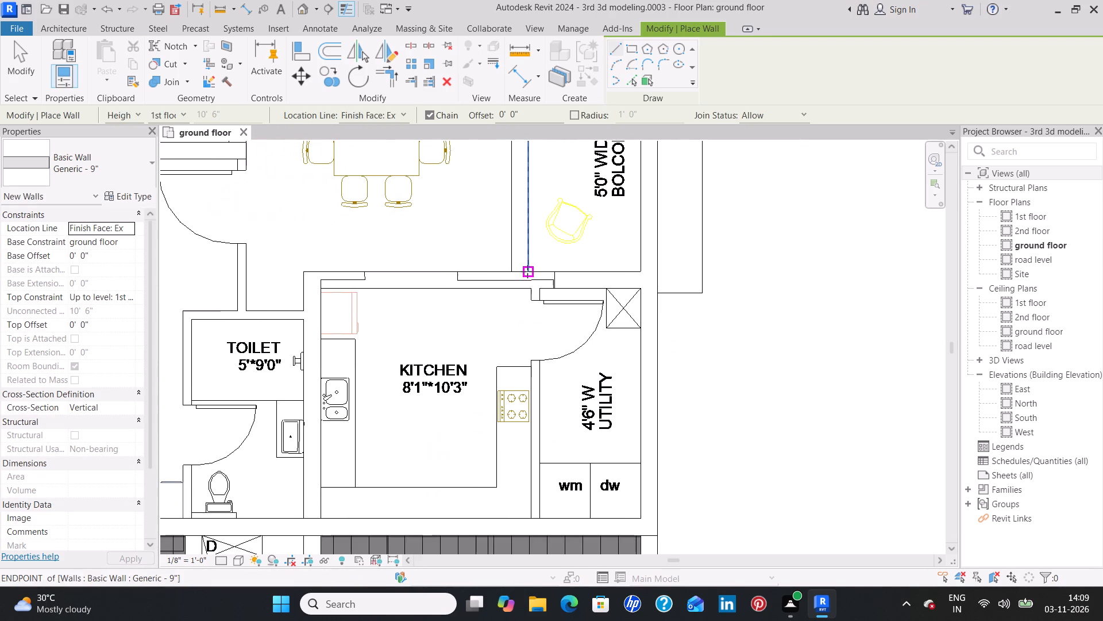
click(304, 272)
key(space)
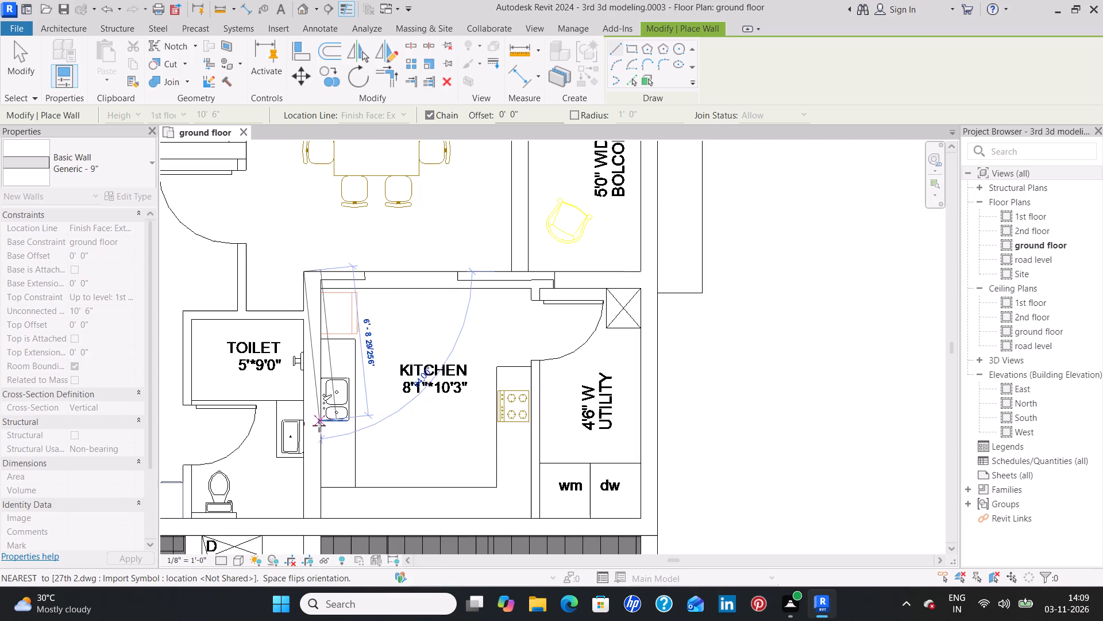
click(302, 517)
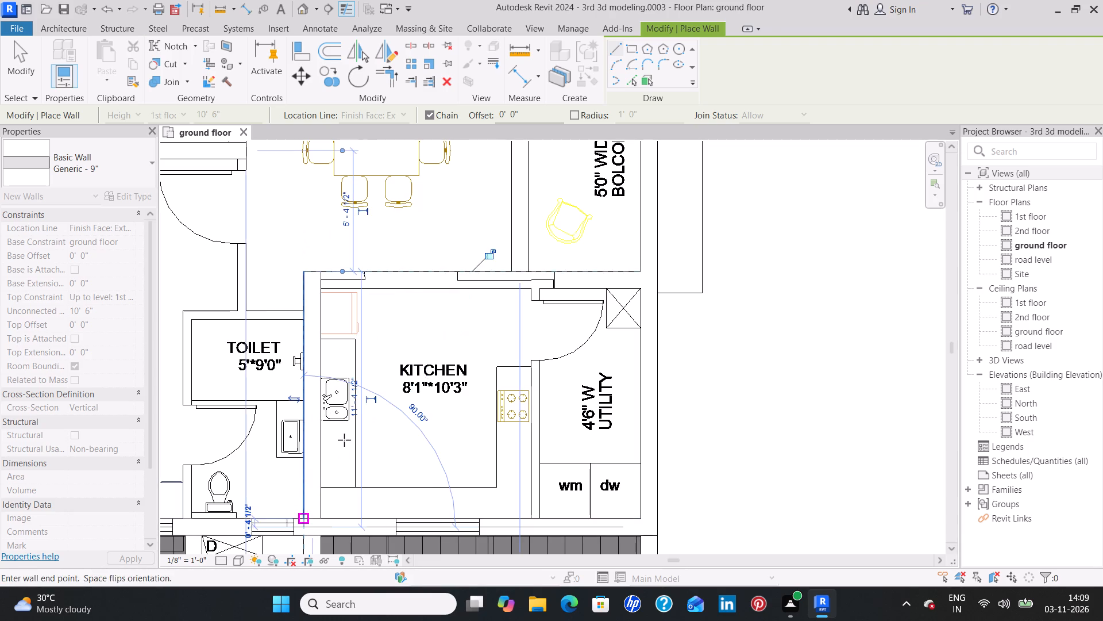
key(Escape)
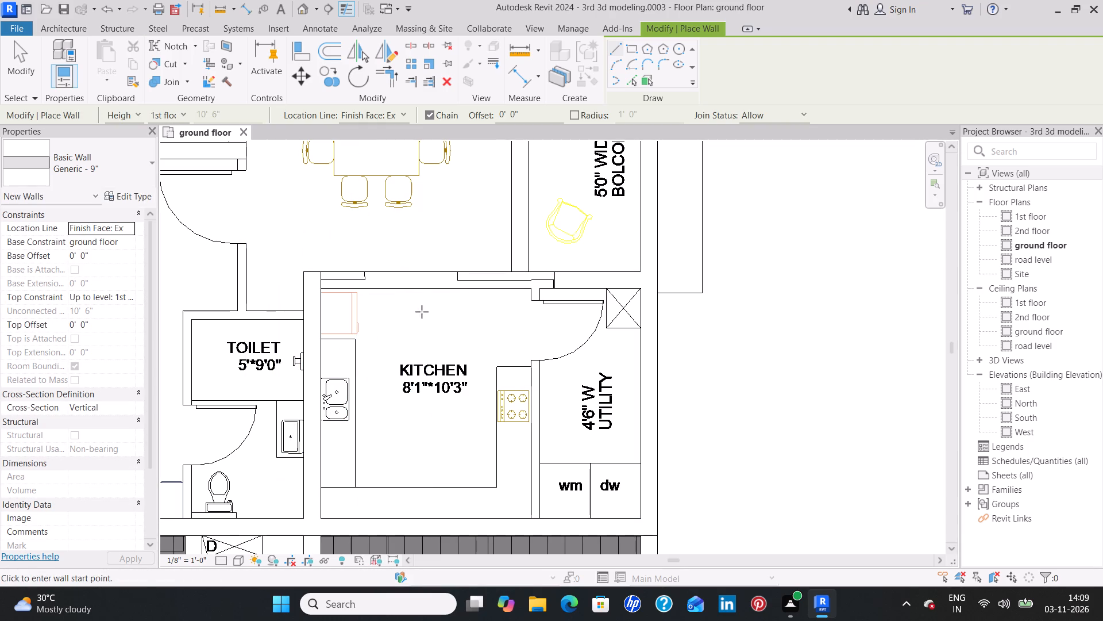
Look over apartment 10's rooms on the plan for internal walls that still need tracing.
middle_drag(438, 340, 540, 340)
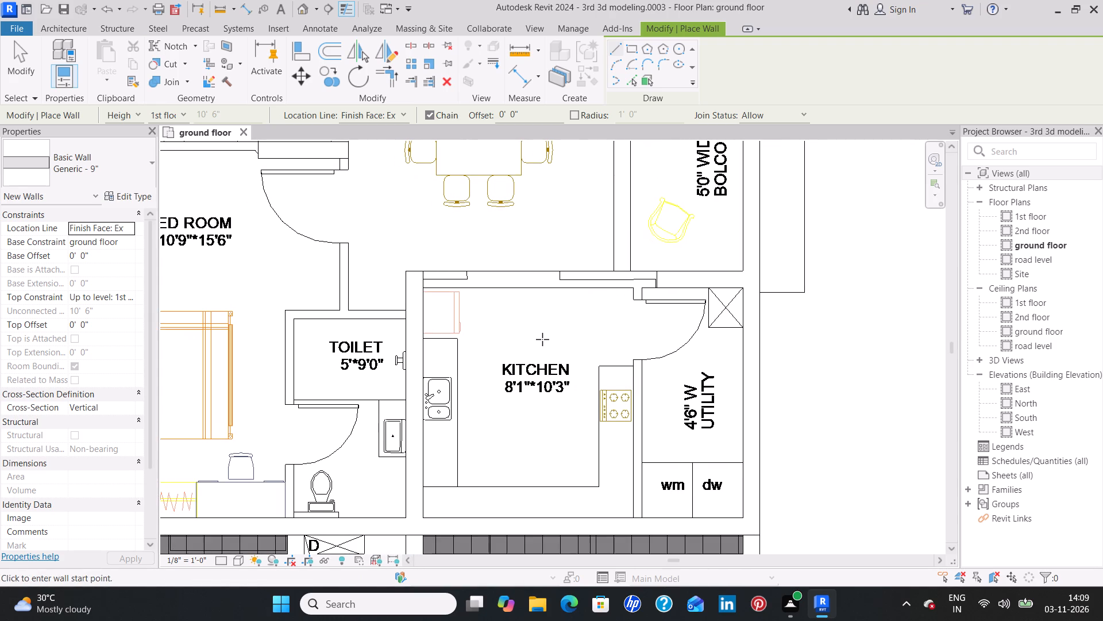
scroll(275, 447, down, 2)
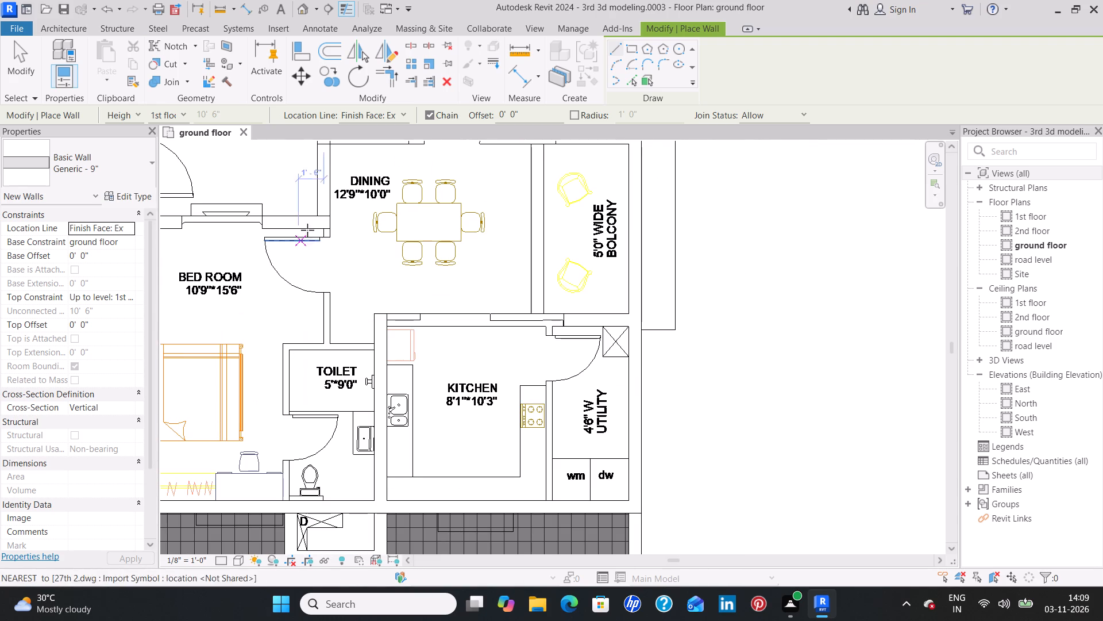
middle_drag(310, 218, 337, 340)
middle_drag(232, 385, 264, 372)
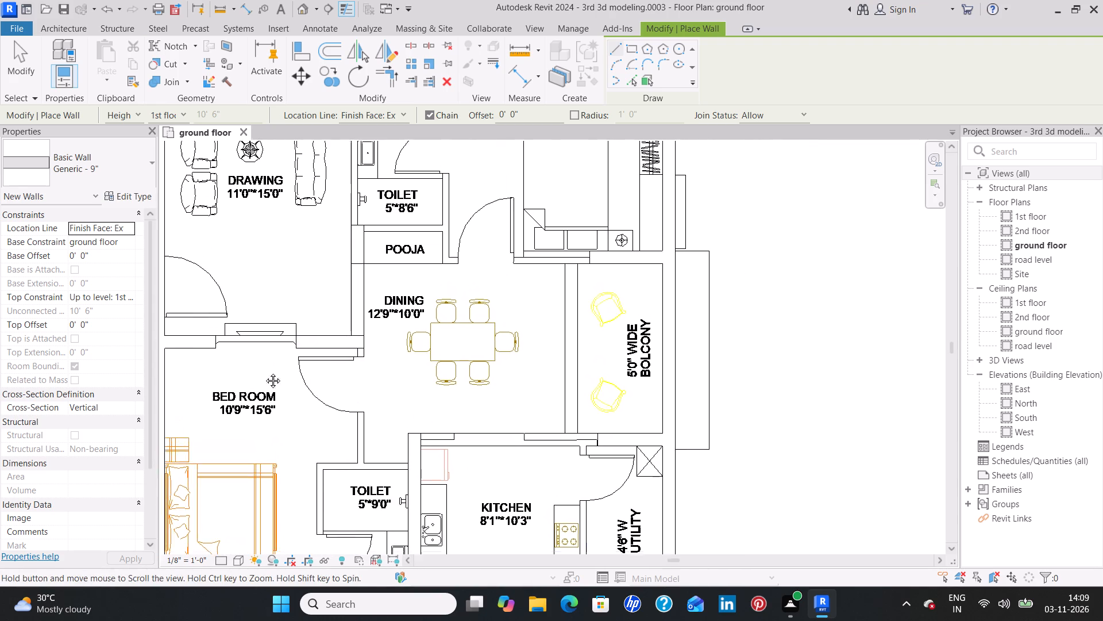
middle_drag(264, 372, 351, 360)
middle_drag(480, 312, 389, 370)
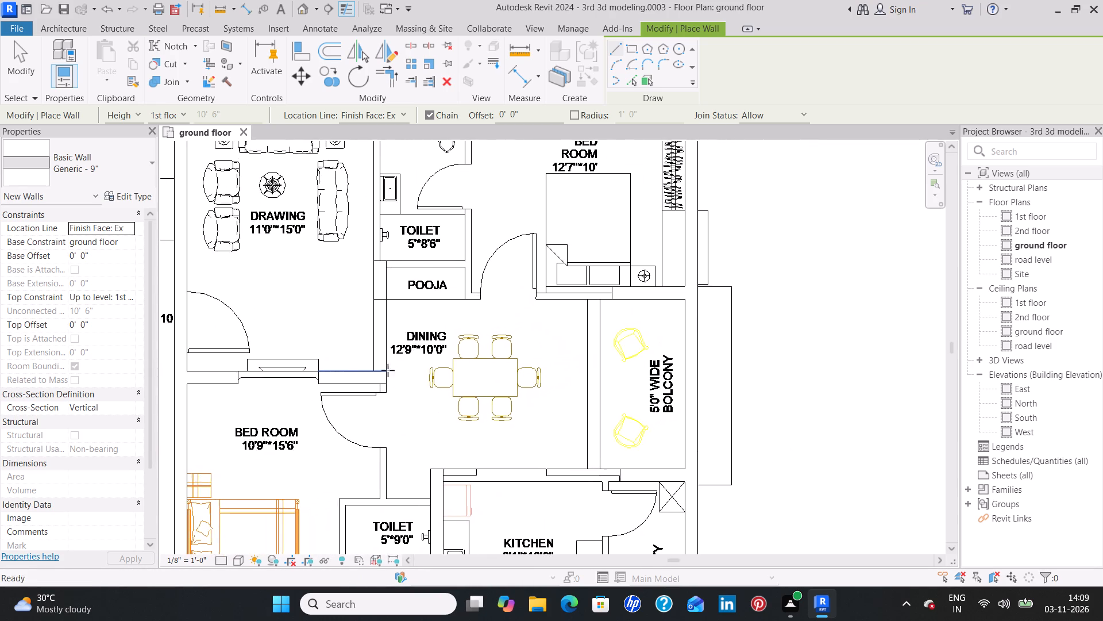
scroll(400, 367, down, 2)
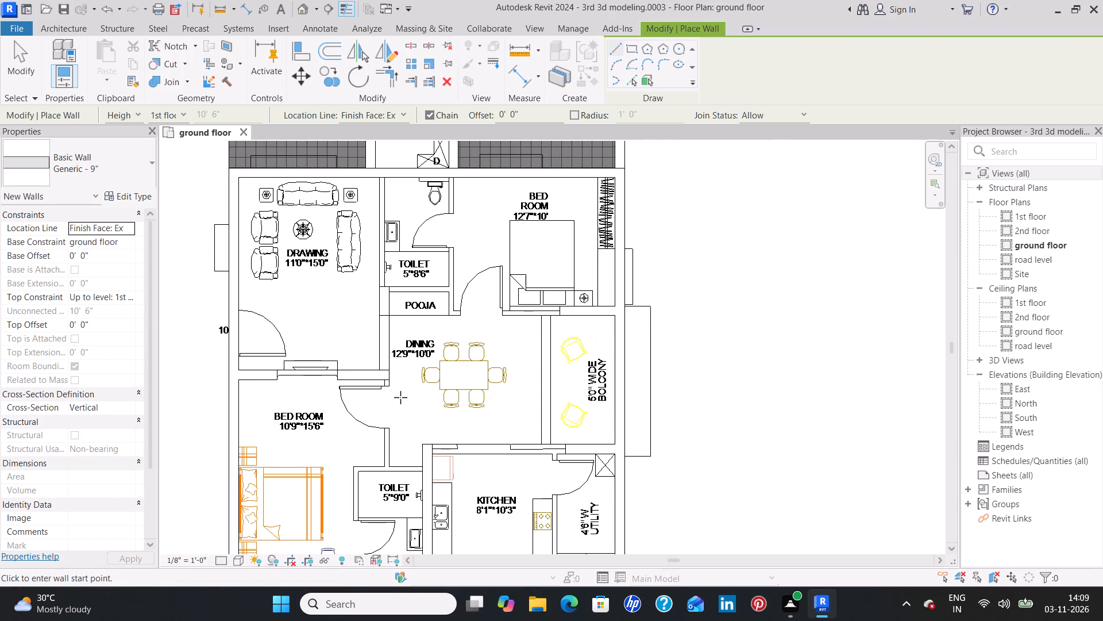
middle_drag(400, 397, 416, 284)
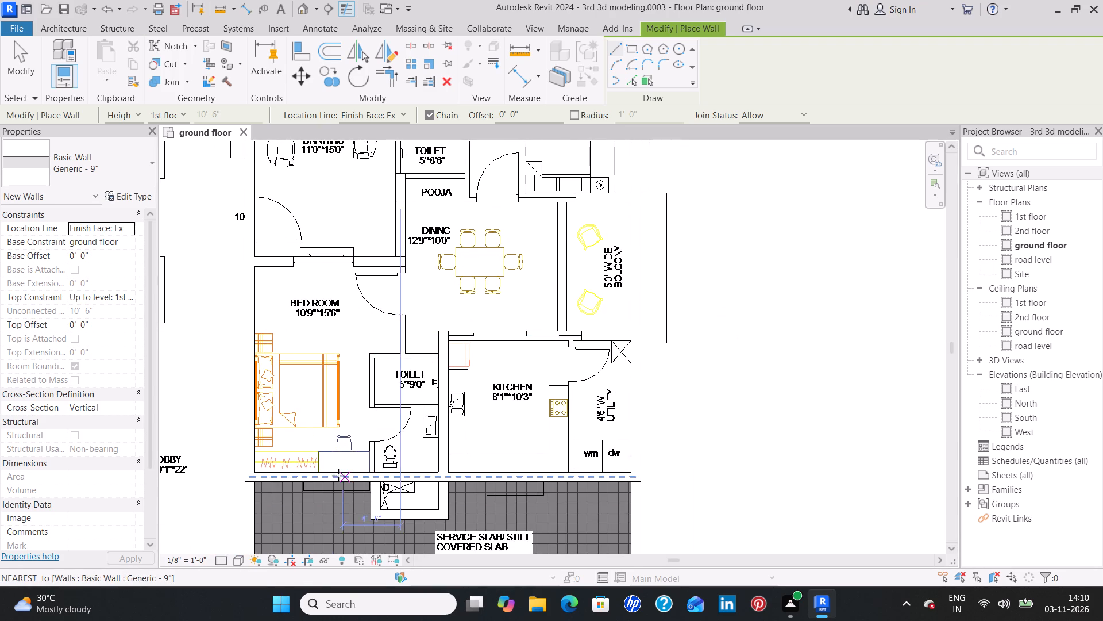
Draw Generic - 4.5" walls along the 5'*8'6" toilet's drawing room side and between that toilet and the pooja.
click(97, 178)
scroll(109, 276, up, 2)
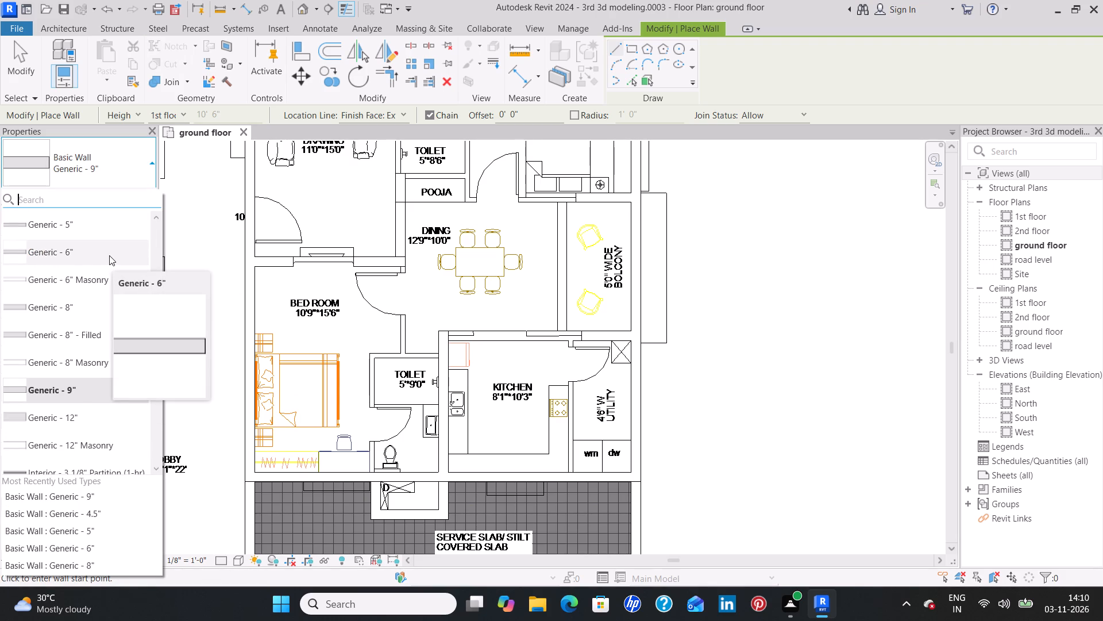
scroll(109, 255, up, 1)
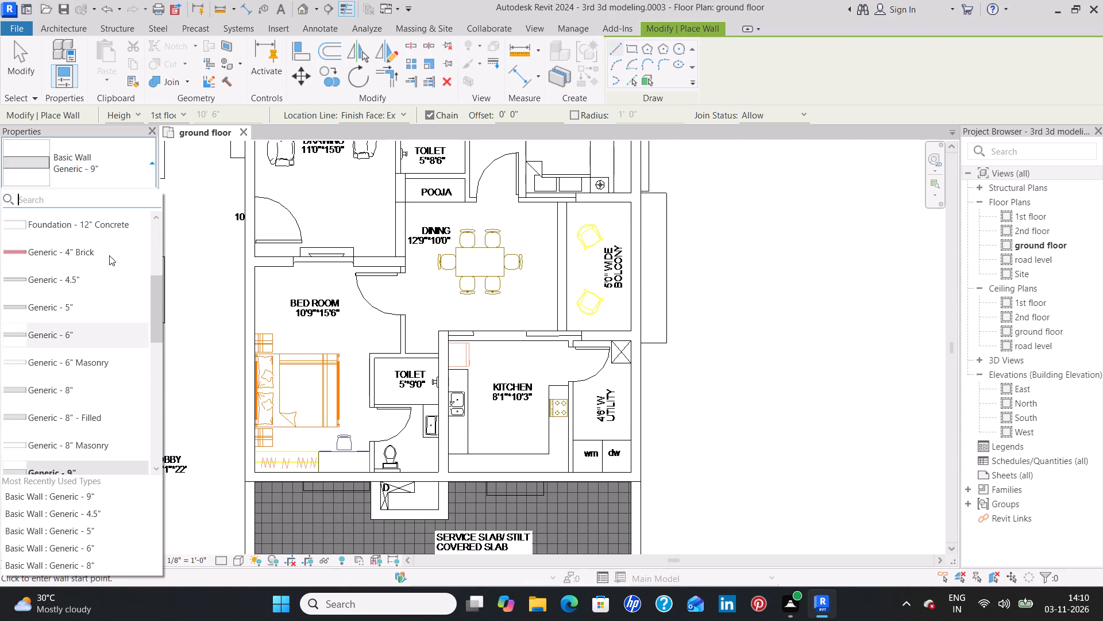
scroll(109, 255, up, 1)
click(95, 366)
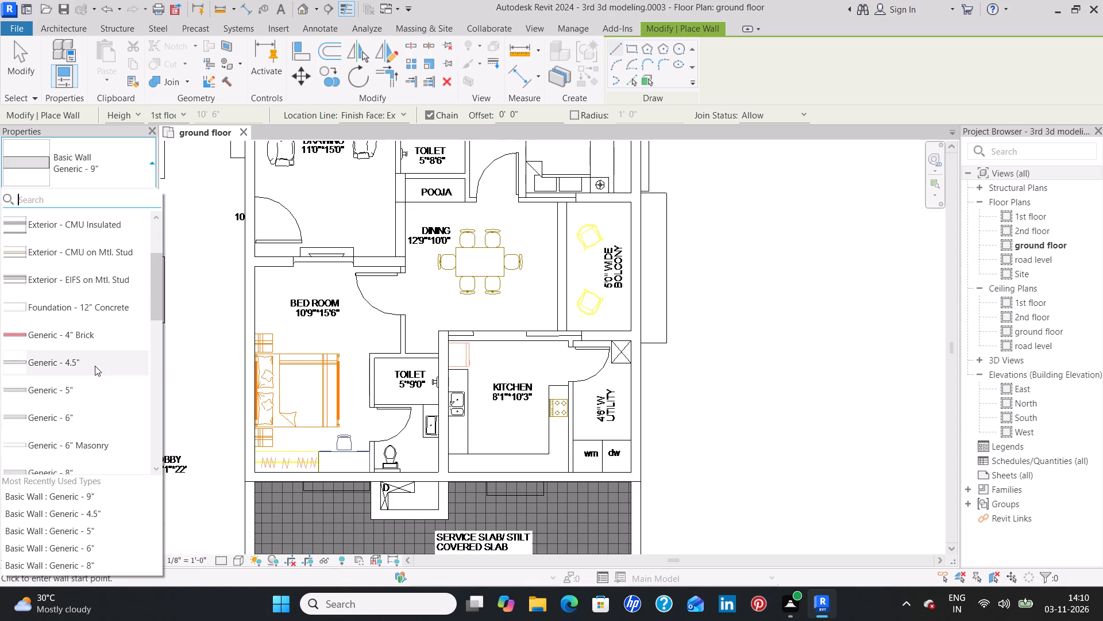
middle_drag(348, 213, 337, 295)
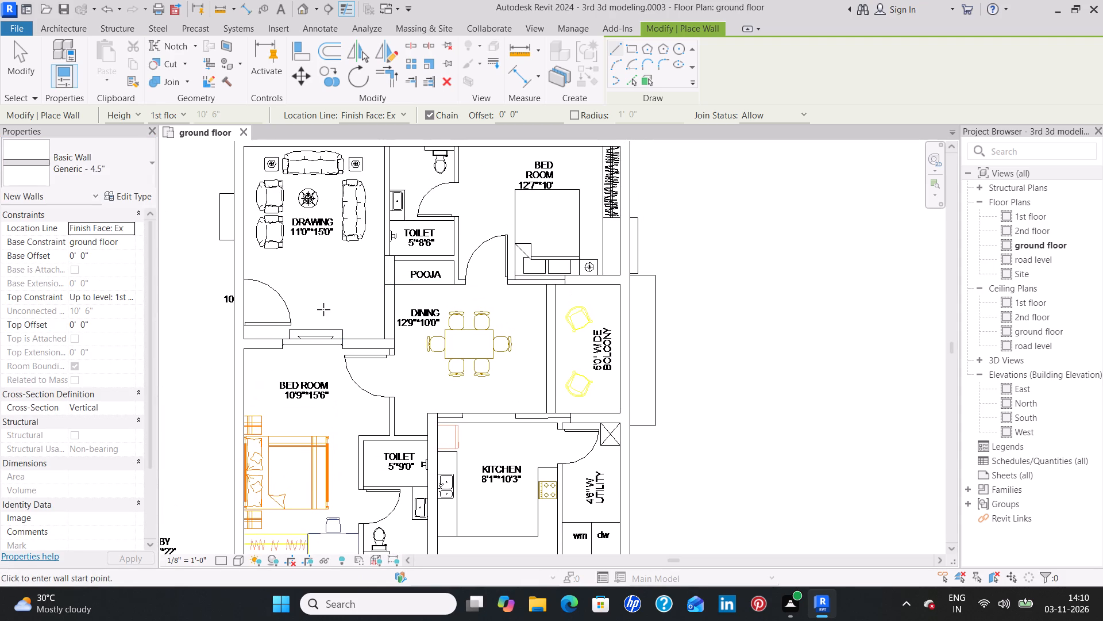
middle_drag(323, 268, 317, 346)
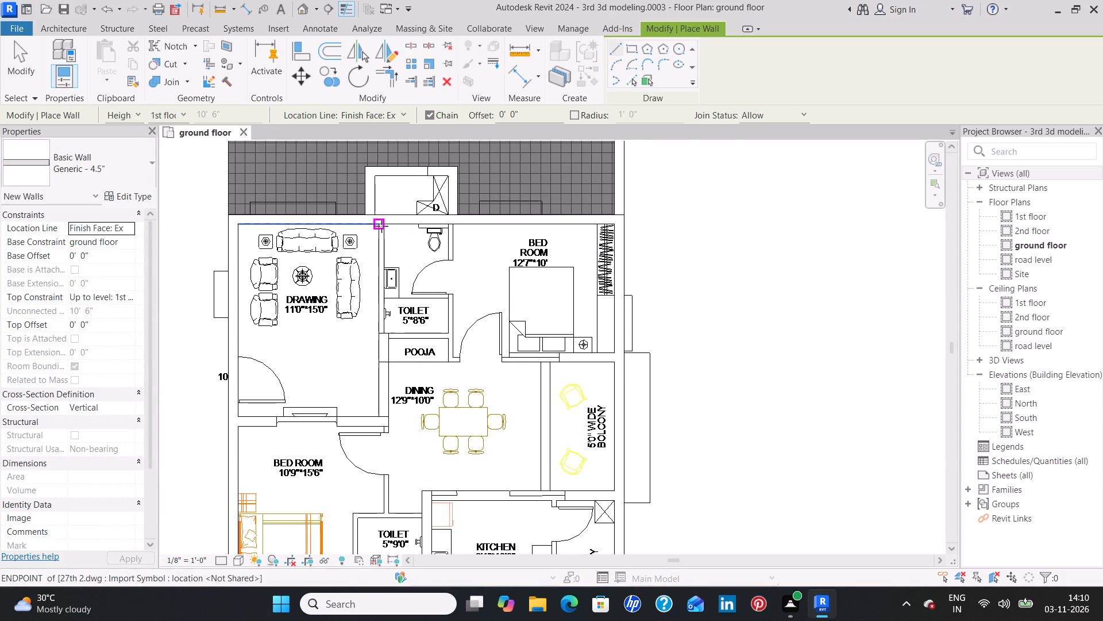
scroll(381, 226, up, 3)
click(386, 225)
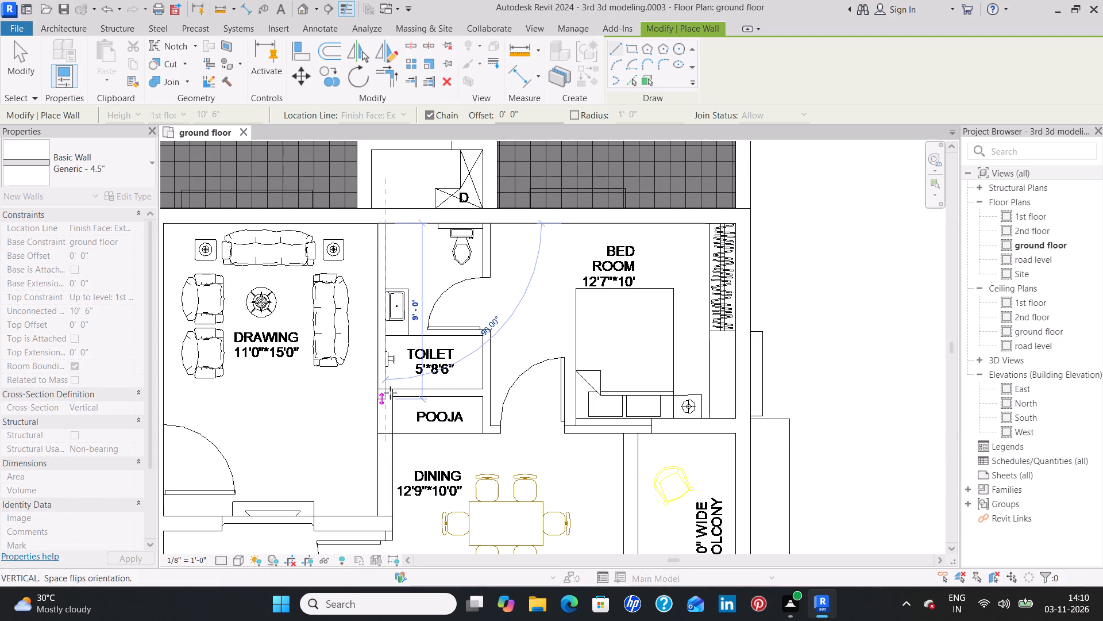
click(388, 387)
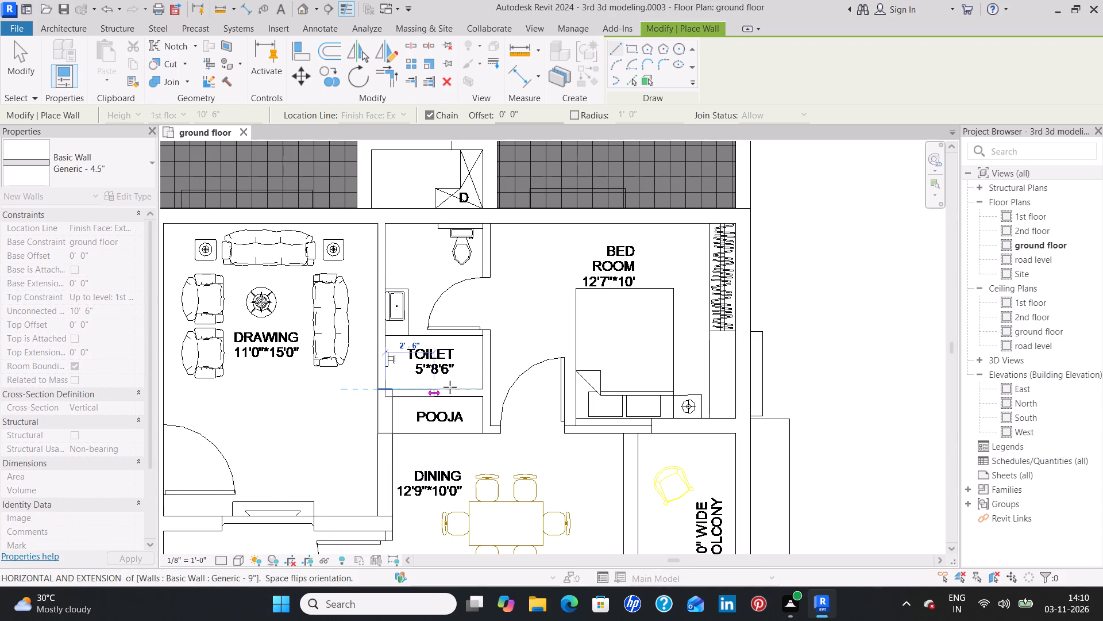
click(482, 385)
key(Escape)
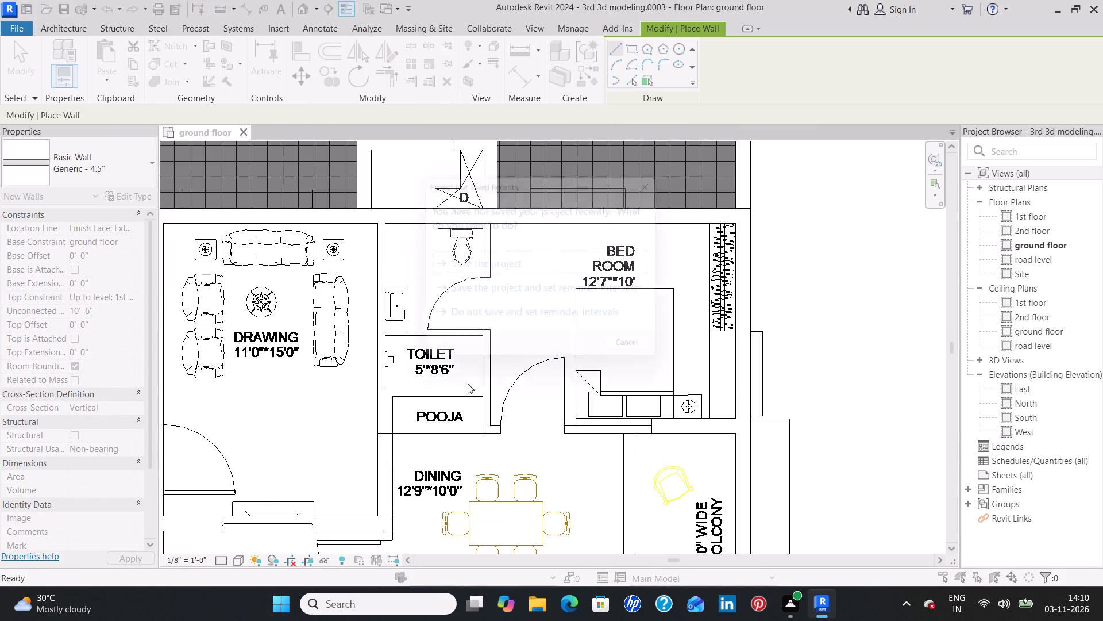
Save the project, keeping the backup file as the save location instead of 3rd 3d modeling.rvt.
click(535, 266)
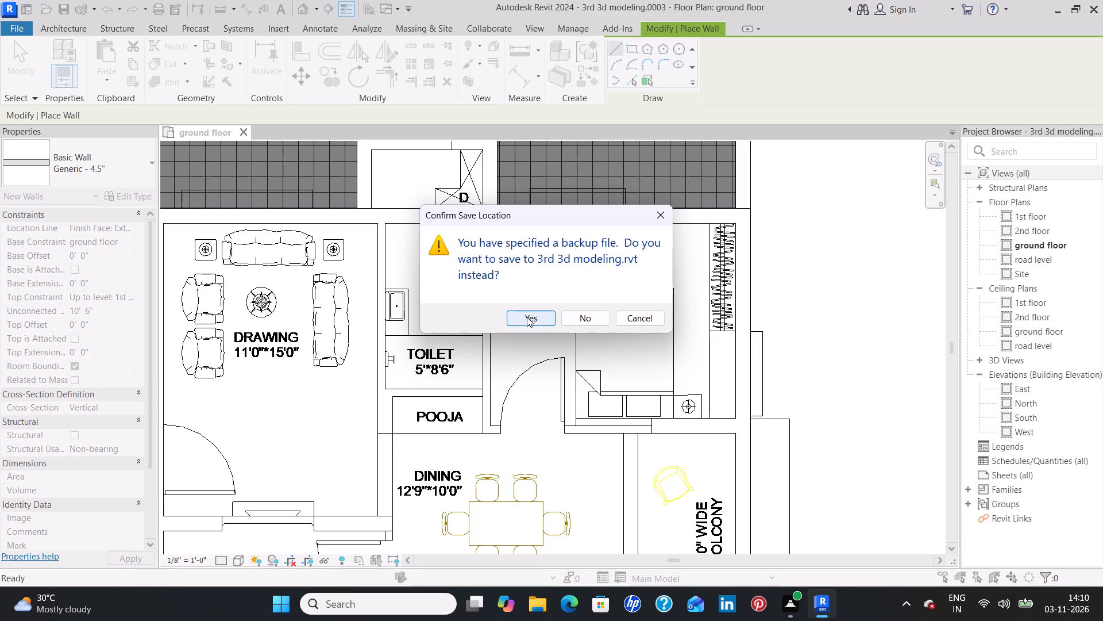
click(581, 321)
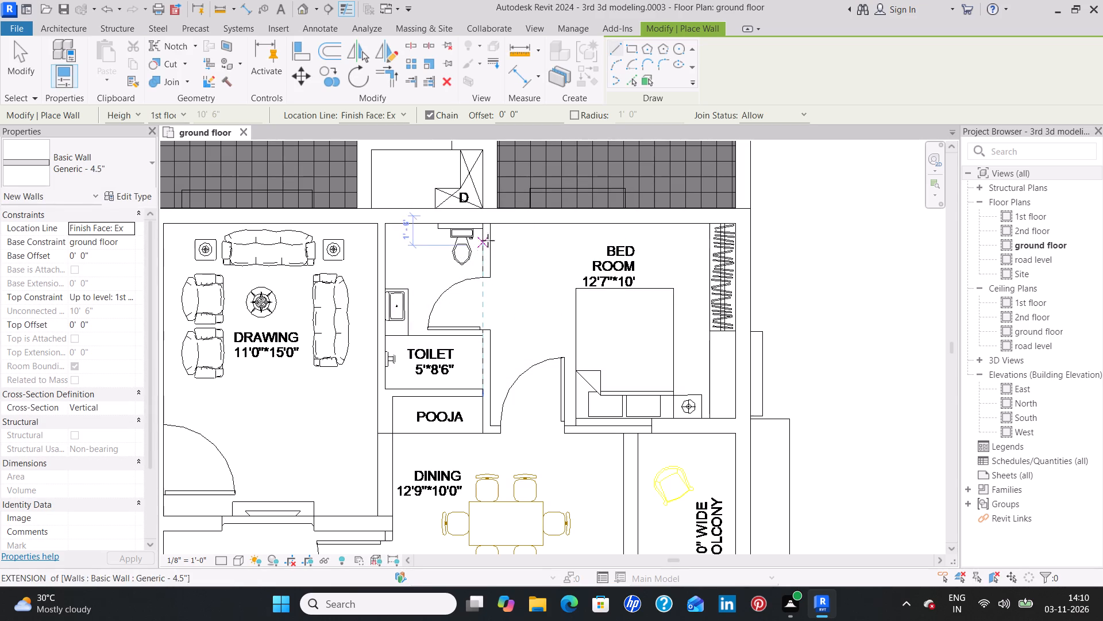
Draw a Generic - 4.5" wall 10'9" along the 12'7"*10' bedroom's toilet and pooja side, continuing along the dining edge to the 9" wall, flipped.
click(491, 223)
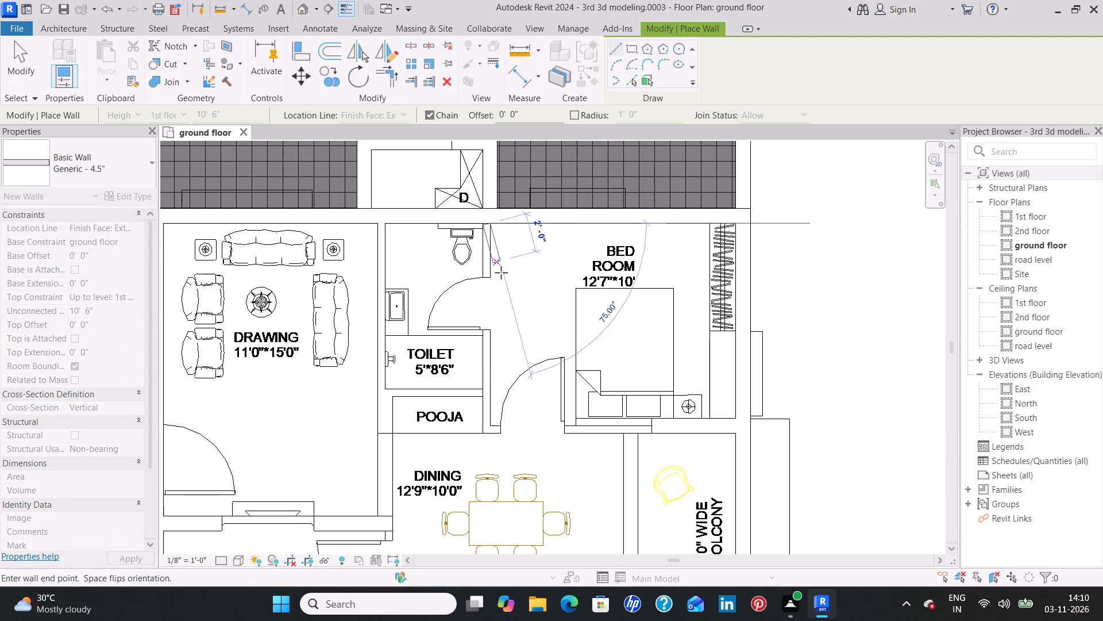
click(489, 431)
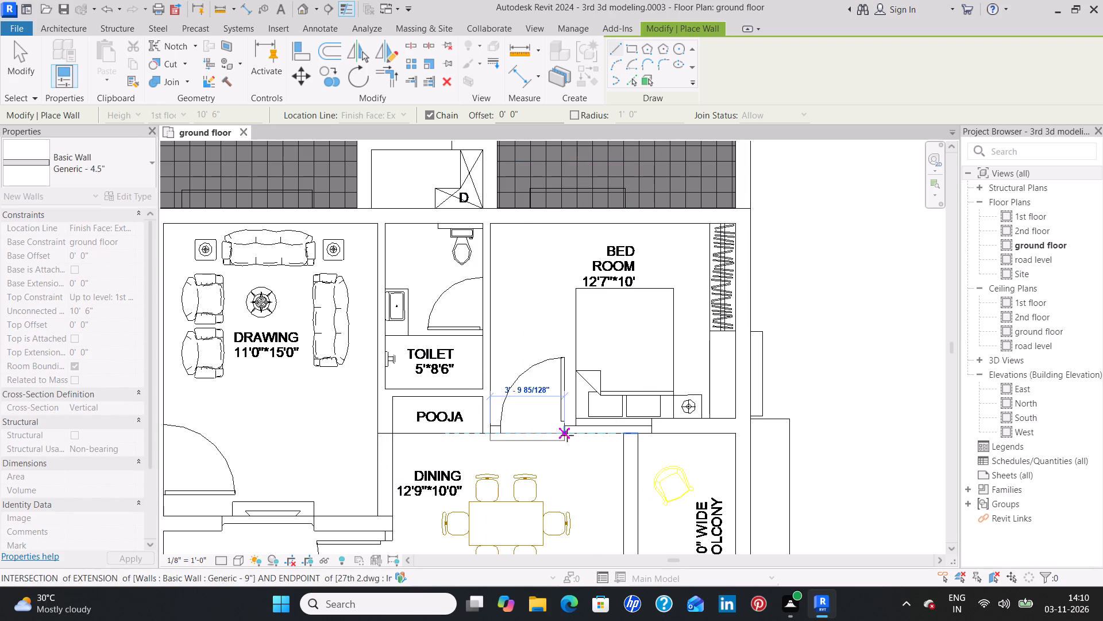
key(space)
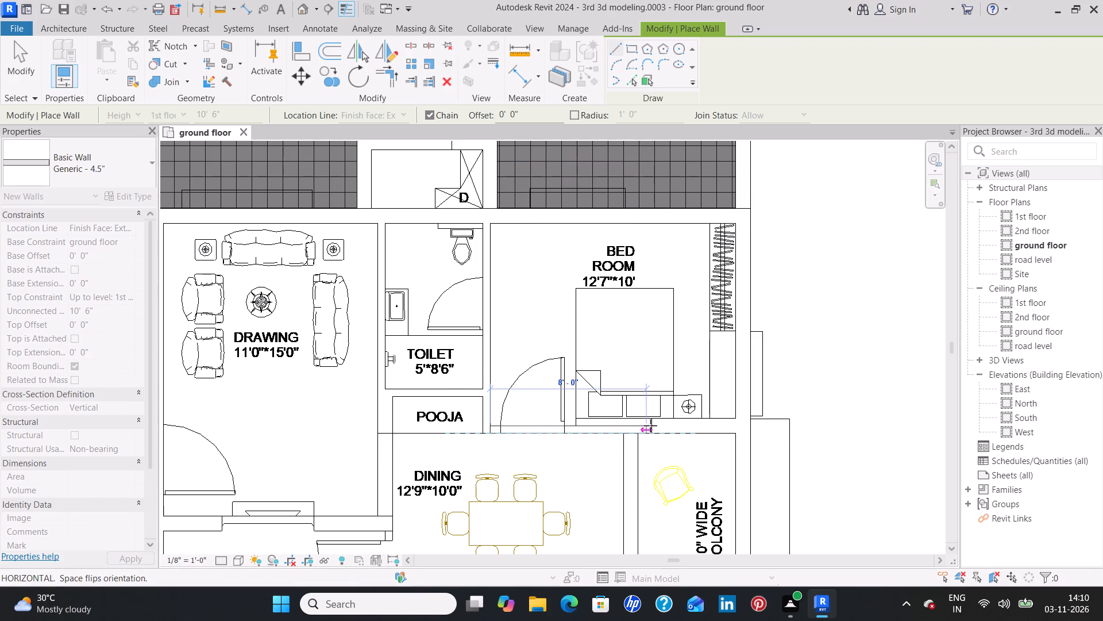
scroll(653, 425, up, 3)
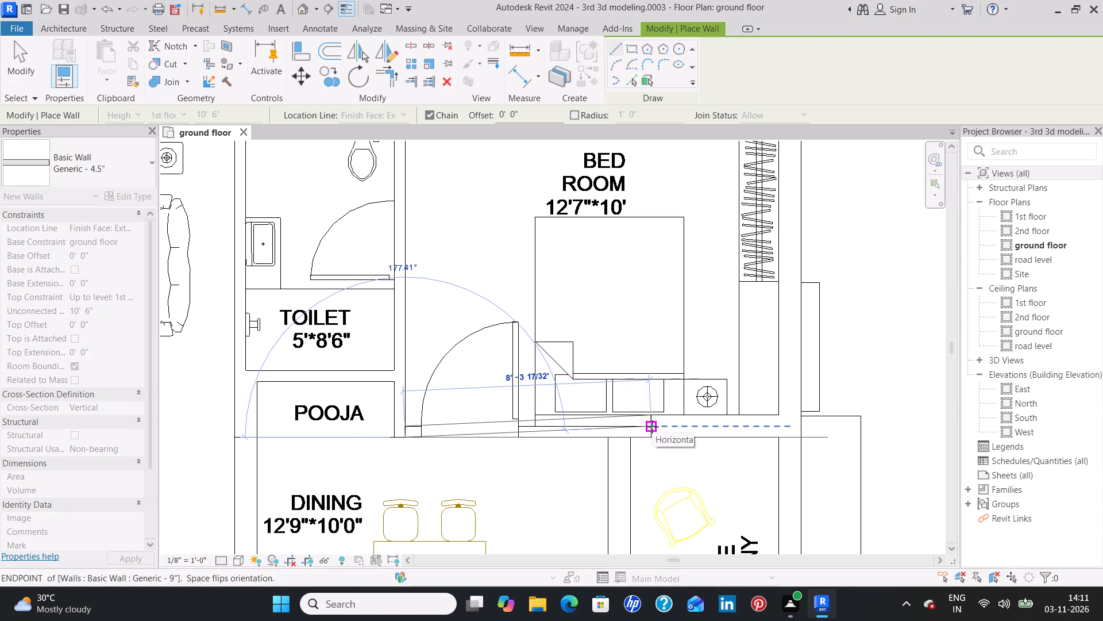
click(652, 435)
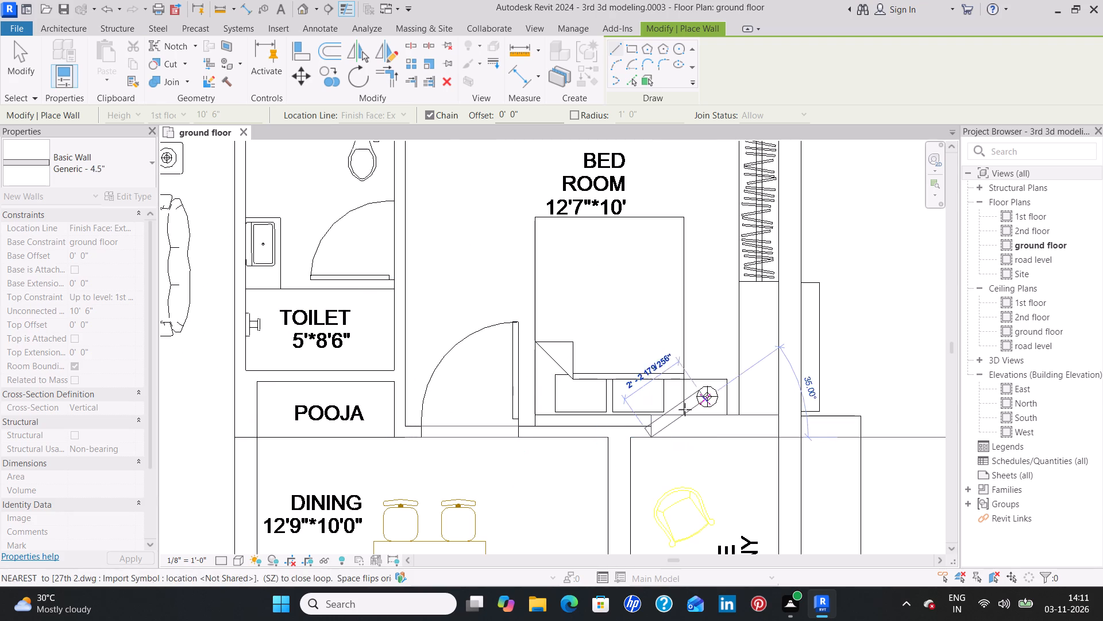
key(Escape)
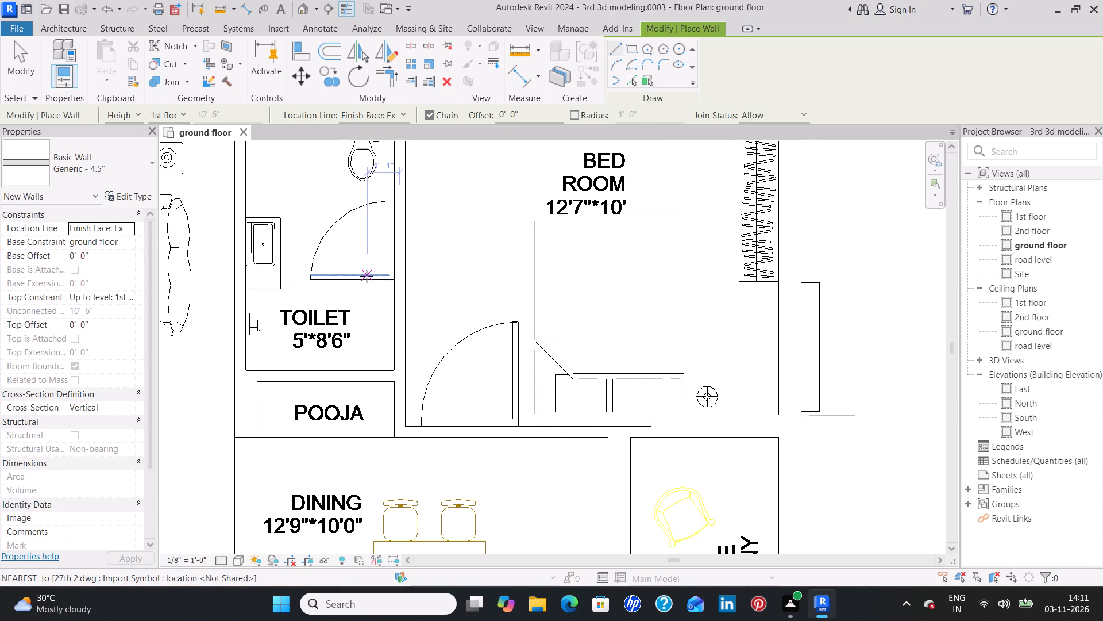
scroll(367, 276, down, 3)
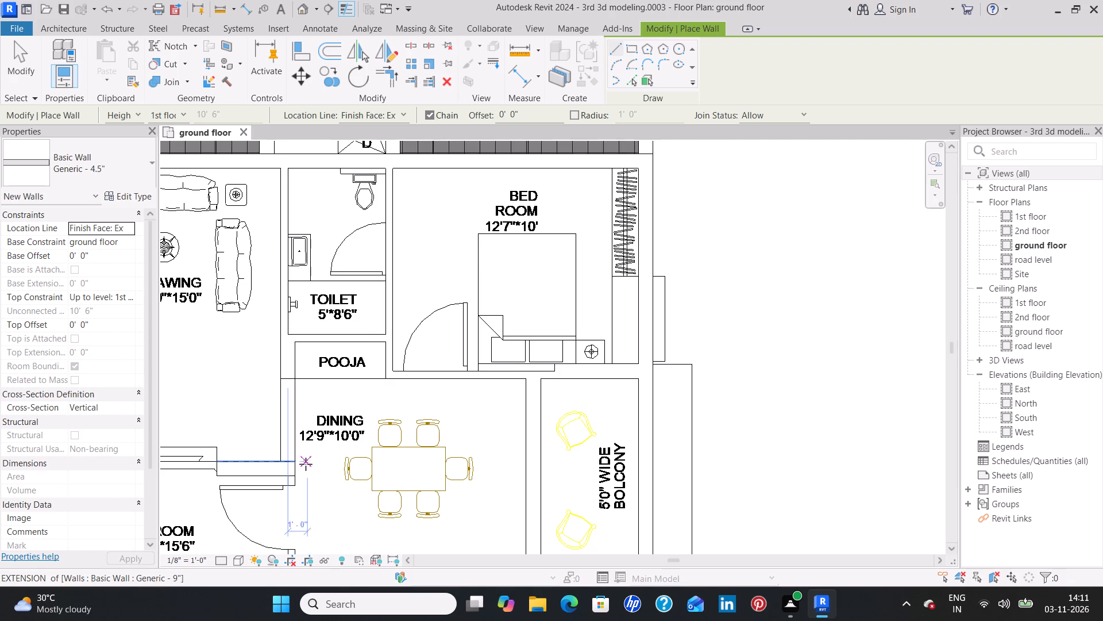
Draw a Generic - 4.5" wall about 4'9" long across the recess on the 10'9"*15'6" bedroom's drawing room side.
middle_drag(310, 453, 484, 276)
scroll(298, 290, up, 2)
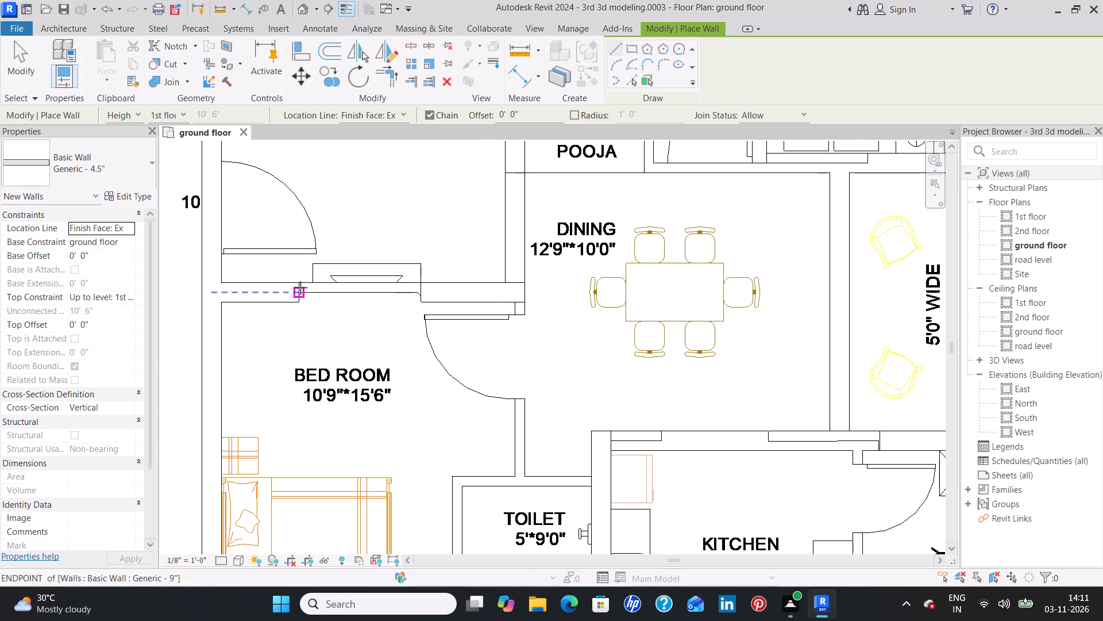
click(298, 283)
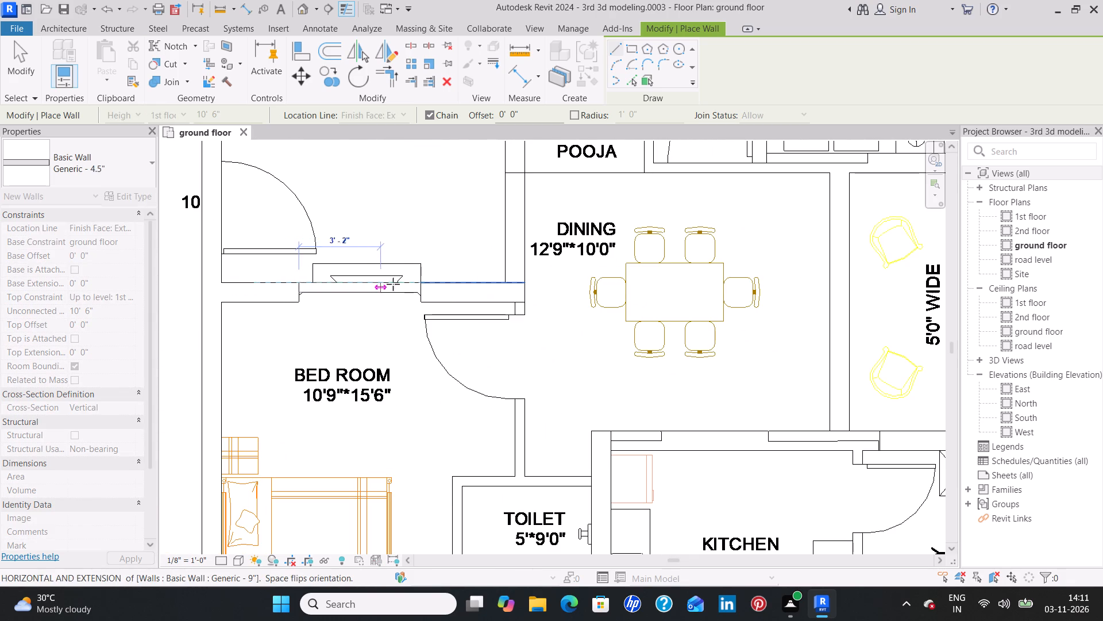
click(422, 284)
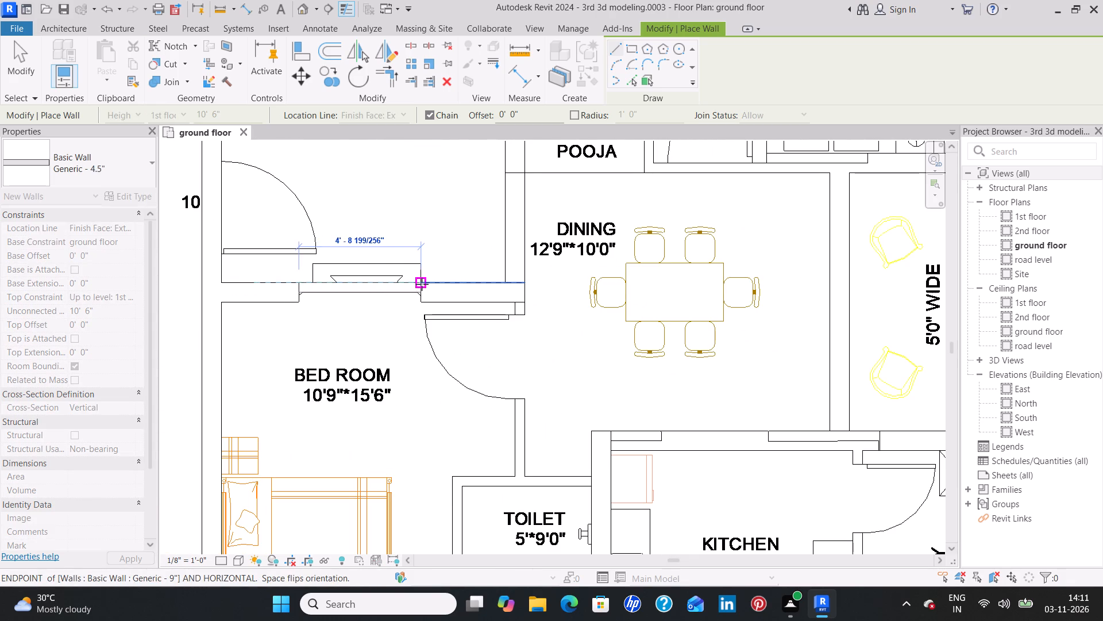
key(Escape)
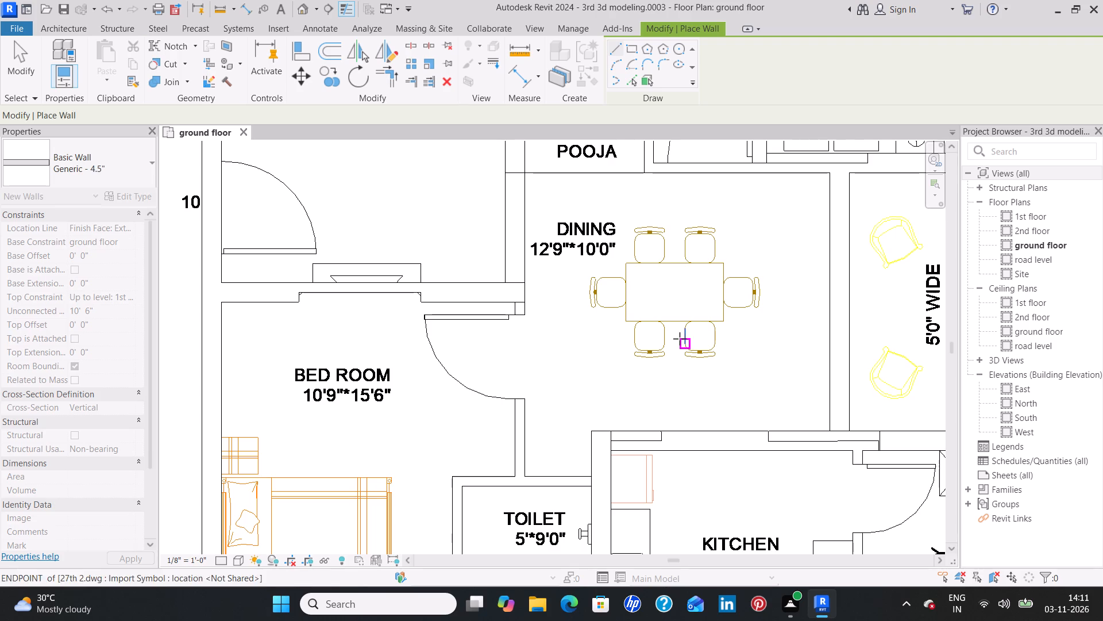
Draw a Generic - 4.5" wall 10'5" long along the kitchen's dining and balcony edge, flipped, ending at the 9" kitchen wall.
middle_drag(680, 339, 336, 447)
scroll(396, 384, down, 1)
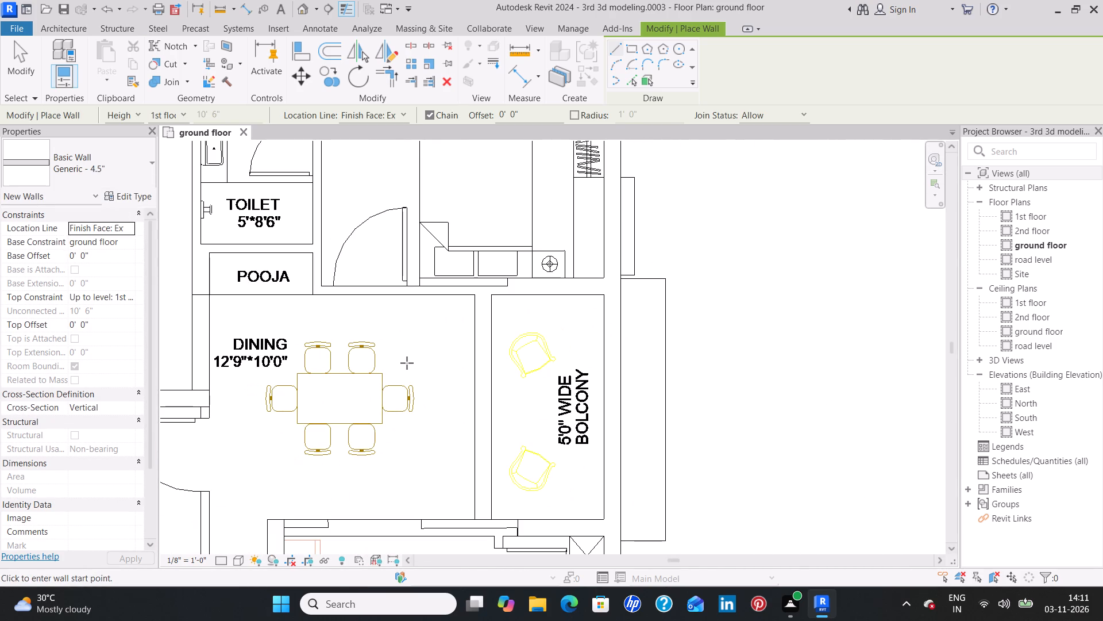
scroll(406, 358, down, 2)
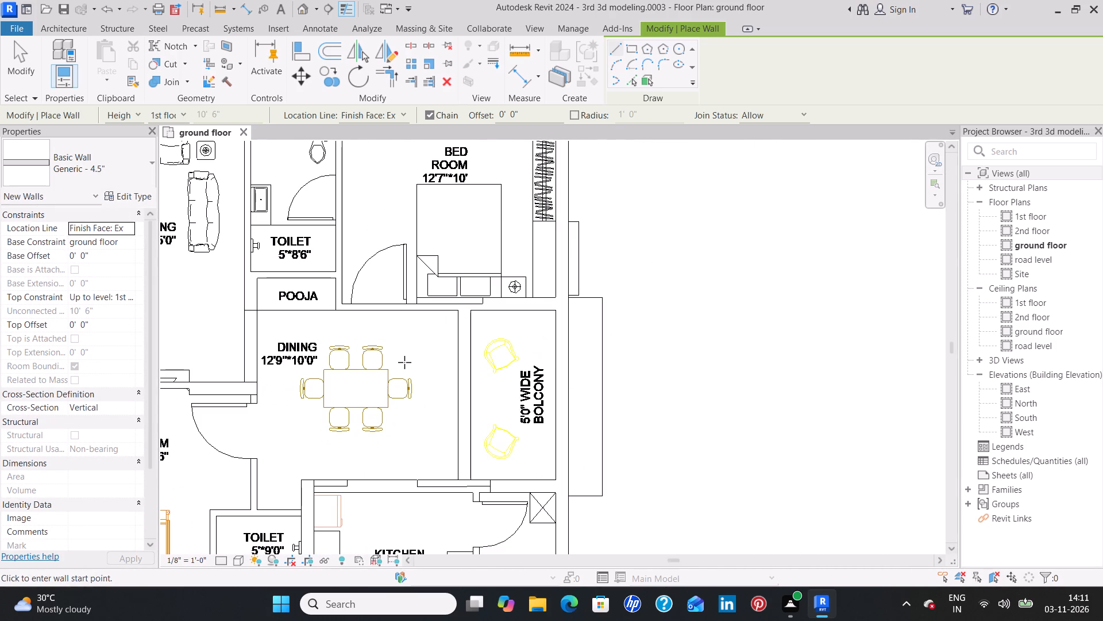
middle_drag(400, 438, 425, 263)
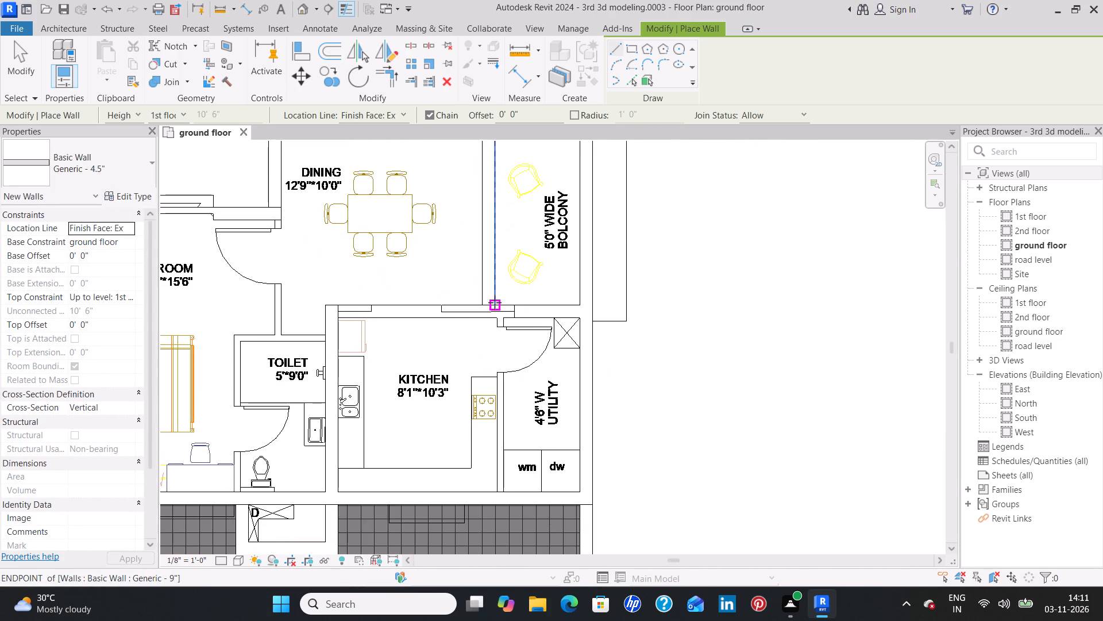
scroll(495, 302, up, 4)
click(529, 307)
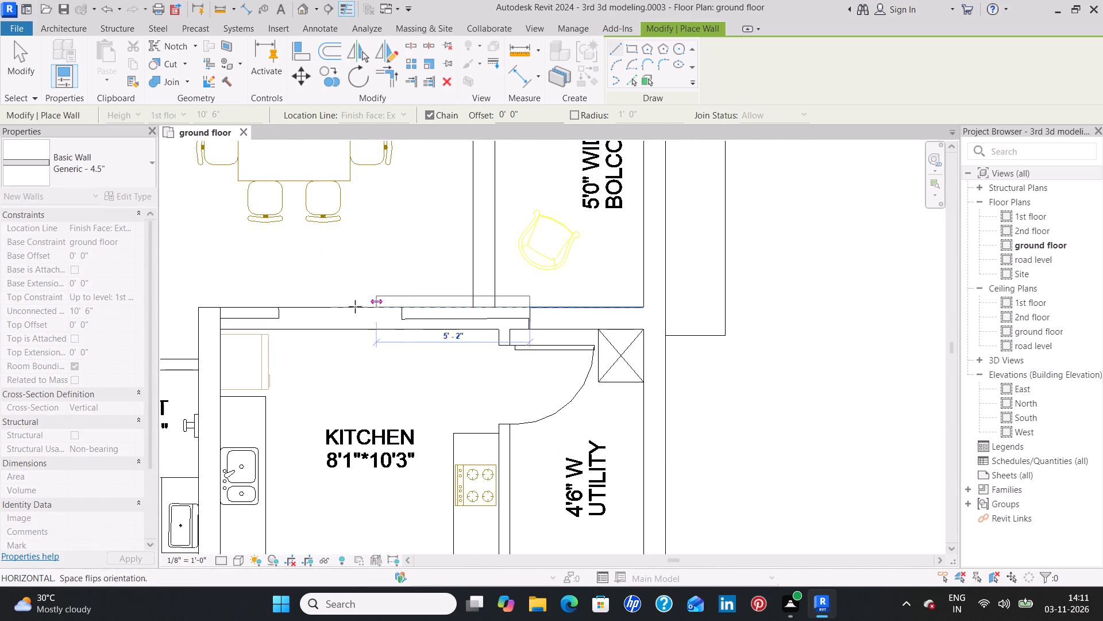
key(space)
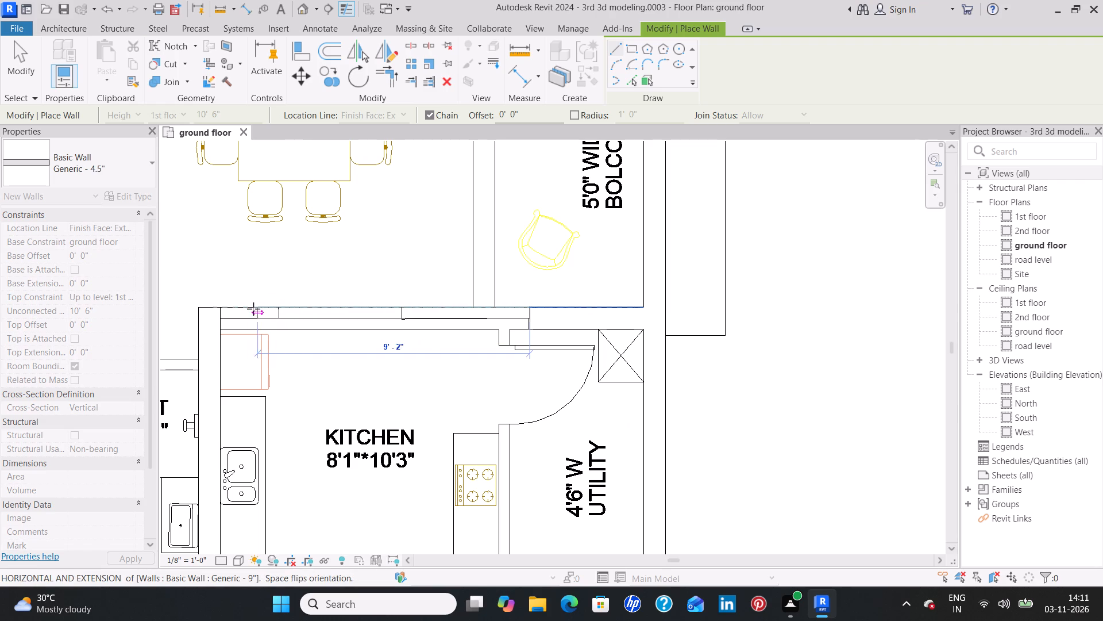
click(220, 309)
key(Escape)
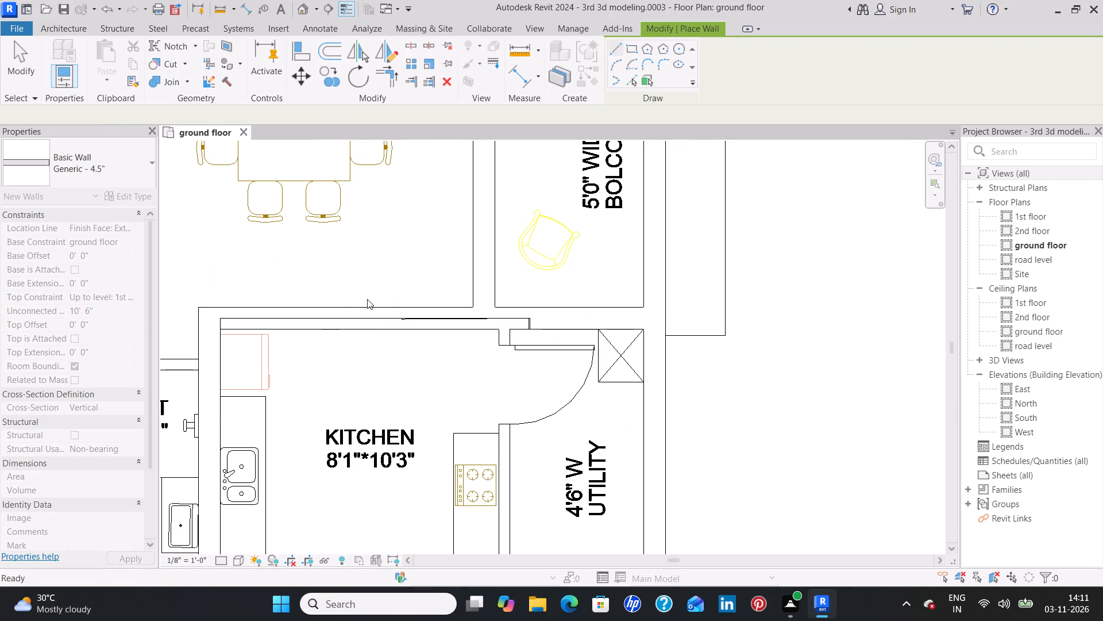
scroll(397, 262, down, 3)
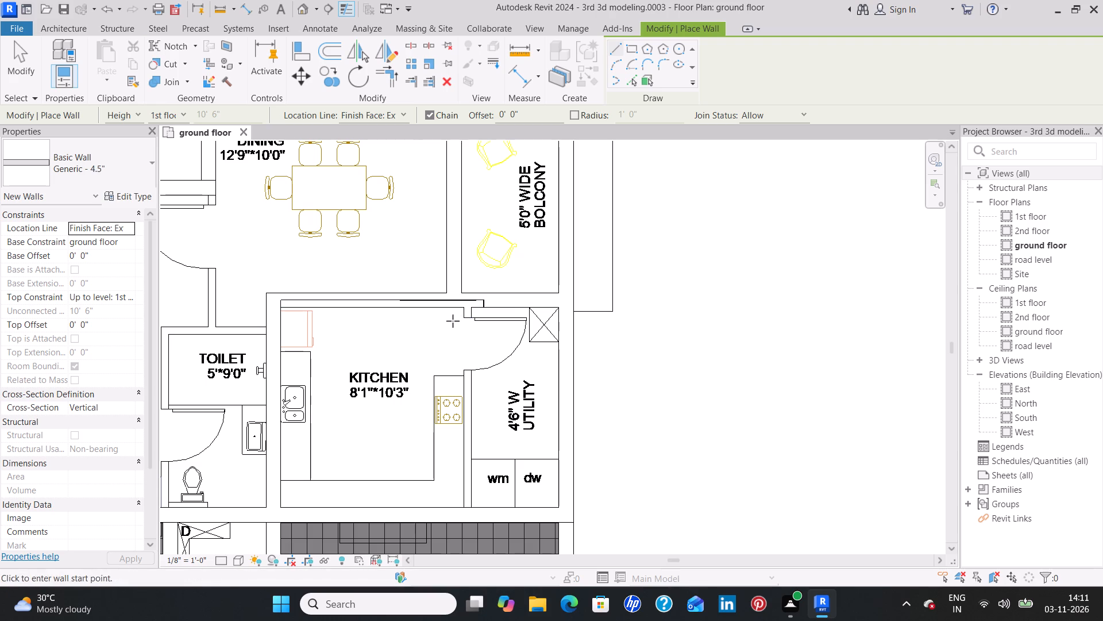
key(Escape)
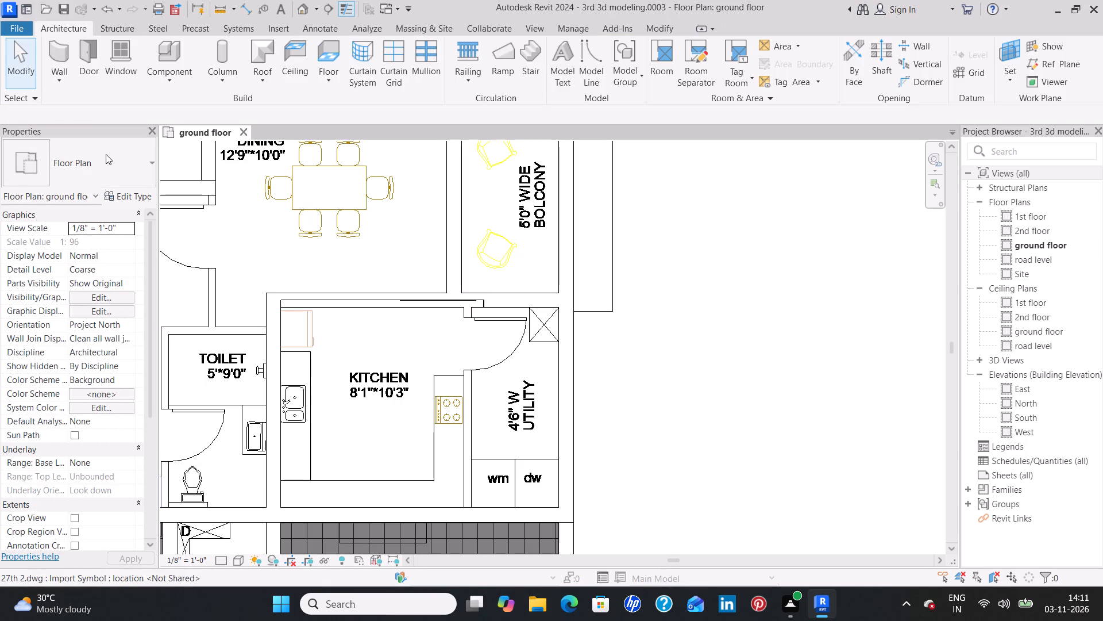
Draw a flipped Generic - 4.5" wall about 10'7 1/2" long between the kitchen and the utility, up to the kitchen's dining-side wall.
click(54, 49)
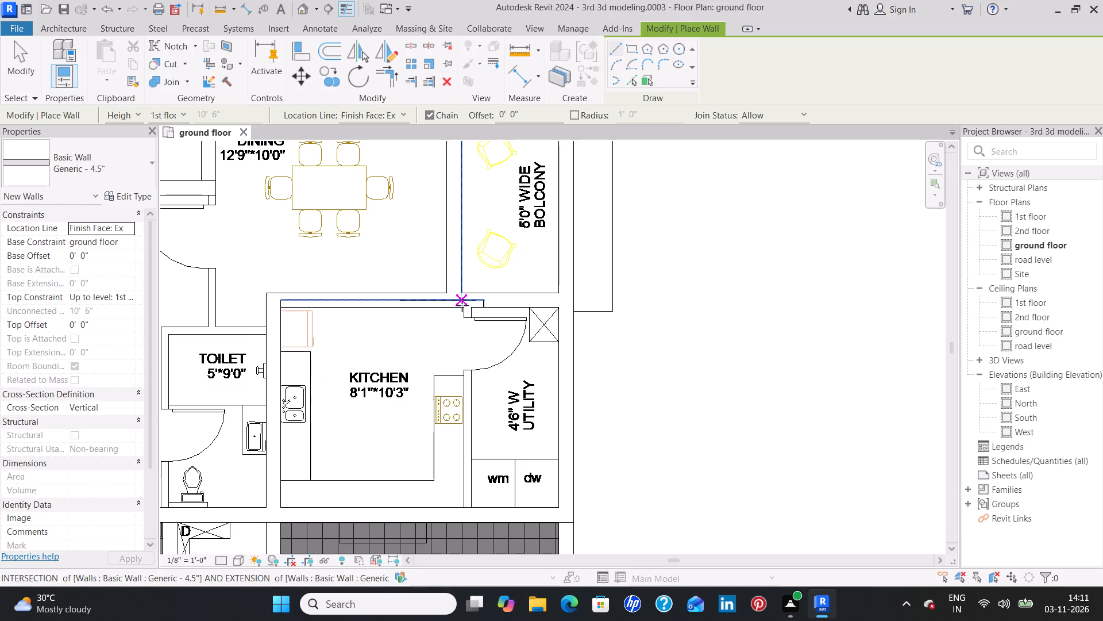
click(472, 504)
key(space)
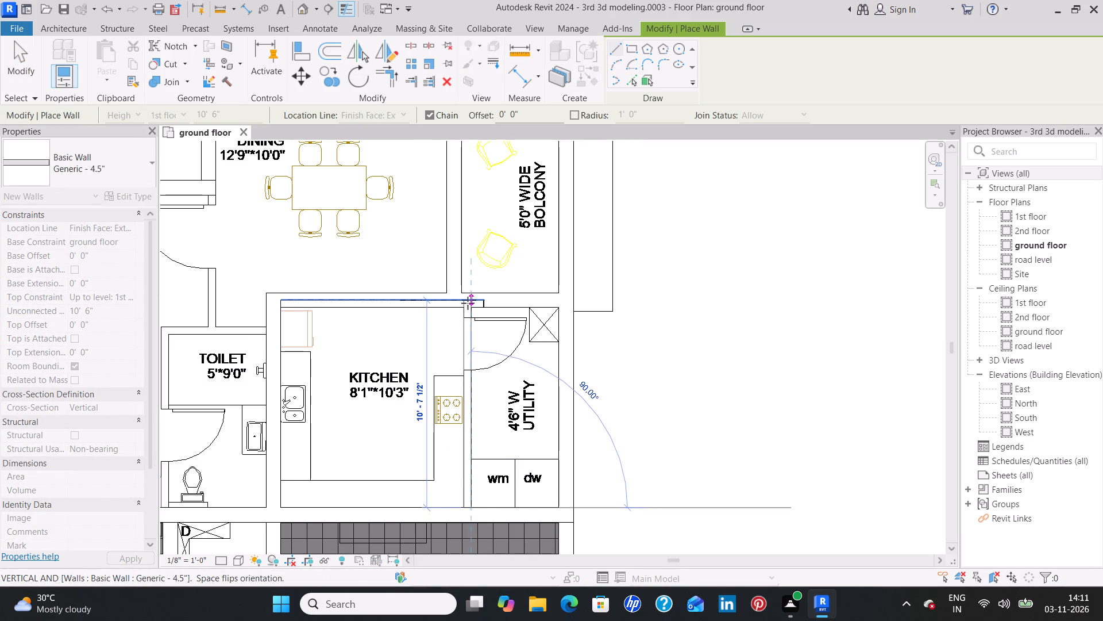
click(468, 301)
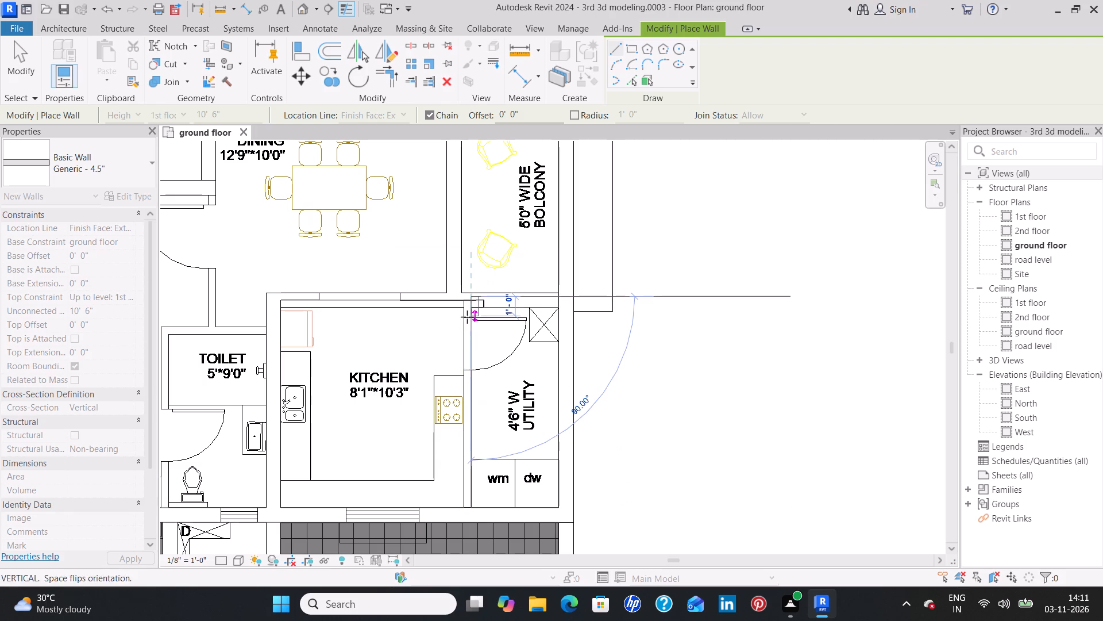
key(Escape)
scroll(424, 369, down, 2)
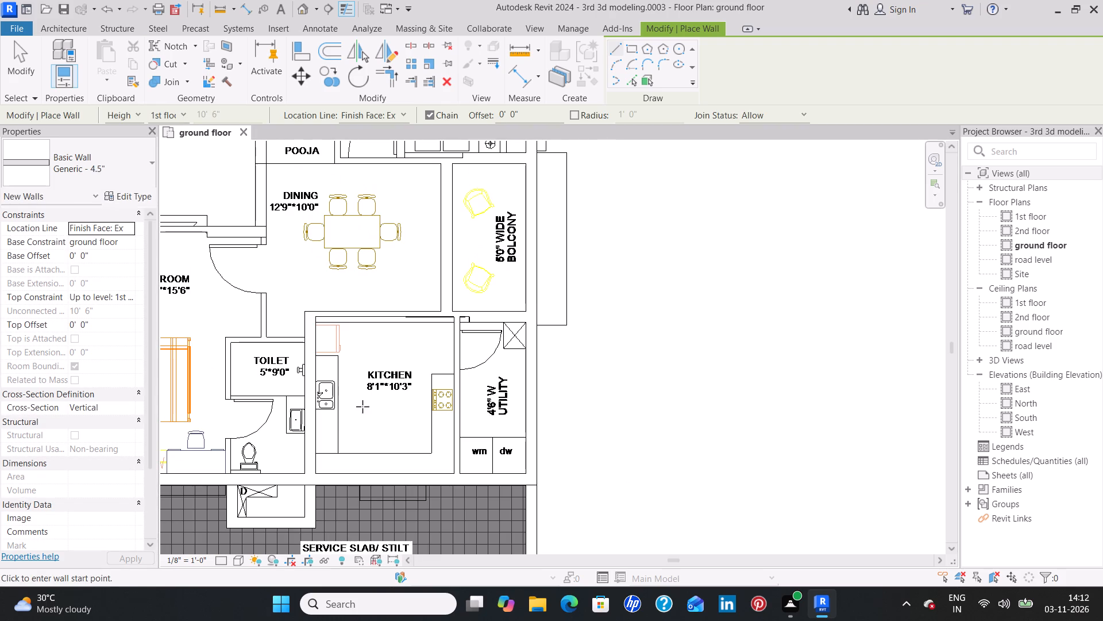
Draw flipped Generic - 4.5" walls around the 5'*9'0" toilet, from the kitchen wall along its dining side and 9'3" down to the outer 9" wall.
middle_drag(360, 410, 444, 351)
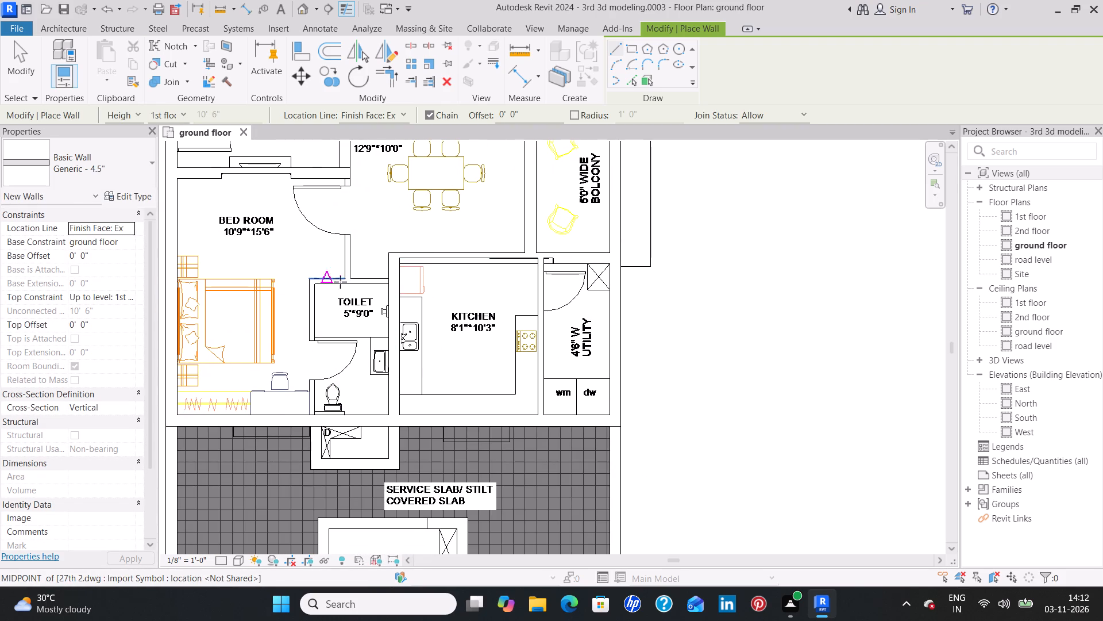
click(388, 279)
key(space)
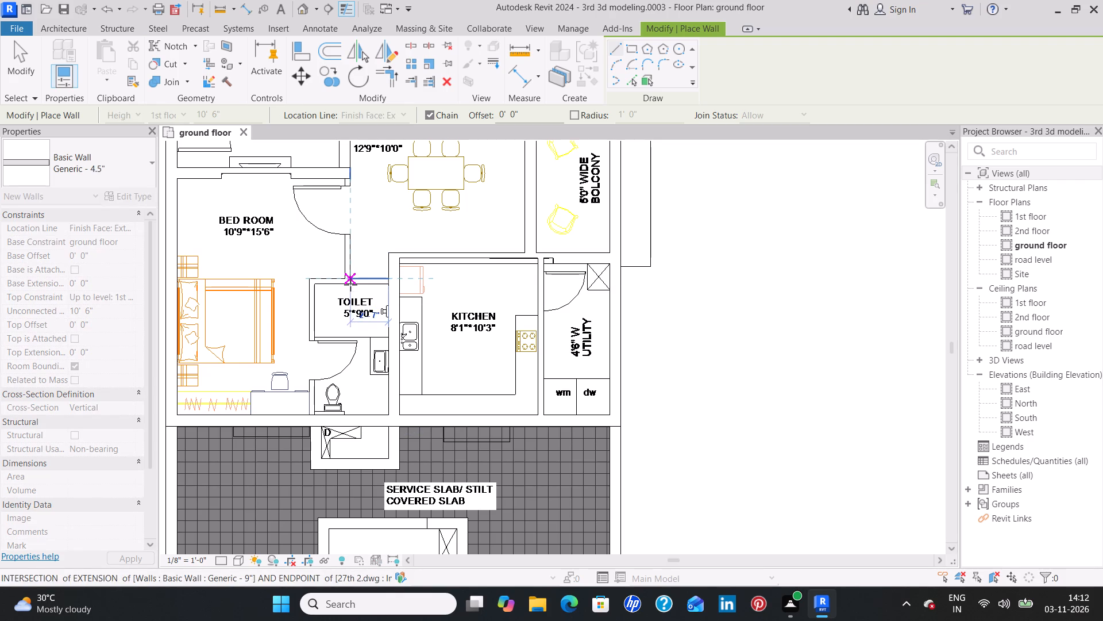
click(309, 280)
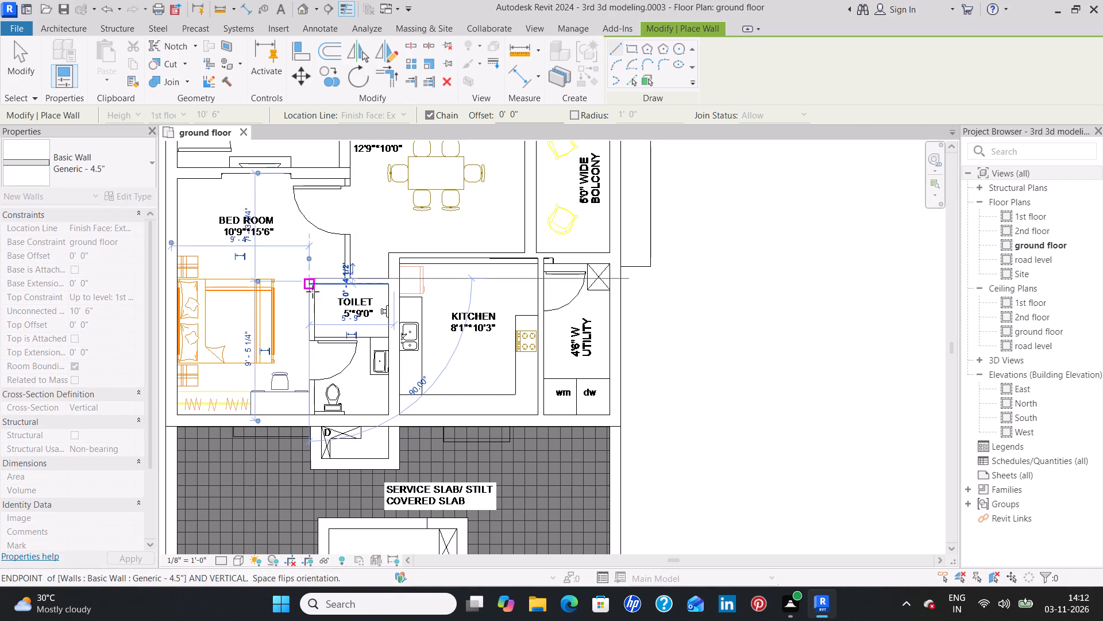
click(306, 413)
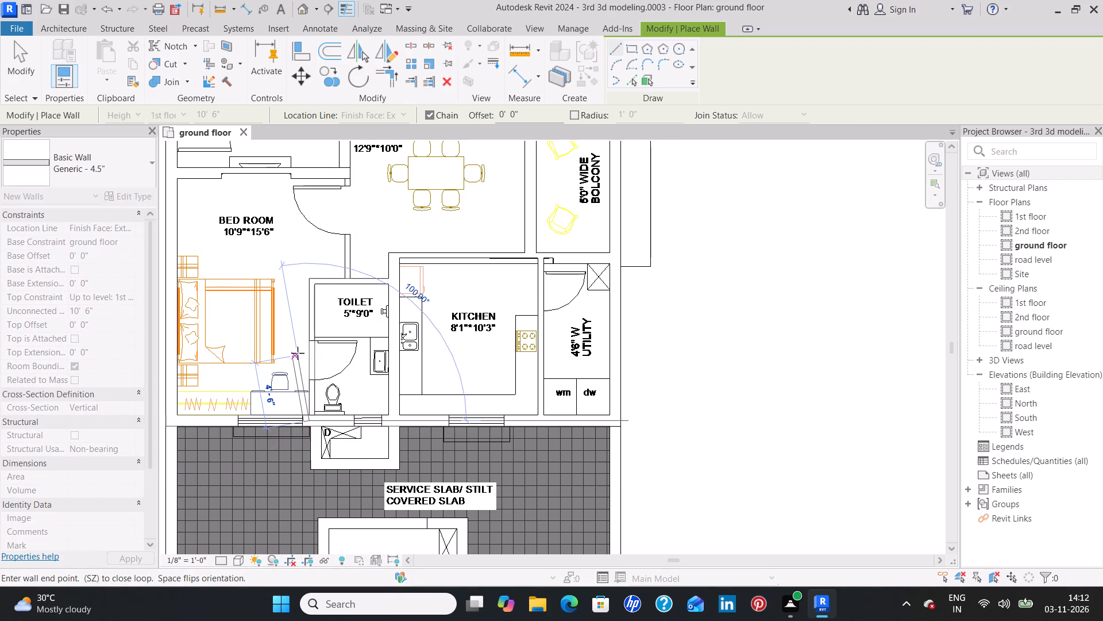
key(Escape)
Draw a Generic - 4.5" wall 6'9" long between the 10'9"*15'6" bedroom and dining, from the 9" wall's end to the toilet wall.
middle_drag(373, 195, 376, 273)
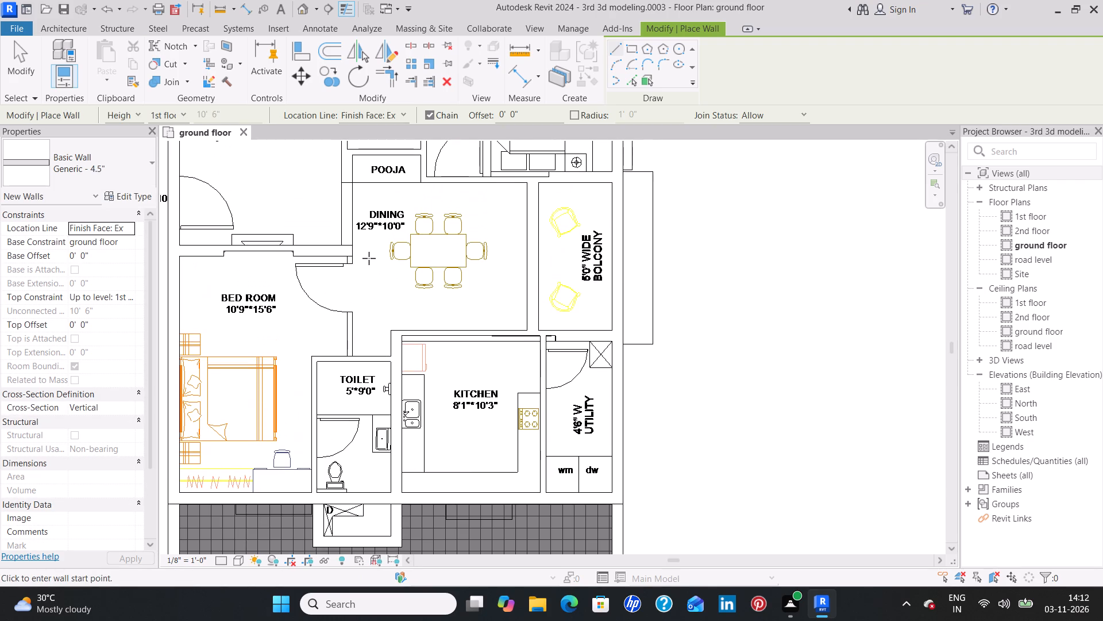
scroll(349, 255, up, 3)
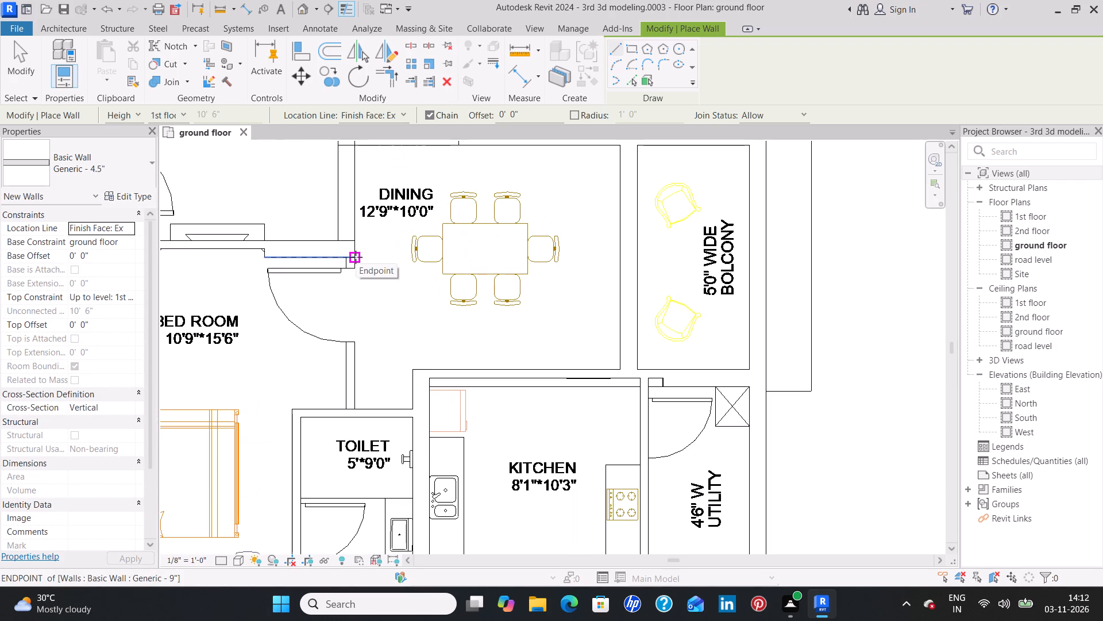
click(354, 257)
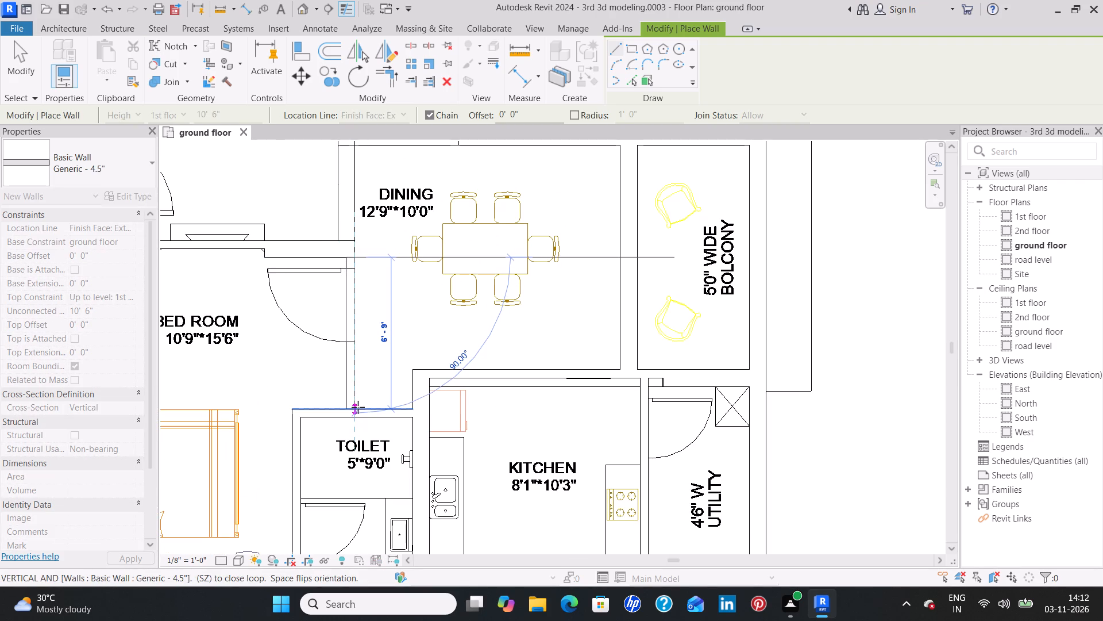
click(353, 411)
key(Escape)
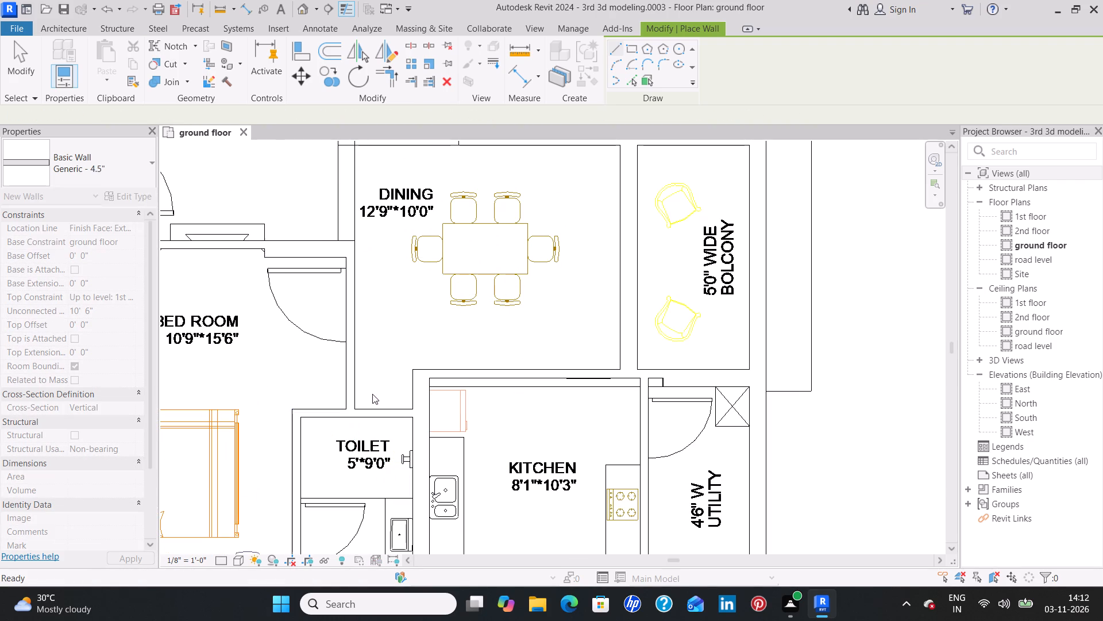
scroll(426, 304, down, 5)
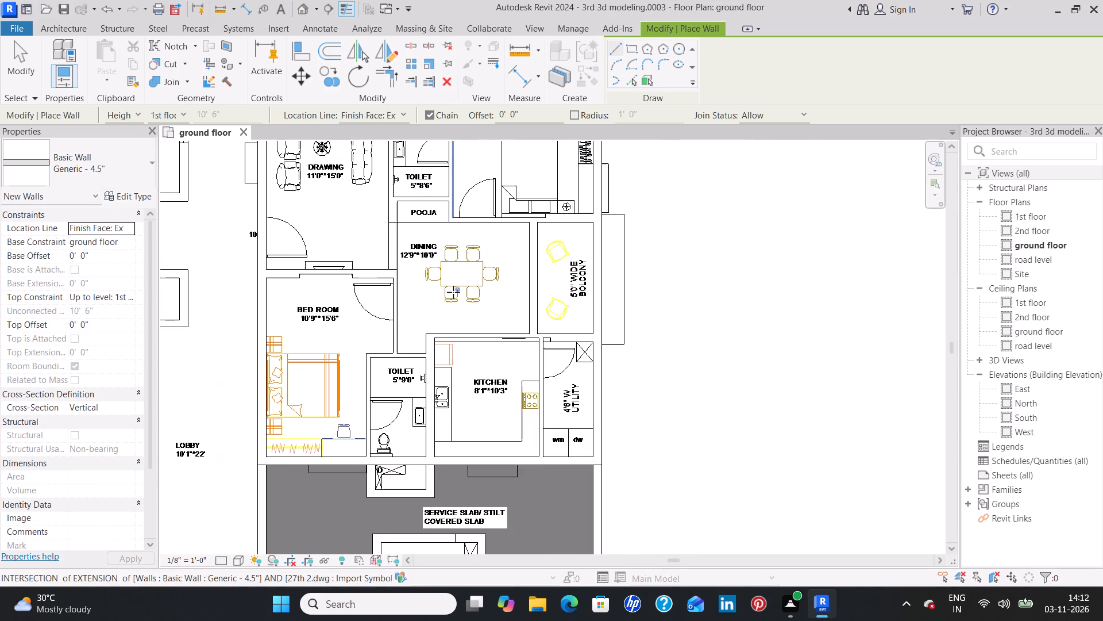
key(Escape)
Draw Generic - 9" walls around the three outer sides of the duct beside the 5'*8'6" toilet, about 7'2" wide.
middle_drag(439, 287, 427, 315)
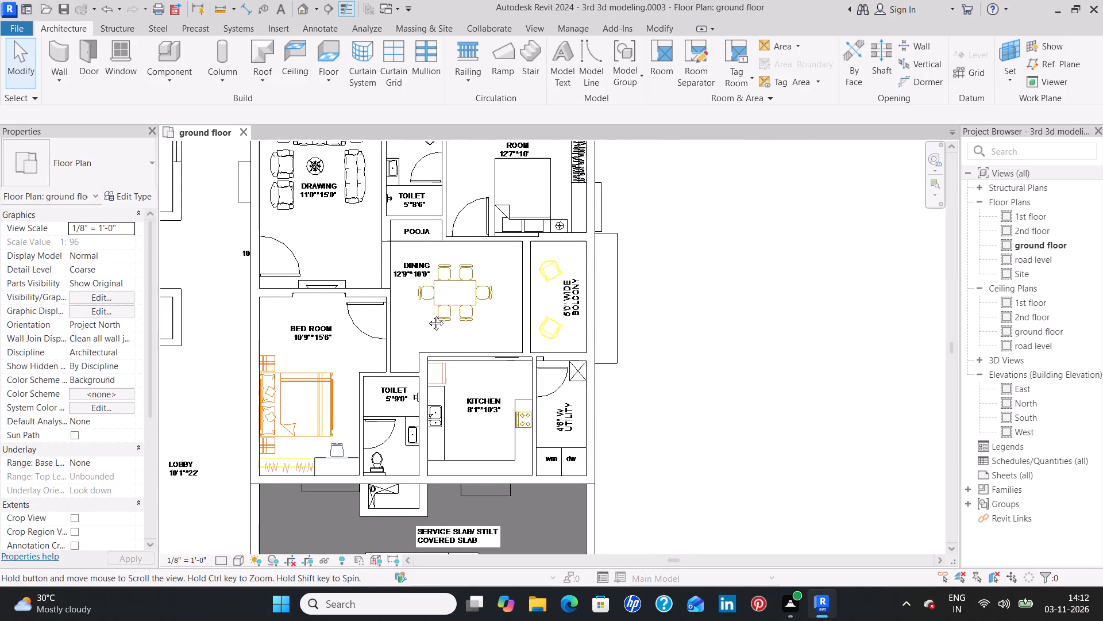
middle_drag(427, 315, 421, 324)
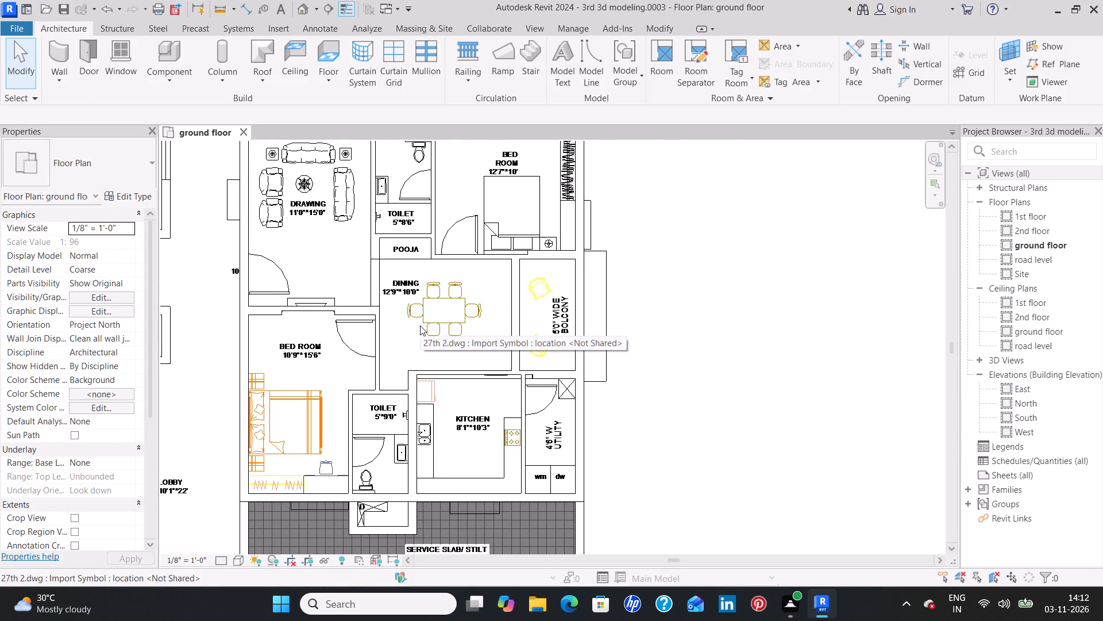
middle_drag(420, 325, 446, 319)
middle_drag(462, 316, 471, 315)
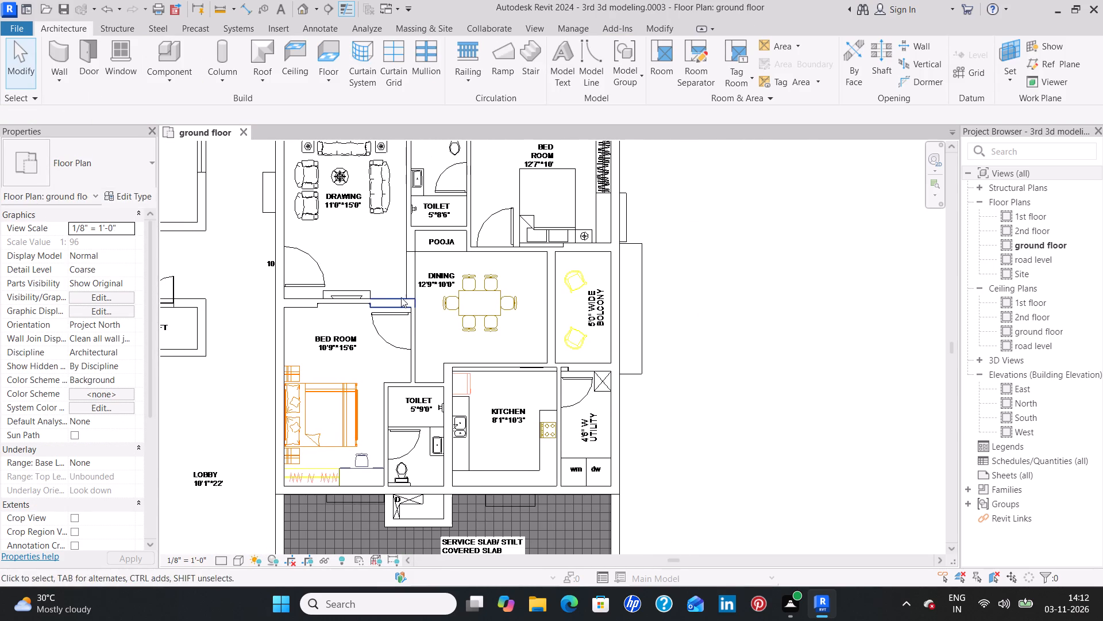
middle_drag(503, 290, 472, 315)
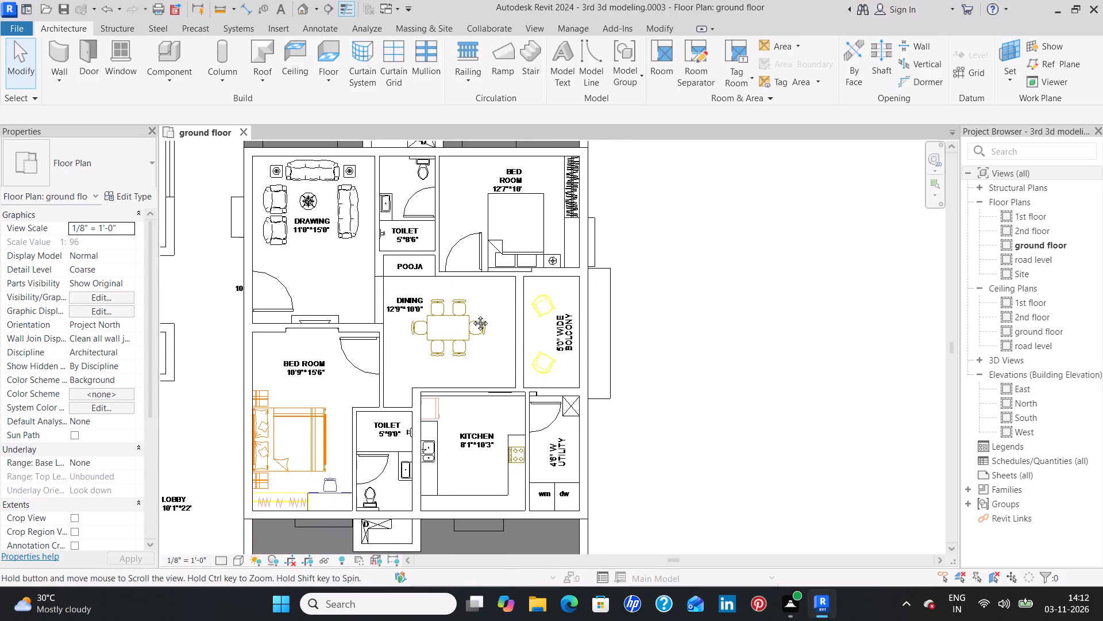
middle_drag(472, 315, 469, 454)
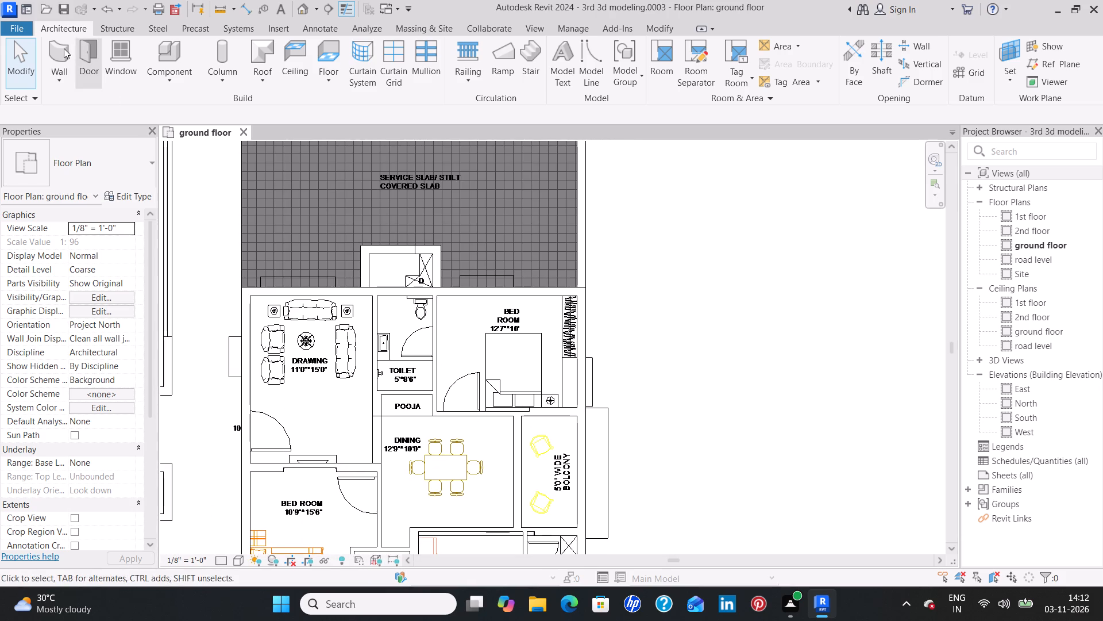
click(63, 49)
click(120, 158)
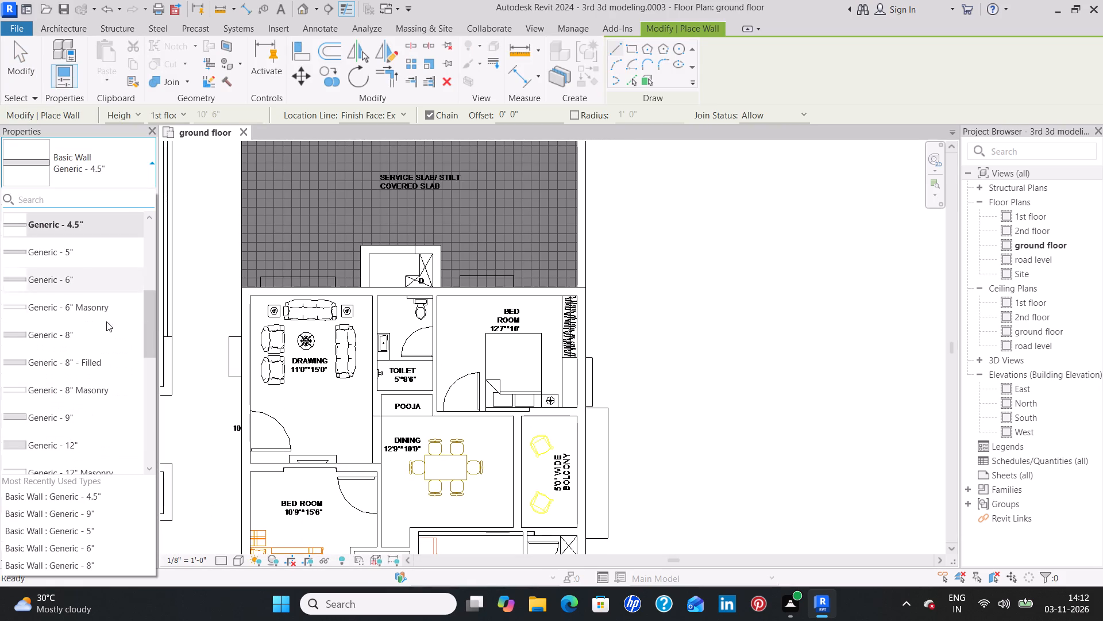
click(102, 414)
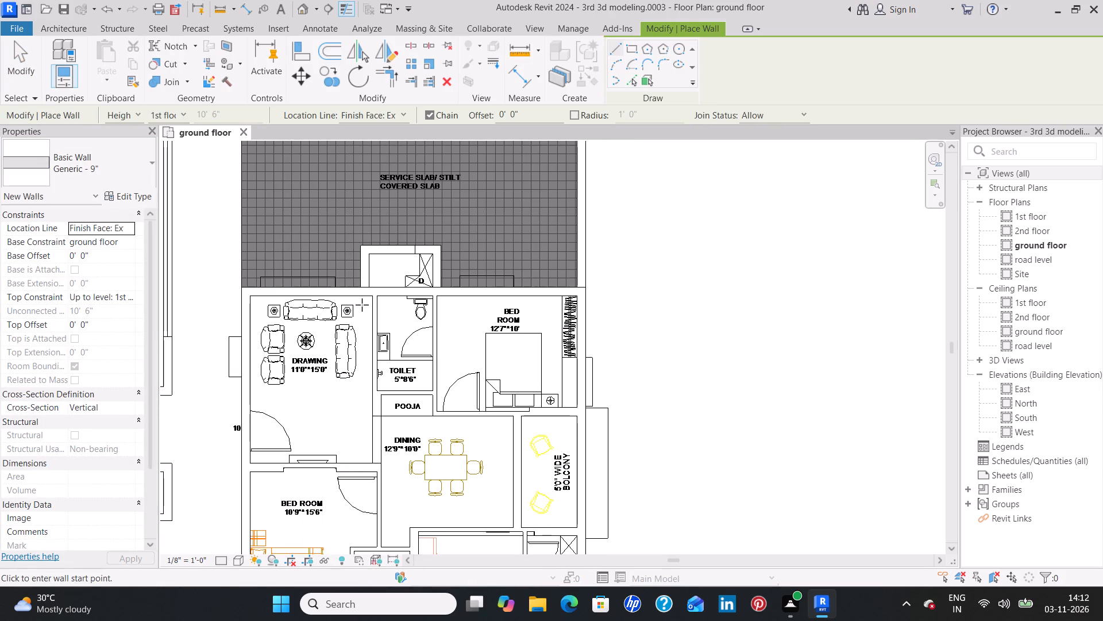
scroll(361, 291, up, 4)
click(361, 283)
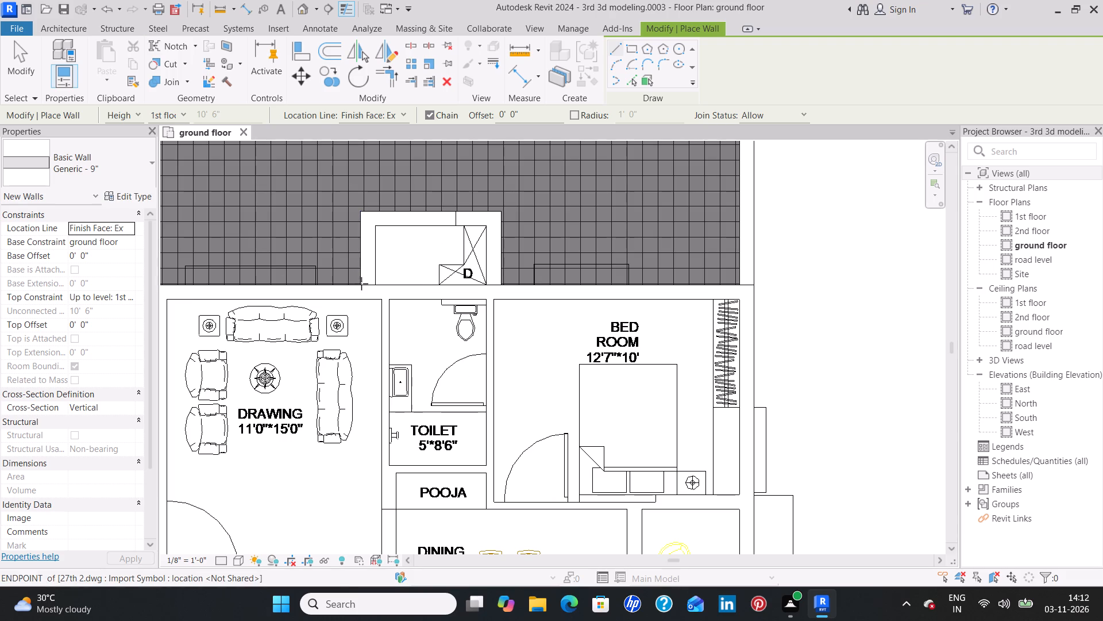
click(357, 214)
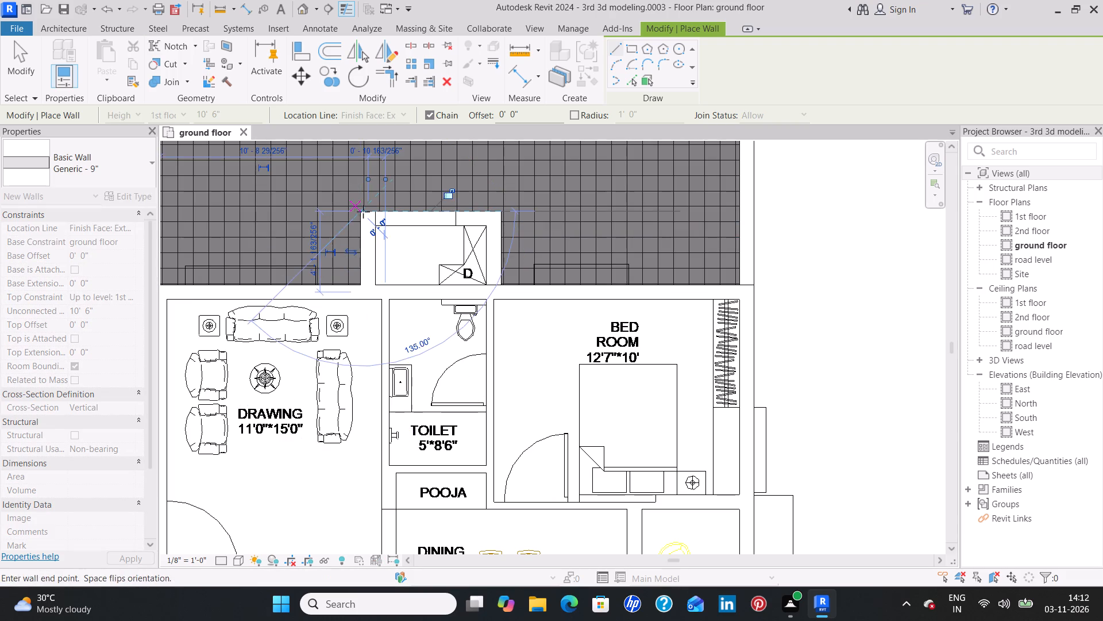
click(501, 211)
click(499, 285)
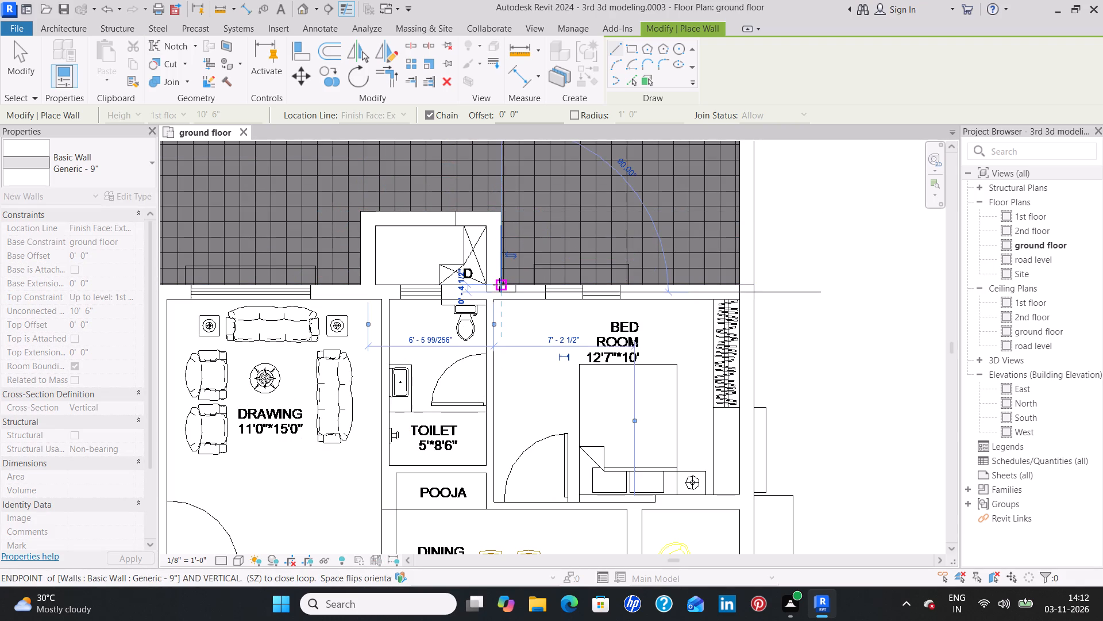
key(Escape)
Draw Generic - 9" walls around the three outer sides of the duct projecting into the service slab outside the 5'*9'0" toilet.
scroll(473, 414, down, 4)
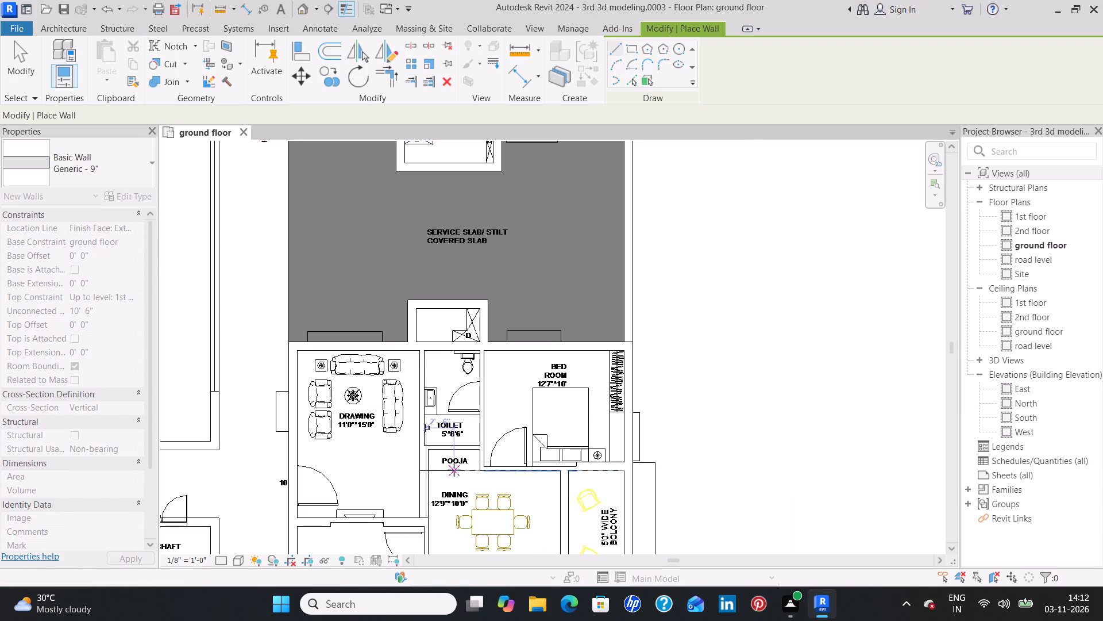
middle_drag(470, 491, 464, 204)
scroll(464, 204, down, 1)
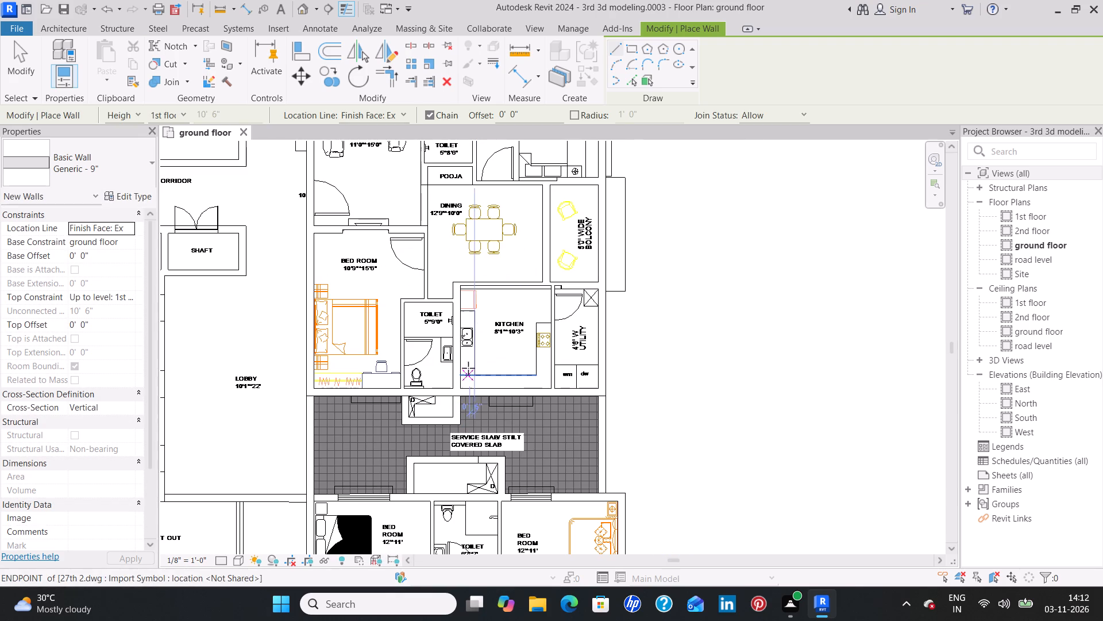
scroll(464, 385, up, 4)
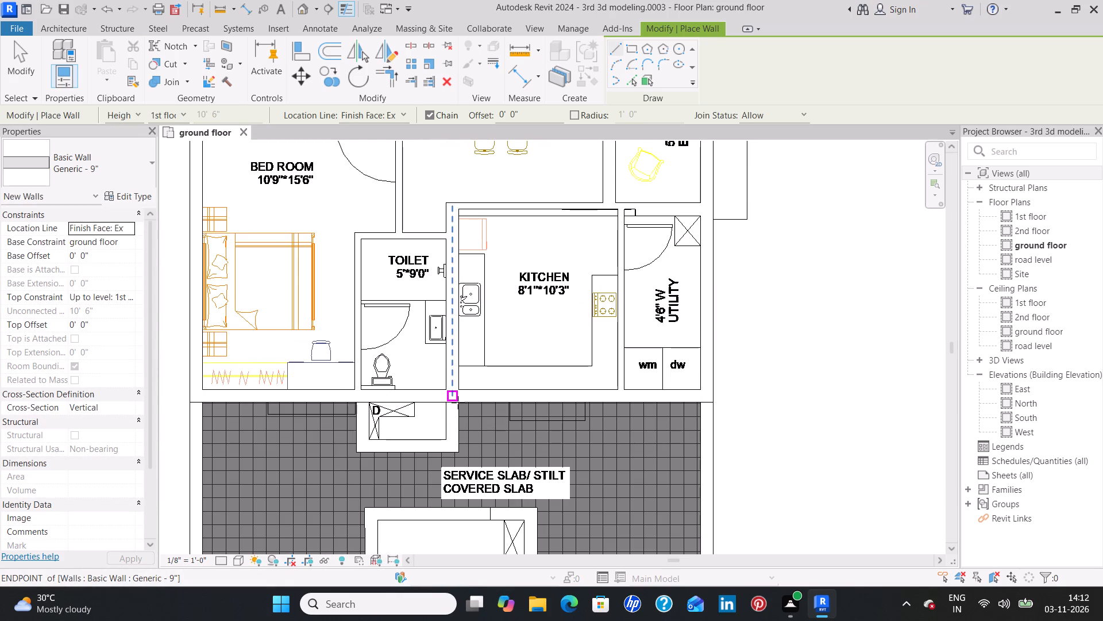
scroll(458, 402, up, 4)
click(458, 402)
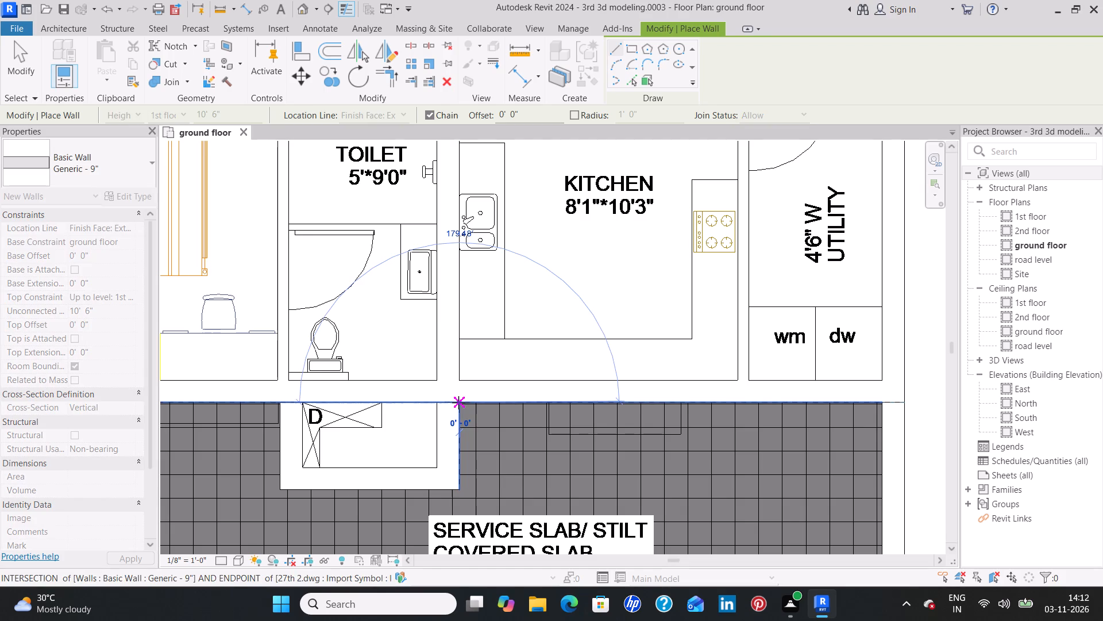
click(453, 488)
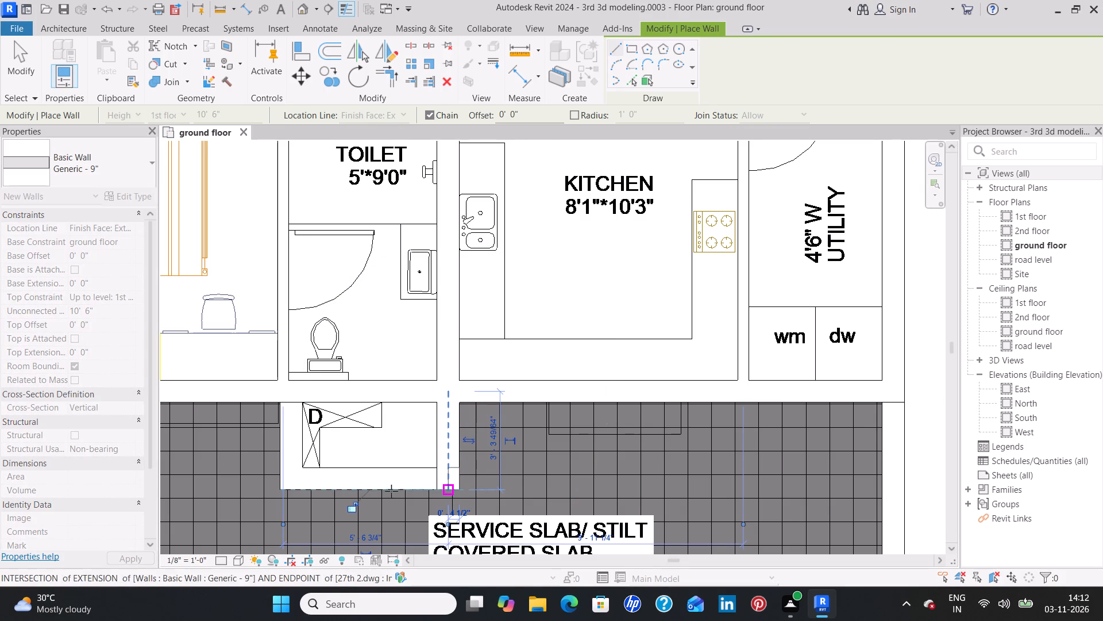
click(276, 489)
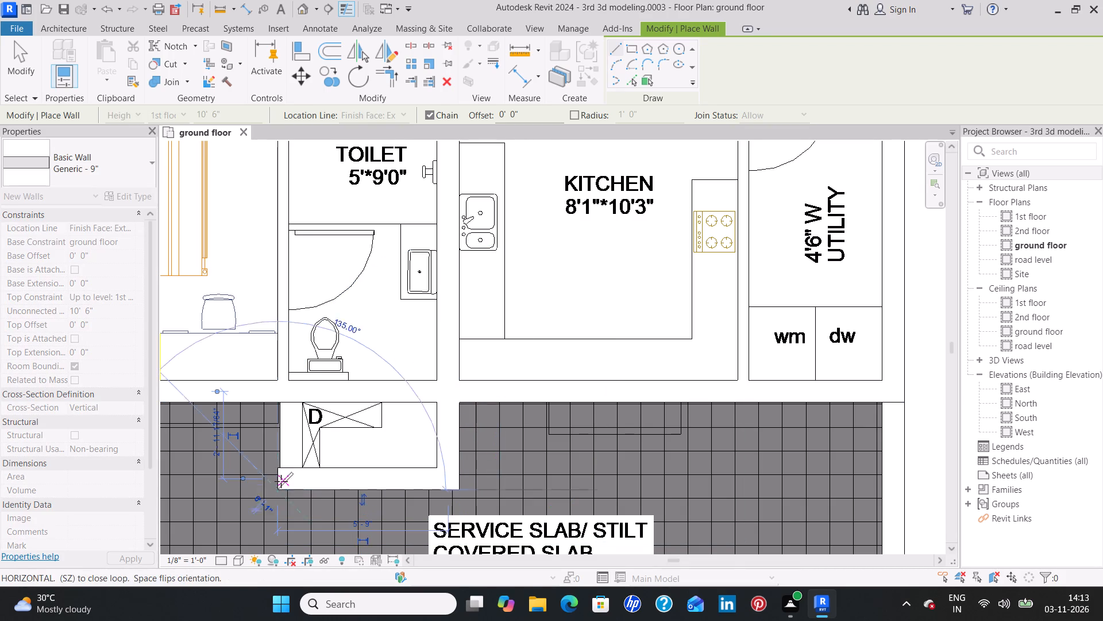
click(281, 400)
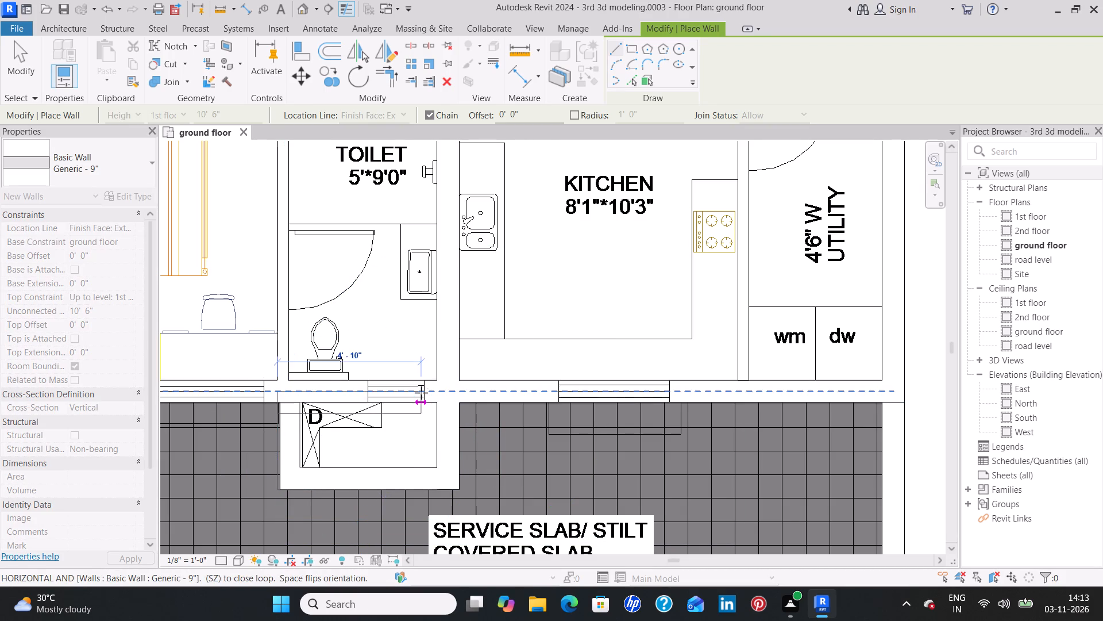
key(Escape)
scroll(351, 346, down, 2)
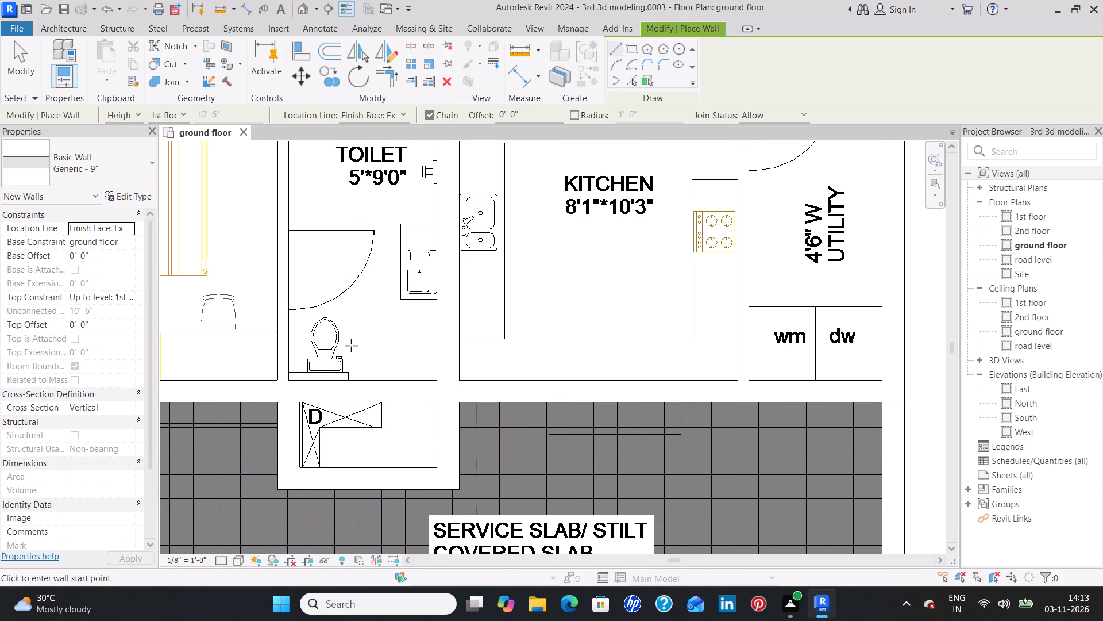
scroll(351, 346, down, 5)
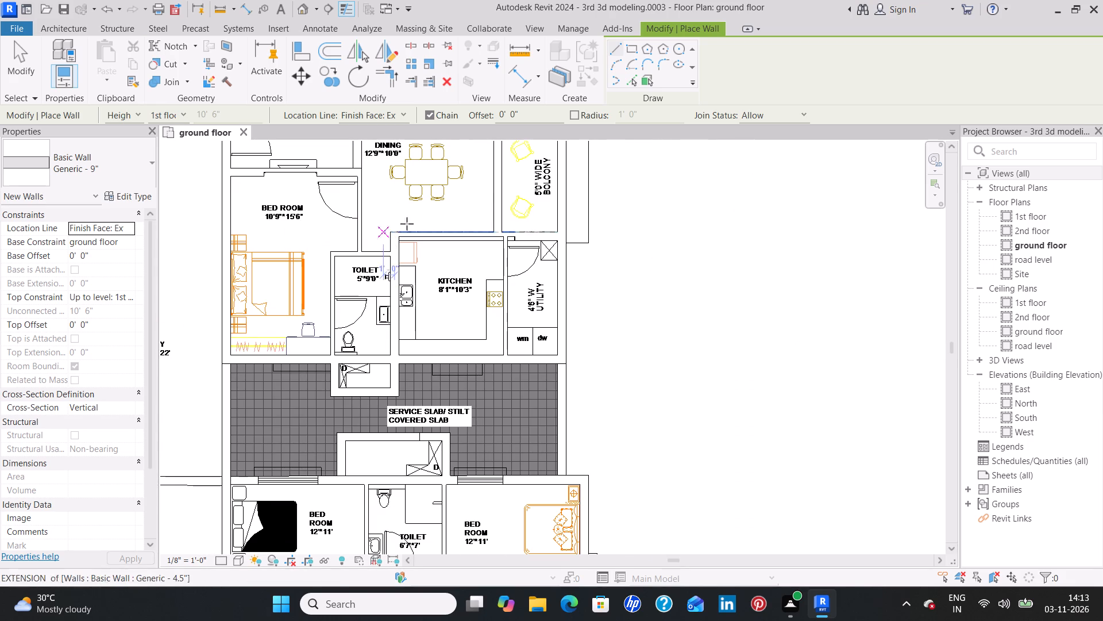
middle_drag(392, 204, 379, 290)
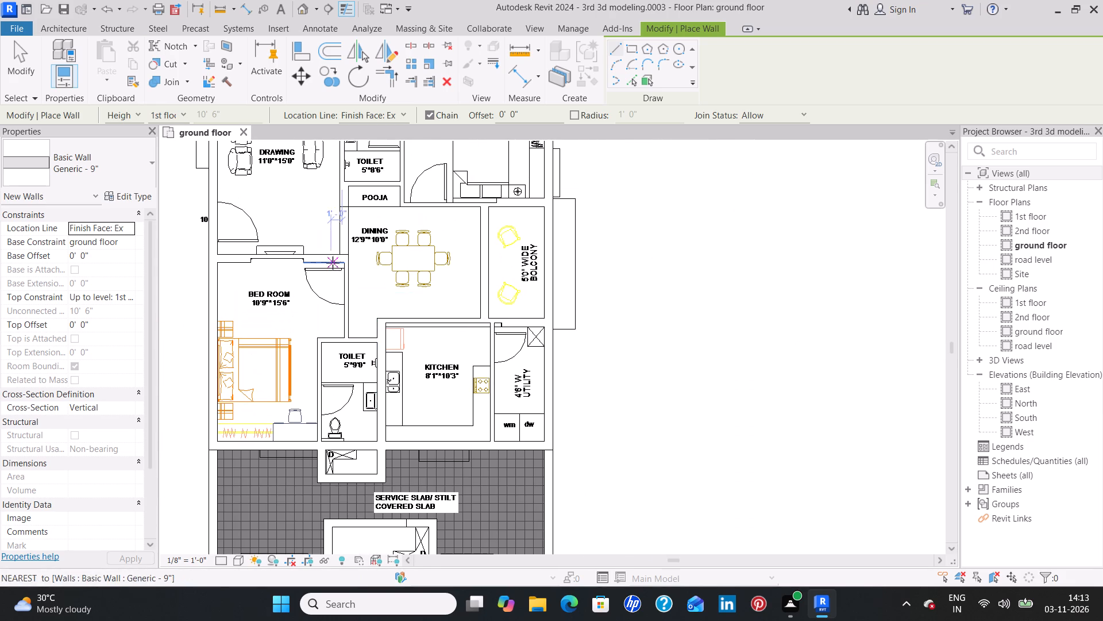
key(Escape)
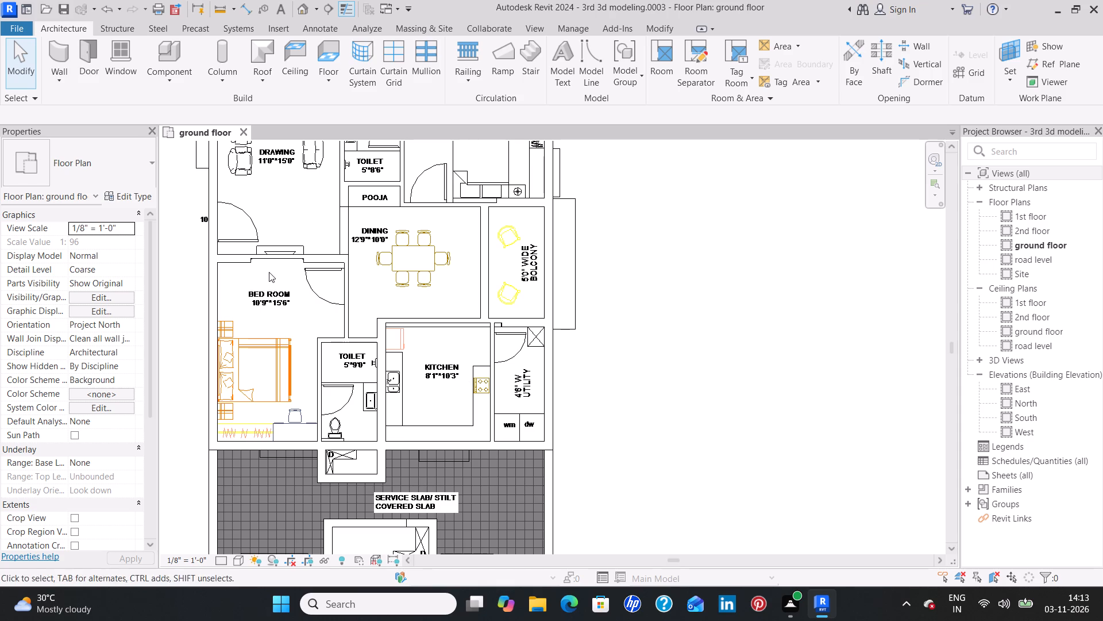
Examine the traced walls of apartment 10 and the neighbouring apartments, on to apartments 4 and 1 beyond the service slabs.
scroll(278, 264, down, 2)
middle_drag(368, 247, 291, 345)
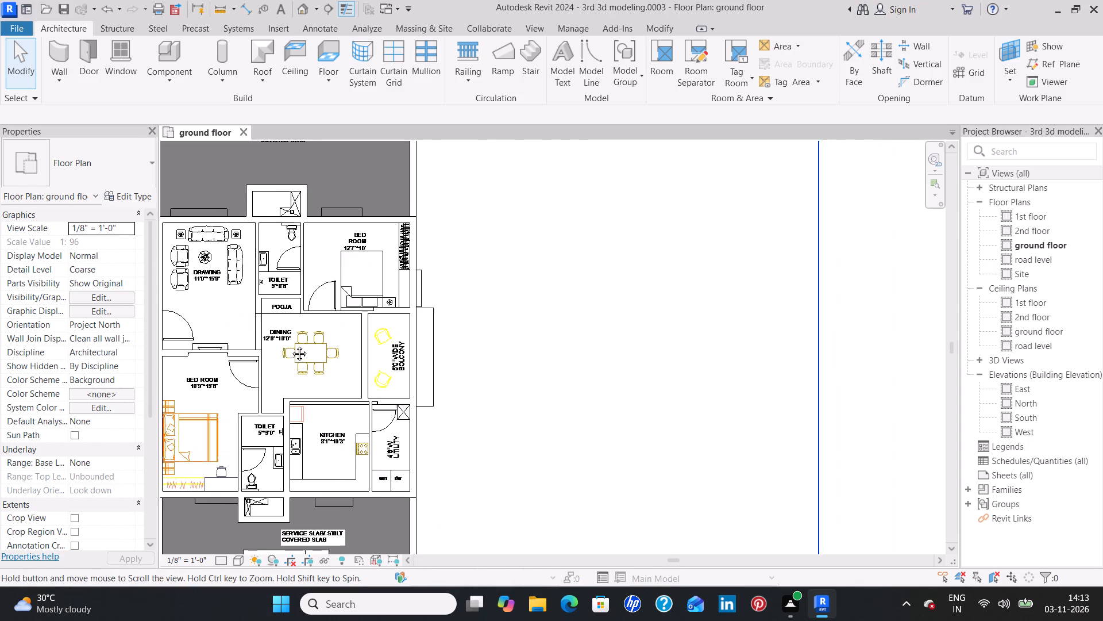
middle_drag(291, 345, 287, 347)
scroll(288, 346, down, 1)
middle_drag(201, 365, 497, 343)
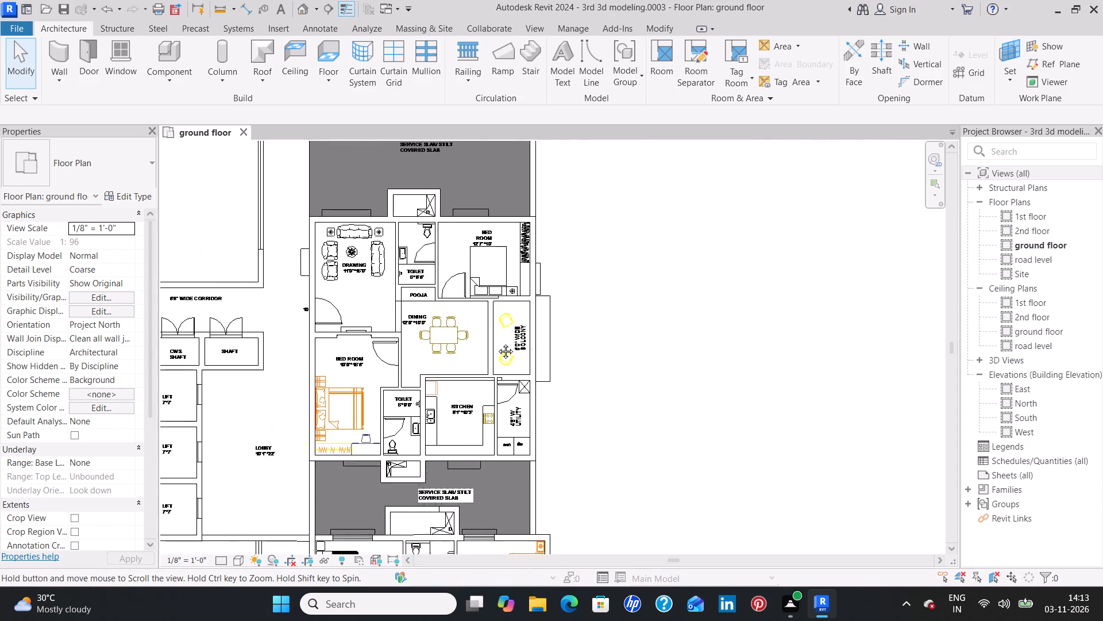
middle_drag(497, 343, 553, 343)
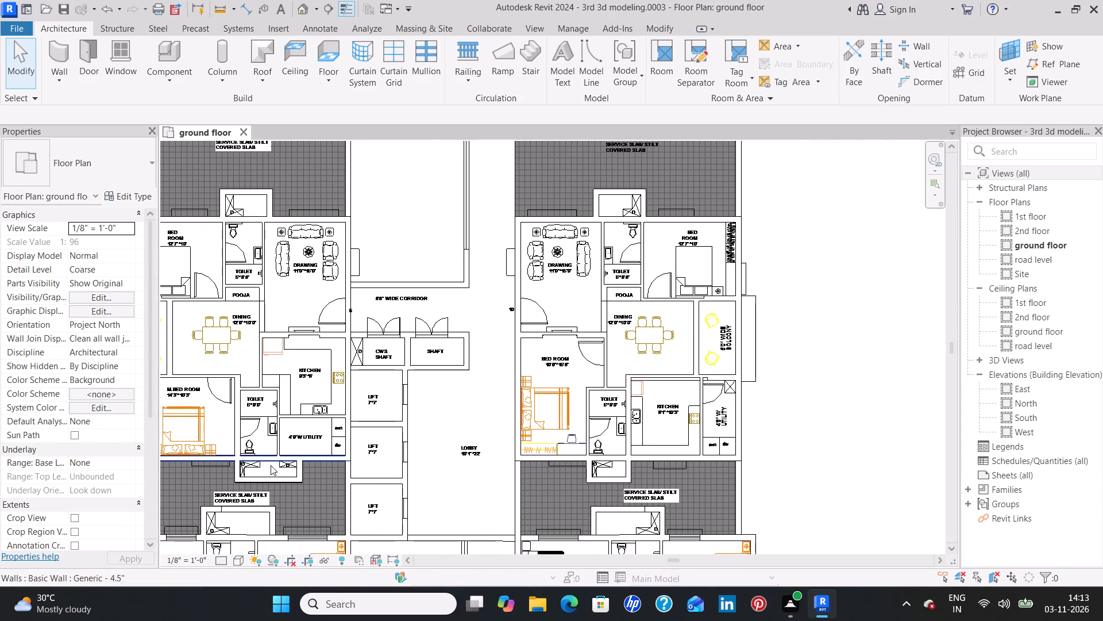
middle_drag(300, 494, 353, 277)
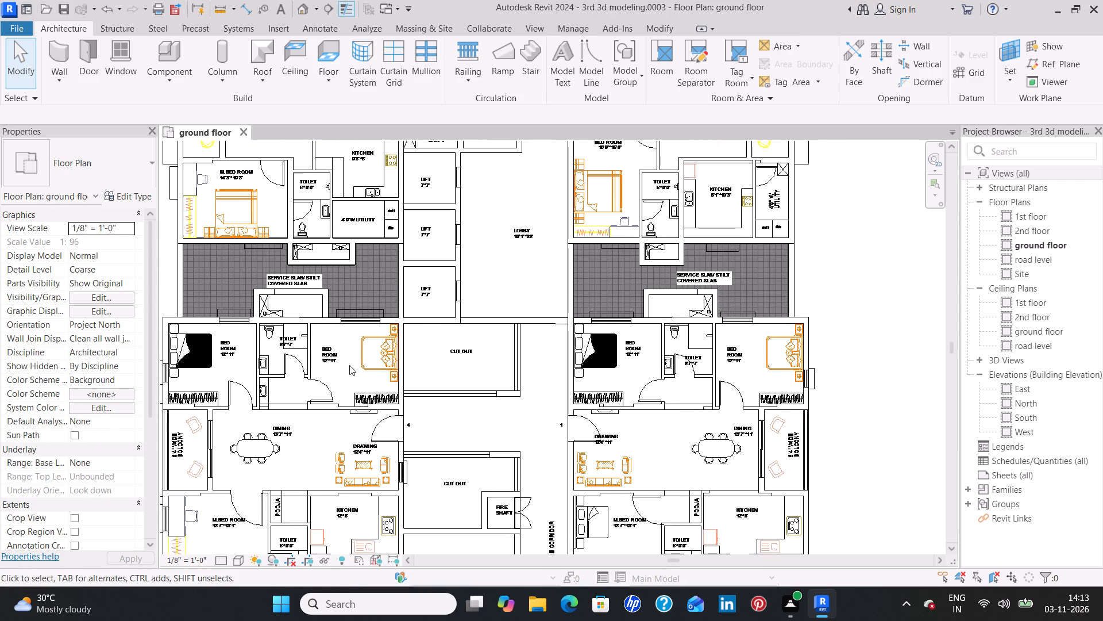
middle_drag(349, 365, 376, 325)
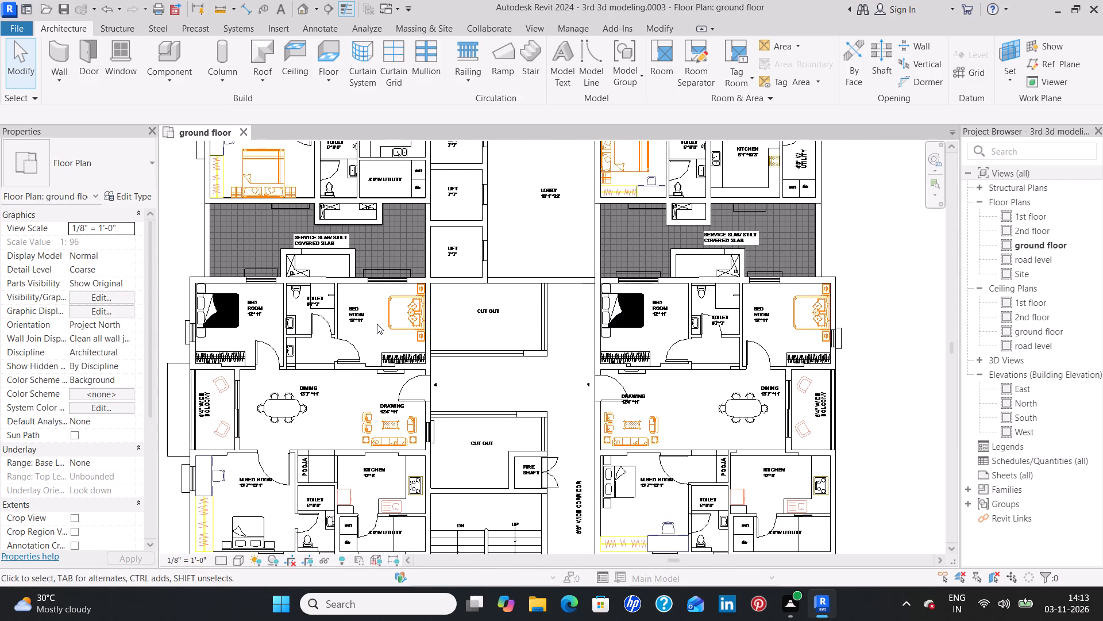
Draw apartment 4's Generic - 9" outer walls along the balcony side, about 38' long, and along the master bedroom and utility side.
middle_drag(369, 355, 369, 333)
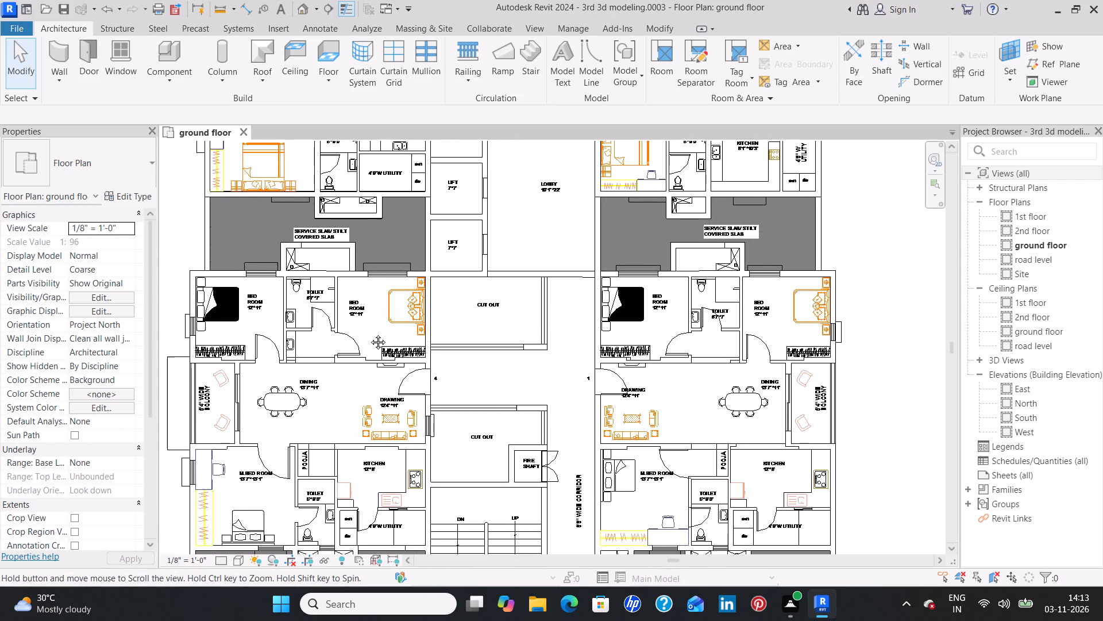
middle_drag(369, 333, 371, 304)
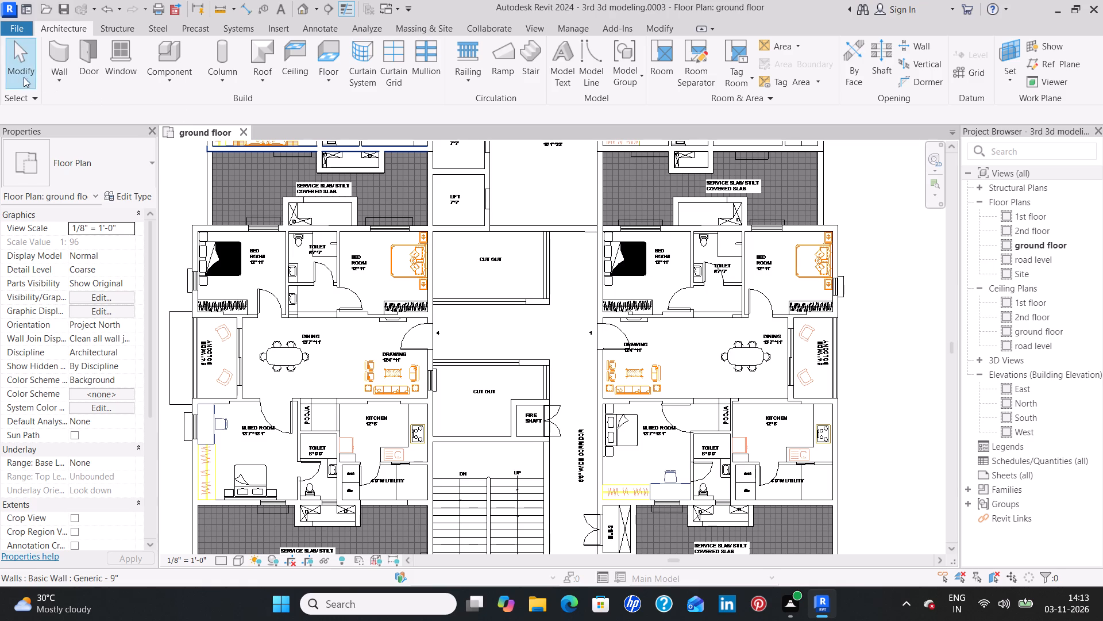
click(55, 47)
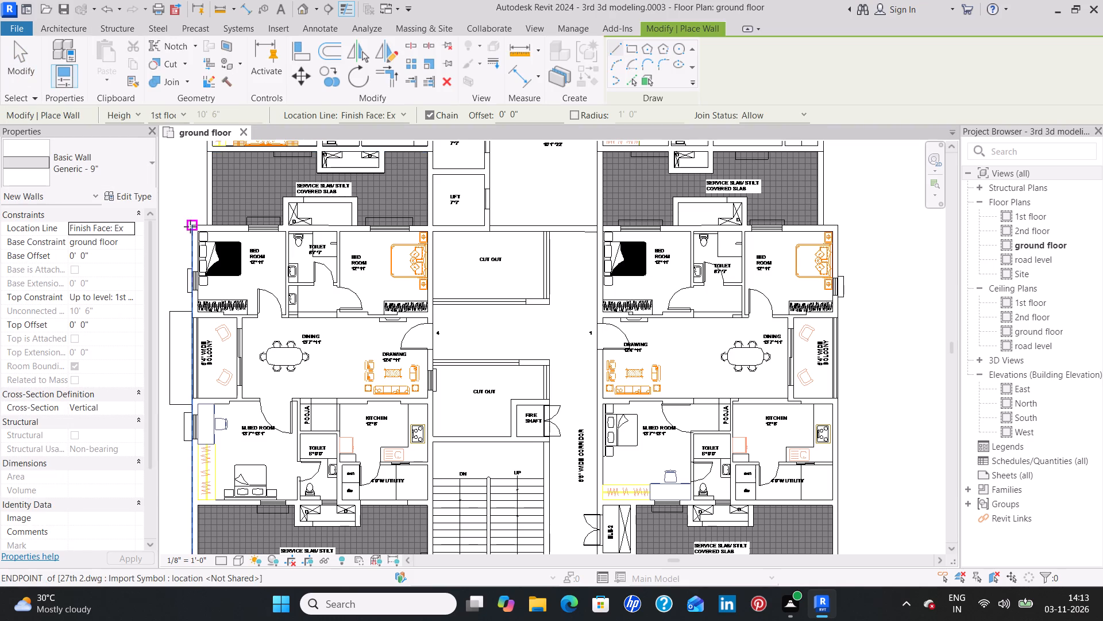
scroll(190, 227, up, 3)
click(192, 222)
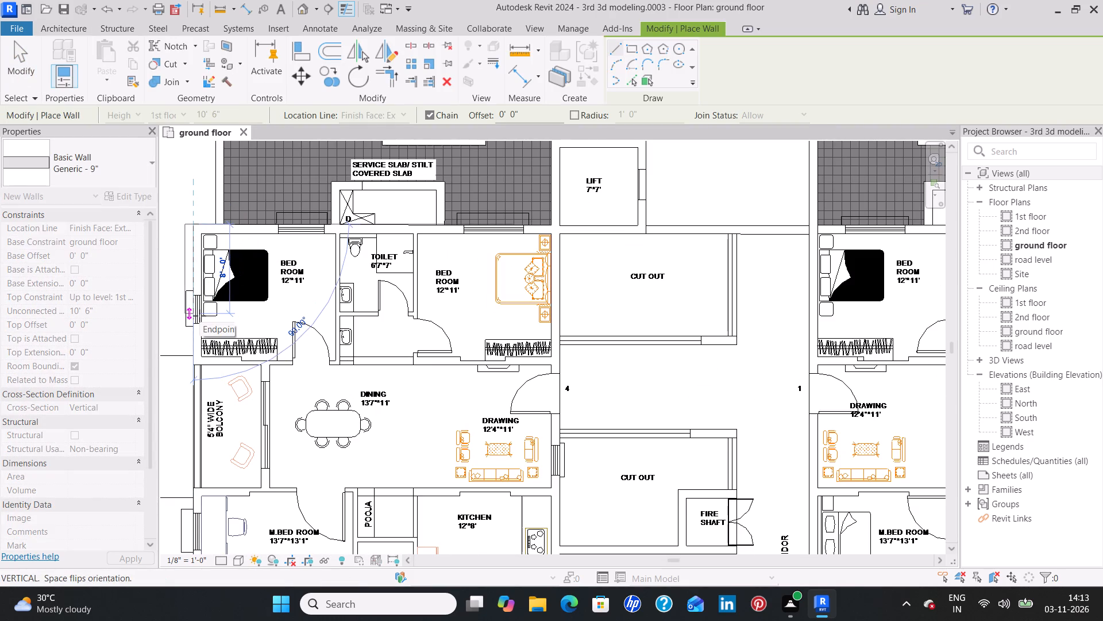
key(space)
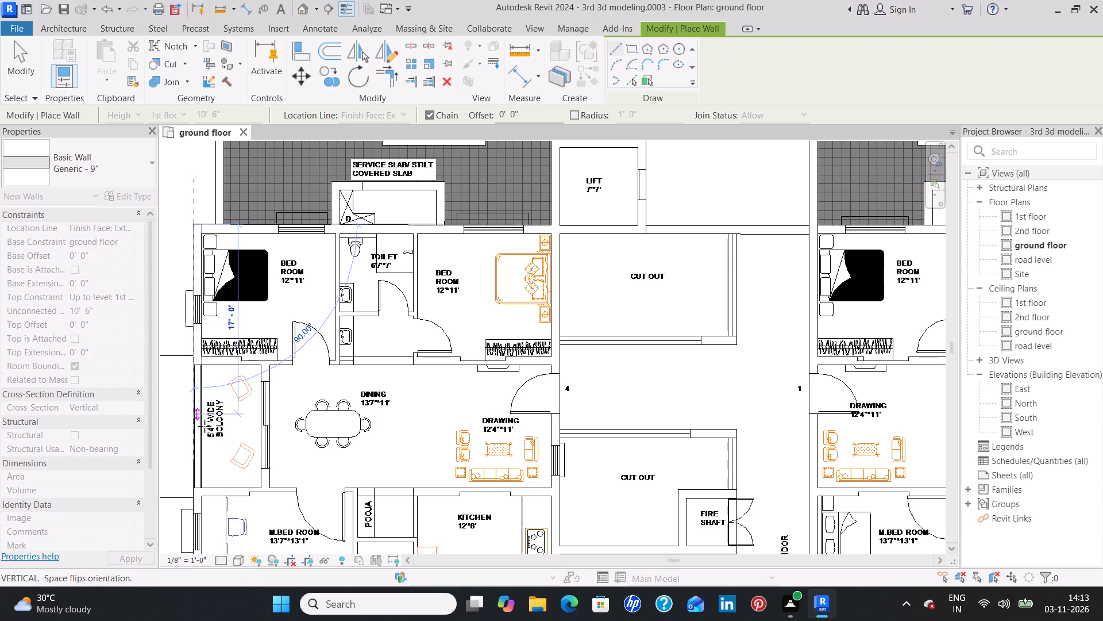
middle_drag(204, 435, 269, 217)
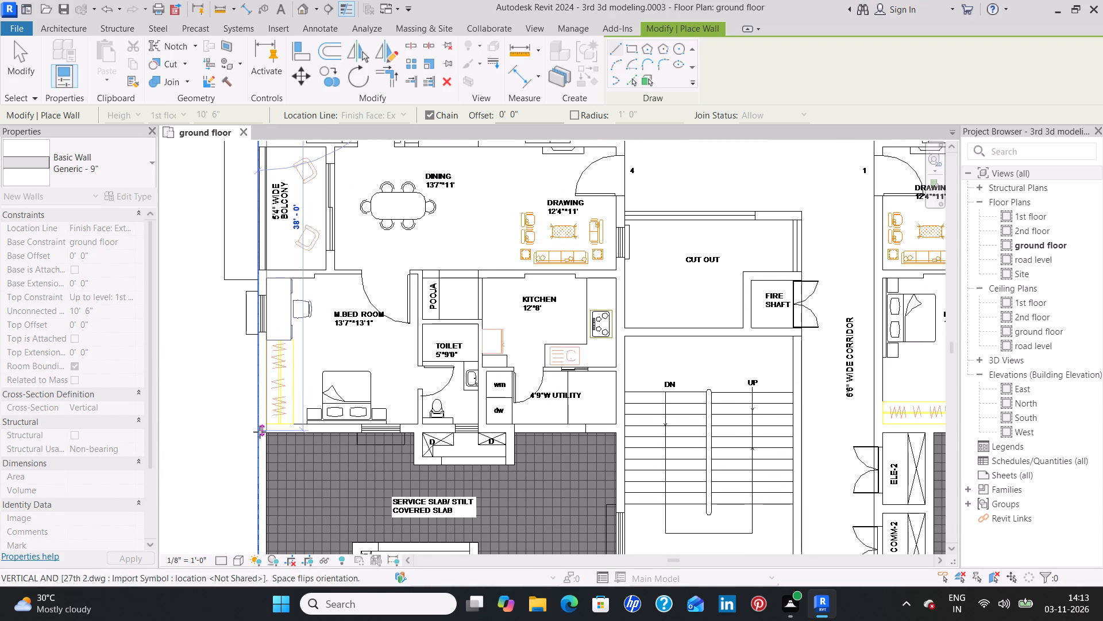
scroll(259, 434, up, 4)
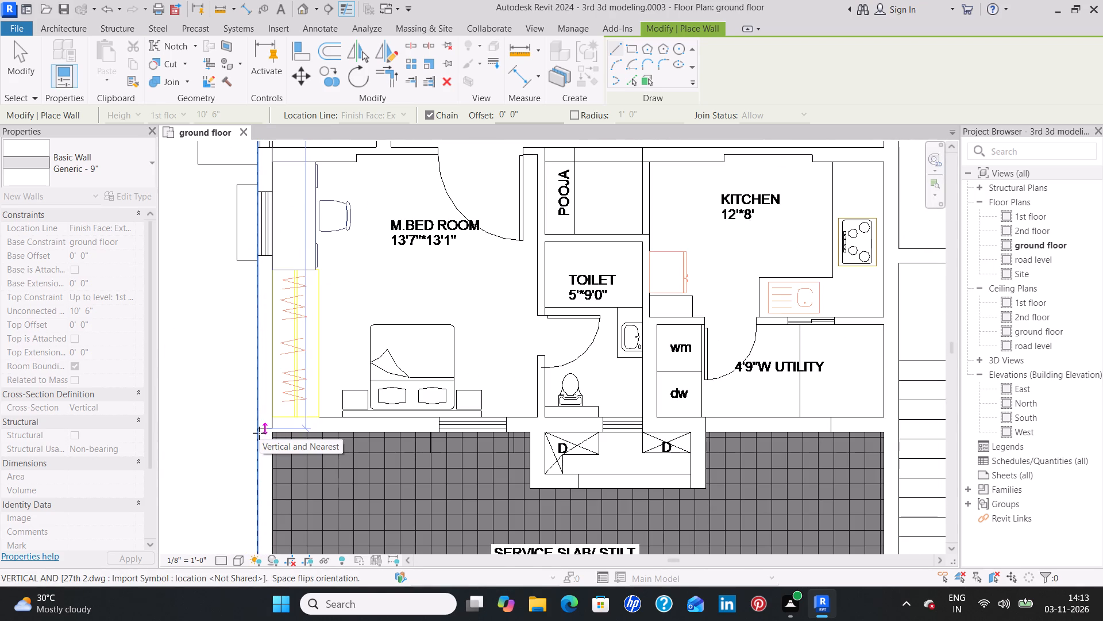
scroll(259, 433, up, 2)
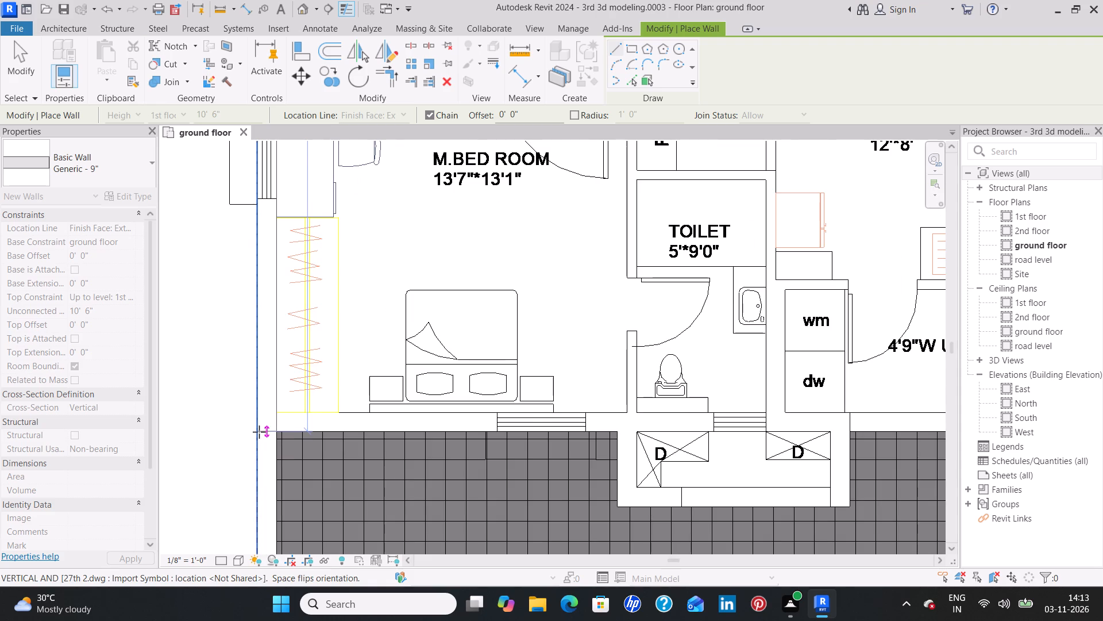
scroll(259, 431, up, 1)
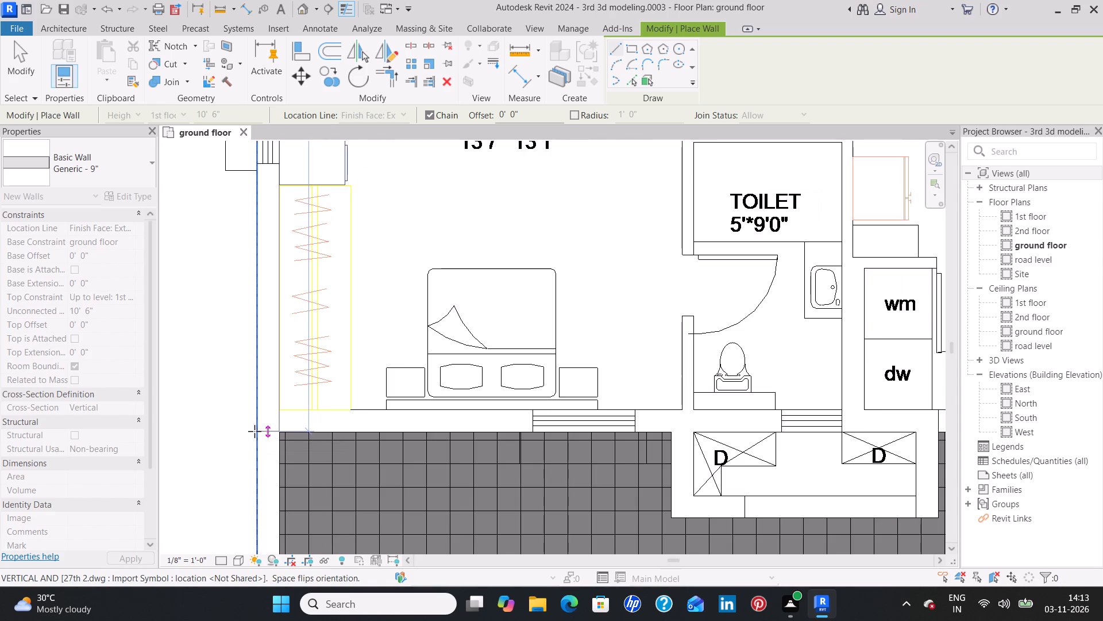
click(256, 431)
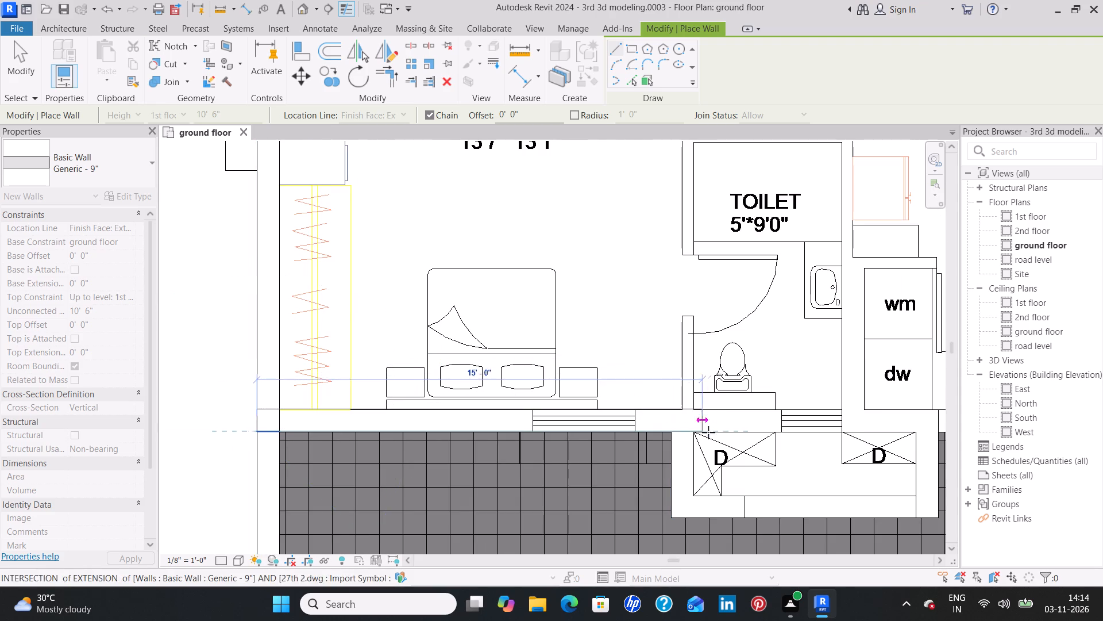
middle_drag(717, 435, 281, 378)
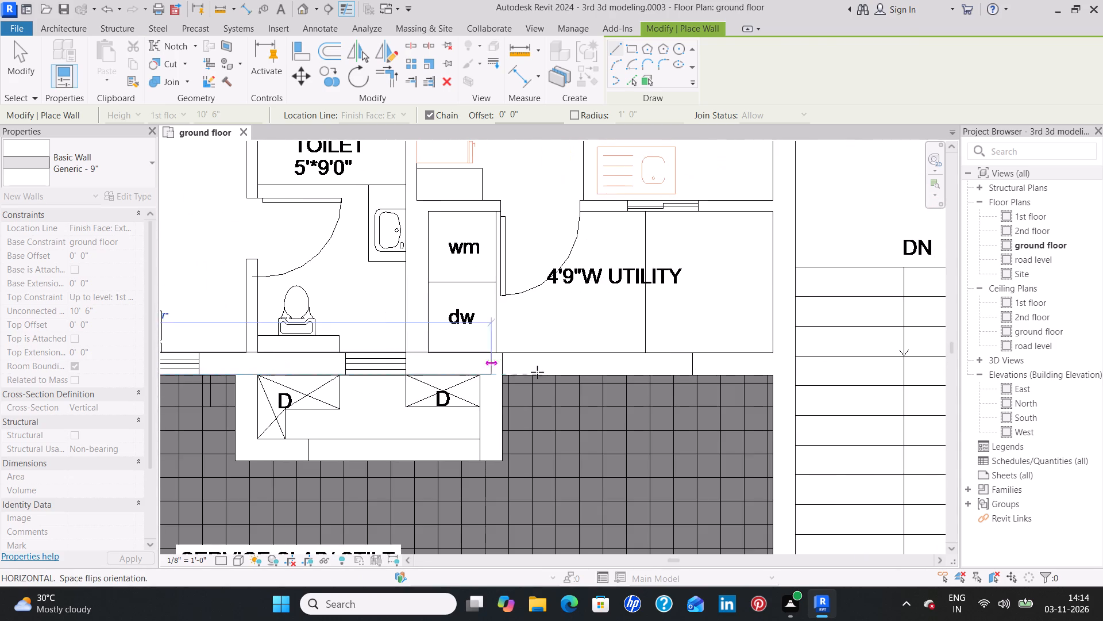
click(796, 386)
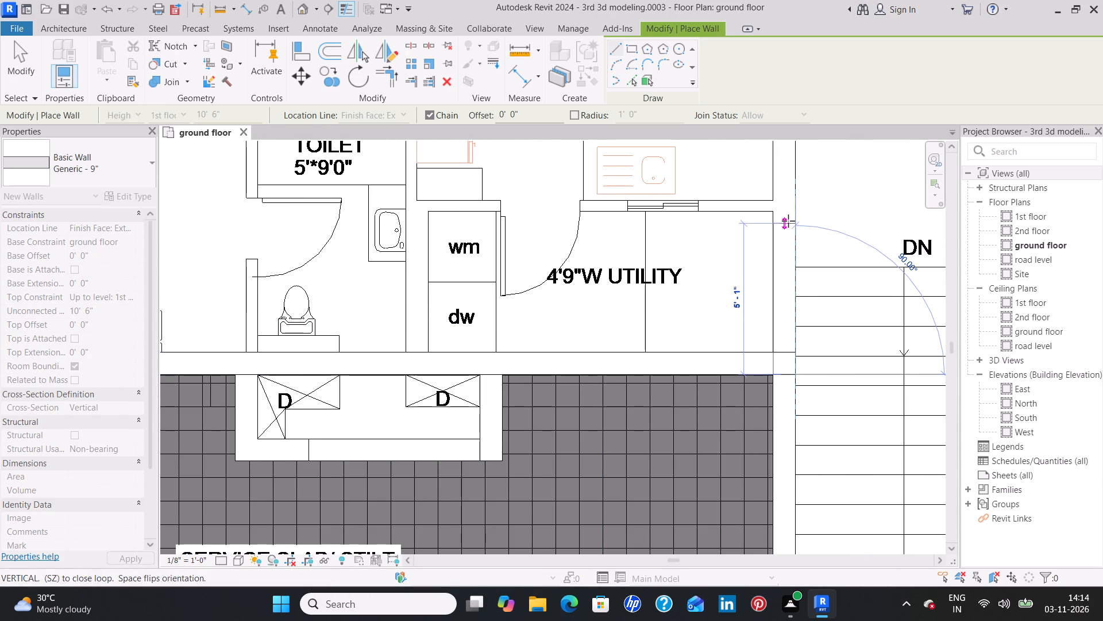
Close apartment 4's outline with Generic - 9" walls along the staircase and cut-out side and the 12'*11' bedrooms' service slab side, about 32'10" long.
middle_drag(790, 209, 783, 408)
scroll(781, 419, down, 2)
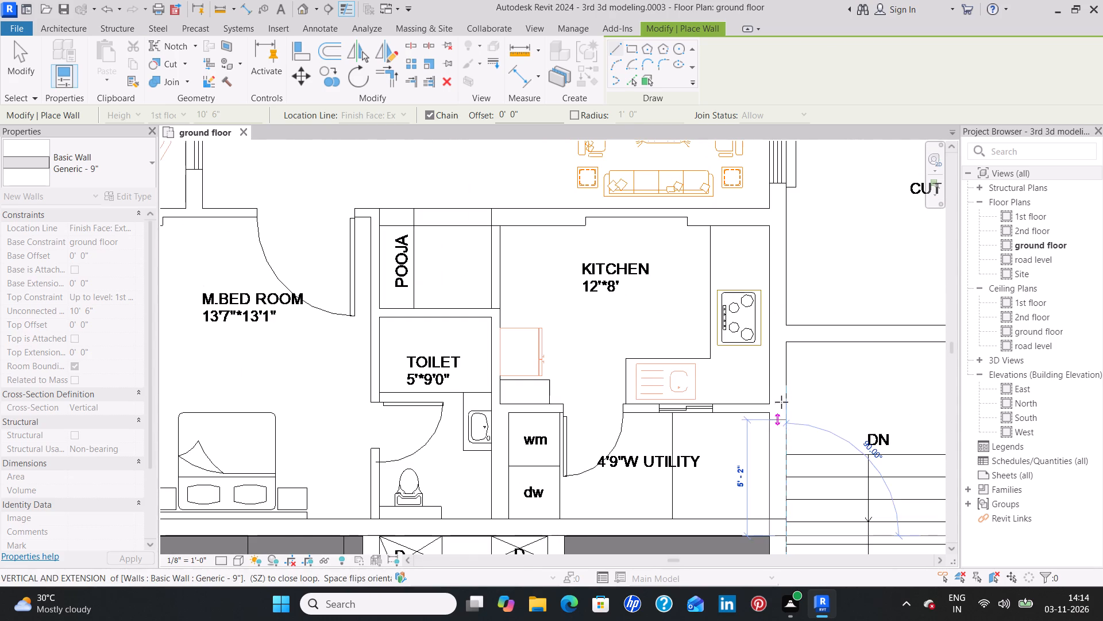
scroll(793, 317, down, 2)
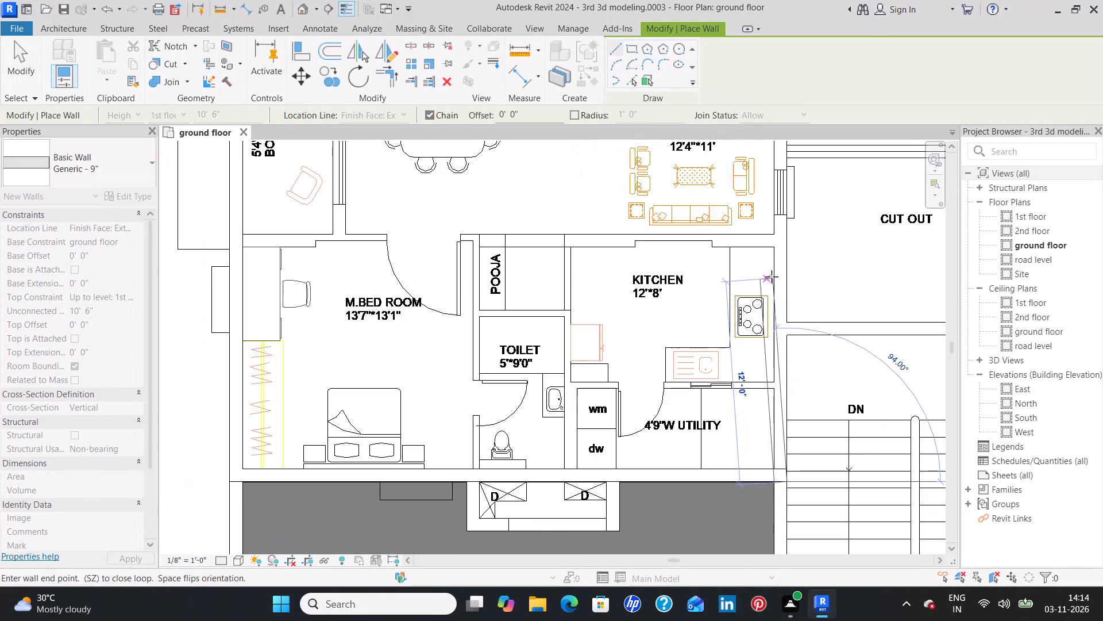
middle_drag(772, 276, 744, 515)
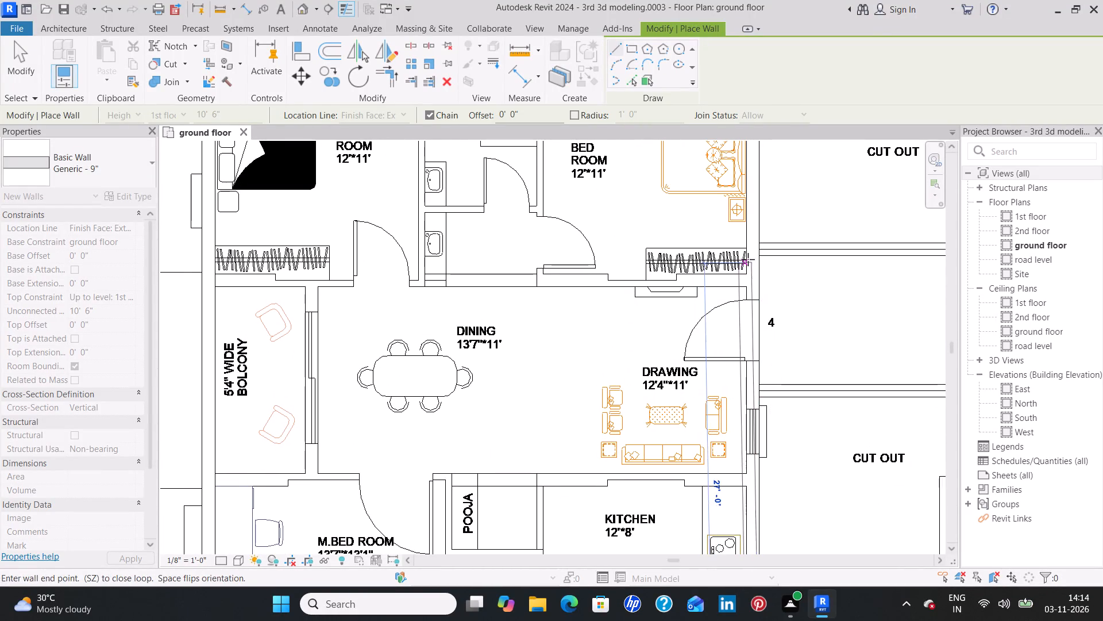
middle_drag(760, 255, 762, 538)
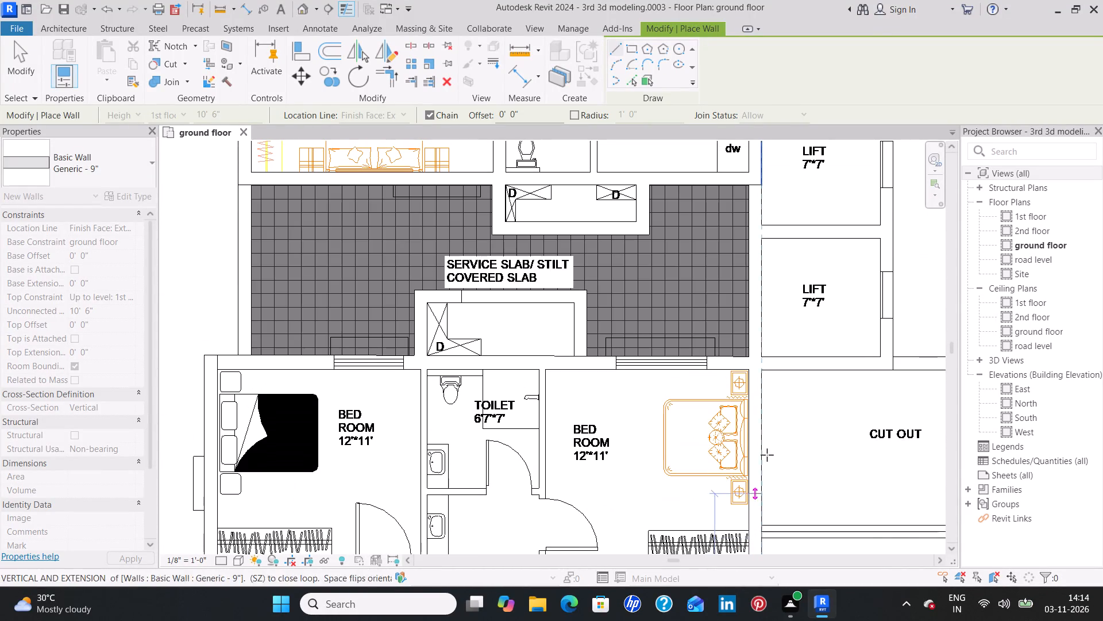
scroll(766, 357, up, 3)
click(766, 357)
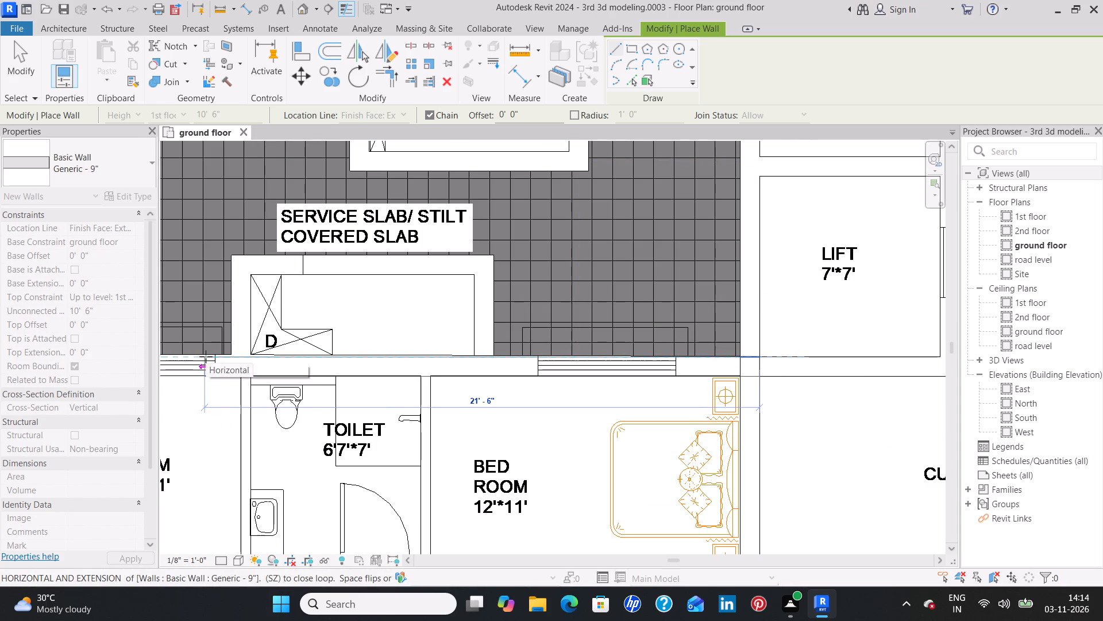
middle_drag(206, 356, 476, 363)
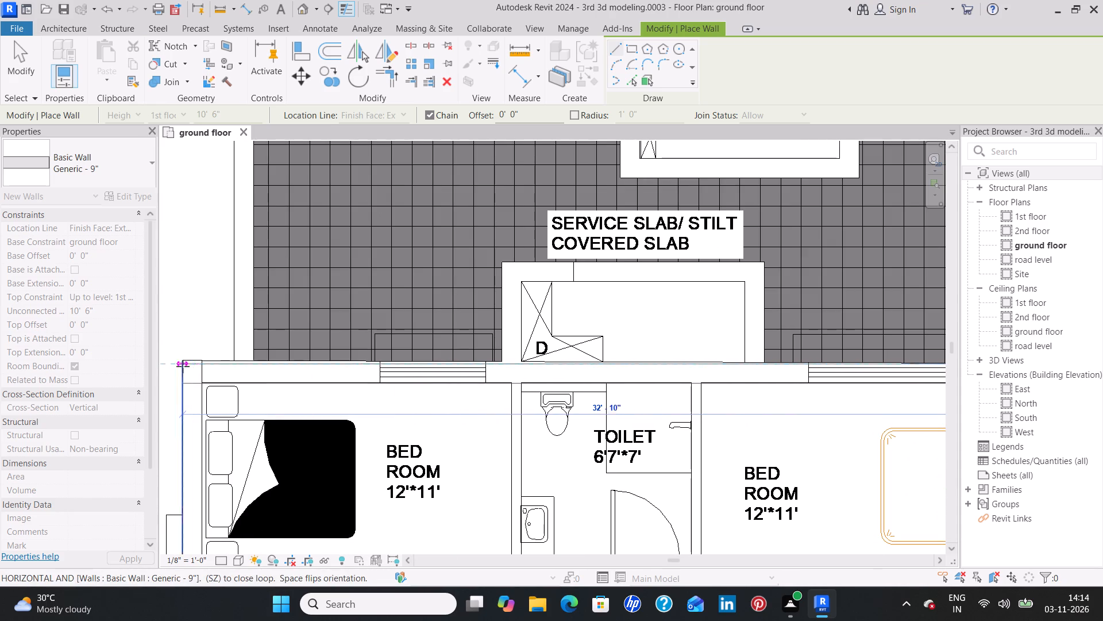
click(179, 362)
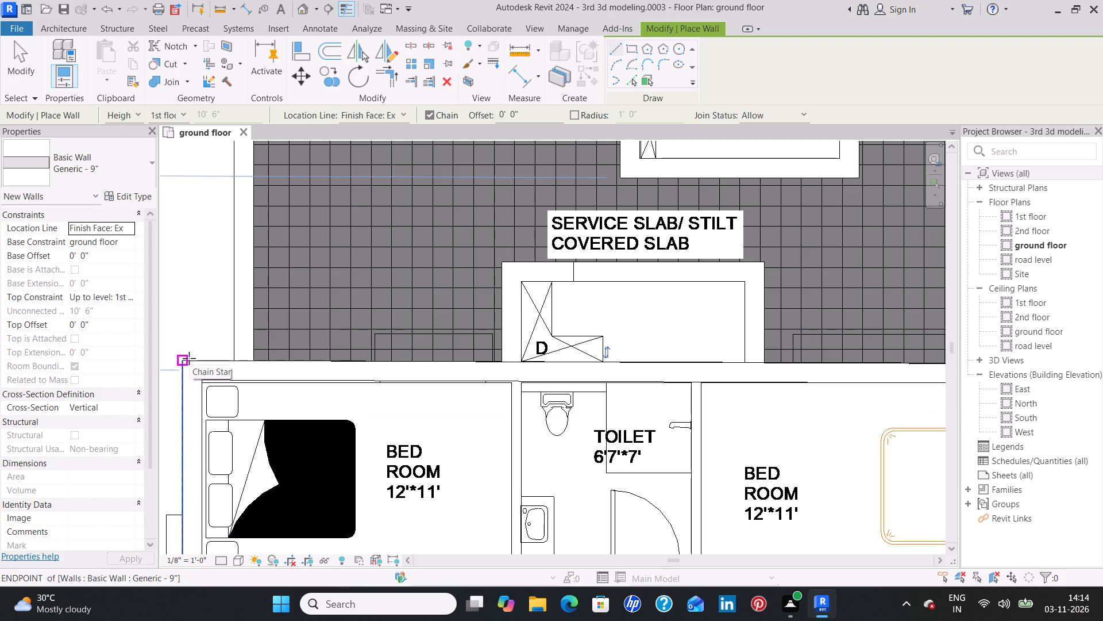
key(Escape)
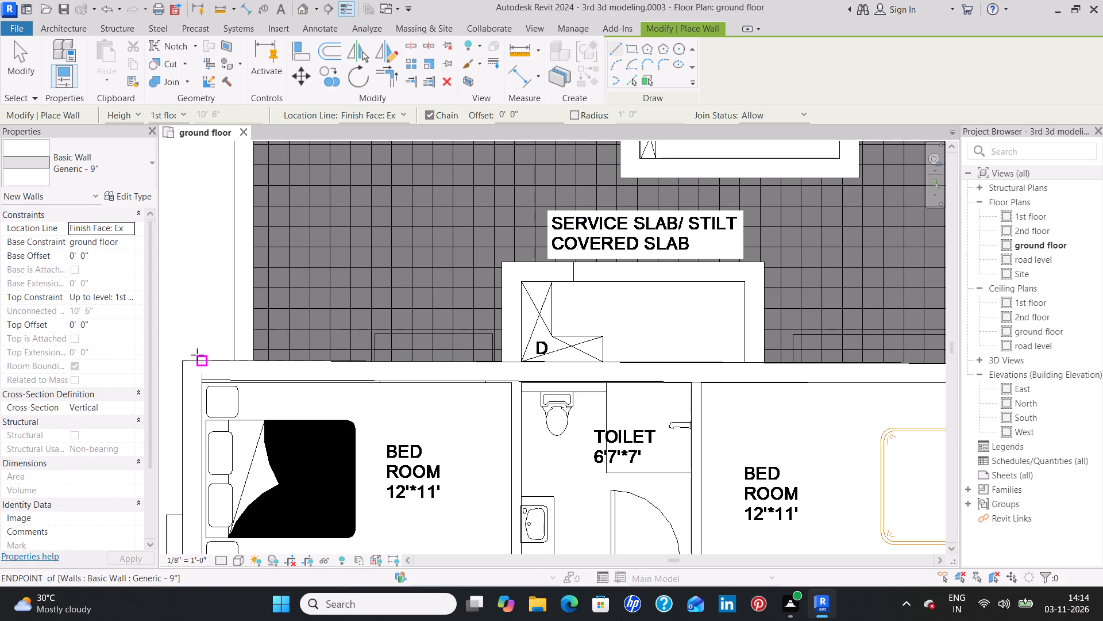
key(Escape)
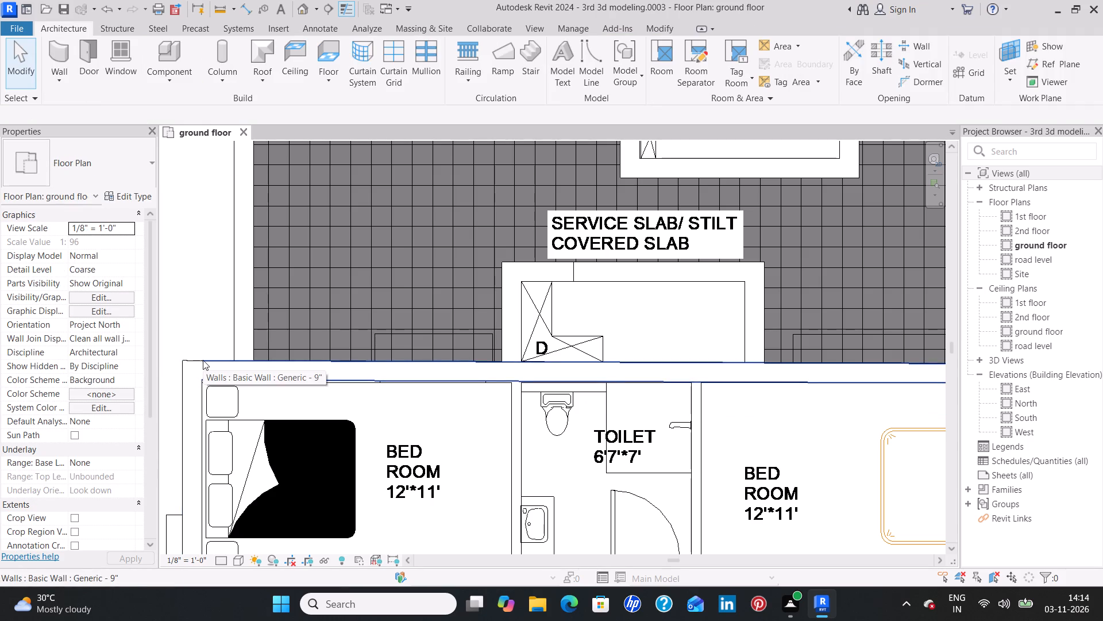
click(203, 360)
key(Escape)
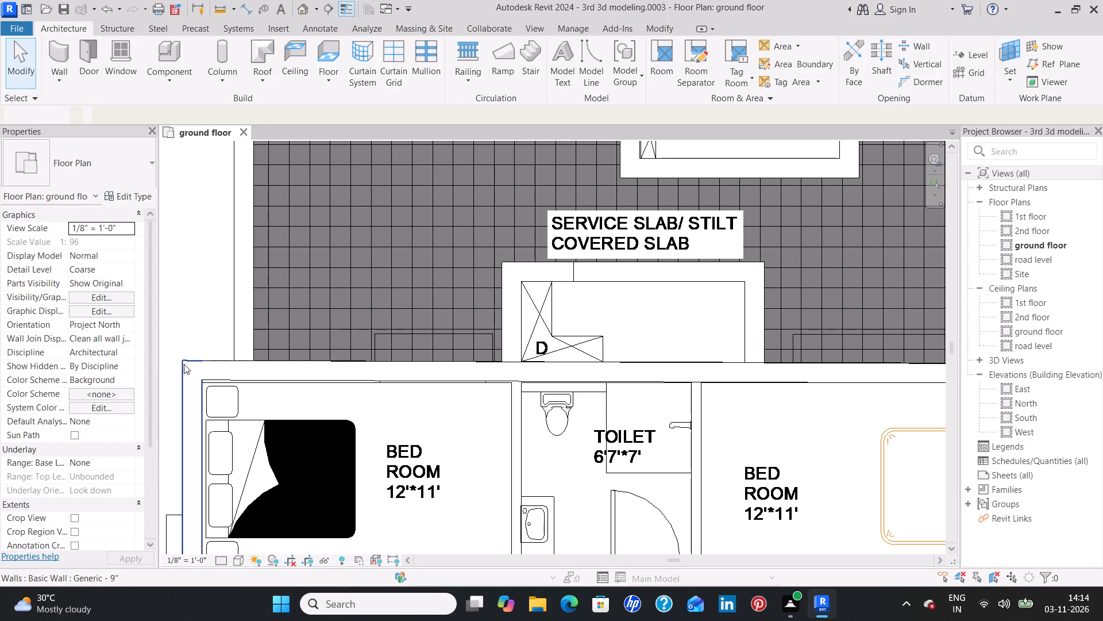
click(182, 365)
key(Escape)
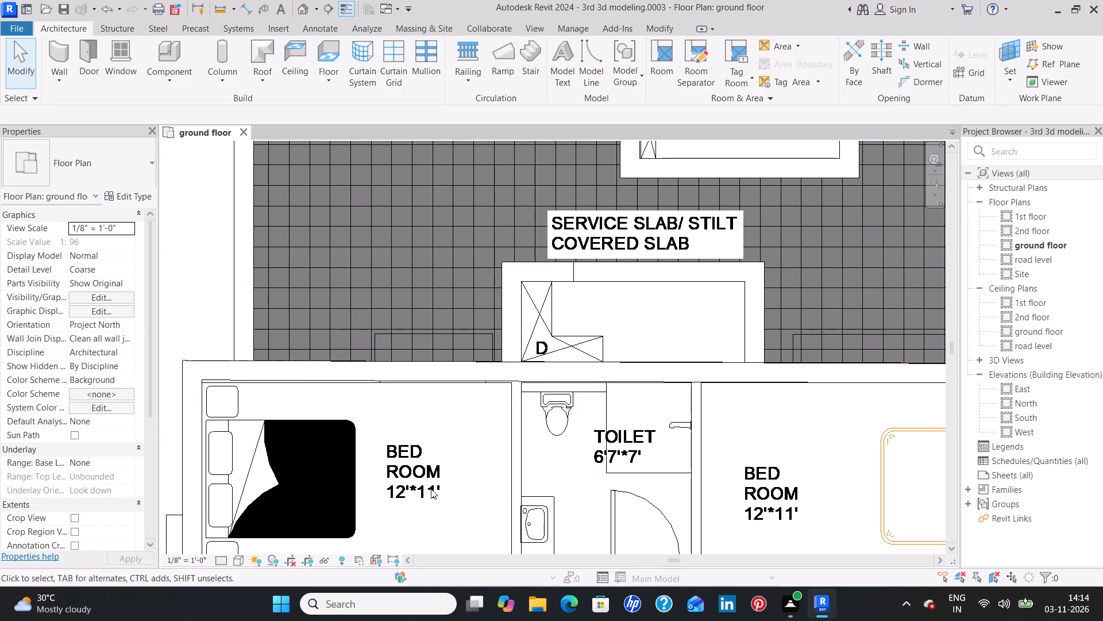
Draw the short Generic - 9" wall between the 12'*11' bedroom's wardrobe and the balcony, from the outer wall to the thickness change.
scroll(431, 489, down, 3)
middle_drag(423, 492, 421, 319)
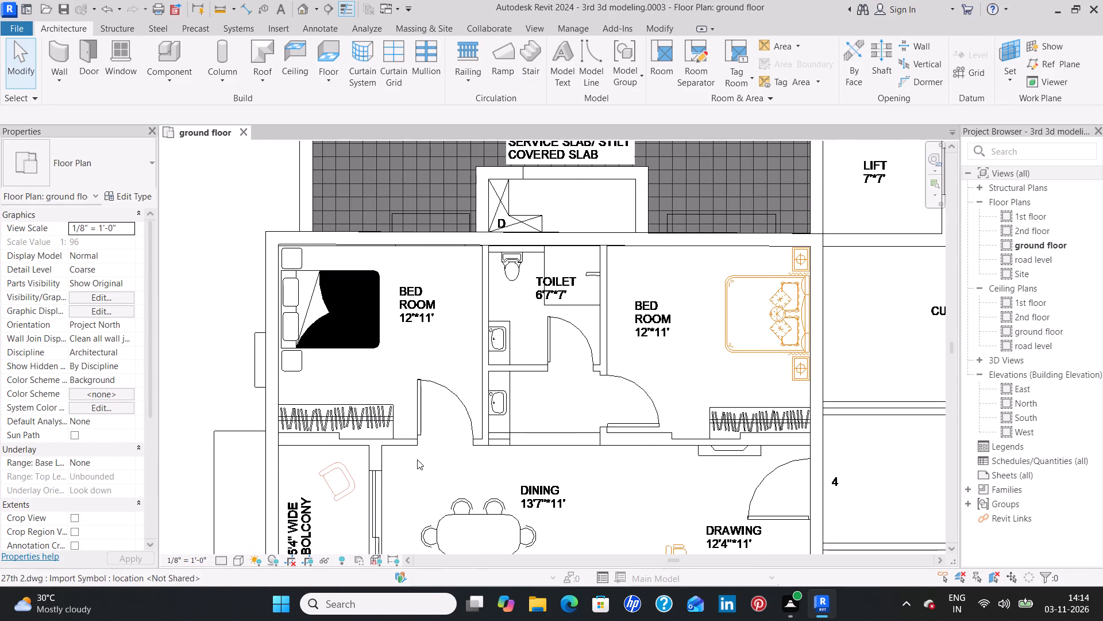
middle_drag(417, 459, 412, 364)
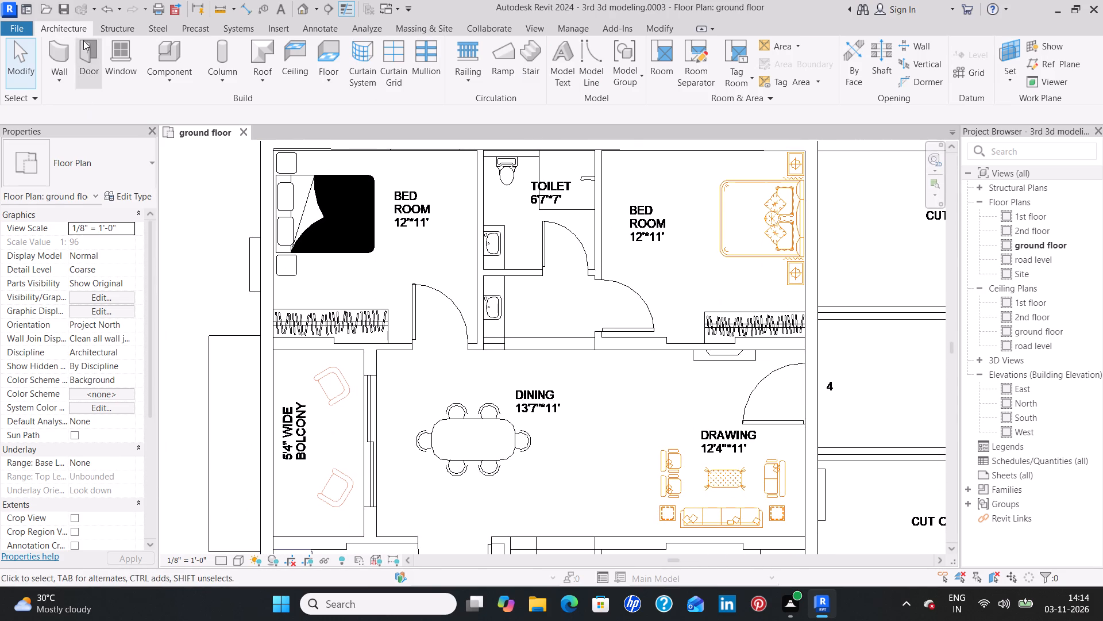
click(63, 49)
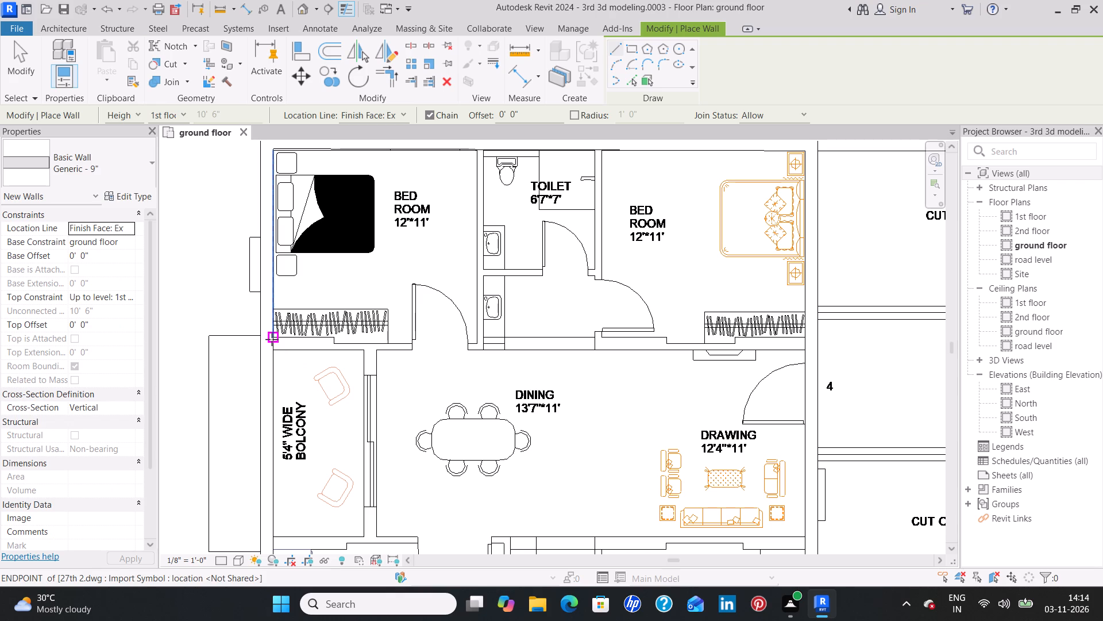
scroll(271, 341, up, 3)
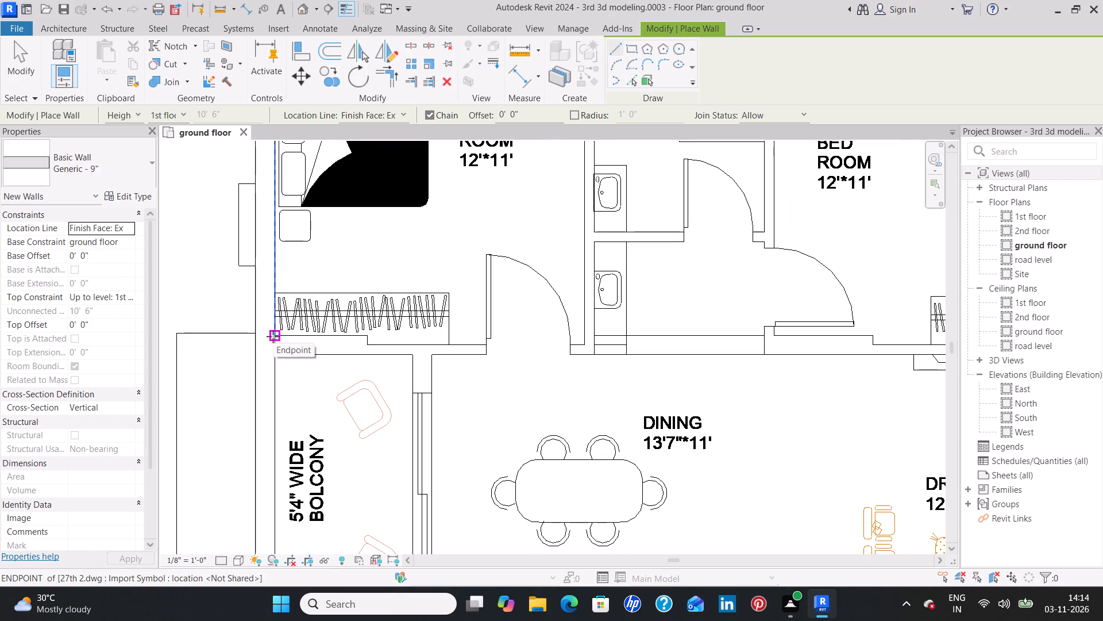
click(275, 336)
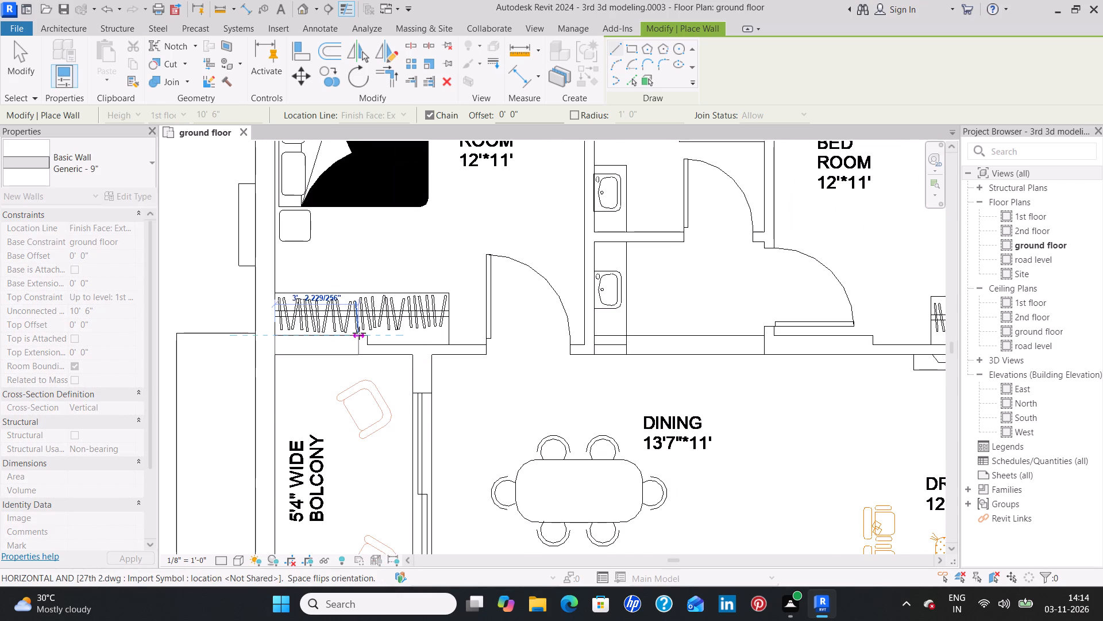
click(367, 332)
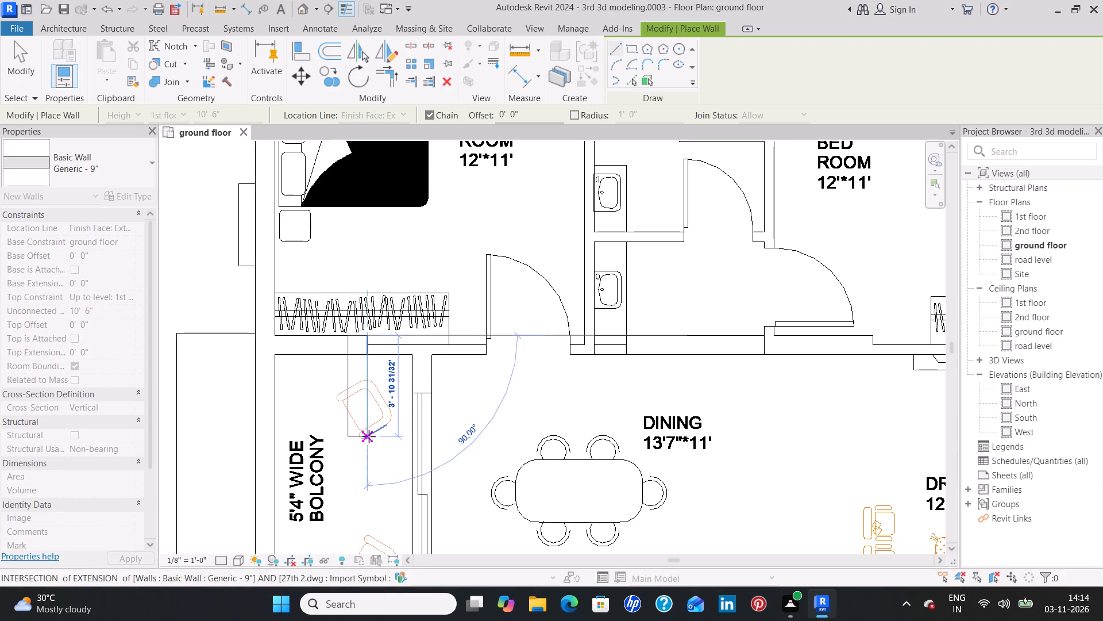
key(Escape)
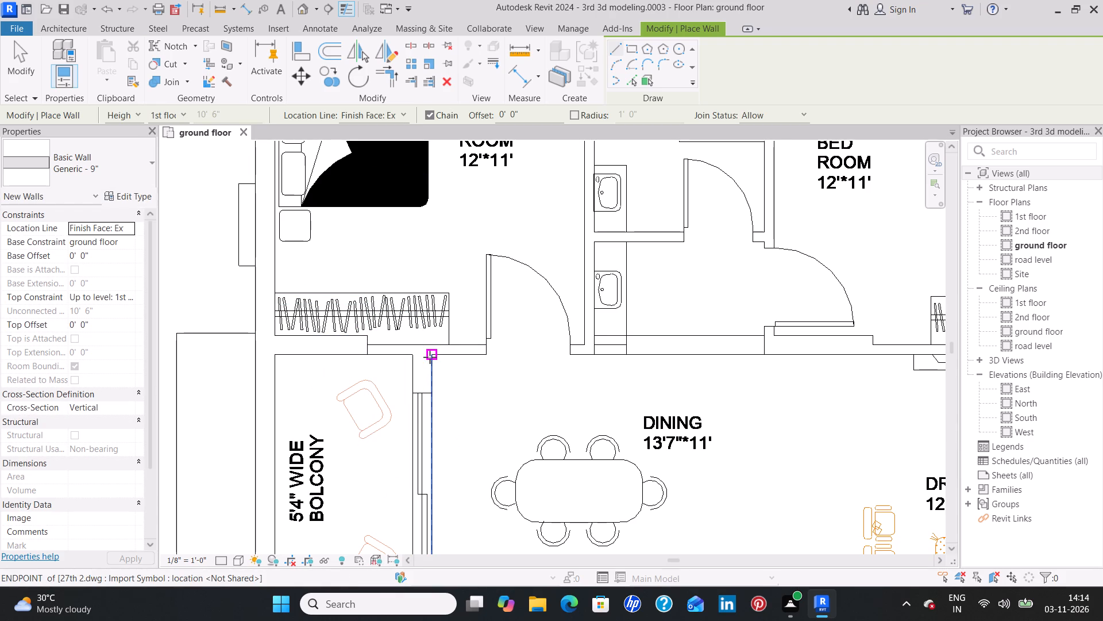
Draw a Generic - 9" wall about 11' long between apartment 4's 5'4" wide balcony and the dining area.
click(432, 356)
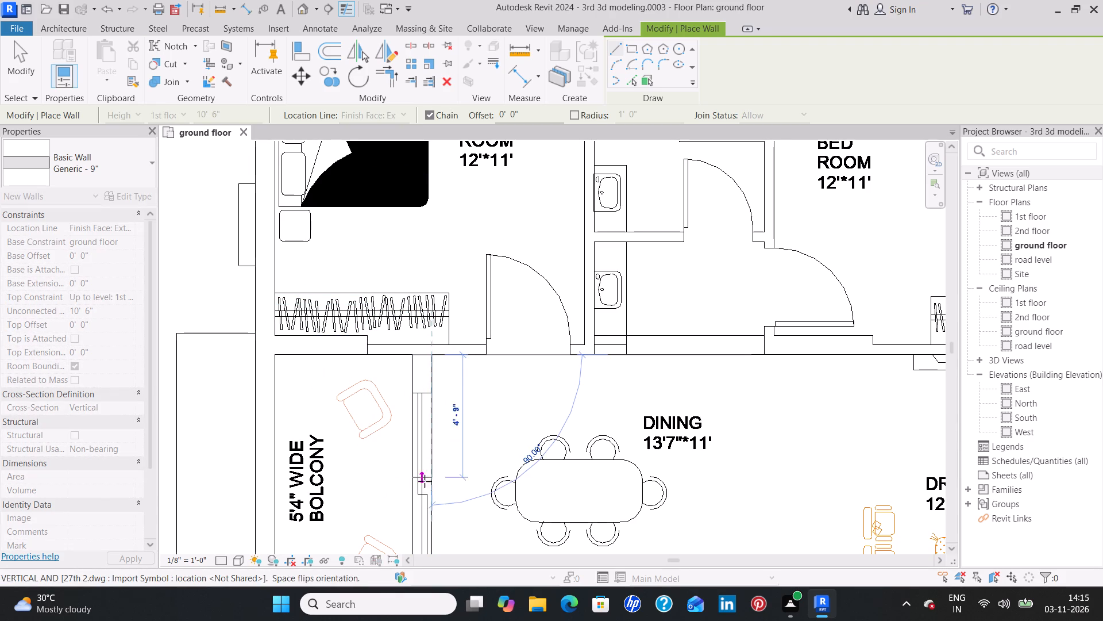
scroll(419, 490, down, 2)
middle_drag(418, 482, 441, 304)
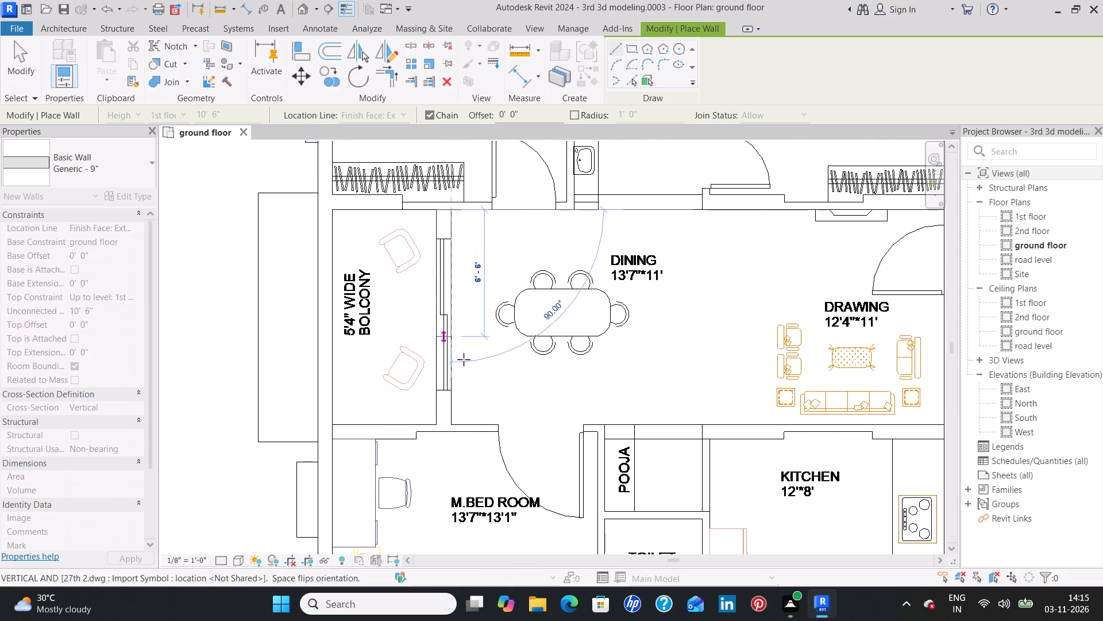
scroll(444, 431, up, 6)
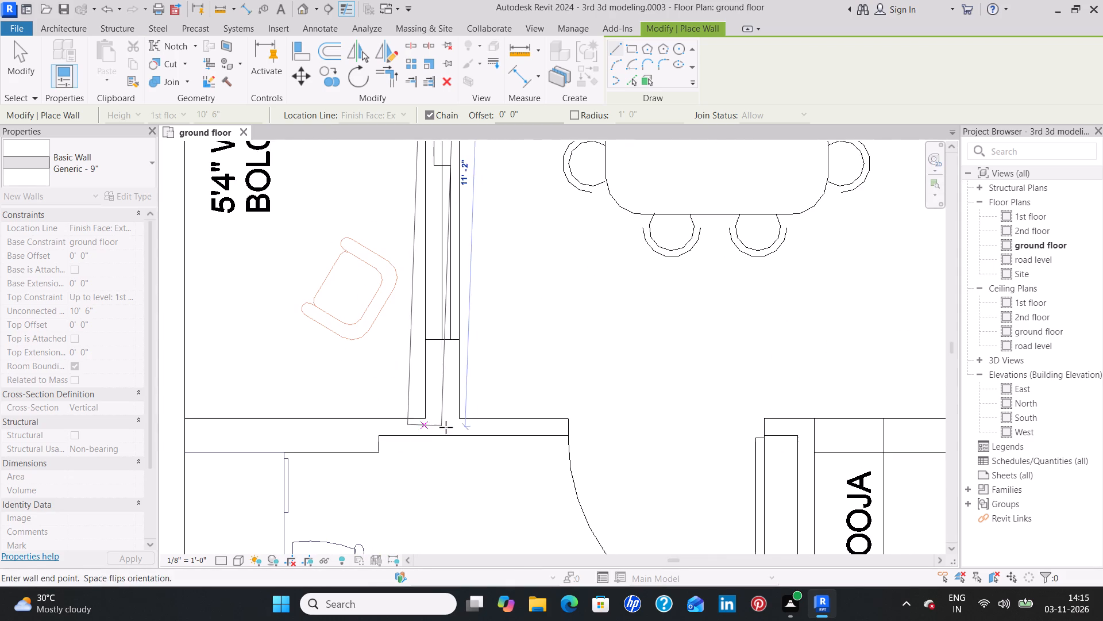
click(453, 417)
key(Escape)
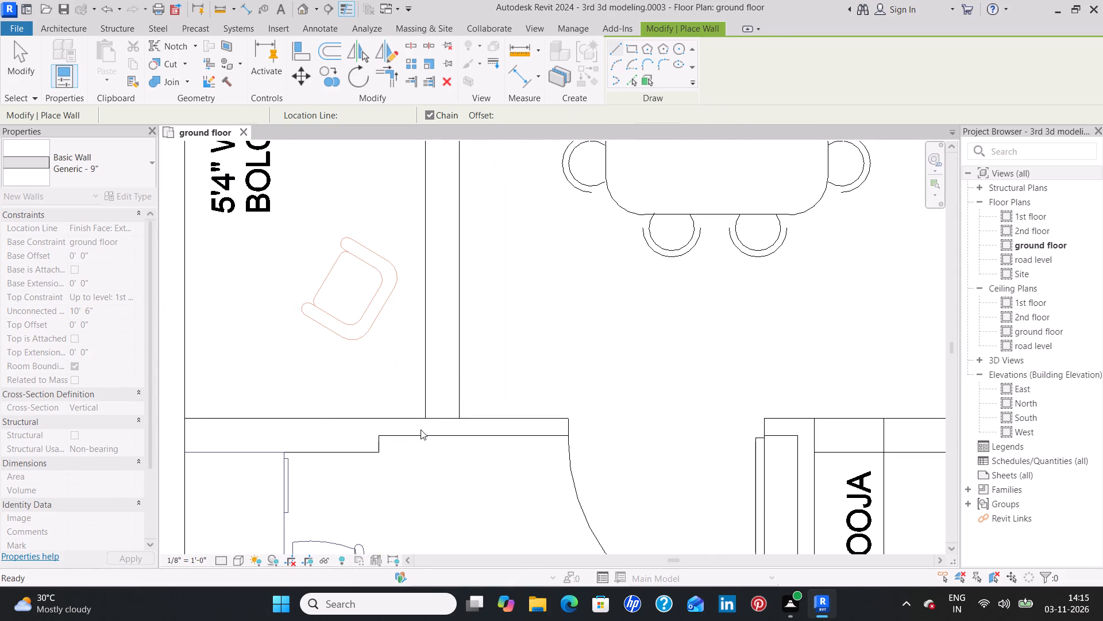
Draw a Generic - 9" wall about 4'4" long between apartment 4's balcony and master bedroom, from the outer wall to the thickness change.
click(184, 419)
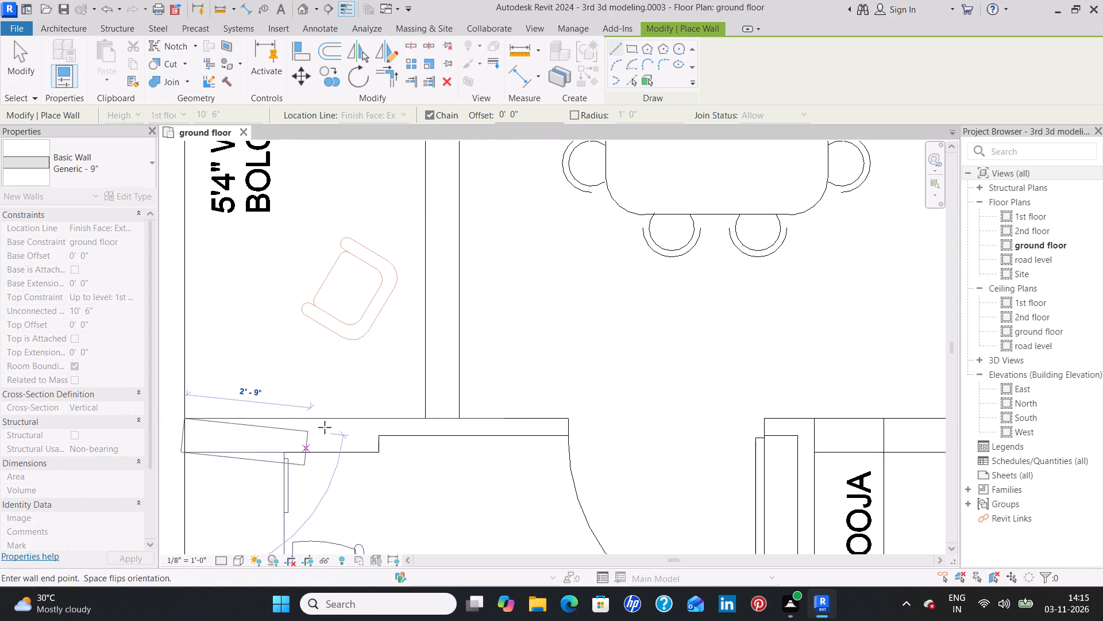
click(379, 420)
key(Escape)
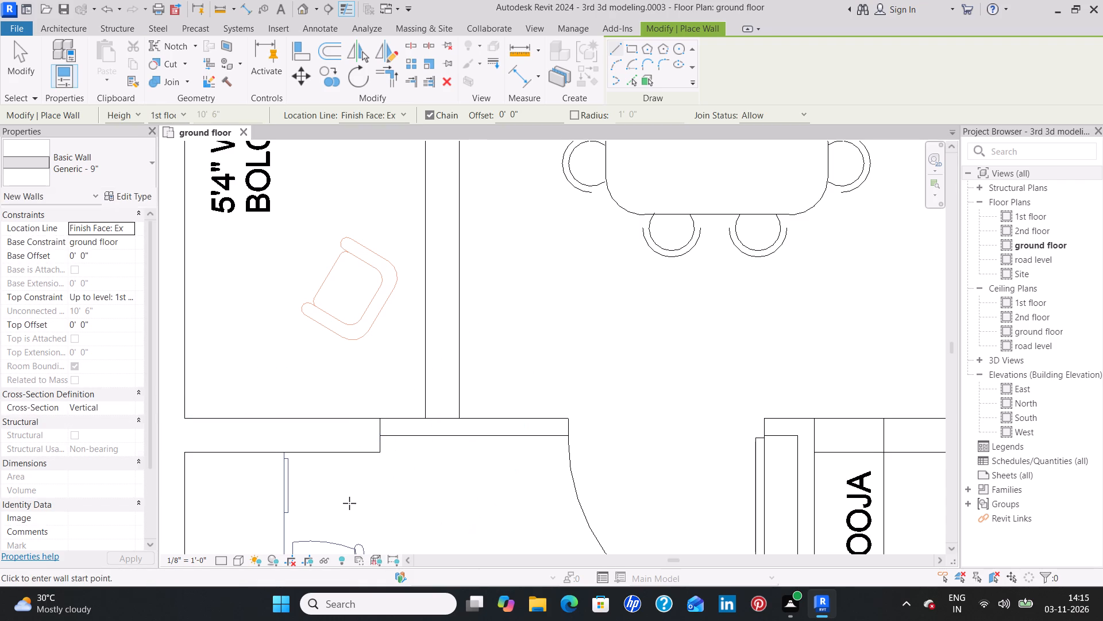
Draw a Generic - 9" wall about 5'1" long between the 5'*9'0" toilet and the utility's wm and dw spaces, flipped to match the drawing.
scroll(349, 503, down, 3)
middle_drag(431, 420, 444, 285)
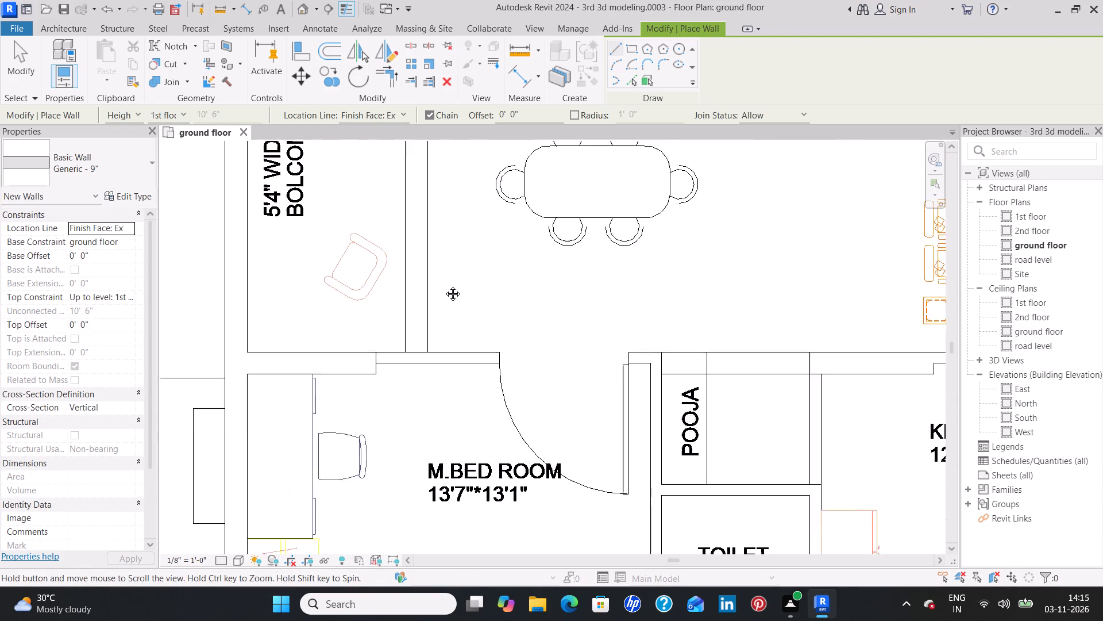
middle_drag(444, 285, 461, 209)
scroll(468, 364, down, 2)
scroll(498, 413, down, 1)
scroll(564, 416, down, 2)
middle_drag(564, 417, 371, 418)
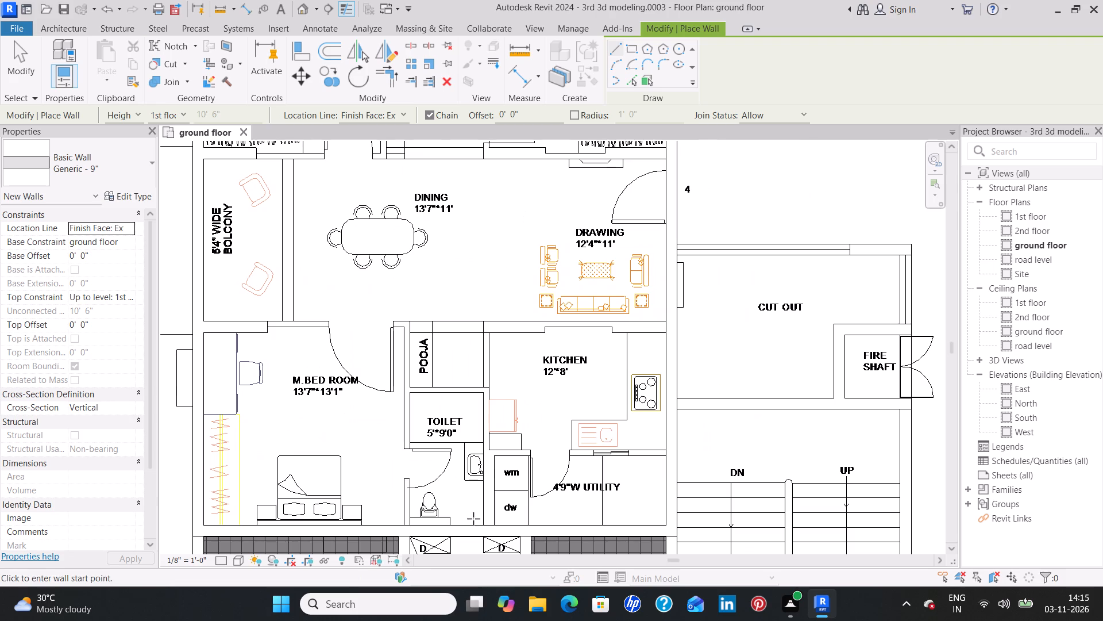
scroll(493, 528, up, 6)
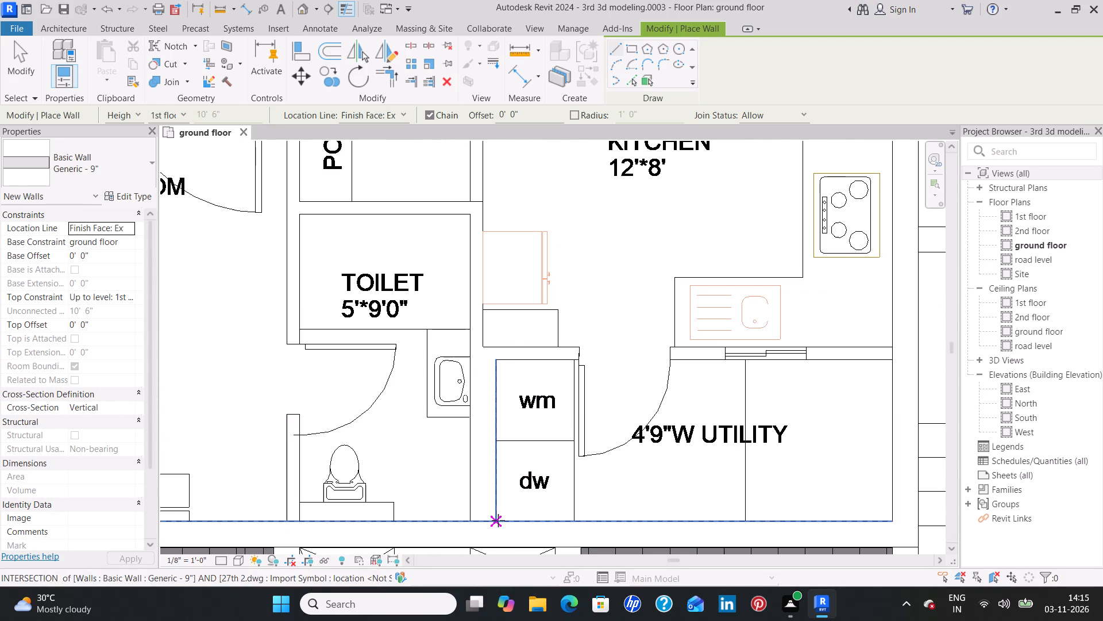
click(498, 520)
key(space)
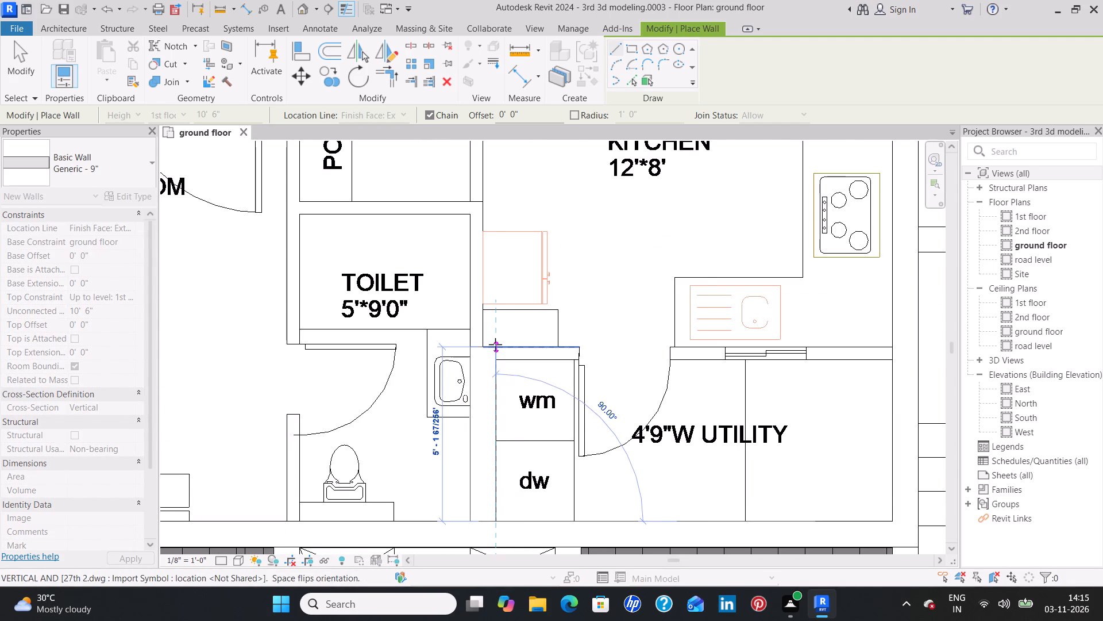
click(495, 344)
key(Escape)
Draw the two Generic - 9" wall pieces between the kitchen and drawing room on either side of the recess, the pooja-side one about 4'3" long.
scroll(492, 412, down, 3)
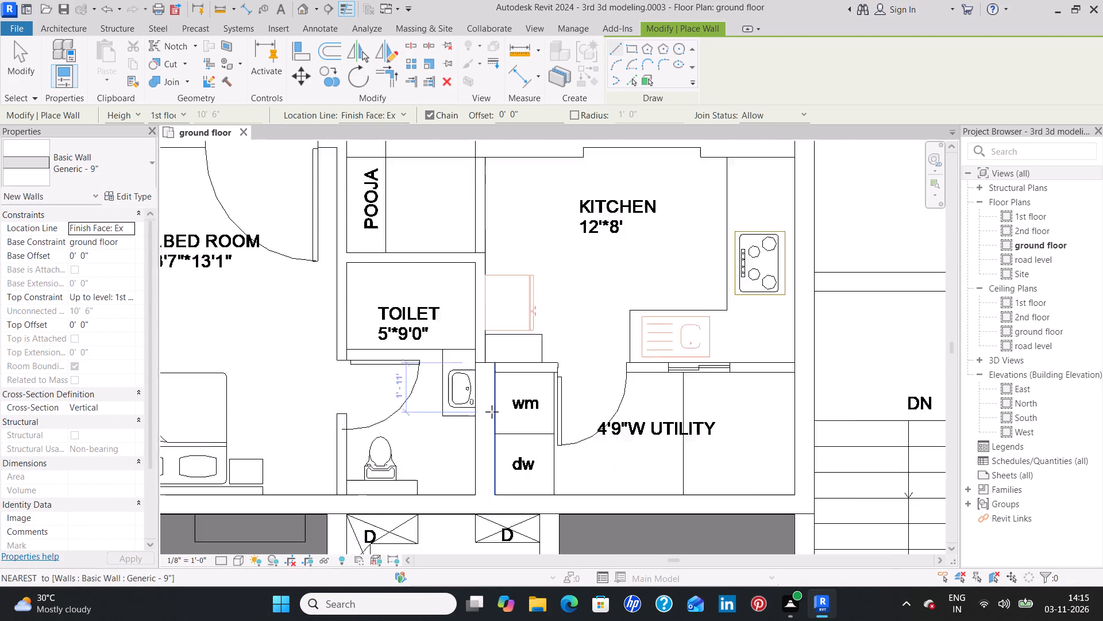
scroll(492, 412, down, 1)
middle_drag(634, 425, 502, 496)
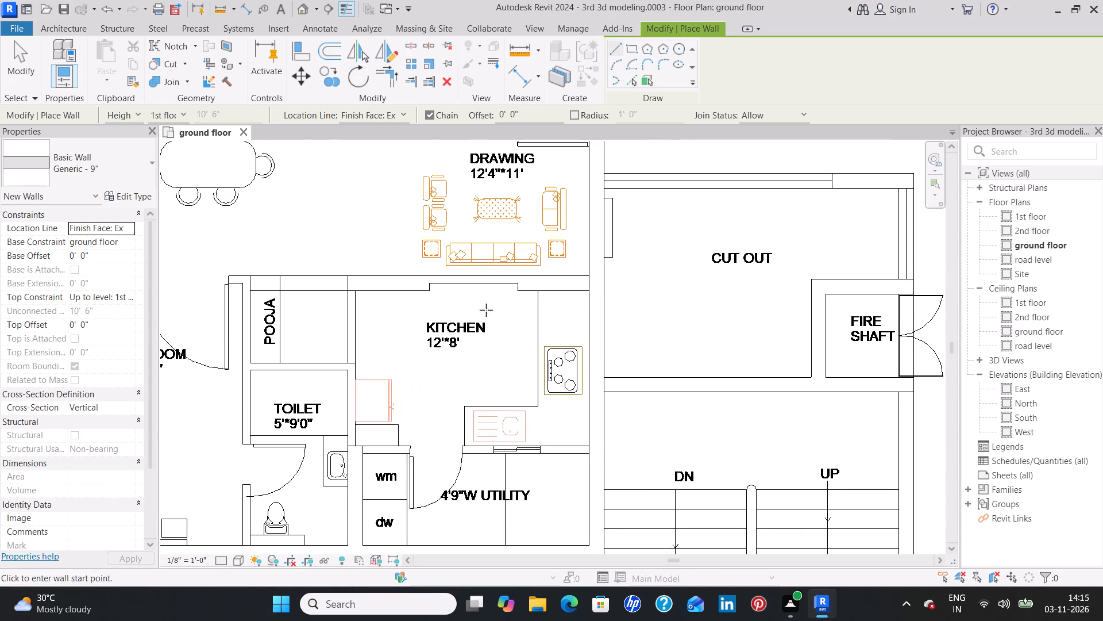
middle_drag(475, 296, 453, 419)
scroll(337, 412, up, 3)
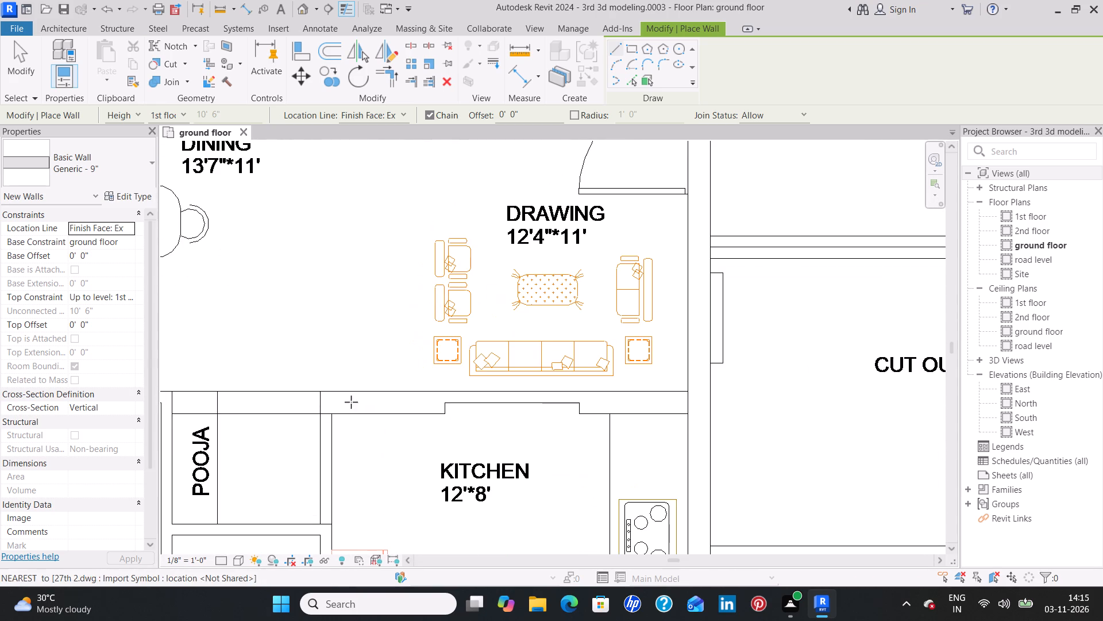
click(319, 390)
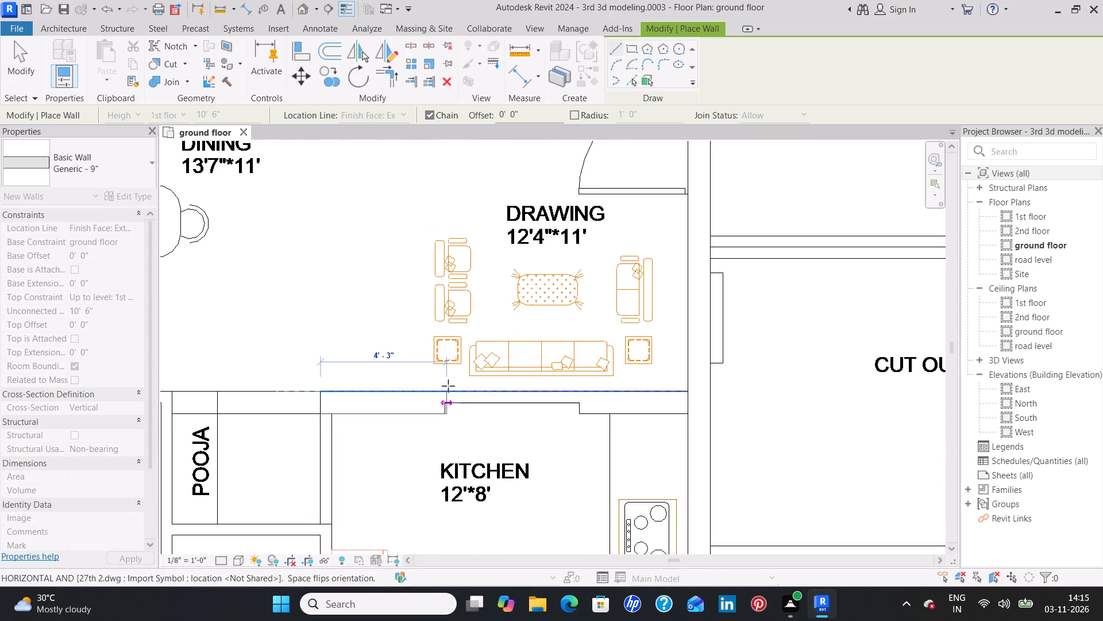
click(443, 387)
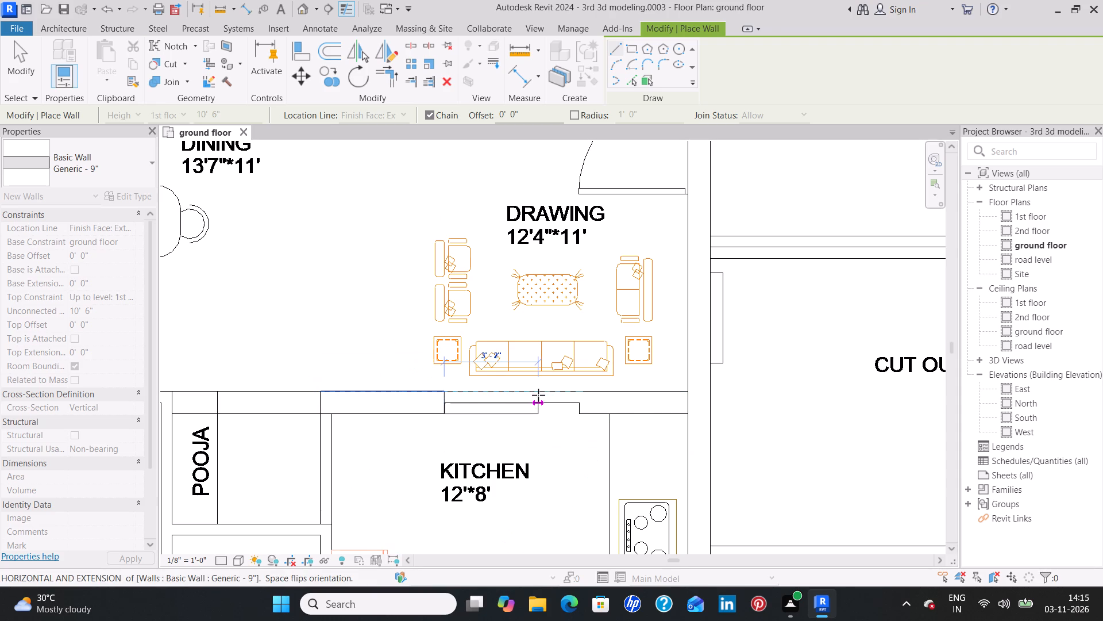
key(Escape)
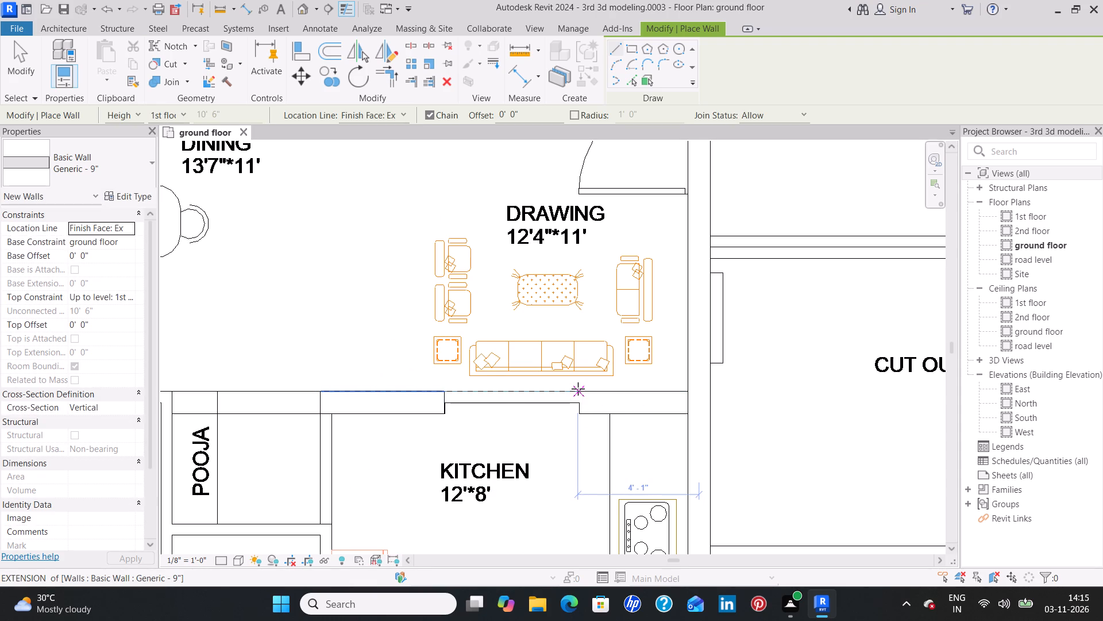
click(579, 389)
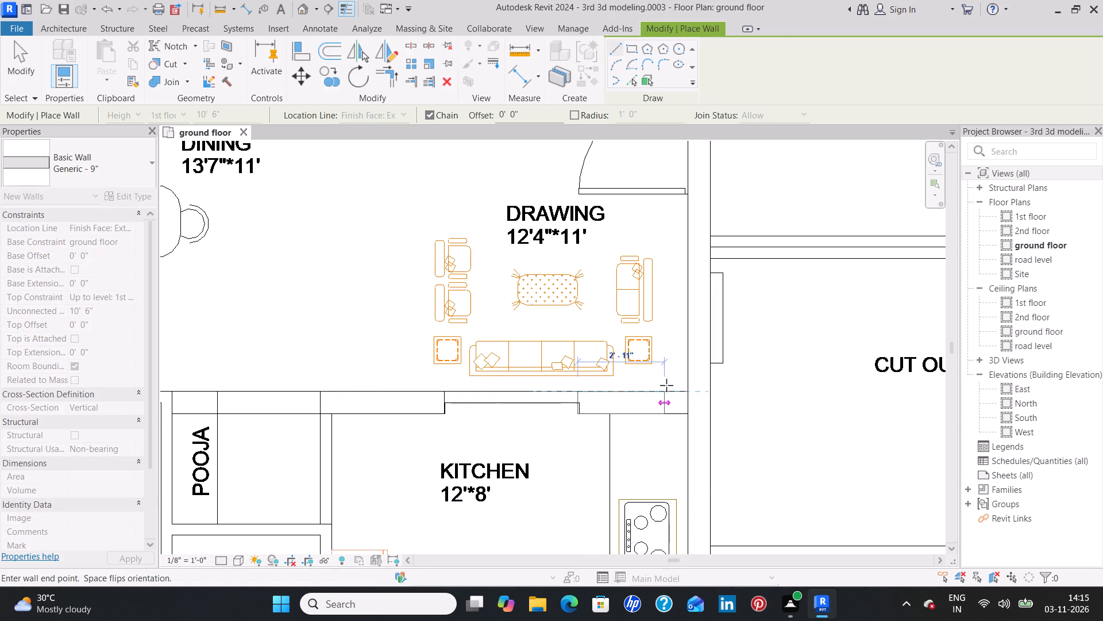
click(685, 389)
key(Escape)
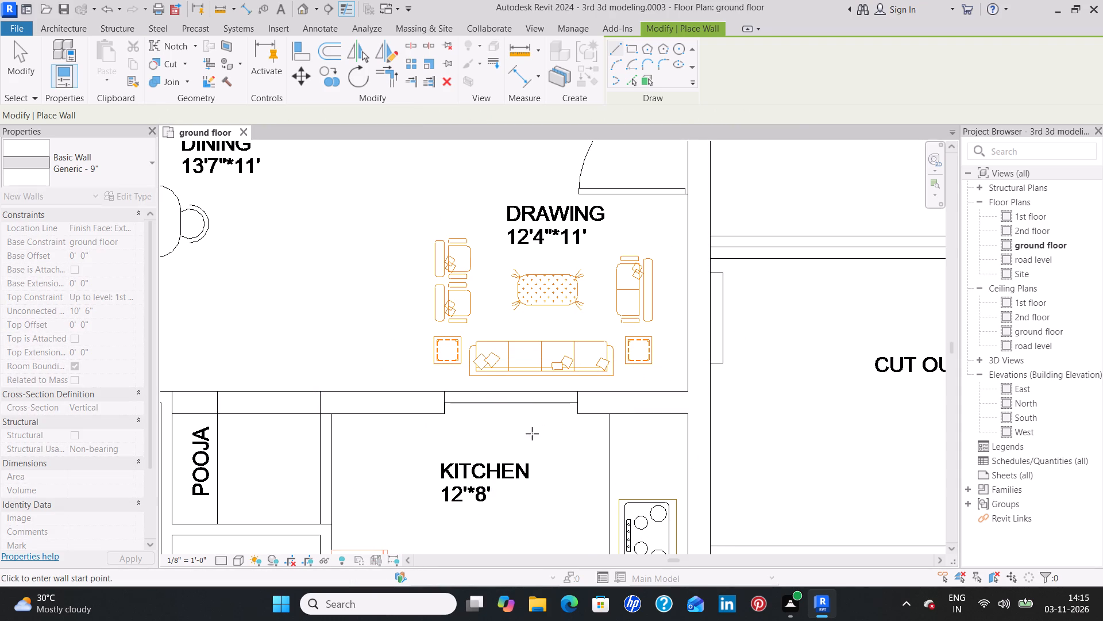
Draw the two thick Generic - 9" wall pieces between the cut-out-side 12'*11' bedroom and the dining and drawing areas, at the door and wardrobe.
scroll(516, 435, down, 4)
middle_drag(434, 273, 409, 460)
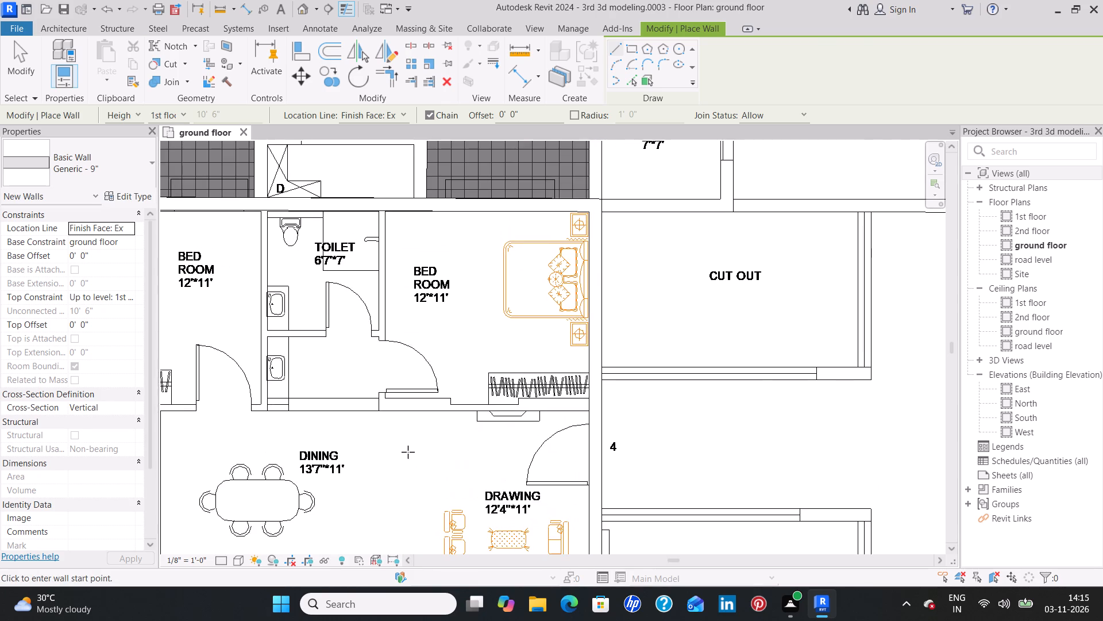
scroll(406, 442, up, 2)
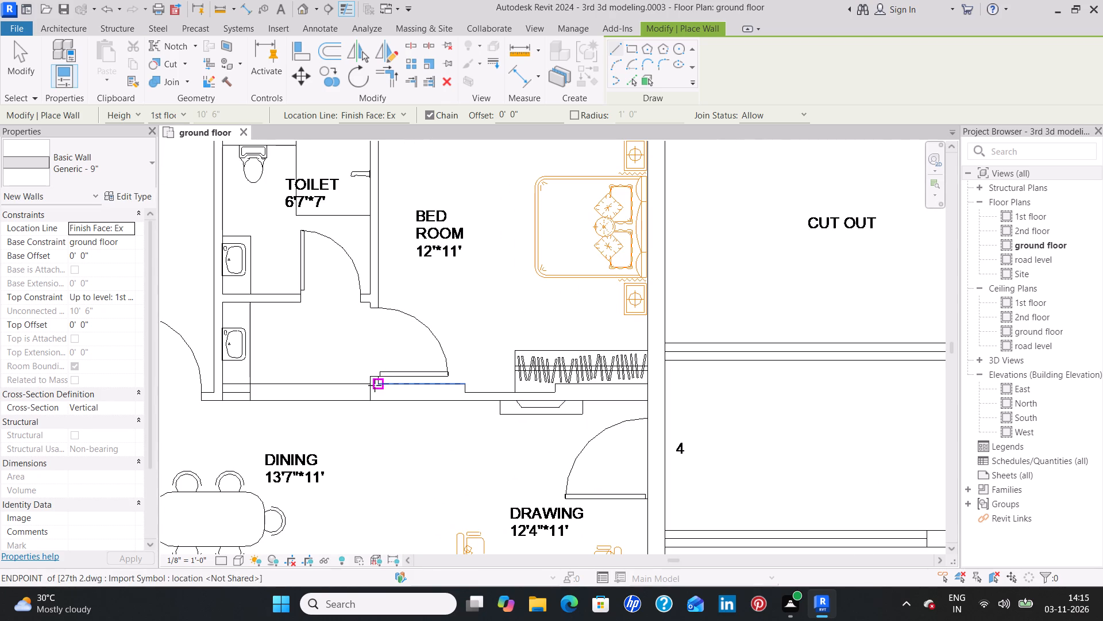
click(371, 382)
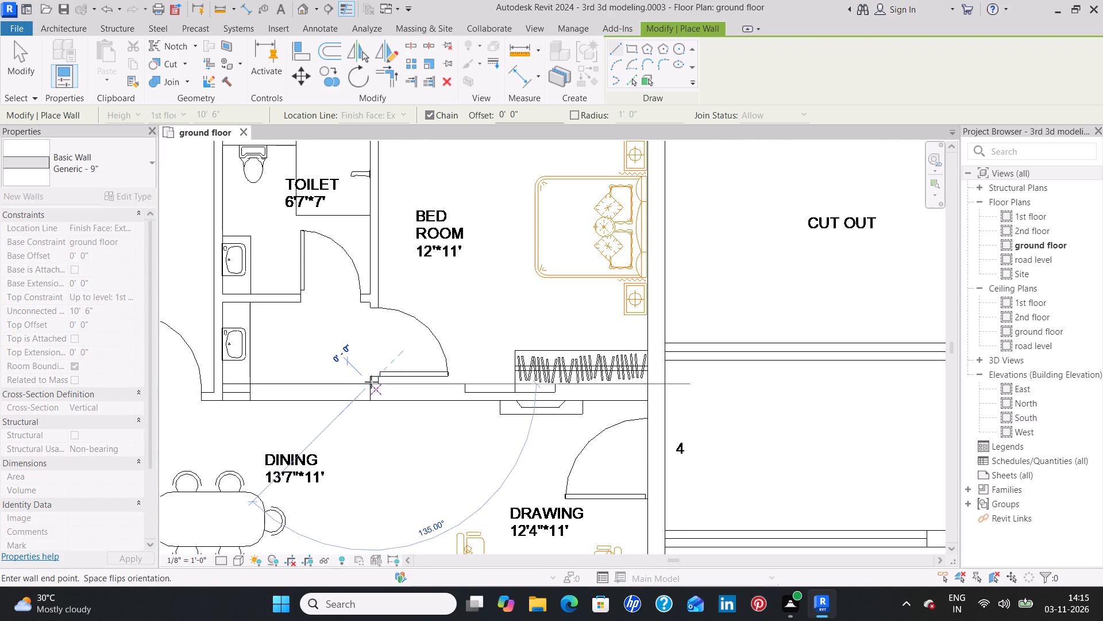
click(464, 384)
key(Escape)
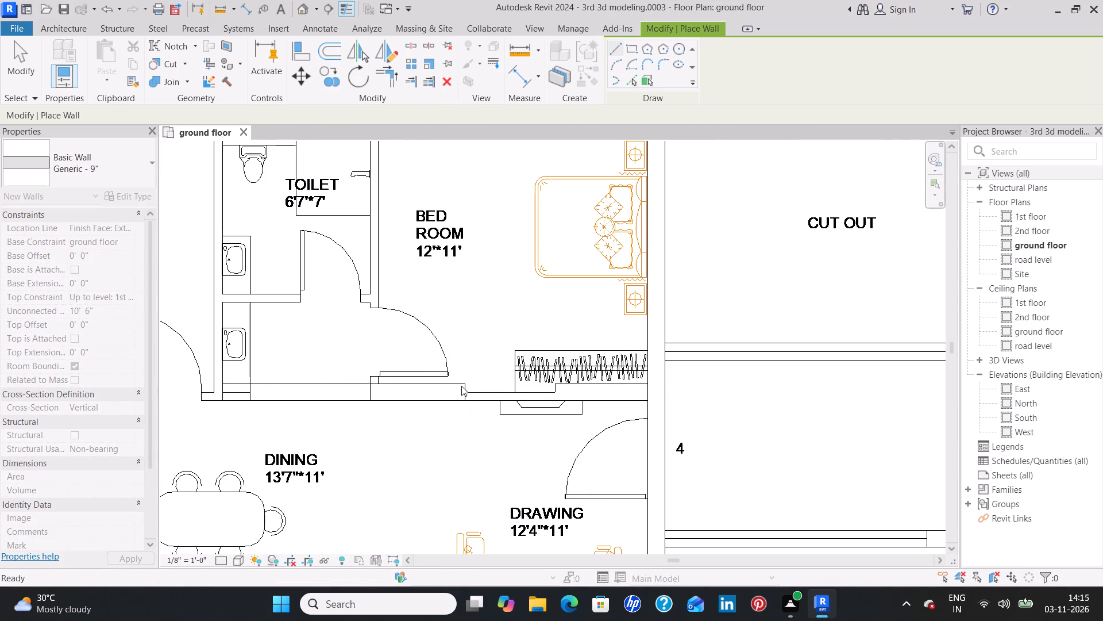
click(556, 384)
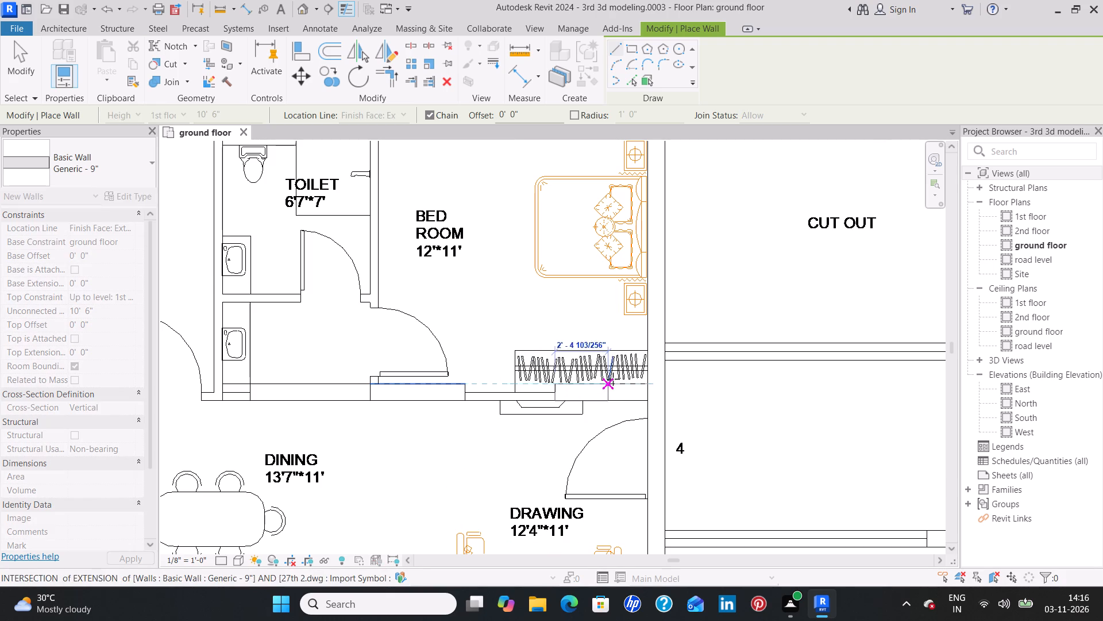
click(646, 378)
key(Escape)
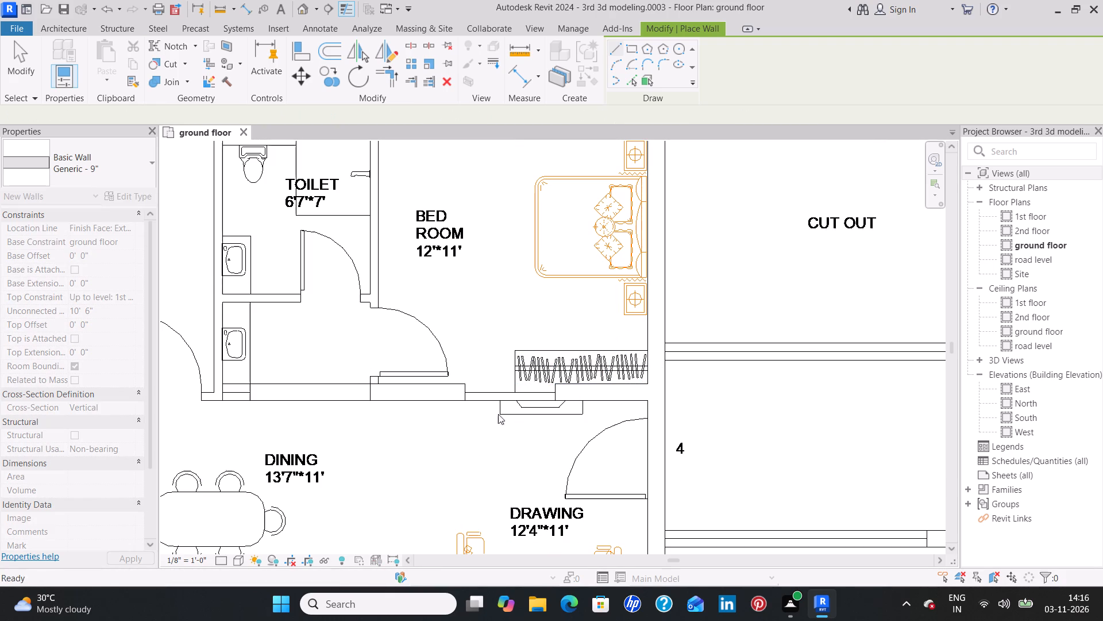
Draw Generic - 4.5" walls between the balcony-side bedroom and toilet, about 11'9" long, and along the dining area, about 8'9" to the thickness change.
scroll(376, 438, down, 1)
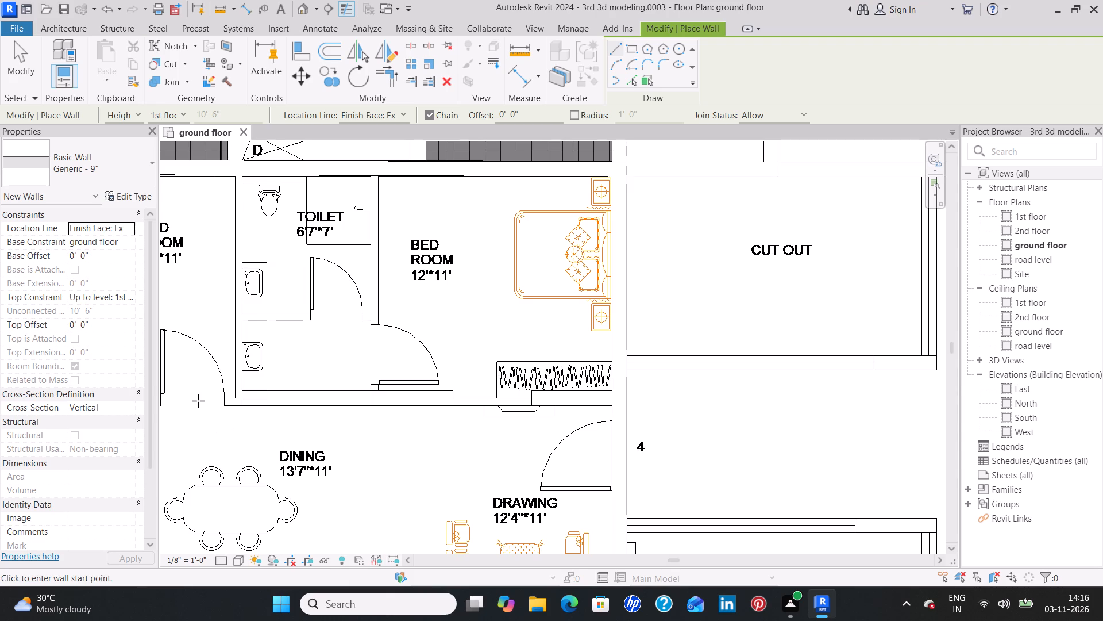
scroll(319, 351, down, 1)
middle_drag(310, 357, 525, 373)
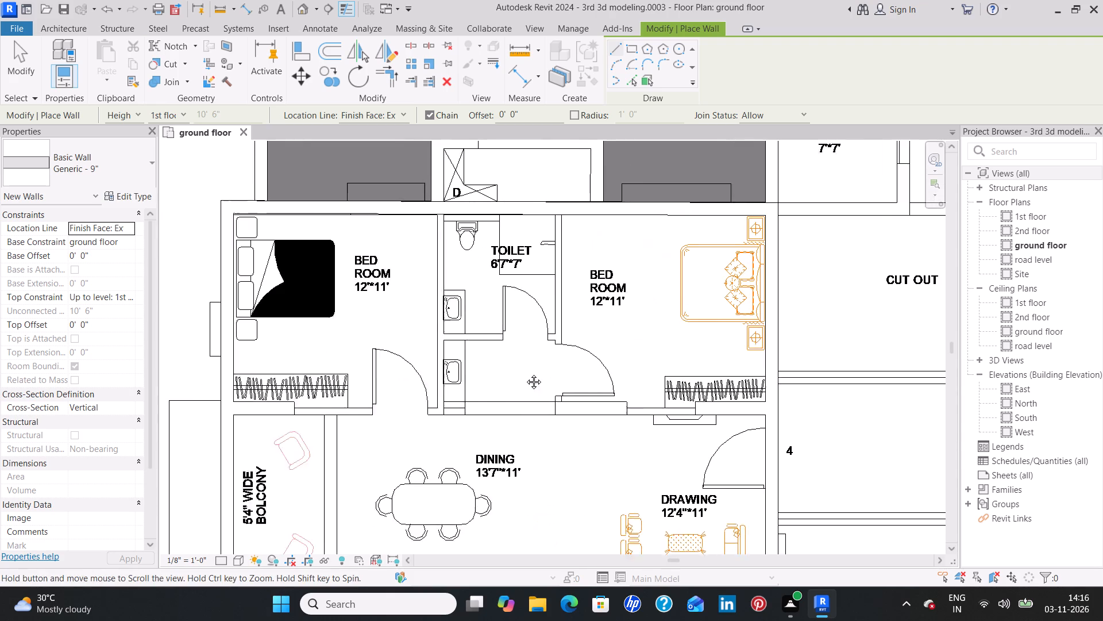
middle_drag(525, 373, 531, 373)
click(107, 173)
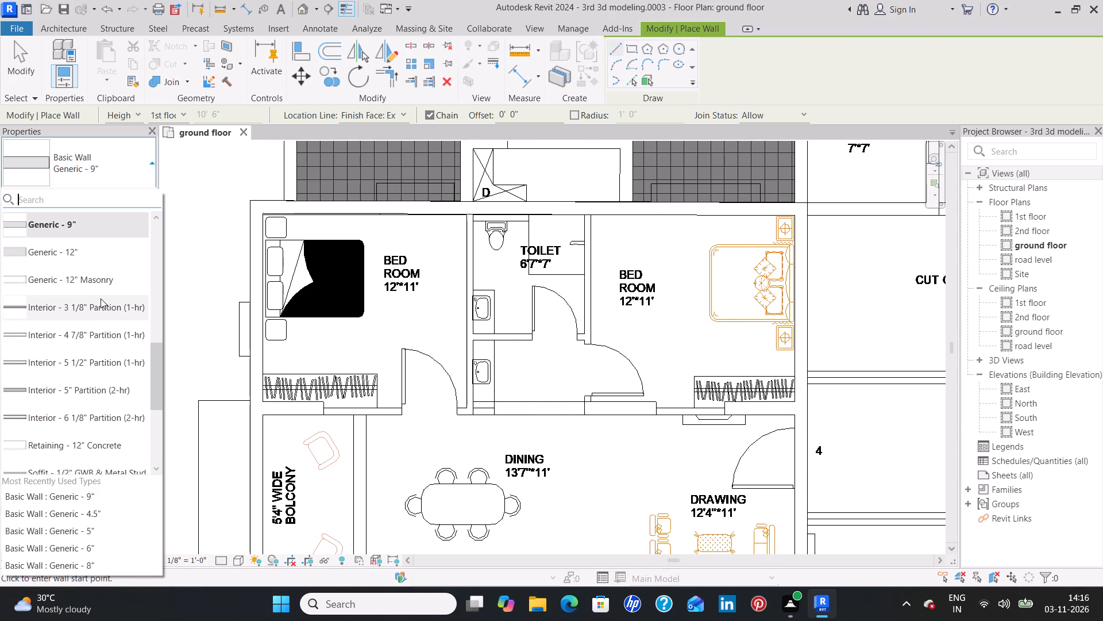
scroll(101, 298, up, 1)
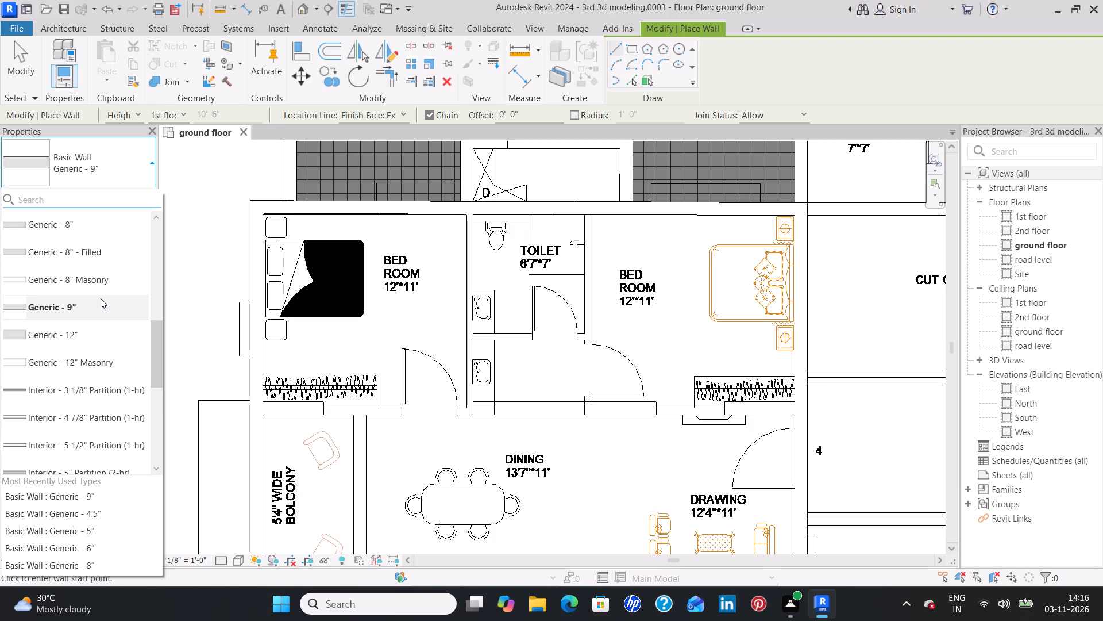
scroll(101, 298, up, 3)
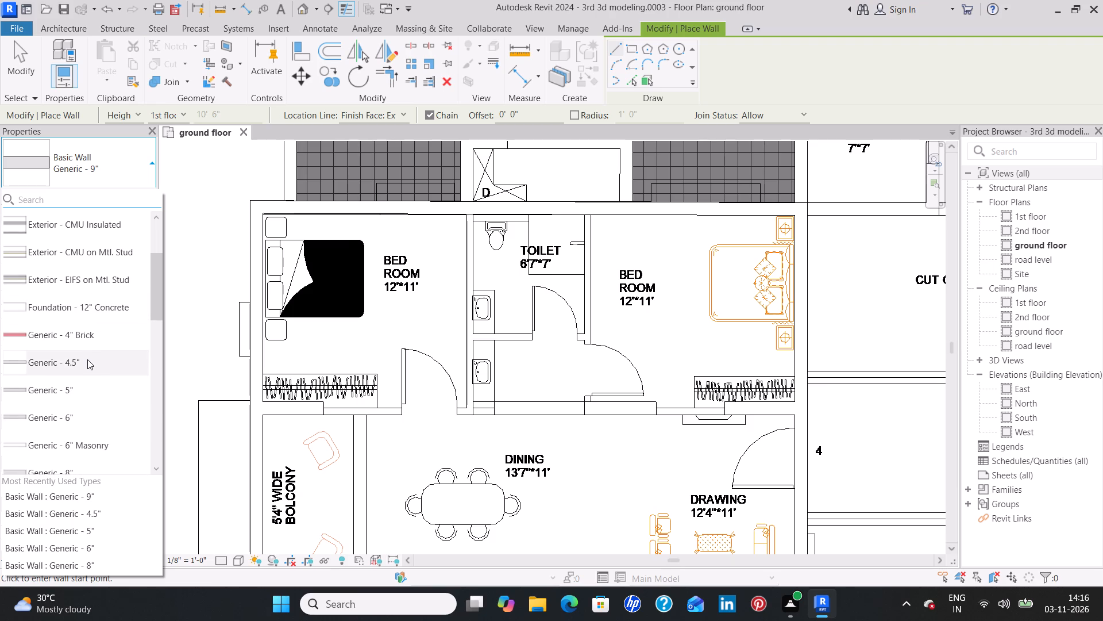
click(87, 360)
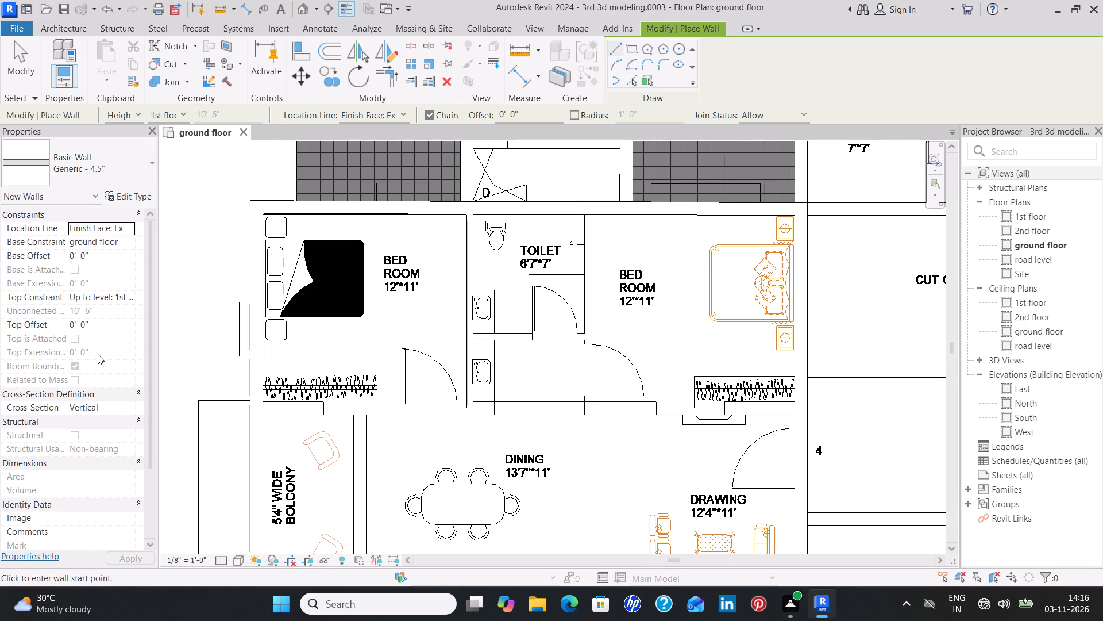
click(475, 216)
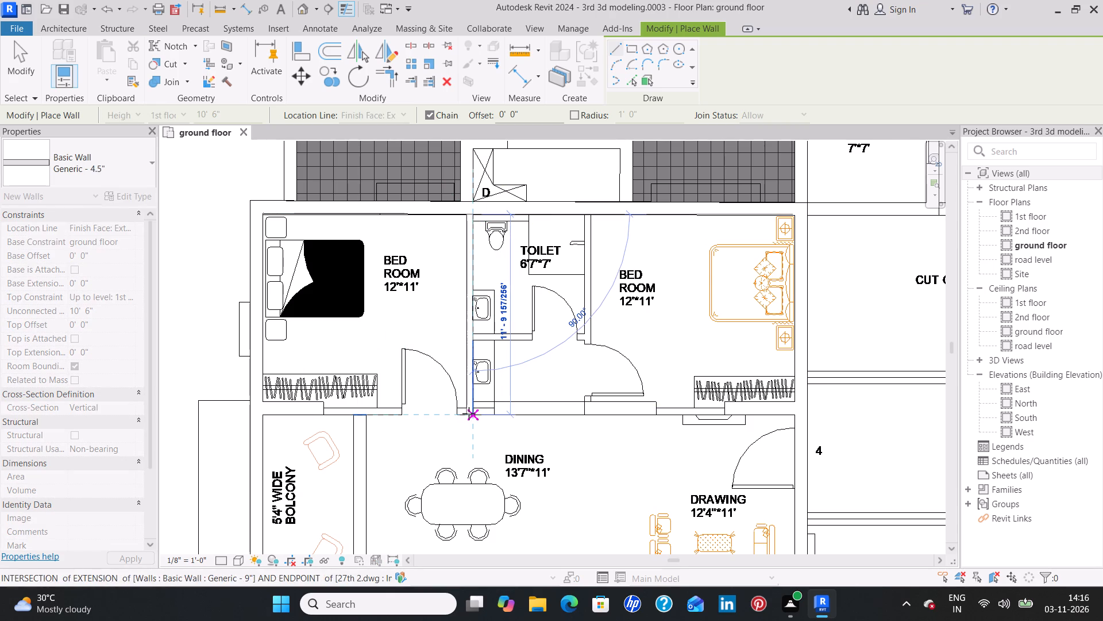
click(470, 414)
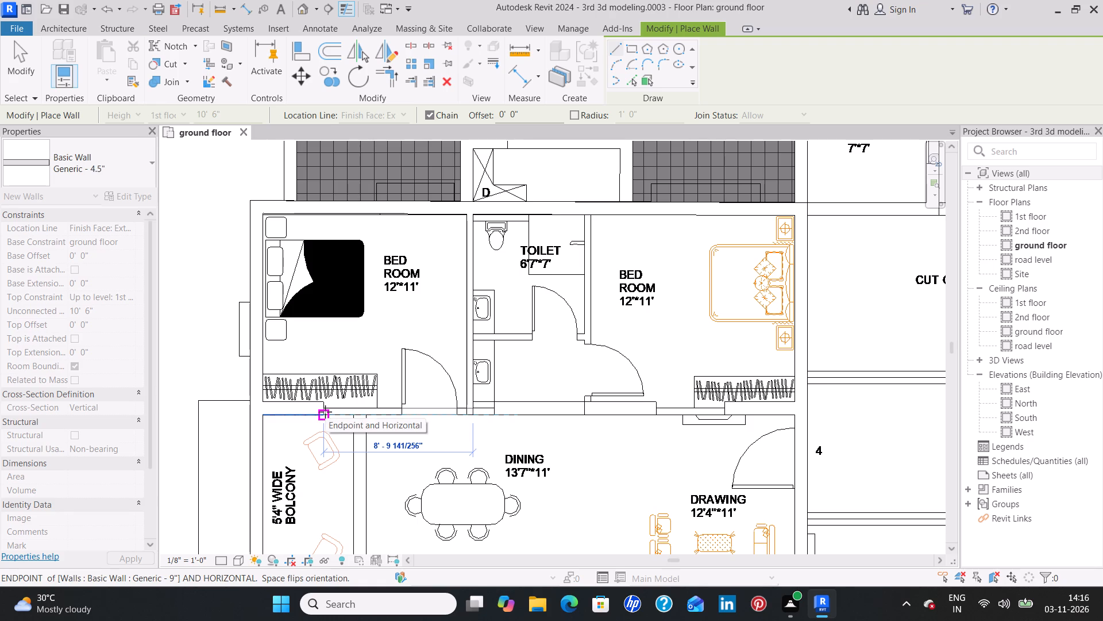
click(324, 413)
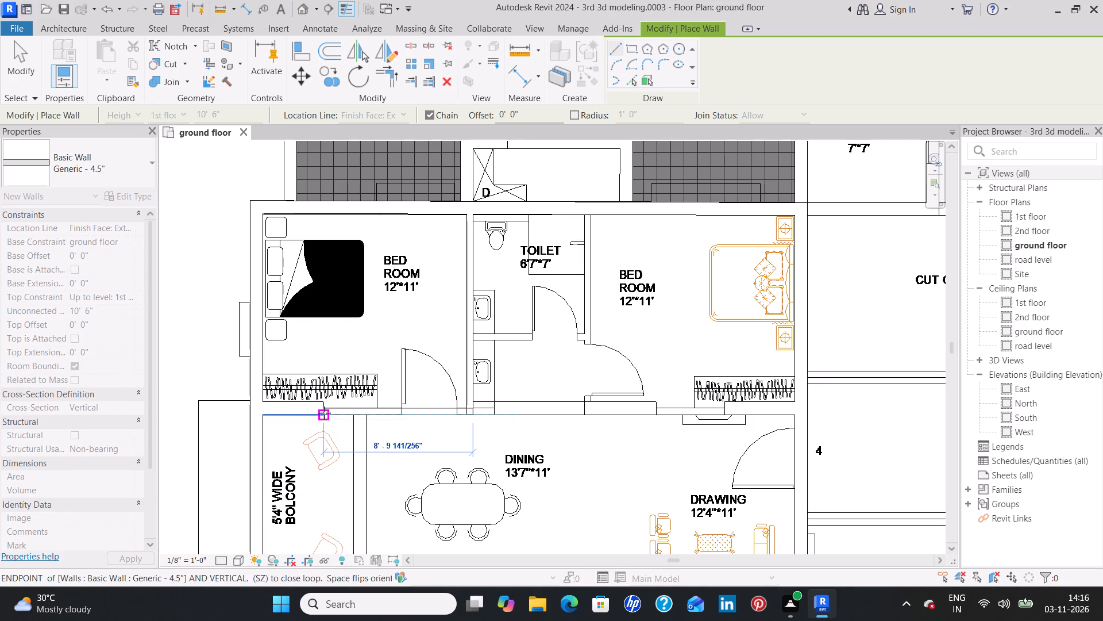
key(Escape)
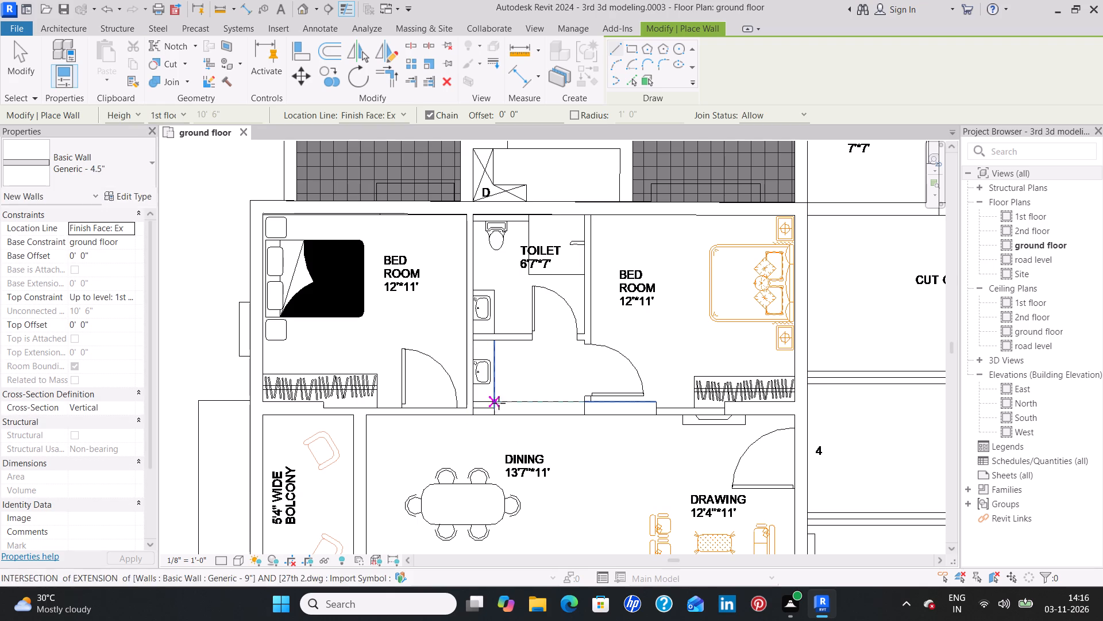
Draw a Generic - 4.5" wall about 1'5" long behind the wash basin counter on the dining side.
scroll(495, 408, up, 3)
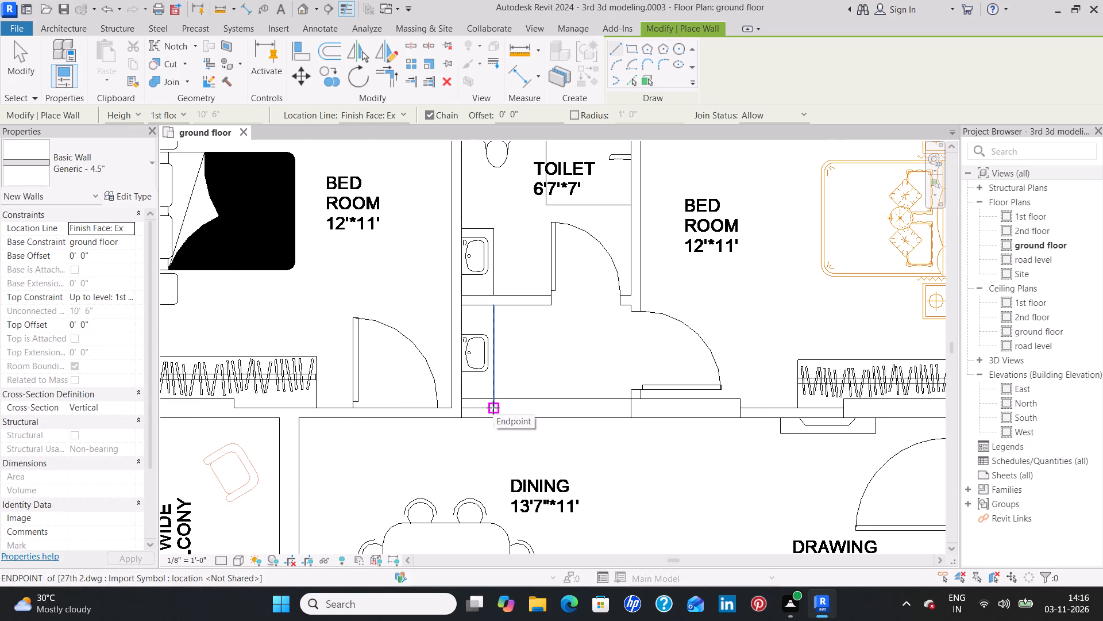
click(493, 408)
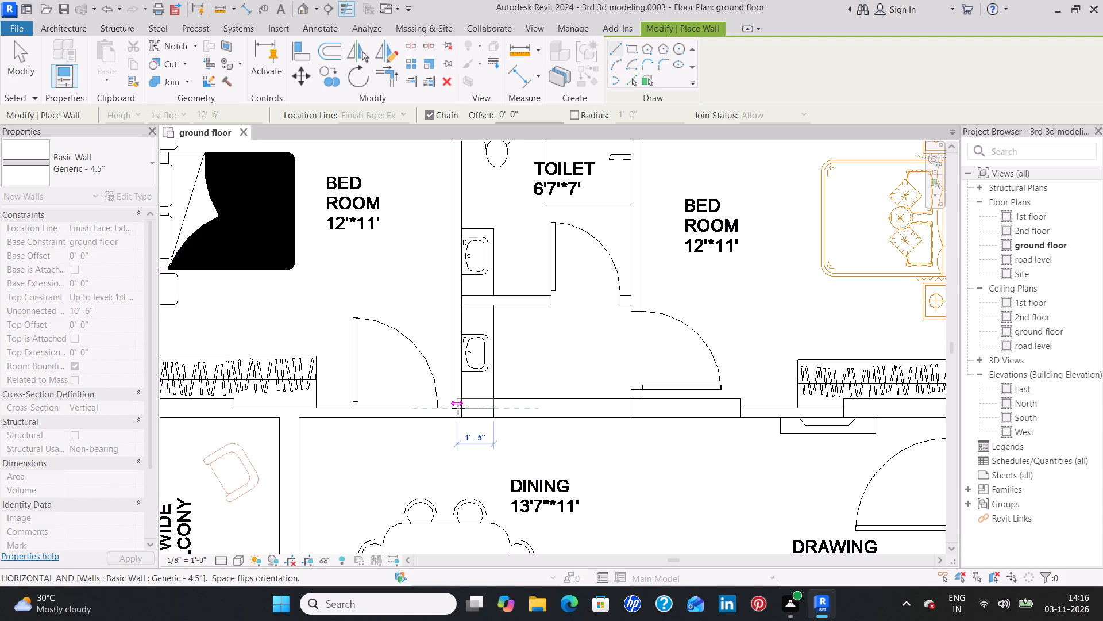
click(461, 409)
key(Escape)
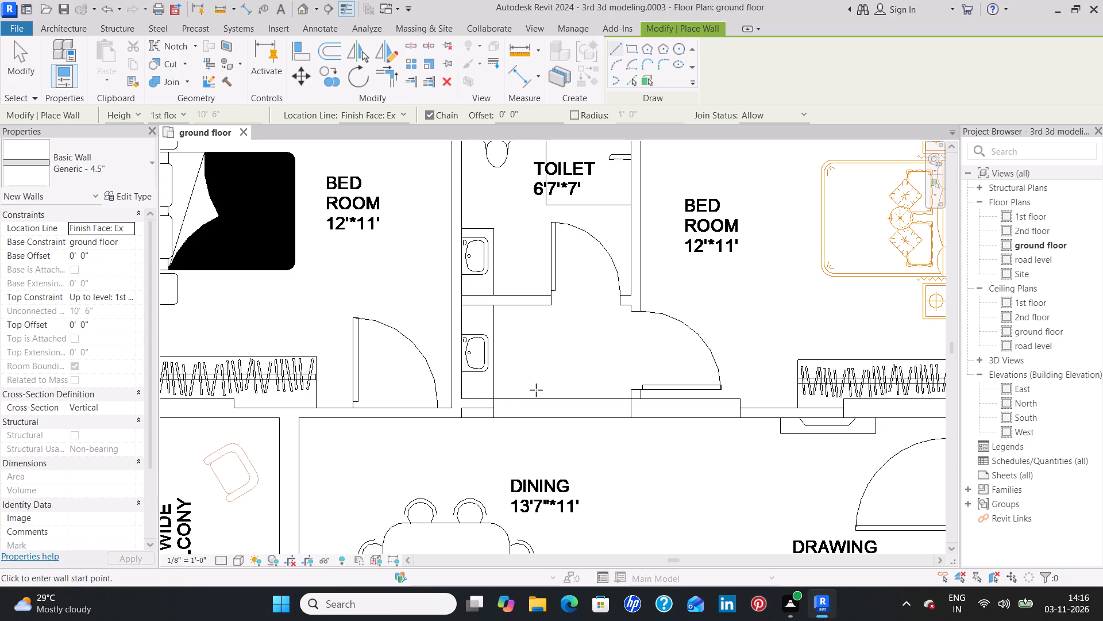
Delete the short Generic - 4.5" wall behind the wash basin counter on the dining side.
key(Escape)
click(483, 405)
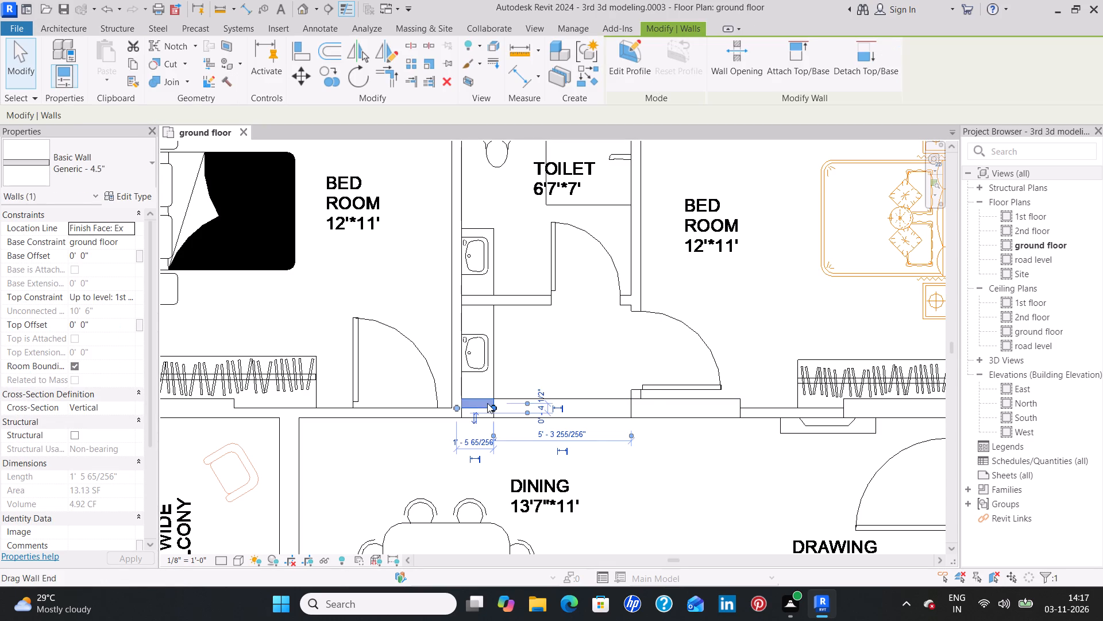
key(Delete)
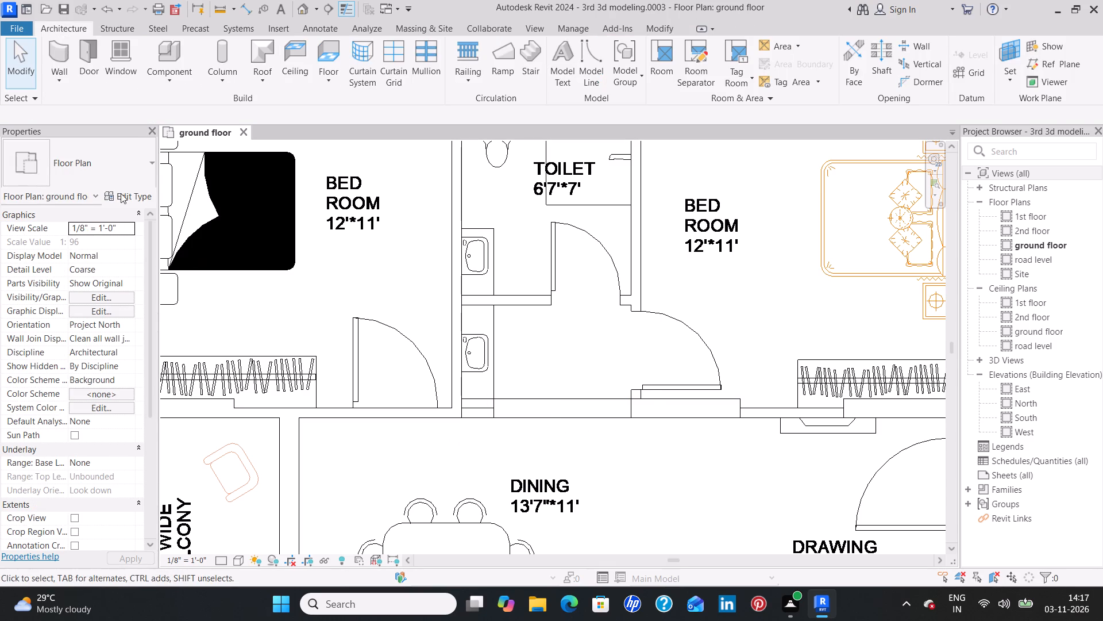
Draw a short Generic - 4.5" wall behind the wash basin counter, along the edge facing the dining area.
click(53, 46)
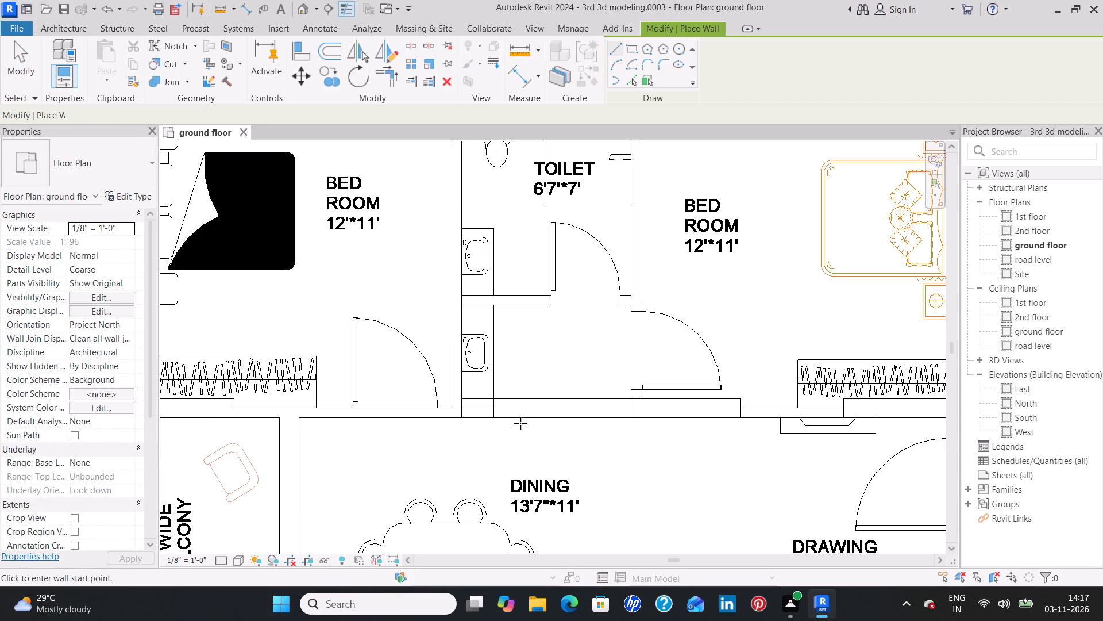
click(493, 416)
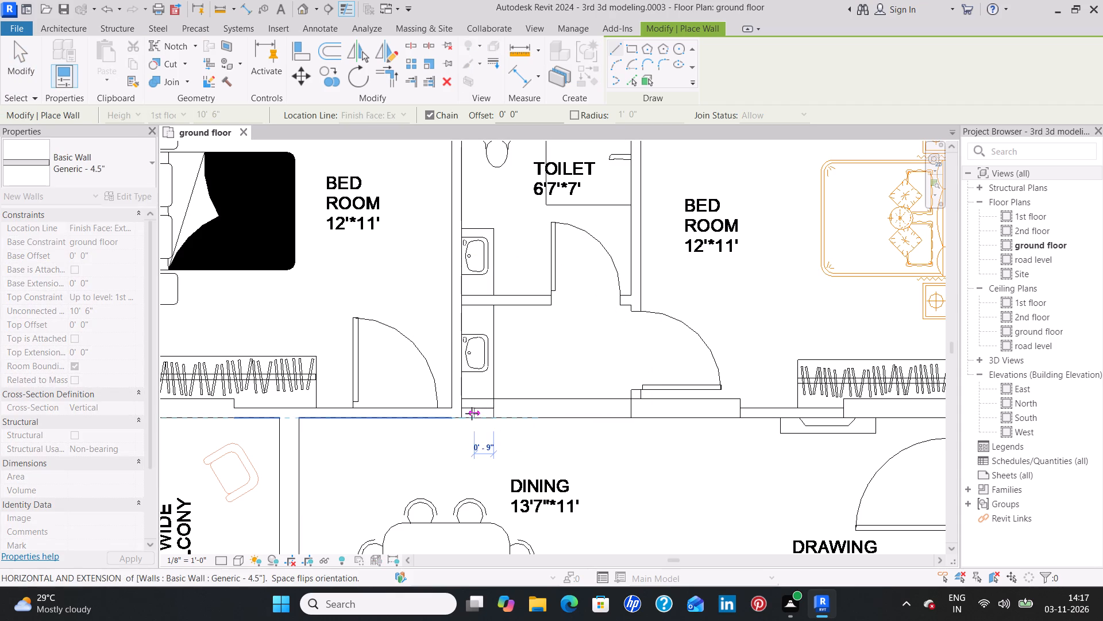
click(464, 417)
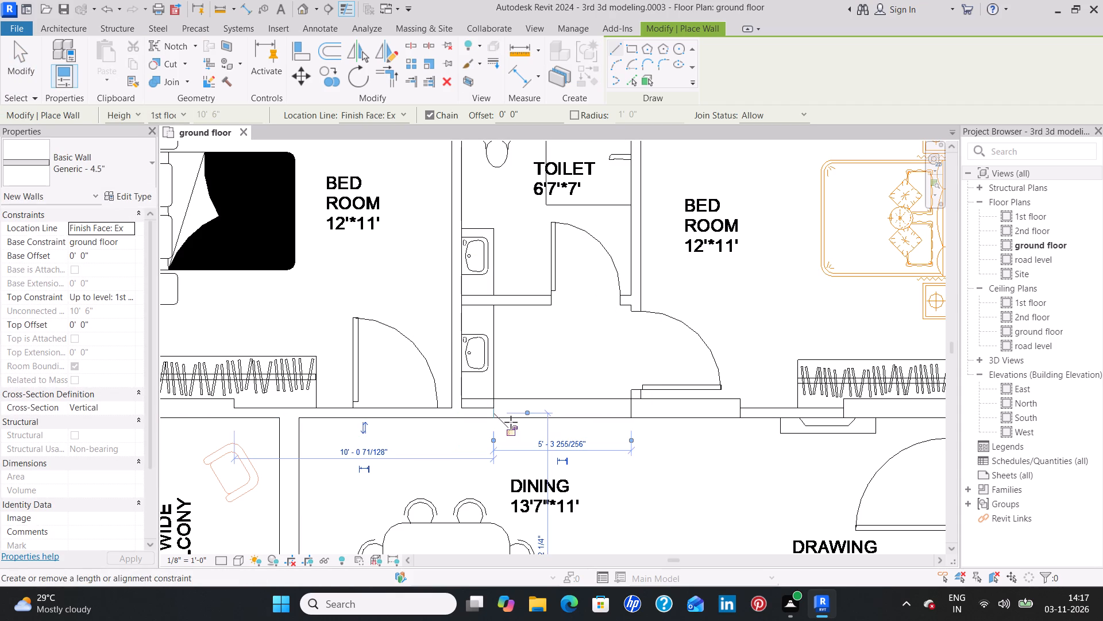
key(Escape)
Draw Generic - 4.5" walls between the 6'7'*7' toilet and wash area, and about 11' long beside the cut-out-side bedroom.
scroll(508, 424, down, 3)
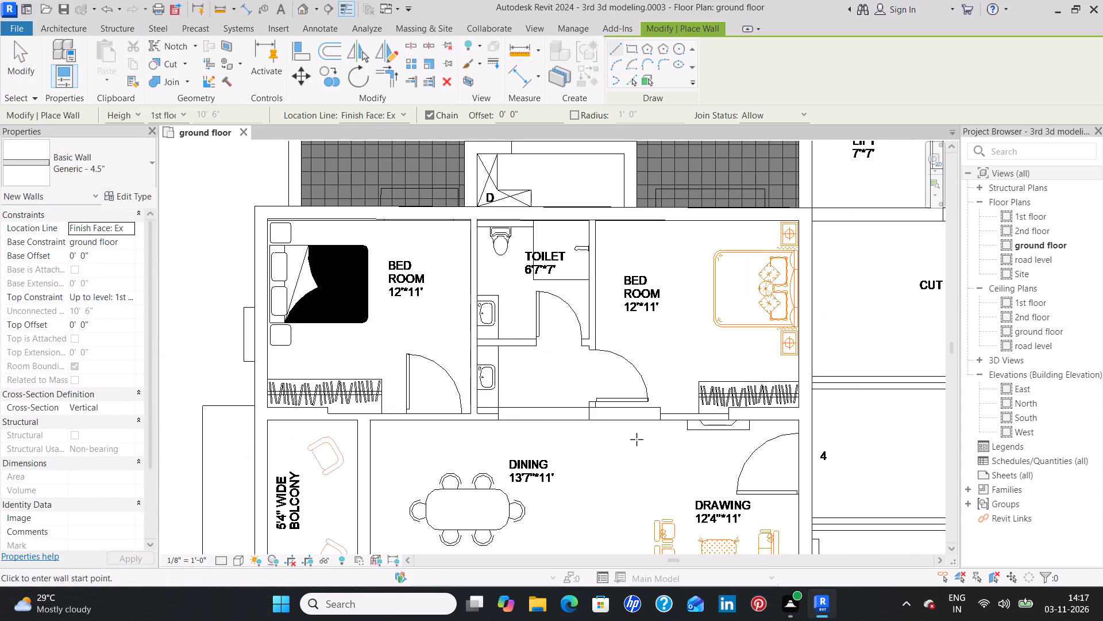
middle_drag(637, 439, 499, 446)
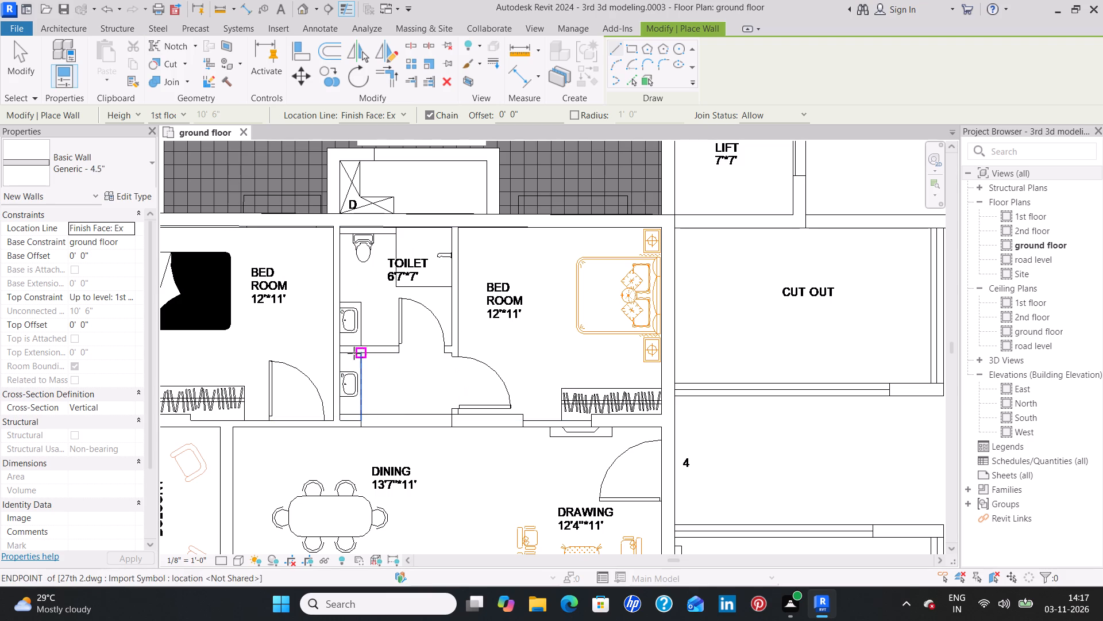
scroll(338, 344, up, 3)
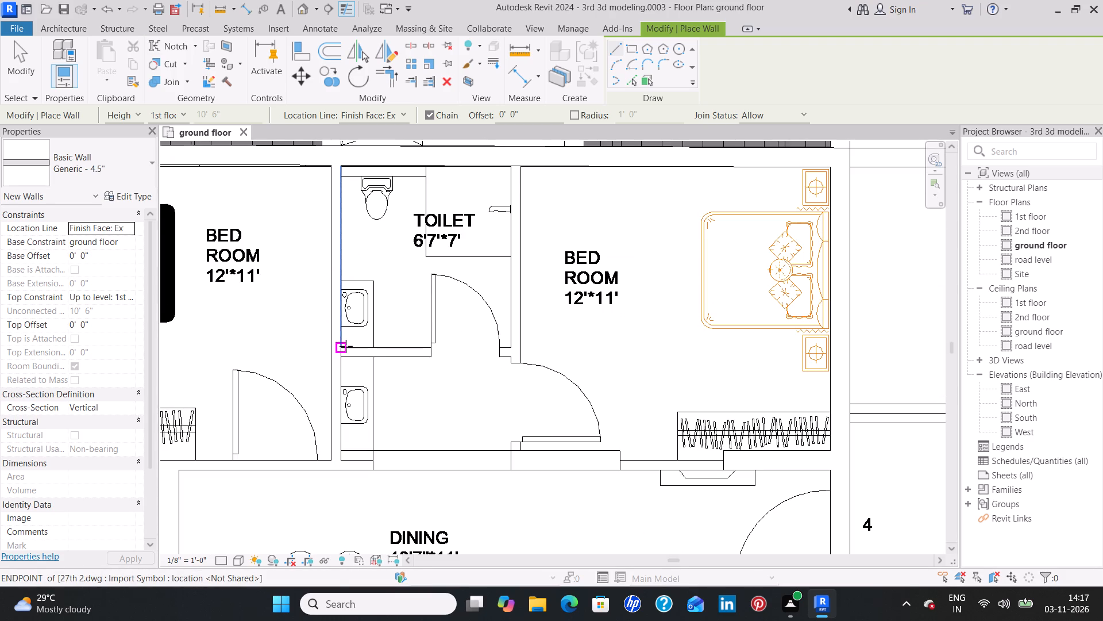
click(341, 345)
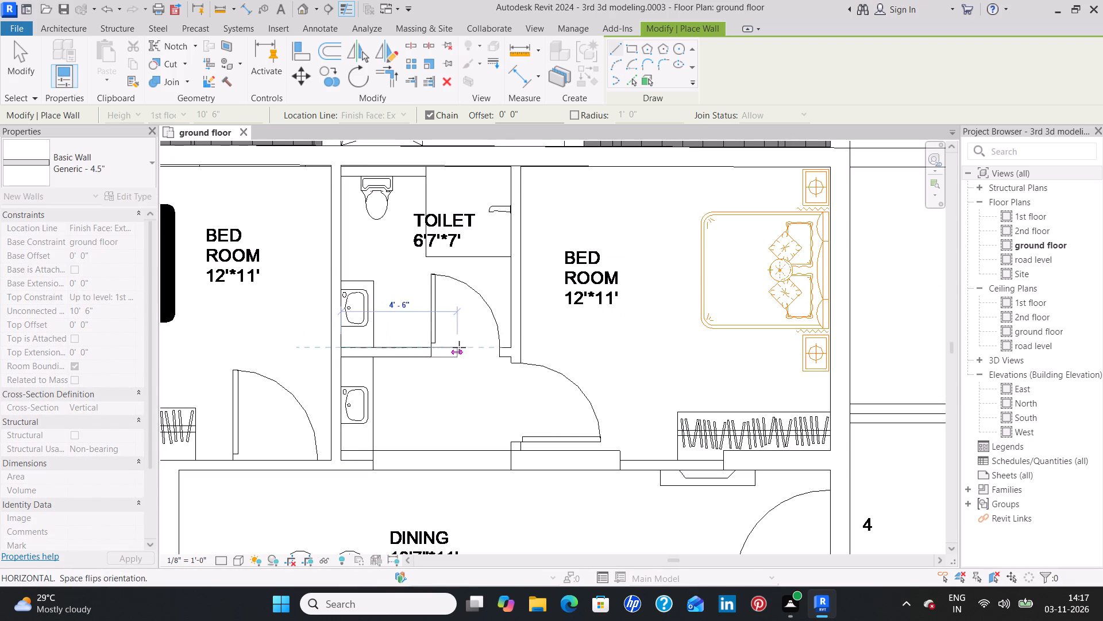
click(510, 345)
key(Escape)
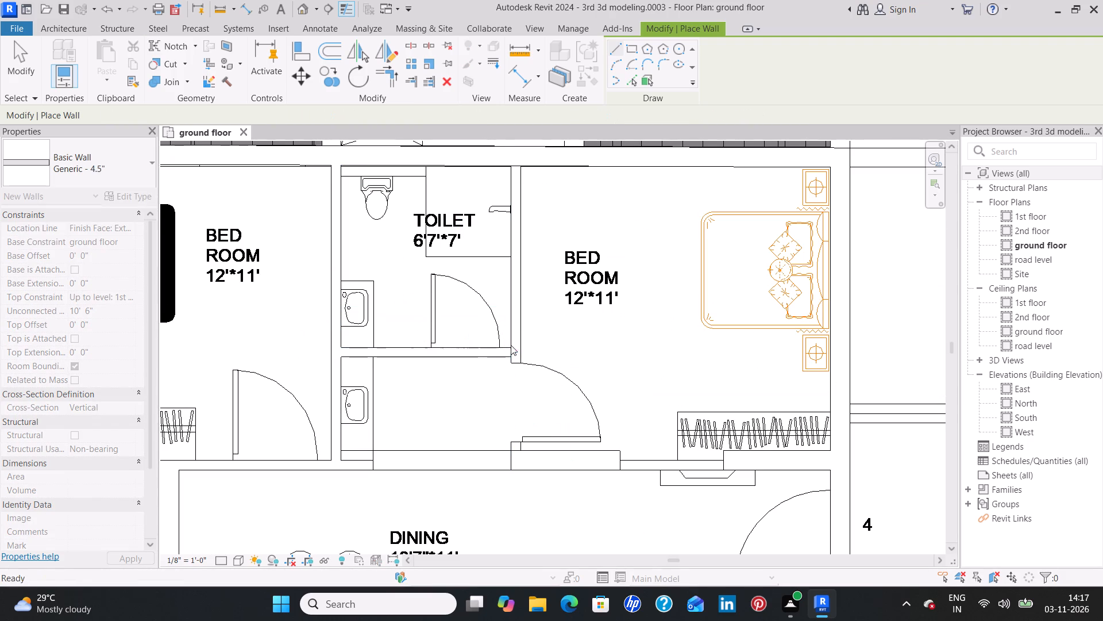
click(521, 164)
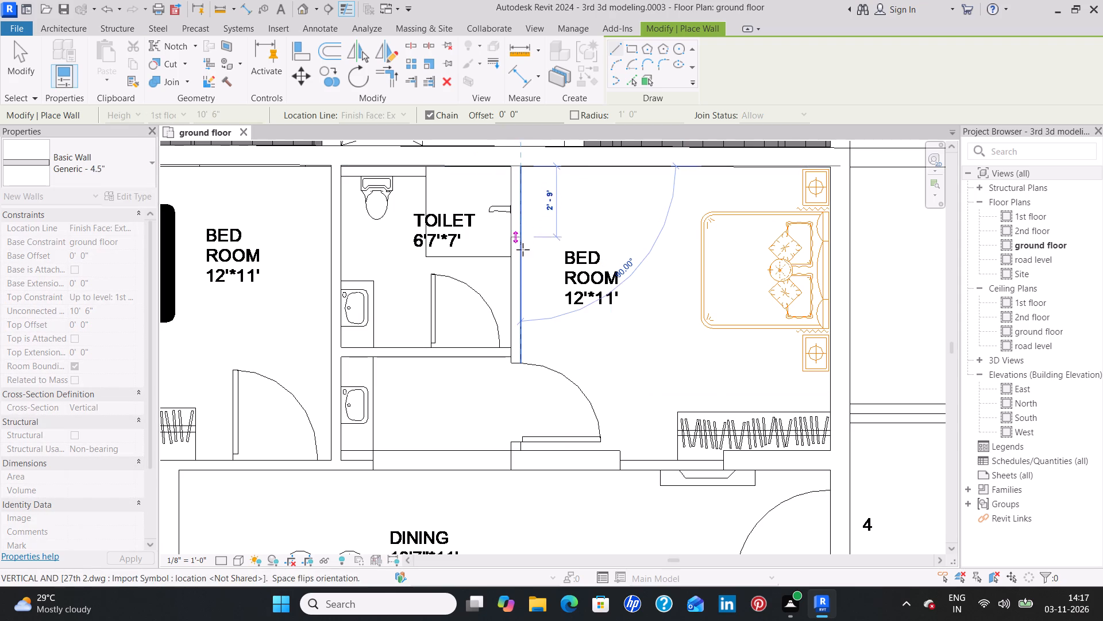
click(519, 453)
key(Escape)
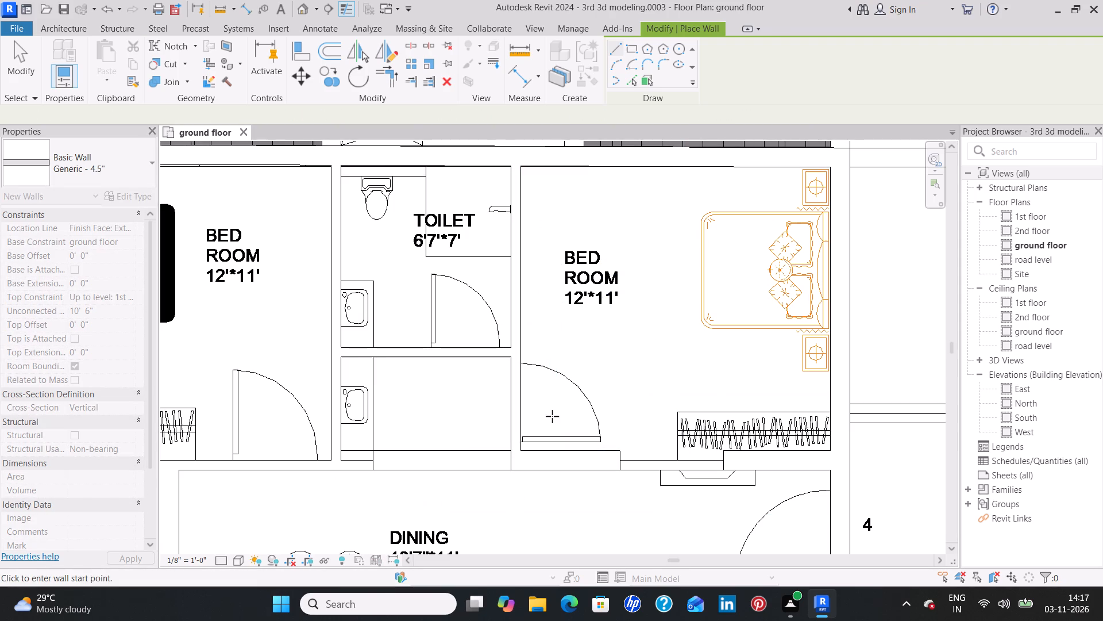
Draw a Generic - 4.5" wall about 4' long joining the two 9" pieces between the cut-out-side bedroom and drawing area.
scroll(552, 413, down, 3)
middle_drag(600, 457, 462, 473)
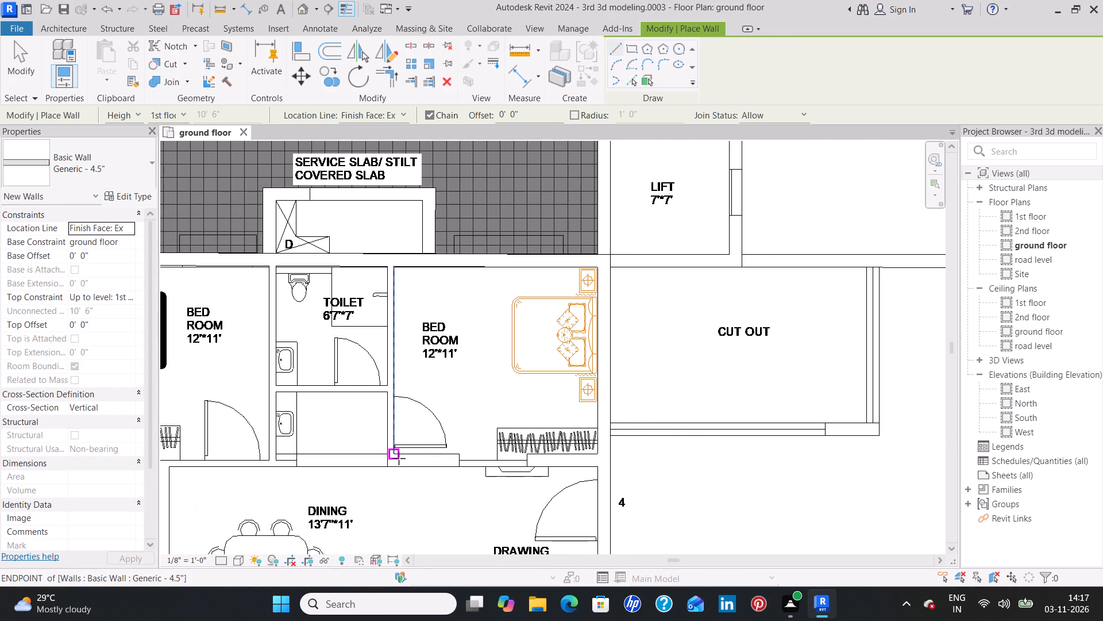
scroll(460, 451, up, 3)
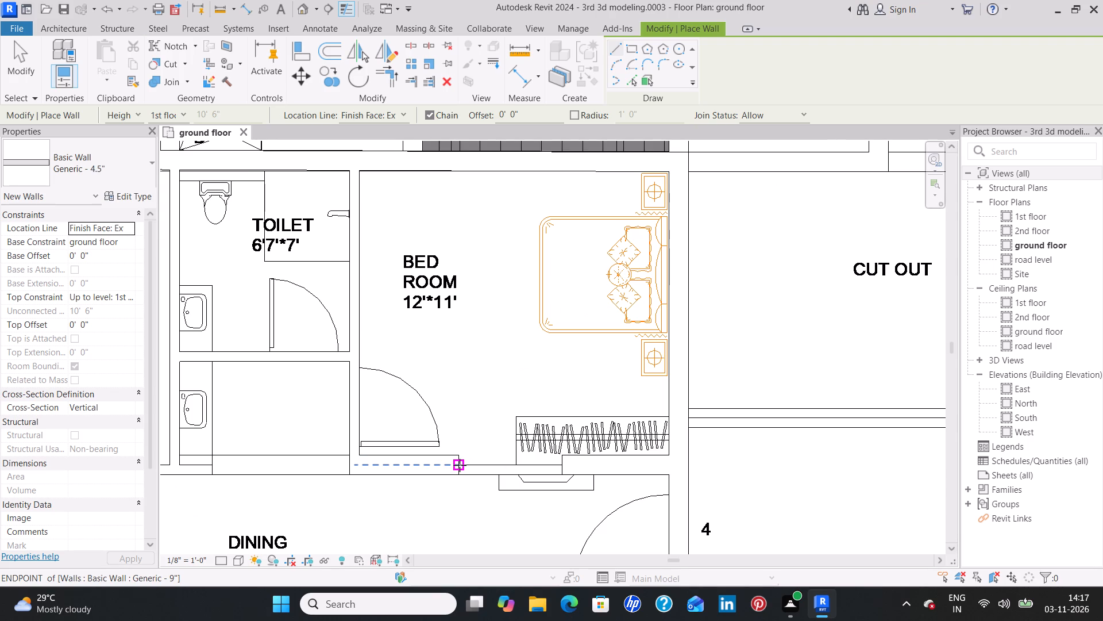
click(460, 465)
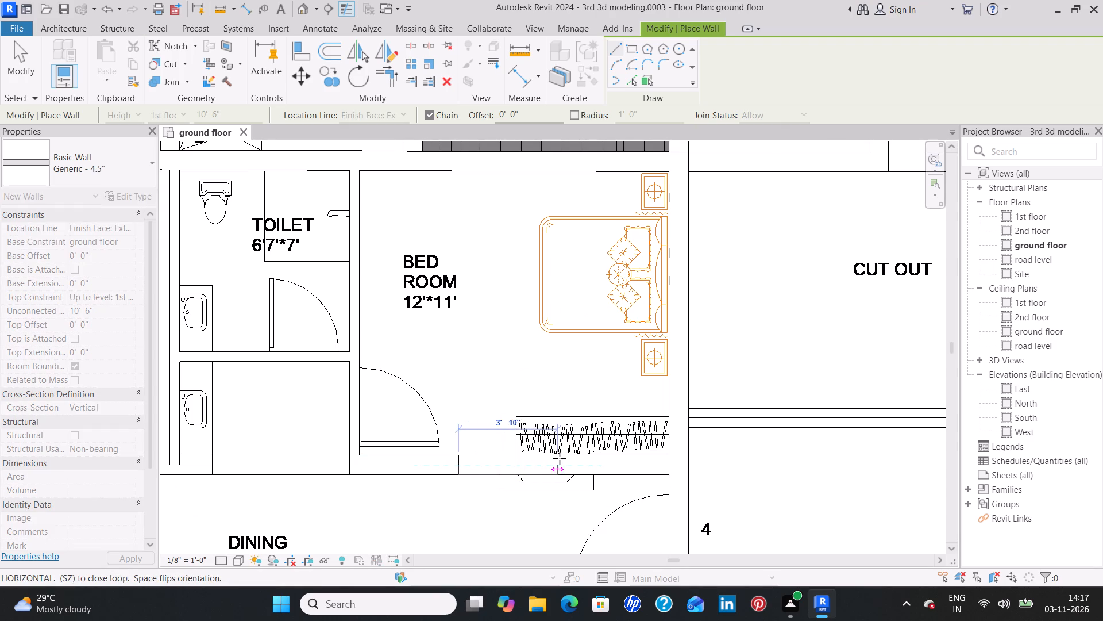
click(561, 458)
key(Escape)
Draw a 4'6" Generic - 4.5" wall flush with the drawing-area face in the gap between the kitchen's 9" walls.
scroll(444, 482, down, 3)
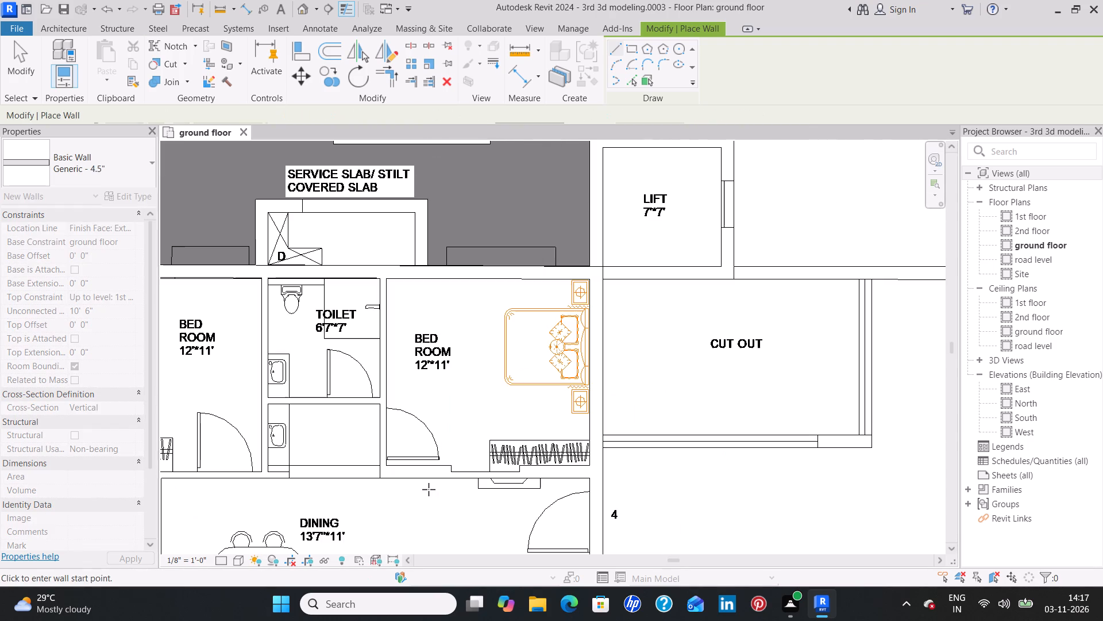
middle_drag(404, 501, 402, 325)
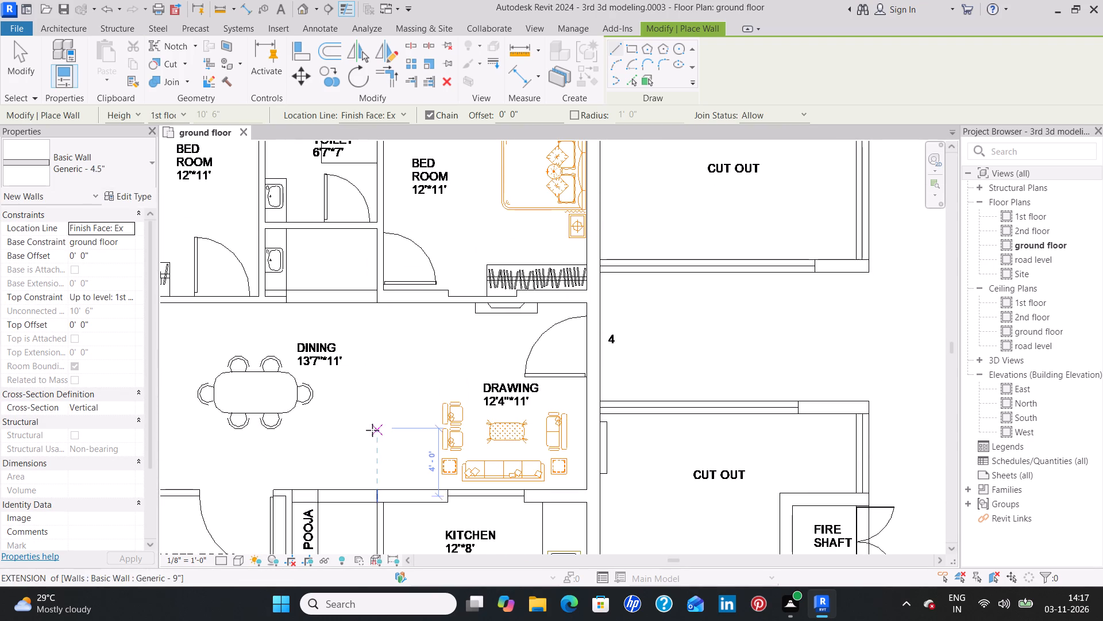
middle_drag(373, 424, 411, 225)
scroll(446, 221, down, 1)
scroll(547, 285, up, 3)
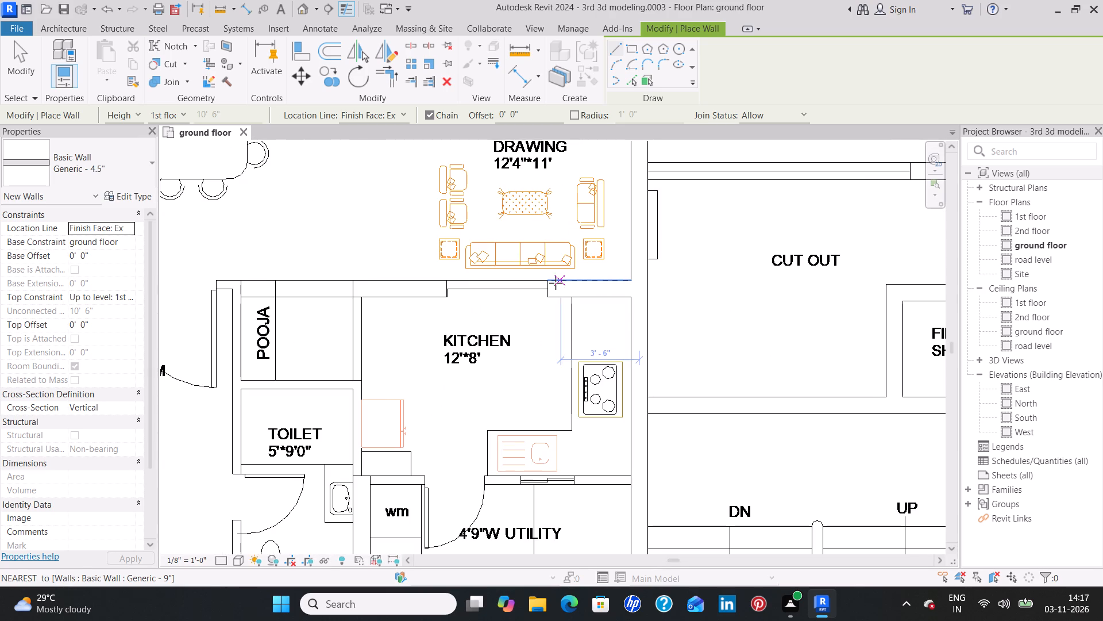
click(547, 280)
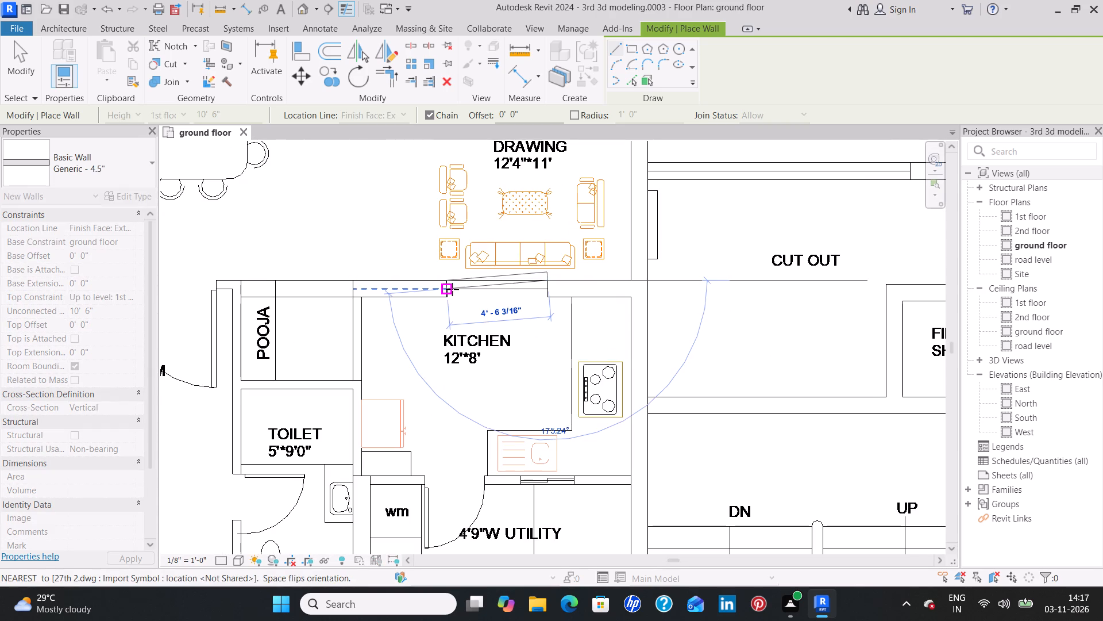
key(space)
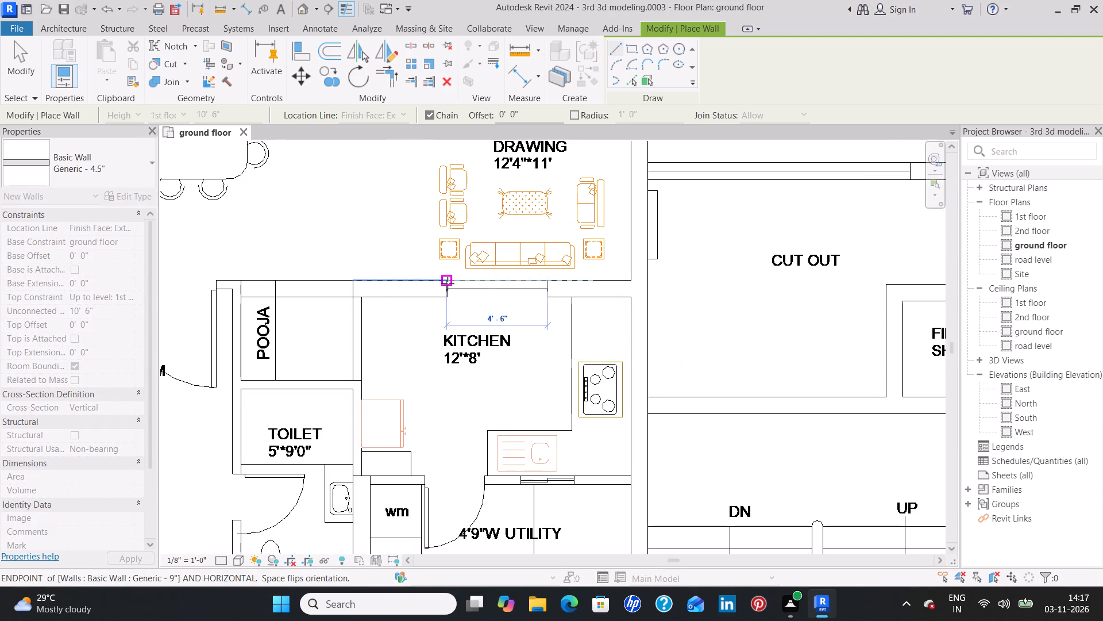
click(448, 283)
key(Escape)
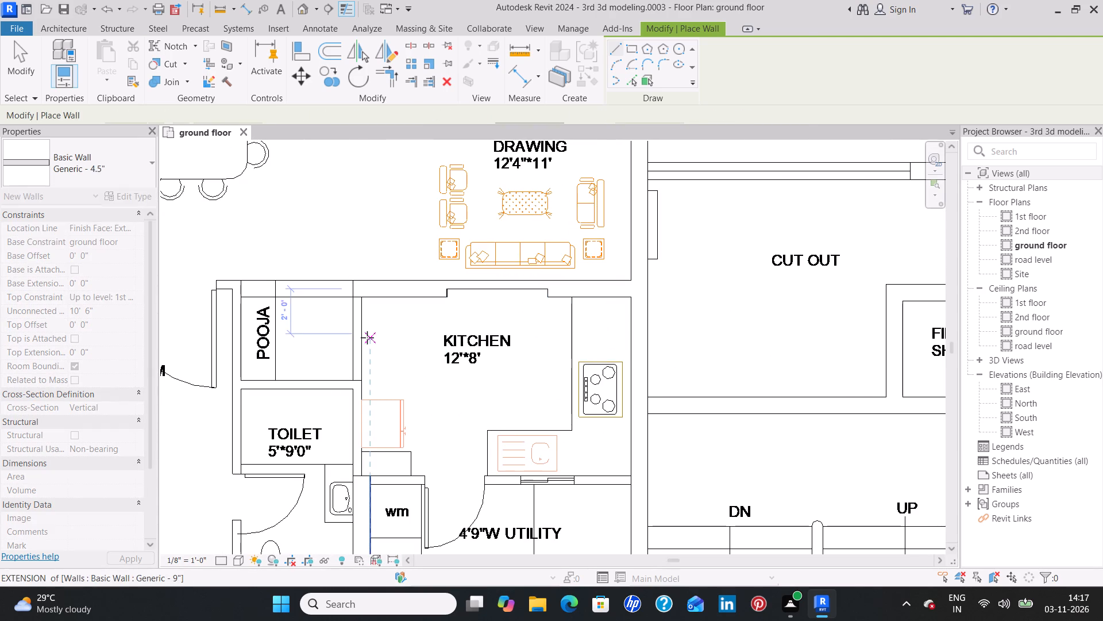
Draw a Generic - 4.5" wall about 8' long along the kitchen side facing the pooja and 5'*9'0" toilet.
scroll(367, 338, down, 3)
scroll(359, 312, up, 3)
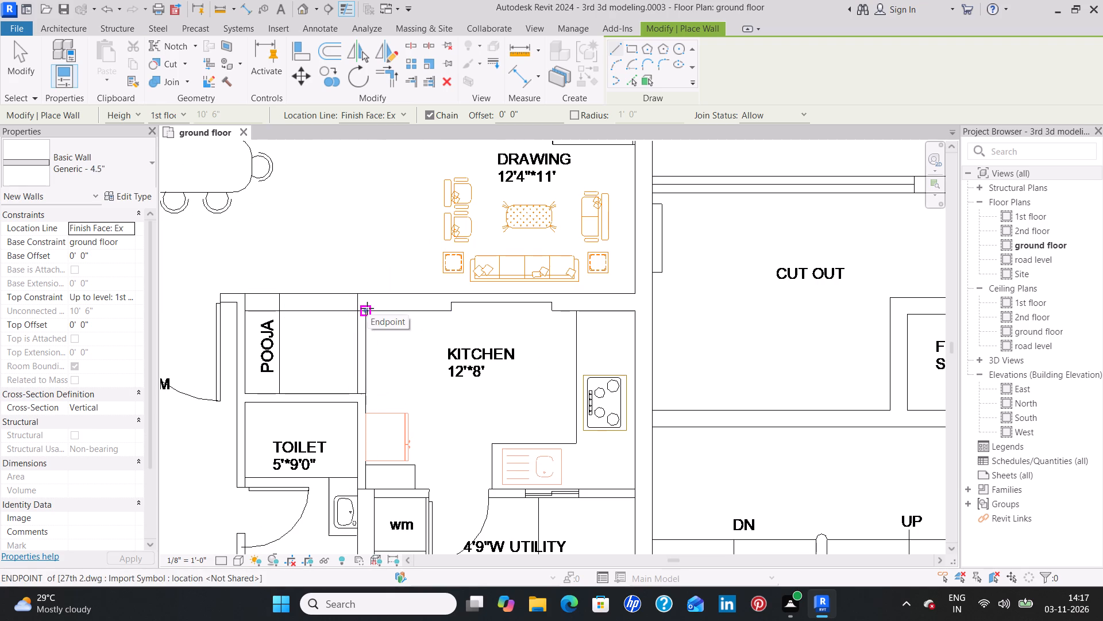
click(367, 308)
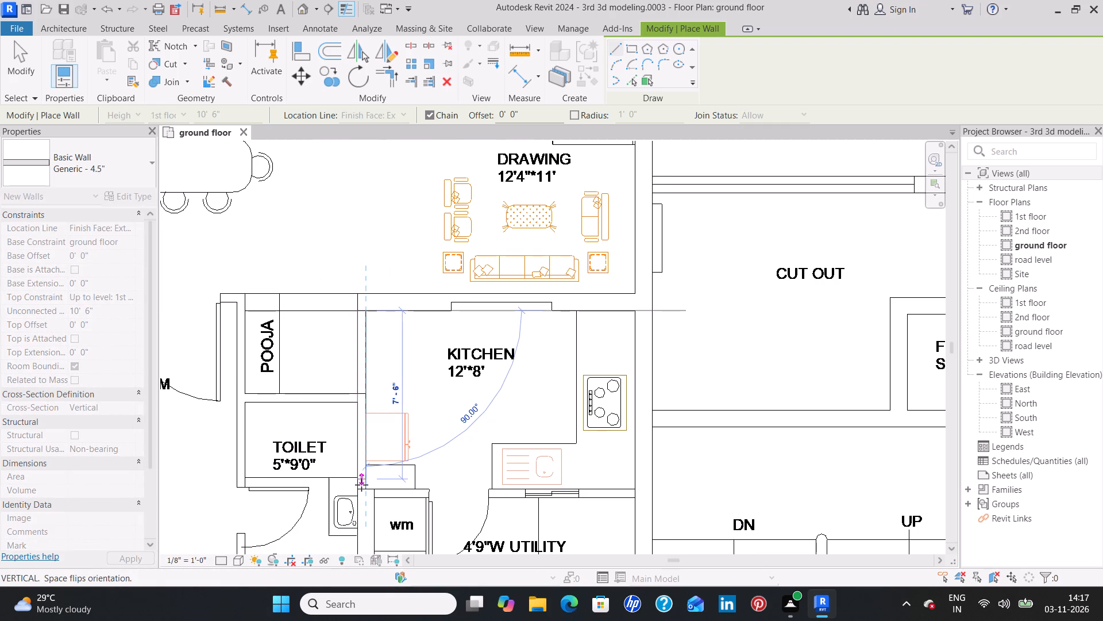
click(364, 490)
key(Escape)
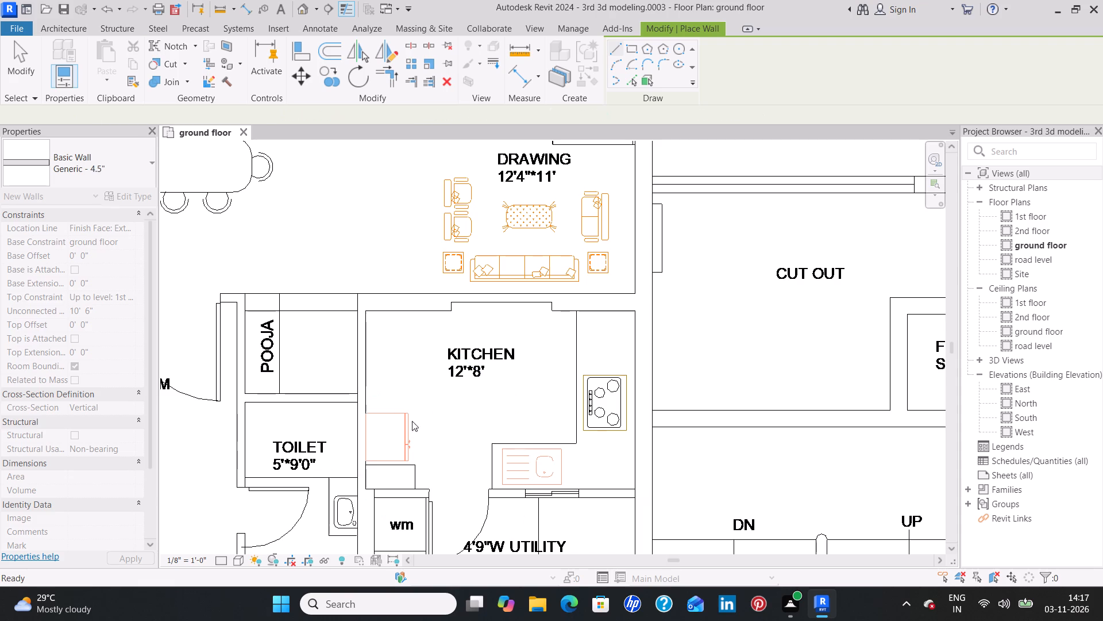
Draw a Generic - 4.5" wall about 11'7" long between the kitchen and the 4'9" wide utility.
scroll(415, 397, down, 1)
middle_drag(412, 397, 429, 271)
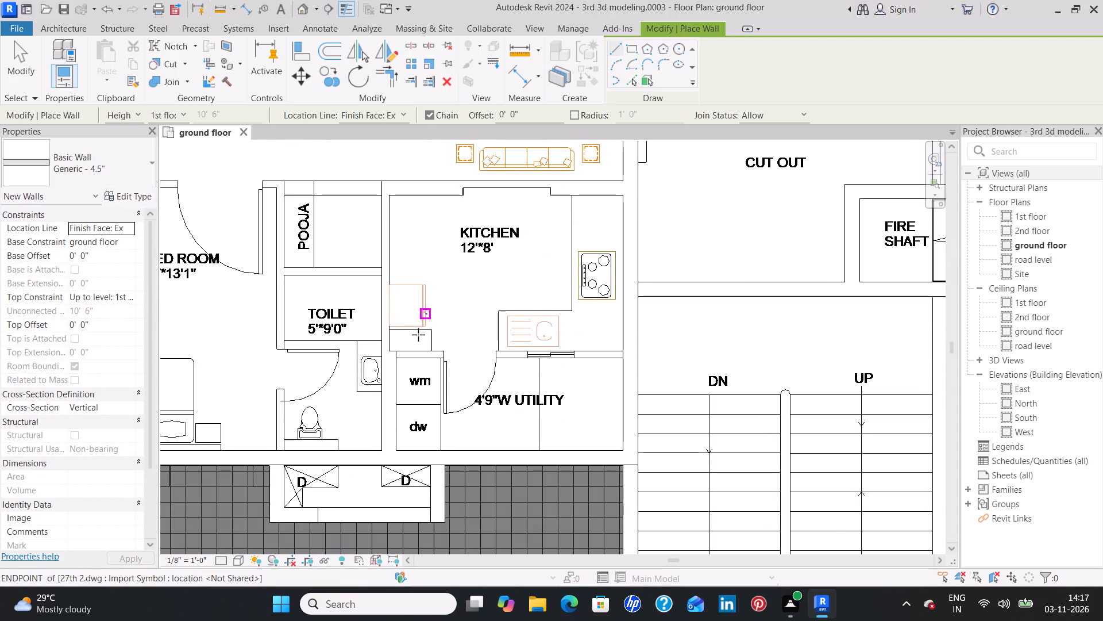
scroll(391, 370, up, 3)
click(398, 340)
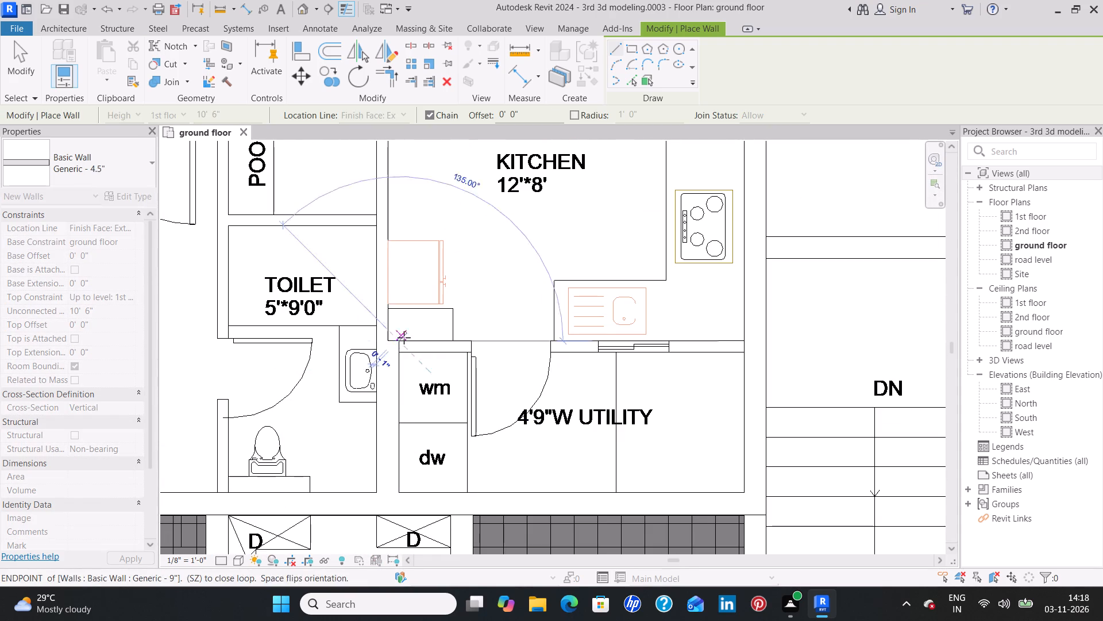
click(745, 341)
key(Escape)
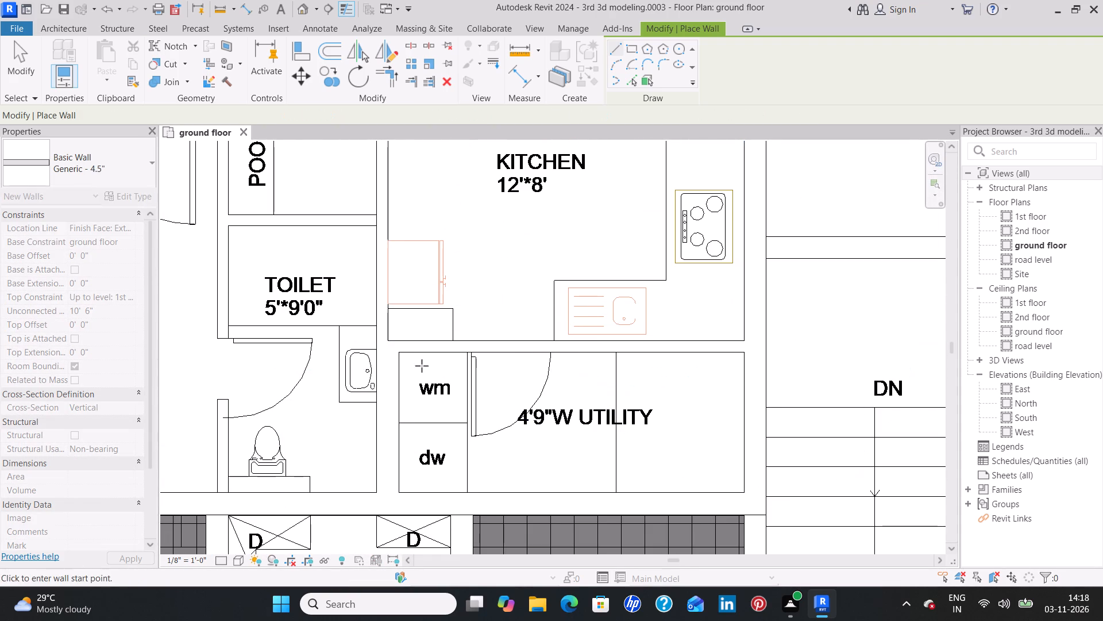
Draw chained Generic - 4.5" master bedroom walls, about 9'7" along the dining side, continuing past the pooja and toilet to the outer wall.
scroll(412, 363, down, 3)
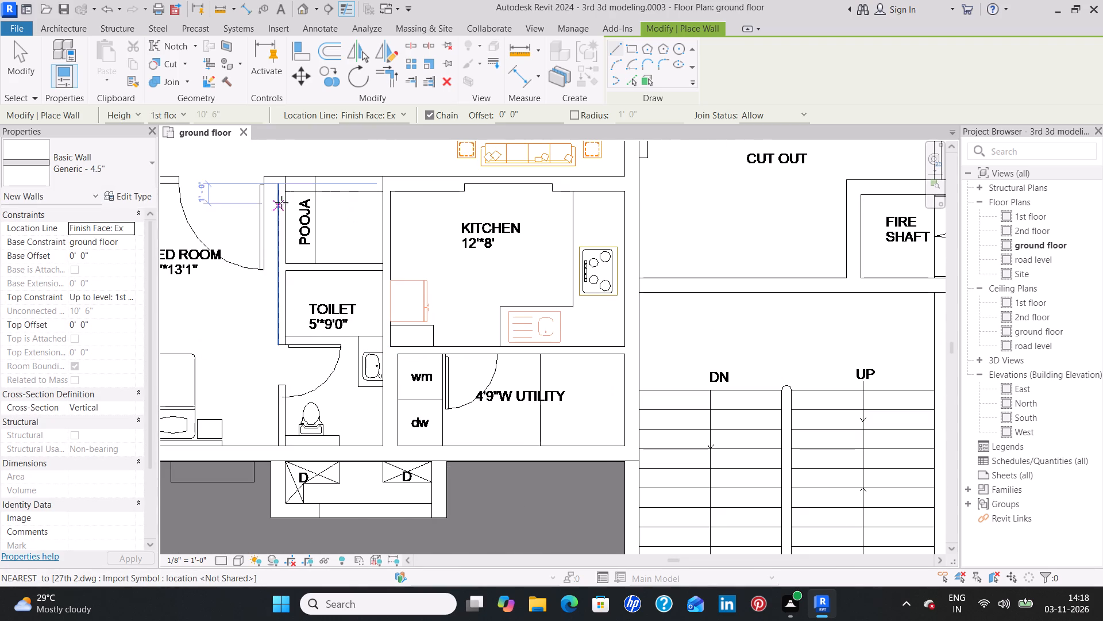
scroll(200, 185, down, 1)
middle_drag(200, 185, 367, 250)
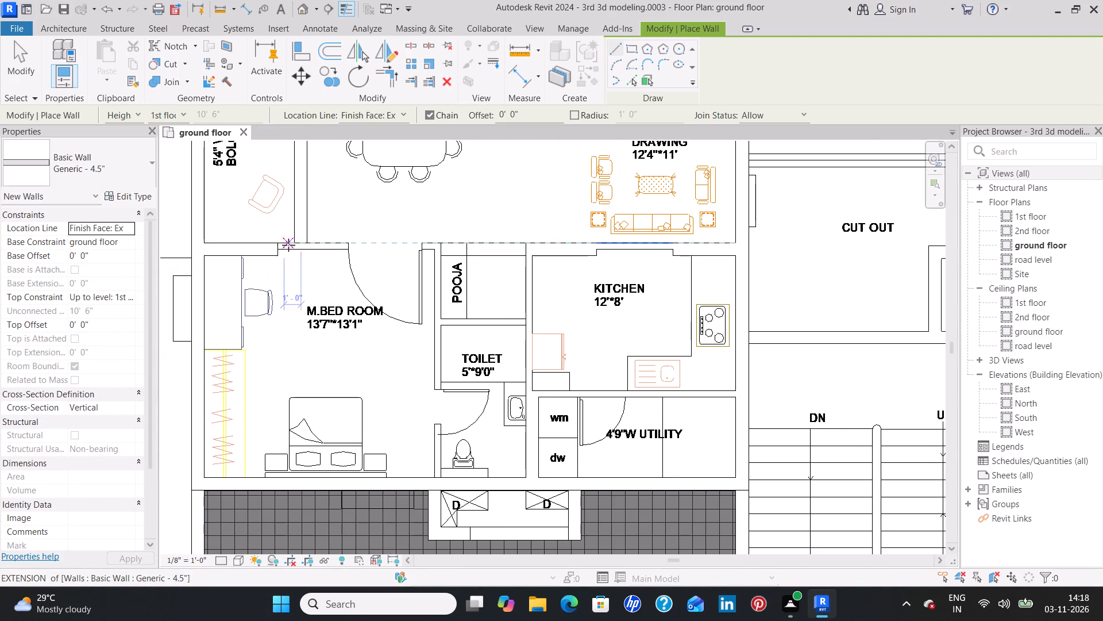
scroll(290, 245, up, 2)
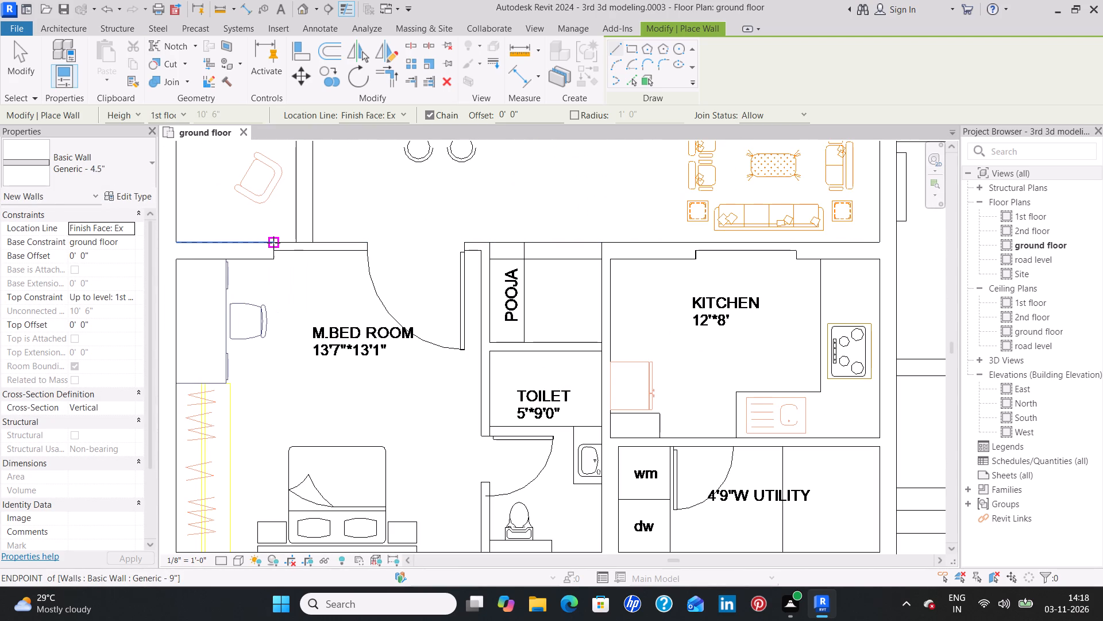
click(273, 243)
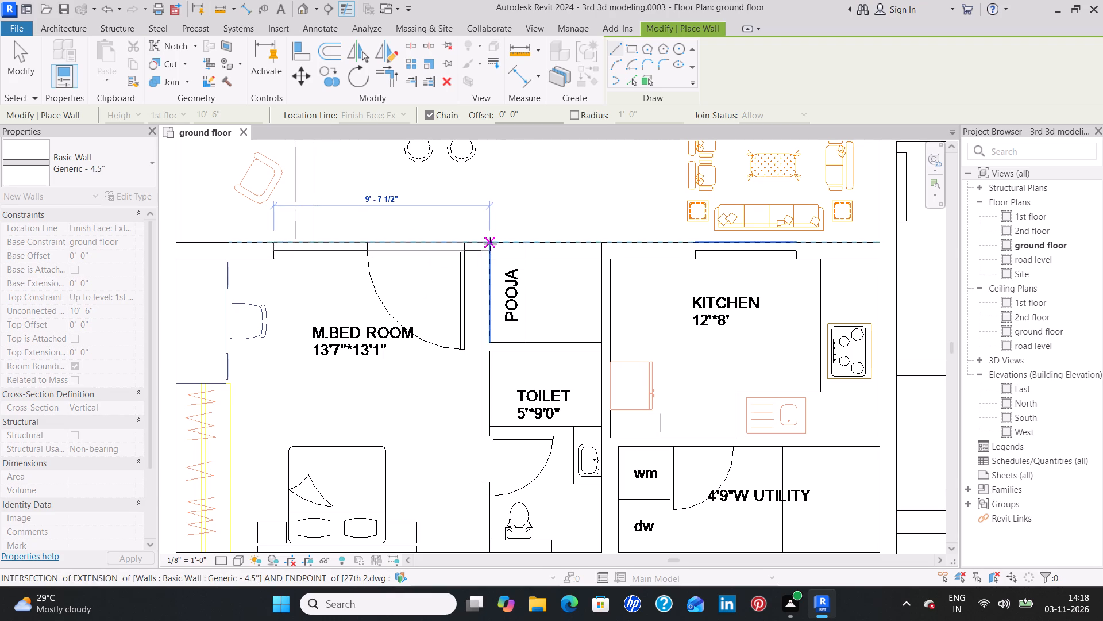
click(489, 244)
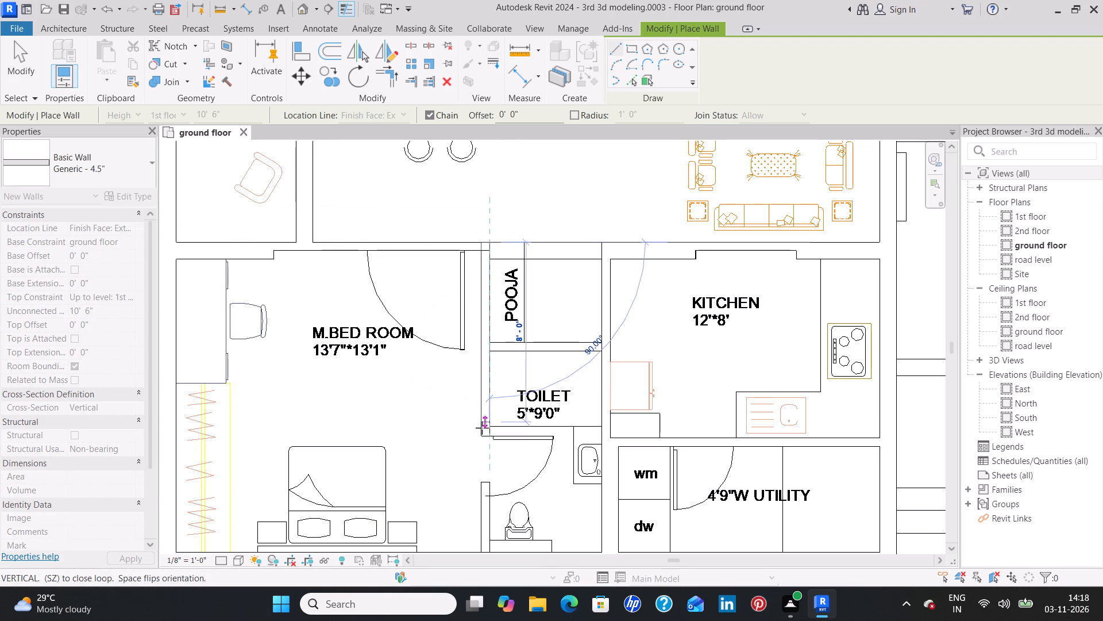
middle_drag(481, 442, 479, 328)
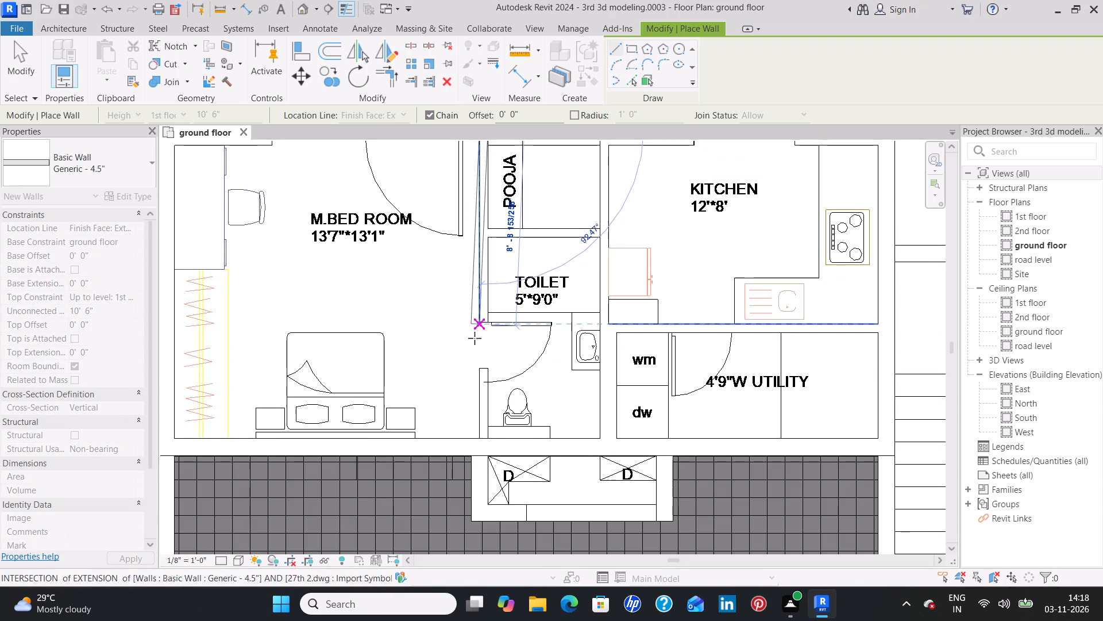
click(489, 435)
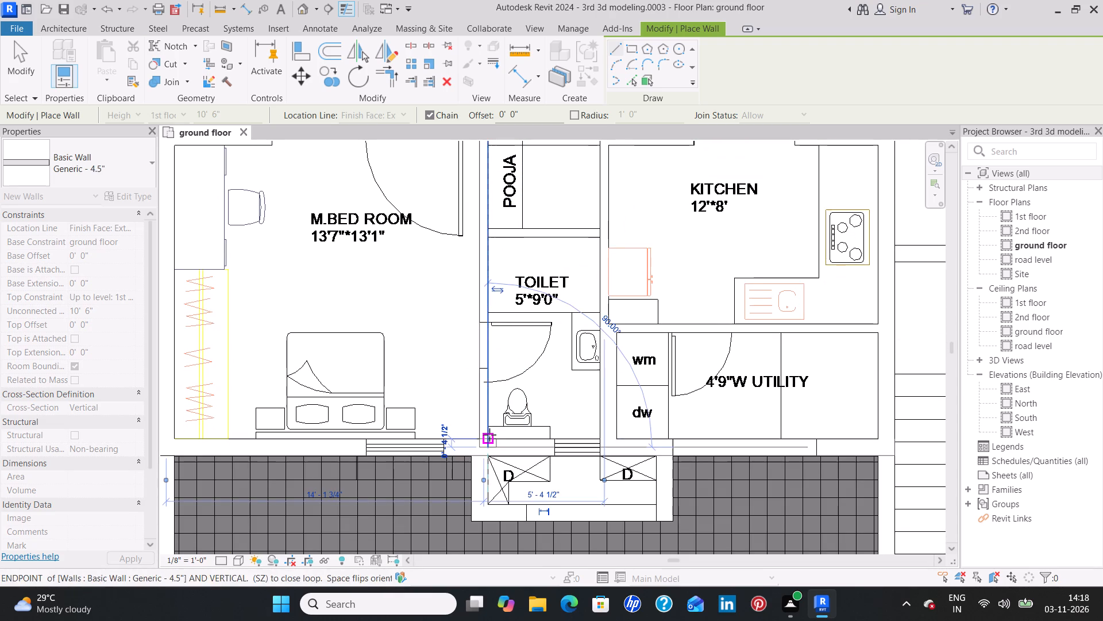
key(Escape)
Draw a 5'0" Generic - 4.5" wall between the pooja and the 5'*9'0" toilet, from the master bedroom wall to the kitchen wall.
middle_drag(540, 259, 491, 386)
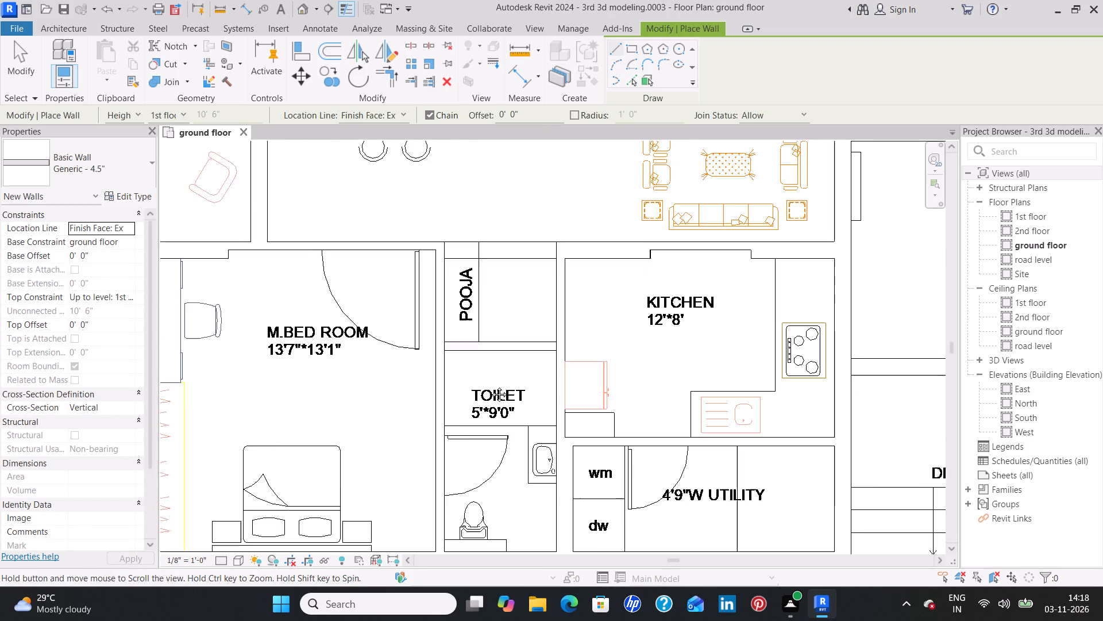
middle_drag(491, 386, 487, 393)
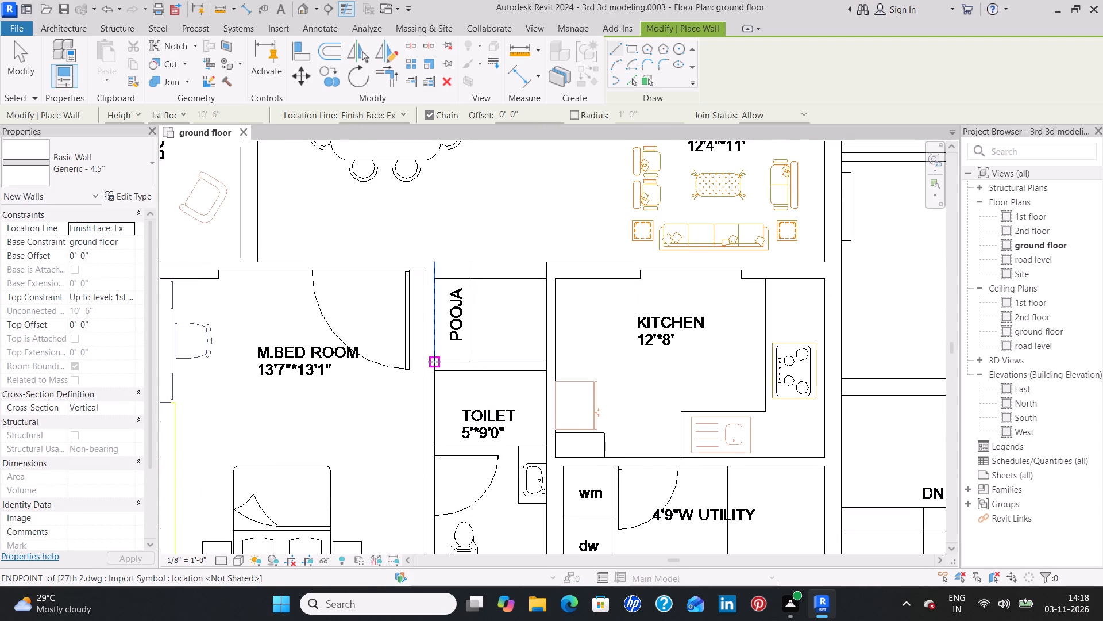
click(434, 362)
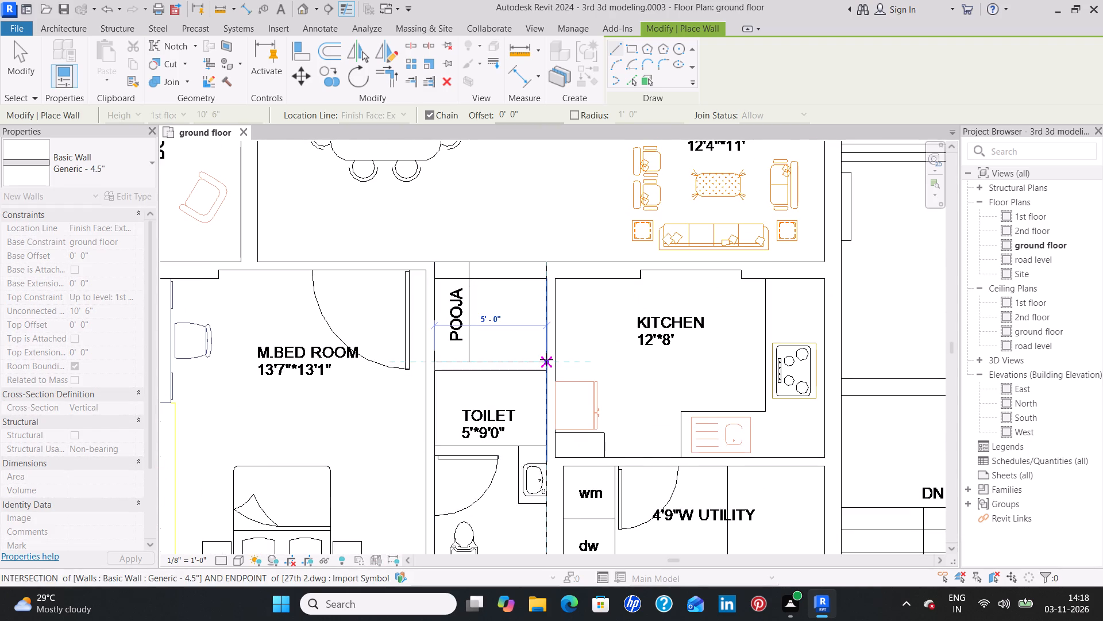
click(546, 359)
key(Escape)
scroll(456, 405, down, 3)
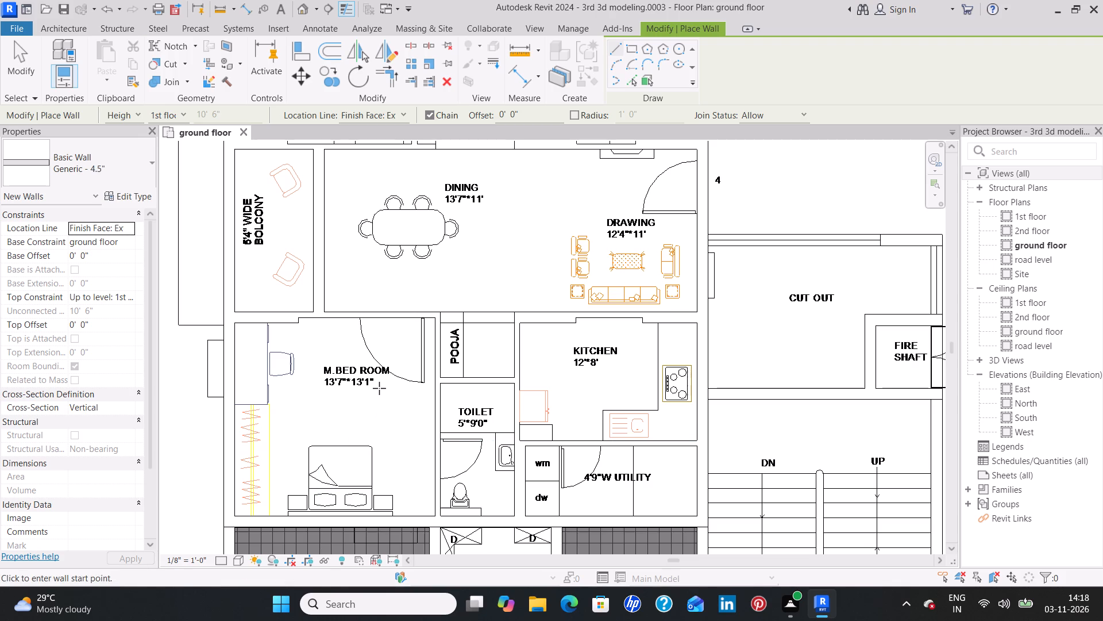
key(Escape)
Draw a Generic - 9" wall about 38' long along apartment 1's corridor side, from the bedroom's outer corner to the master bedroom's outer corner.
scroll(344, 399, down, 1)
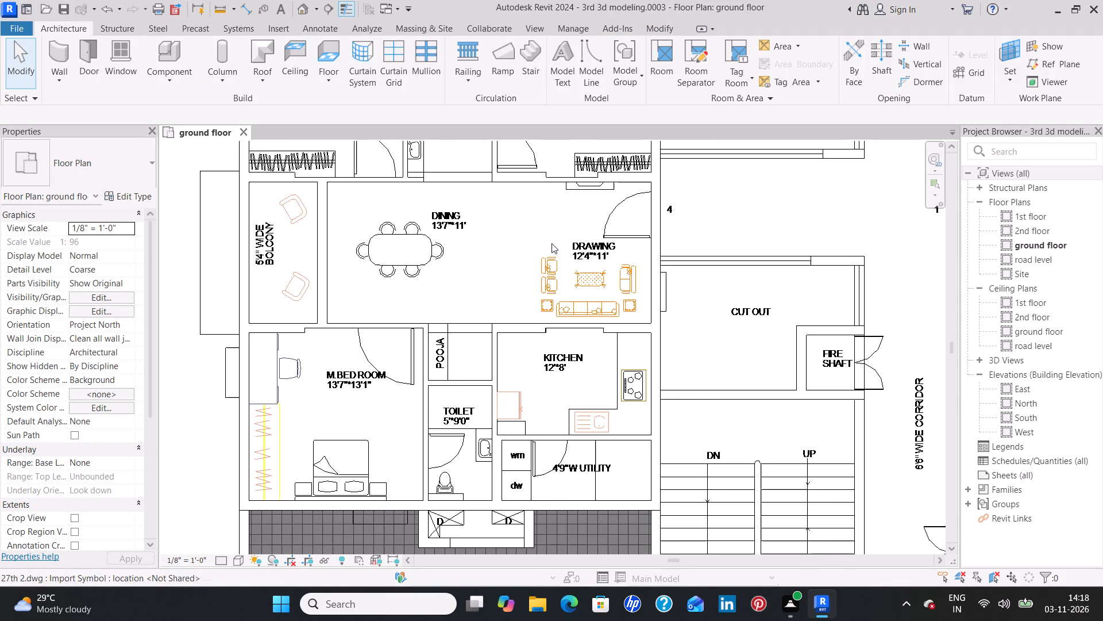
scroll(514, 259, down, 2)
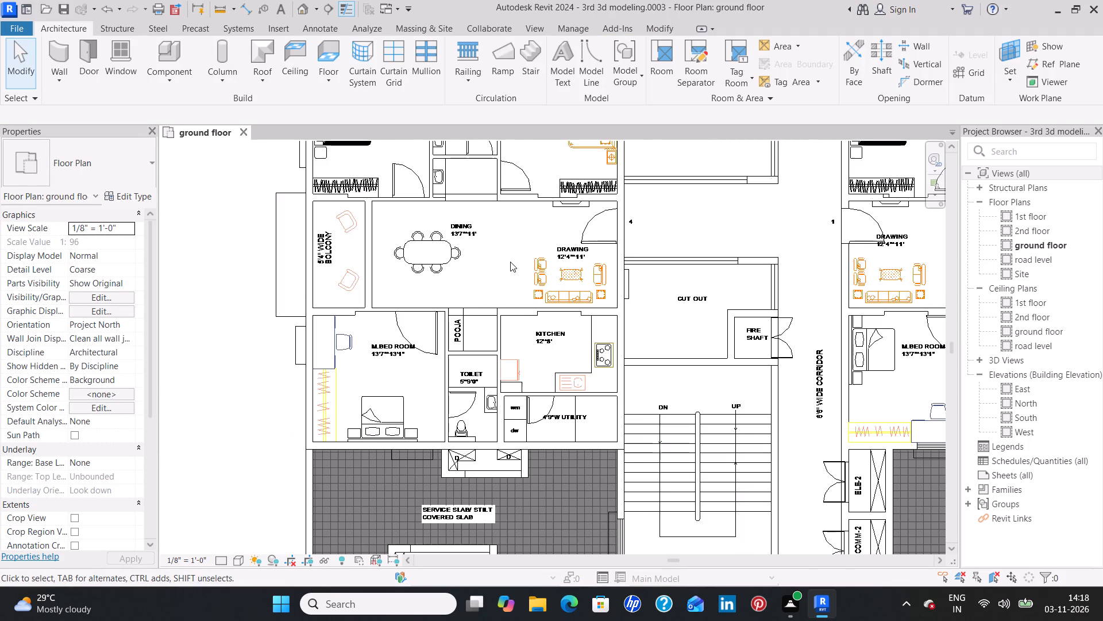
middle_drag(521, 259, 374, 347)
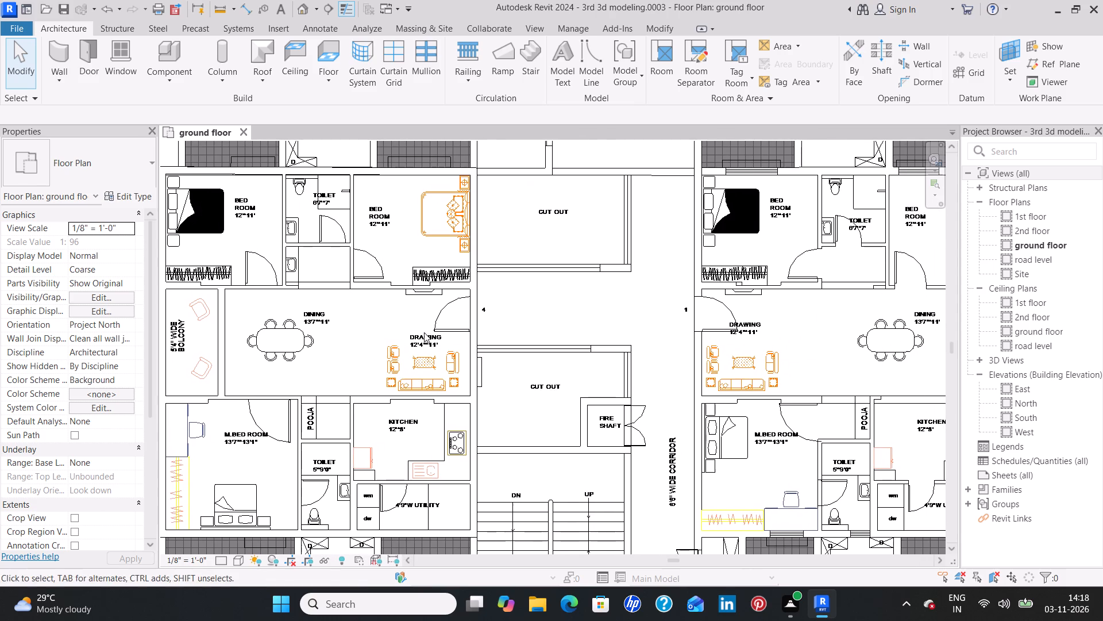
middle_drag(665, 350, 431, 340)
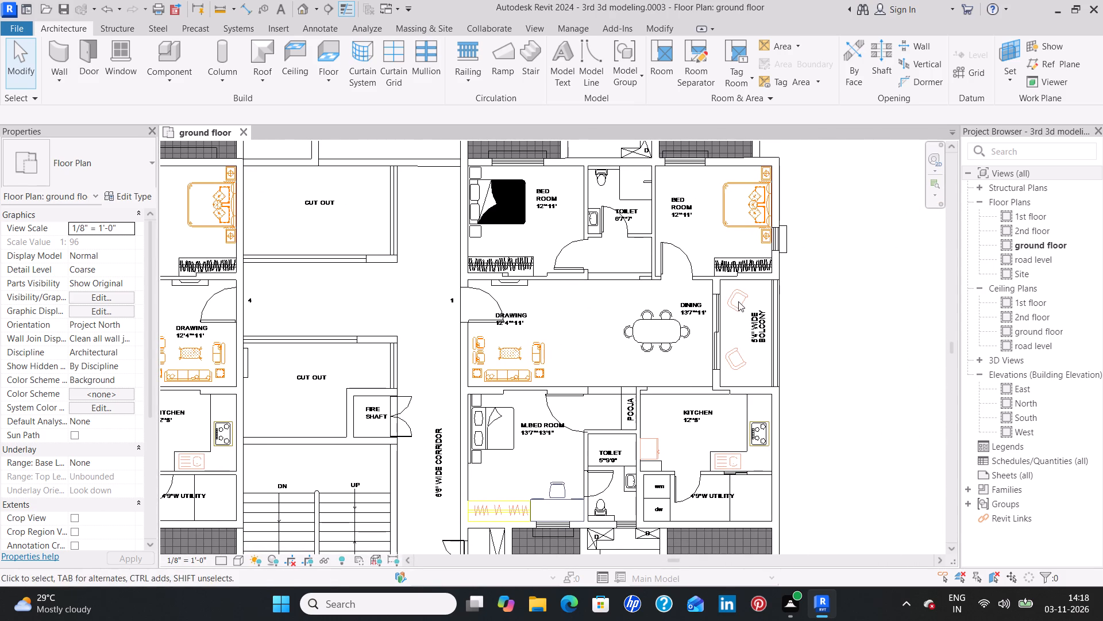
middle_drag(533, 255, 392, 300)
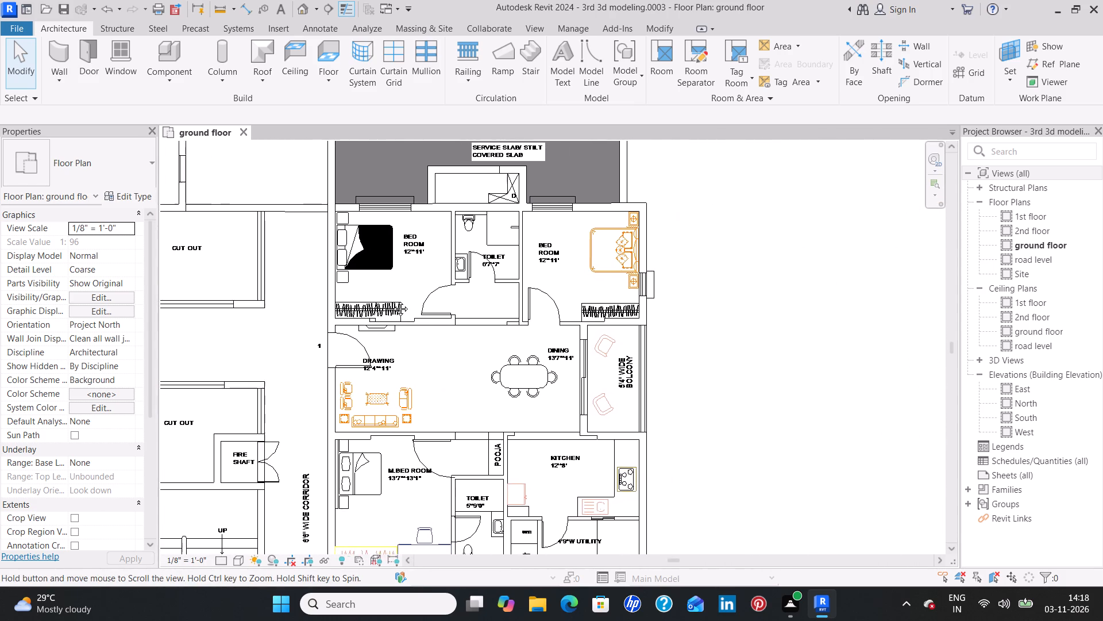
middle_drag(392, 300, 374, 300)
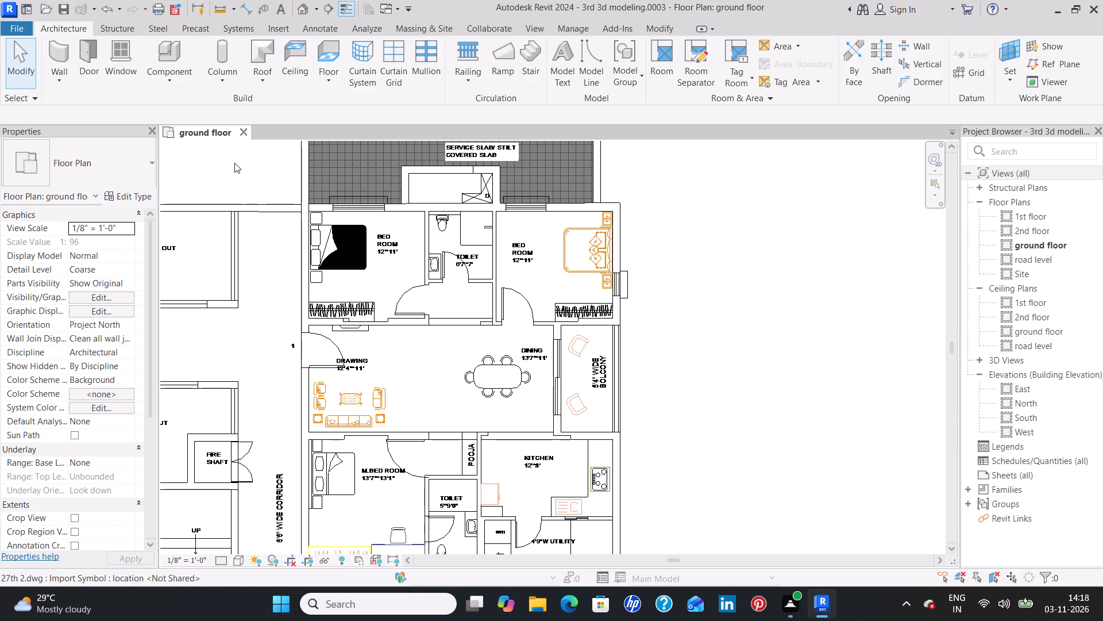
click(52, 49)
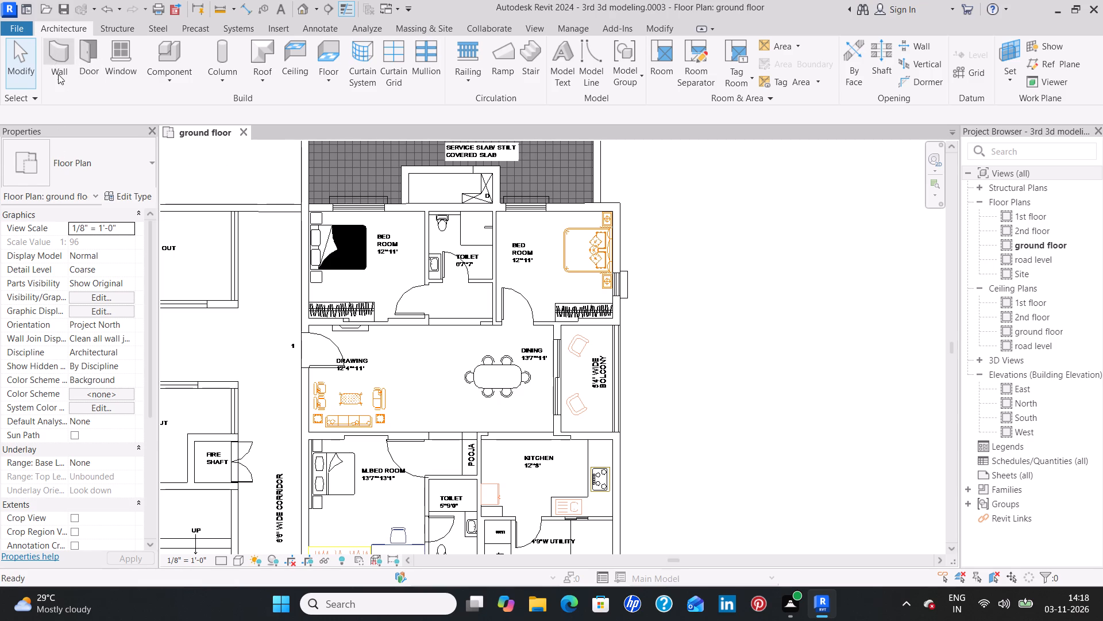
click(78, 161)
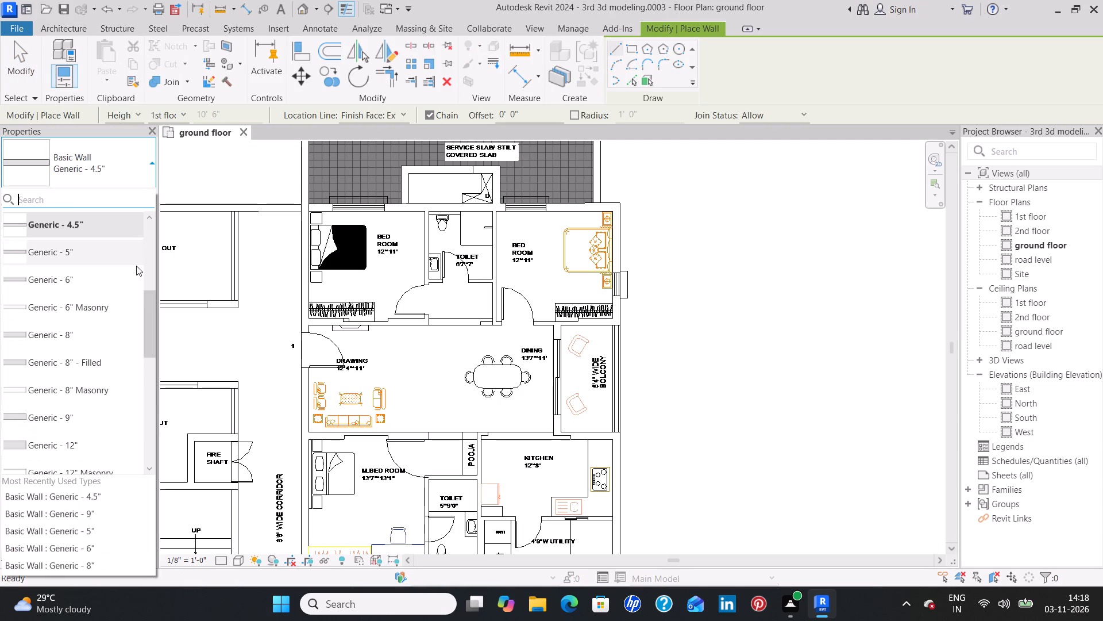
click(75, 421)
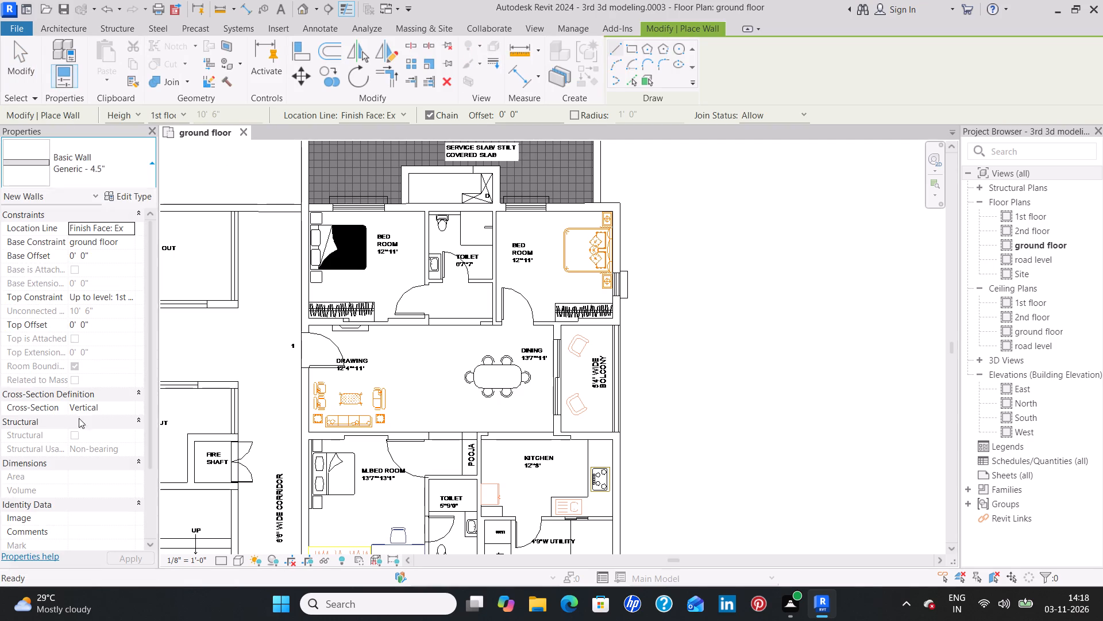
scroll(296, 197, up, 4)
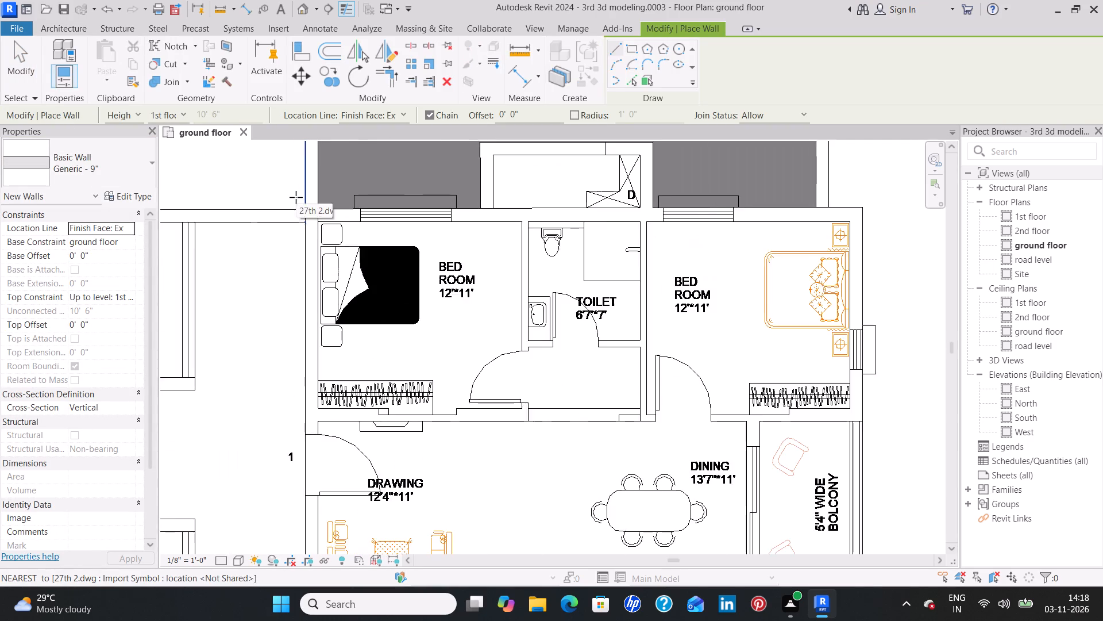
scroll(296, 197, up, 3)
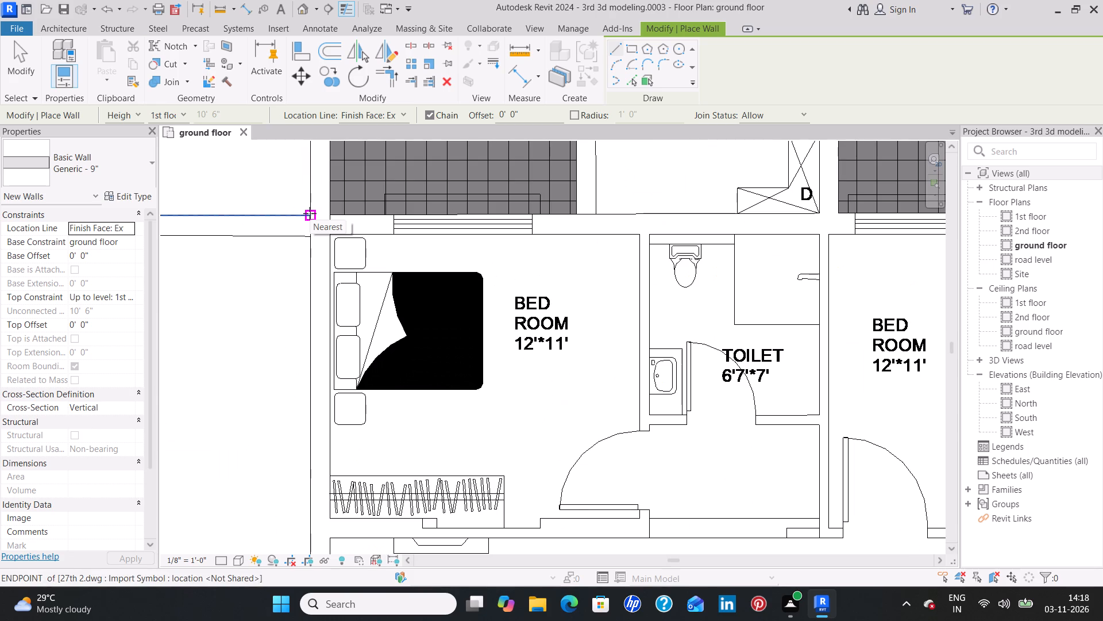
click(311, 214)
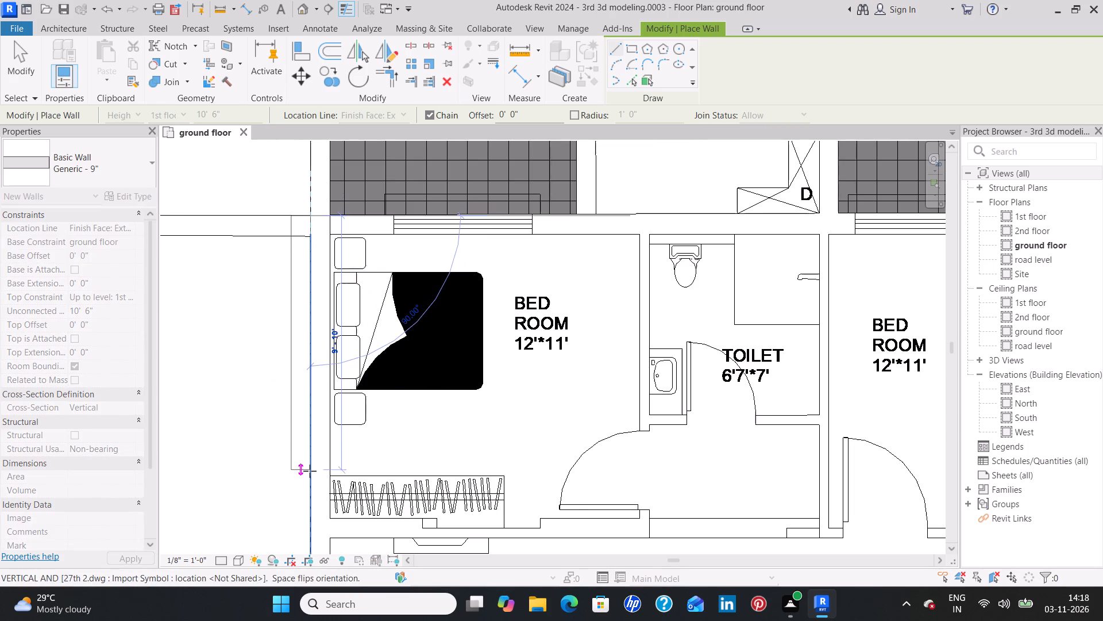
key(space)
scroll(308, 471, down, 4)
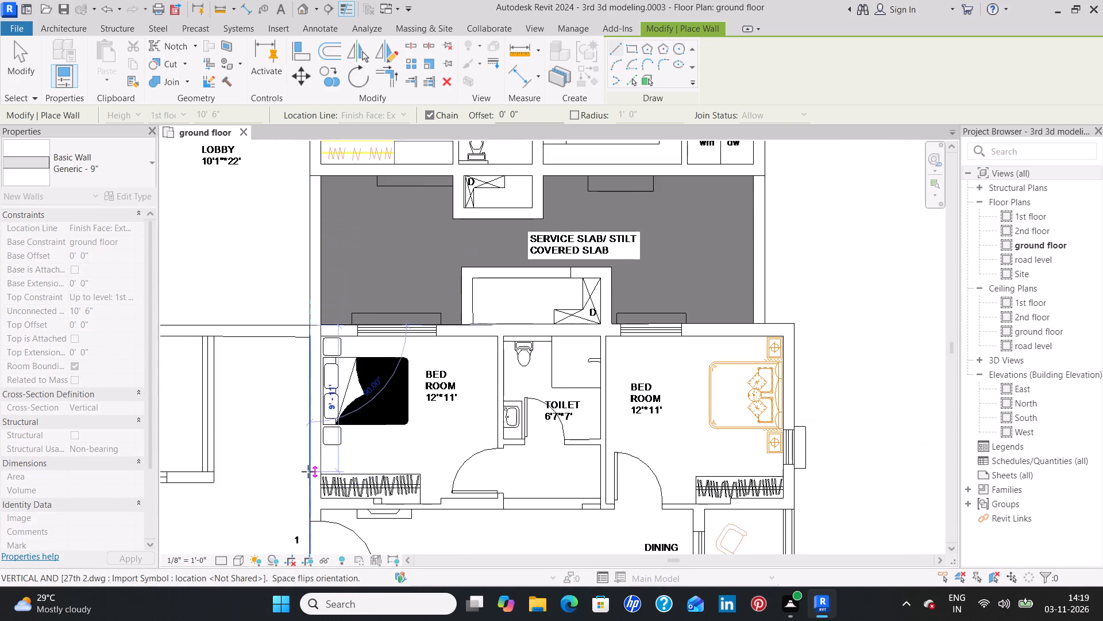
middle_drag(308, 471, 314, 277)
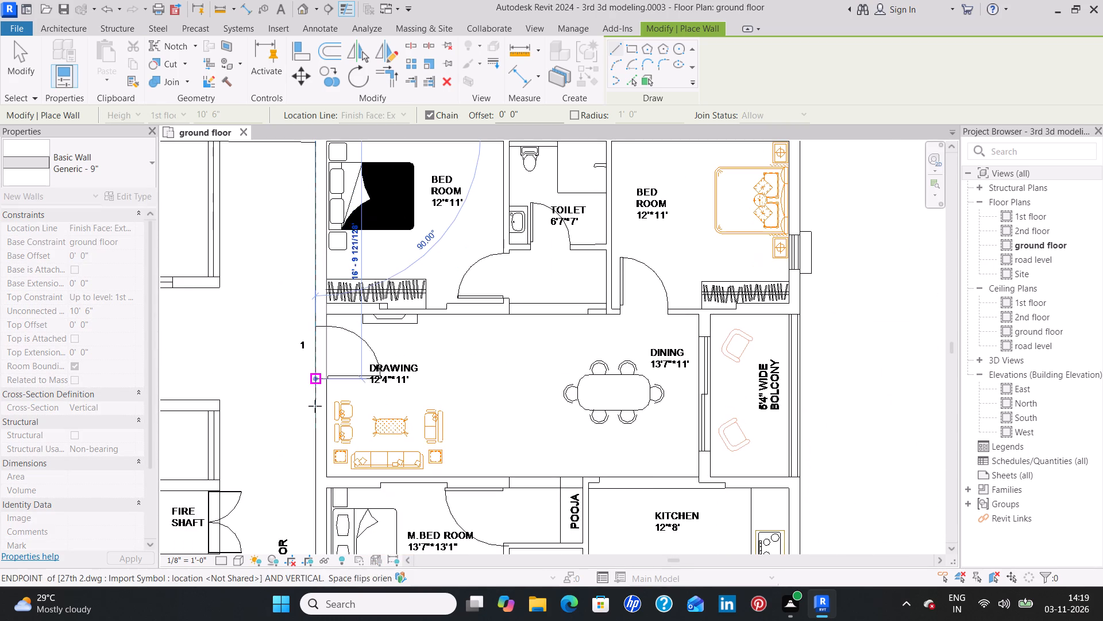
middle_drag(312, 453, 330, 244)
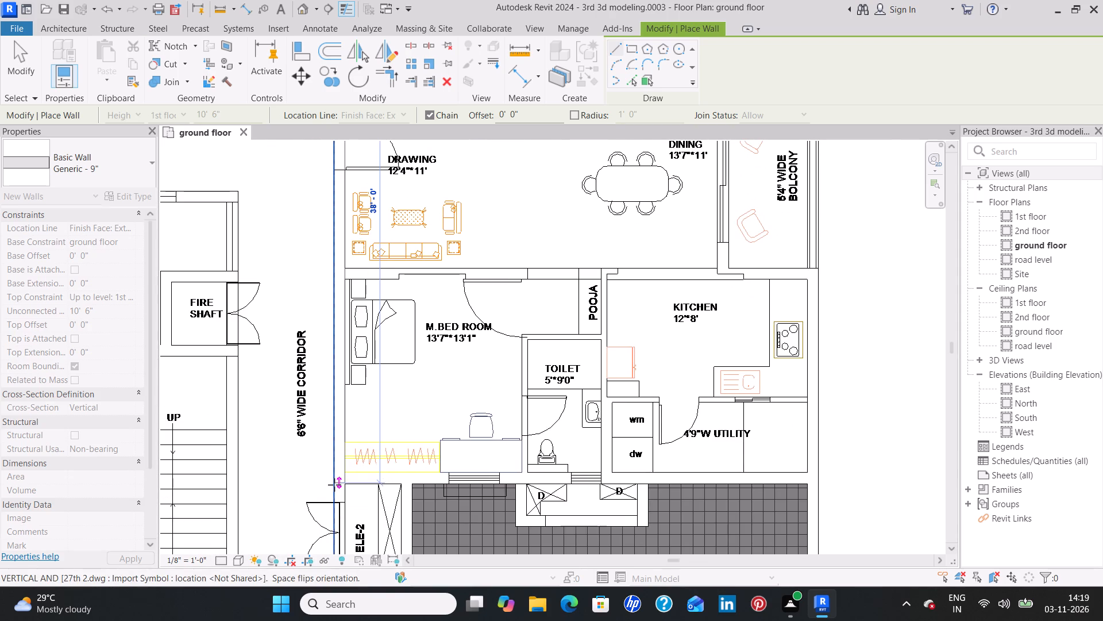
scroll(334, 485, up, 5)
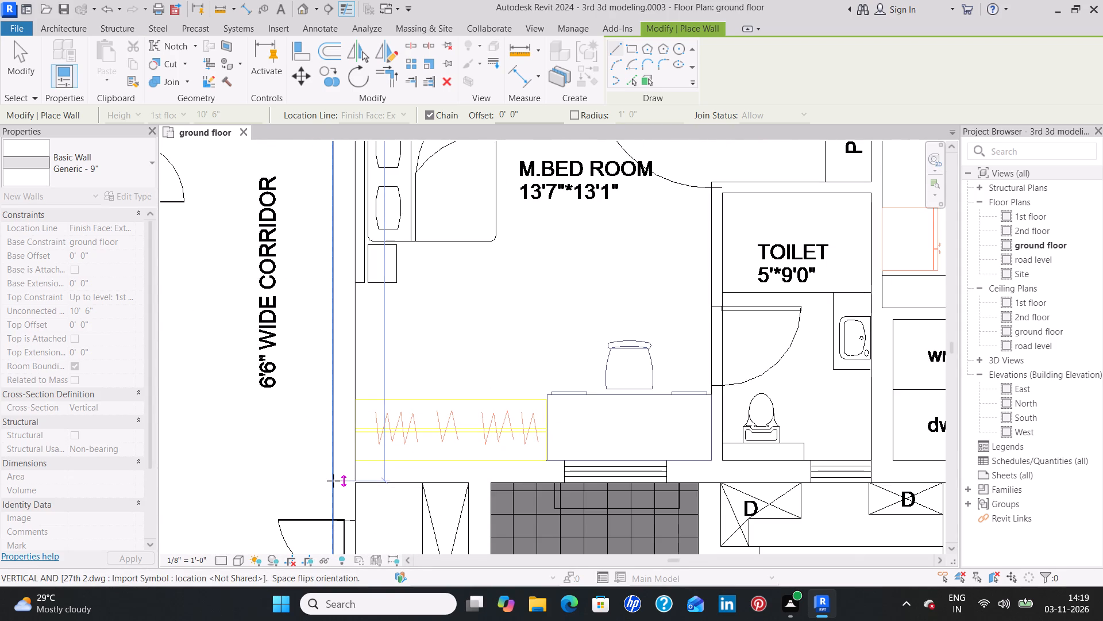
click(333, 483)
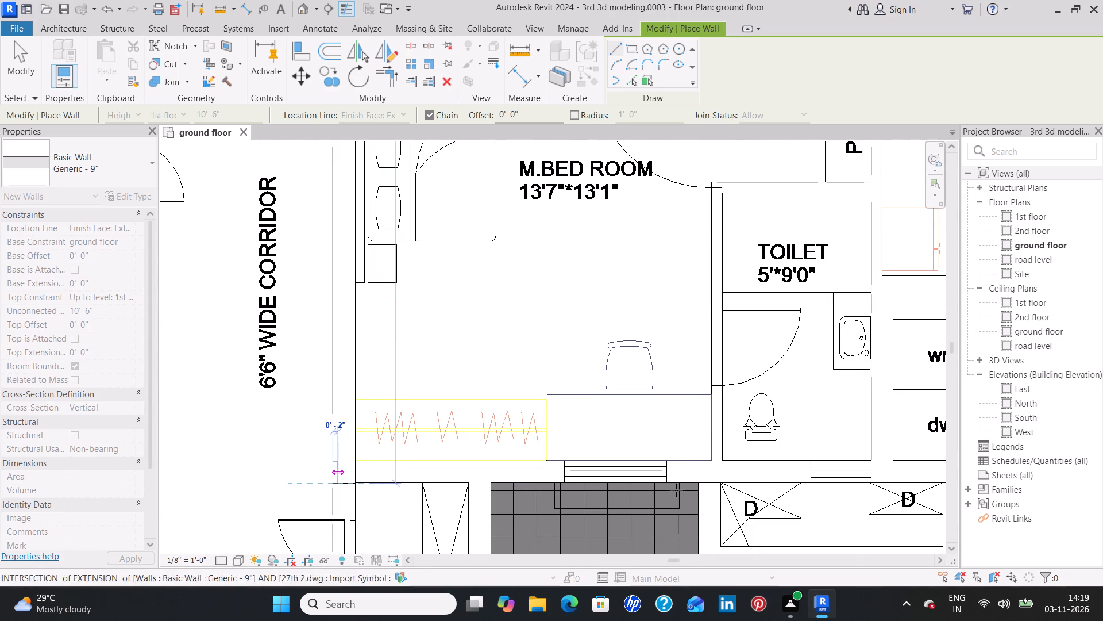
Continue the Generic - 9" wall chain along the outer side of apartment 1's master bedroom, toilet and utility to the utility's outer corner.
middle_drag(794, 475, 648, 507)
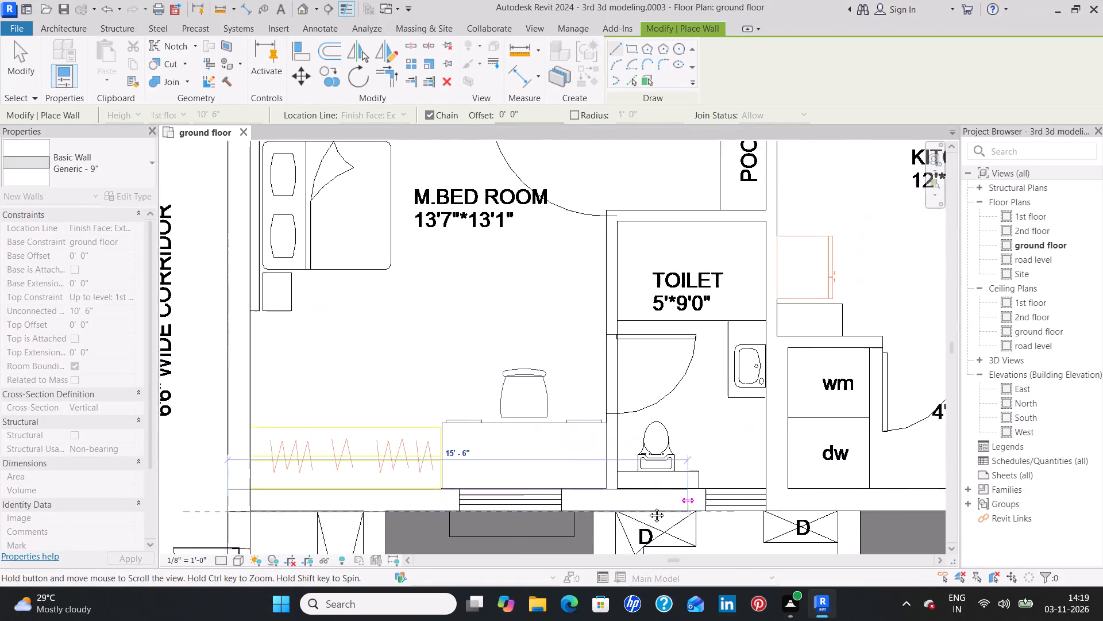
middle_drag(648, 507, 427, 486)
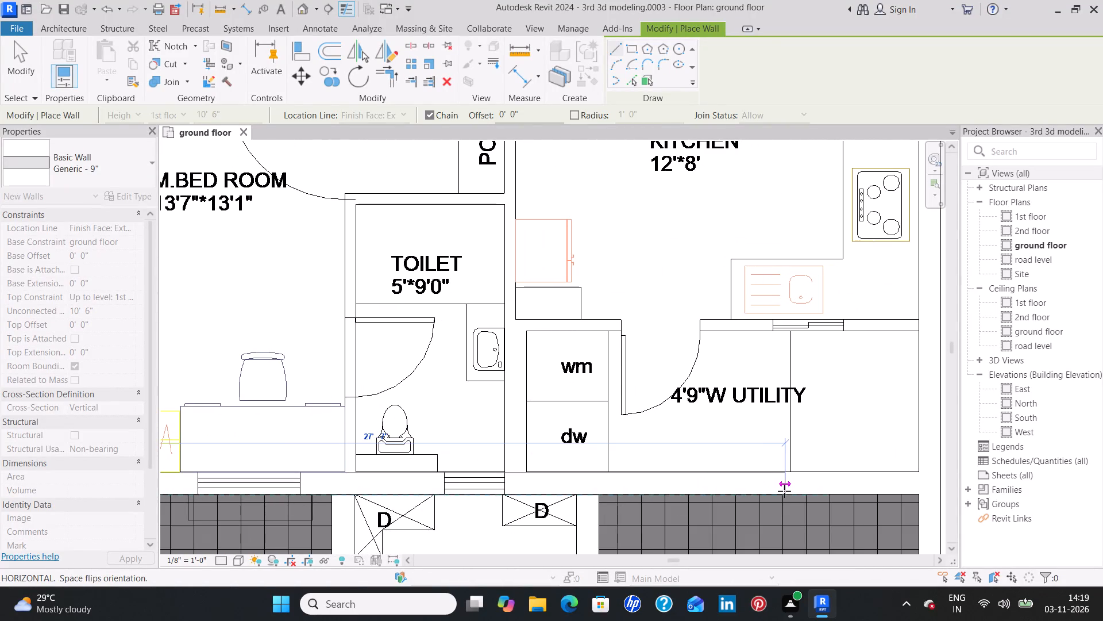
middle_drag(784, 491, 476, 467)
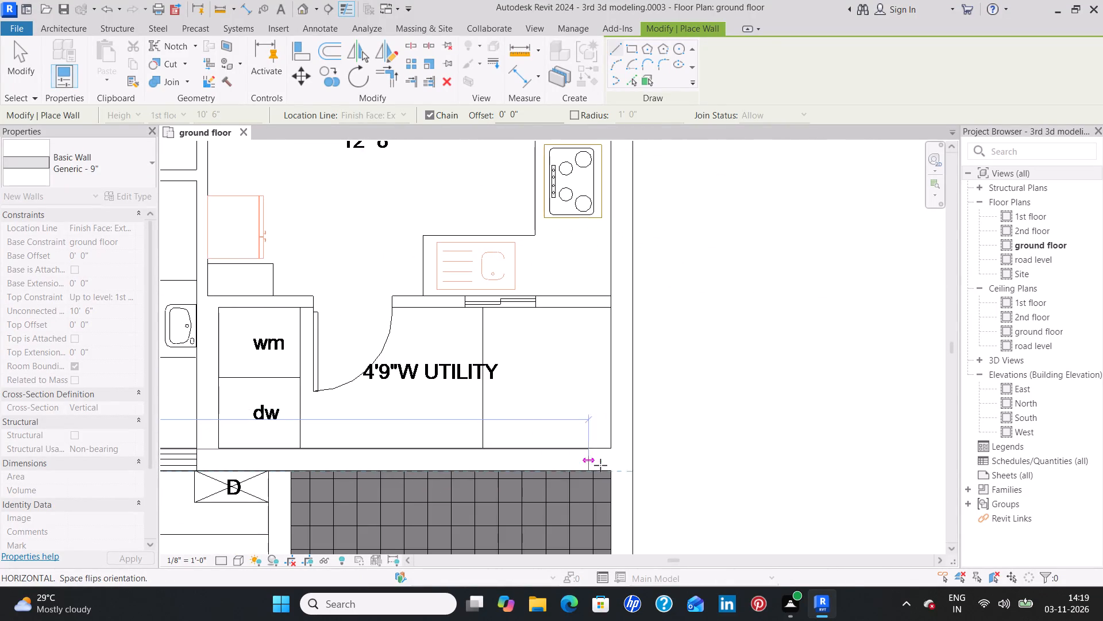
click(627, 470)
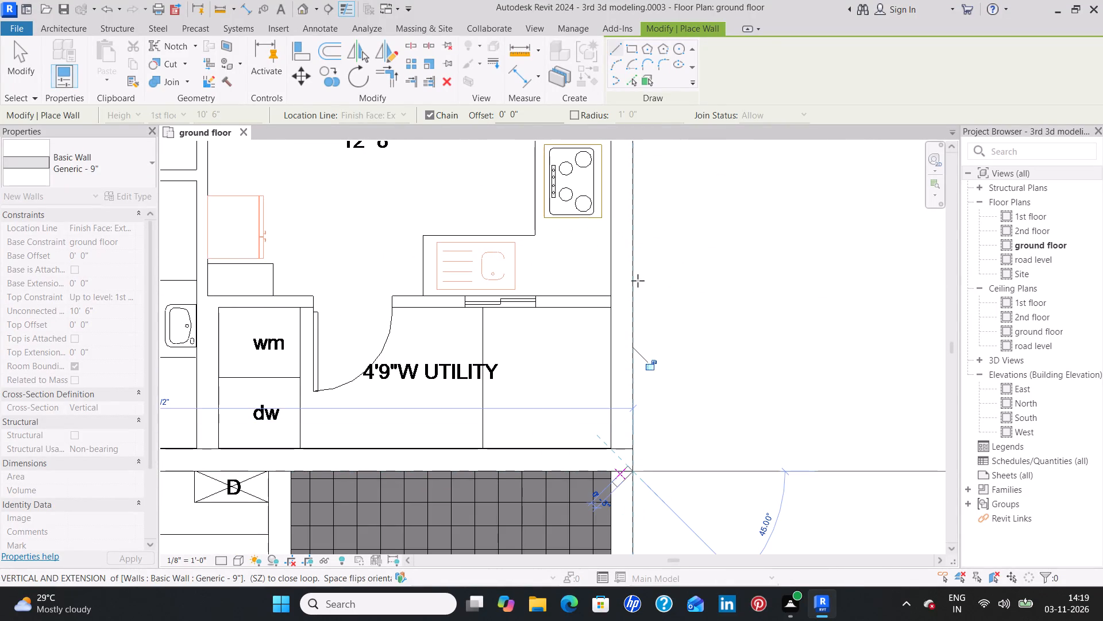
Continue the Generic - 9" wall chain along apartment 1's outer side past the utility, kitchen, balcony and bedroom to the bedroom's far corner.
middle_drag(627, 180, 626, 241)
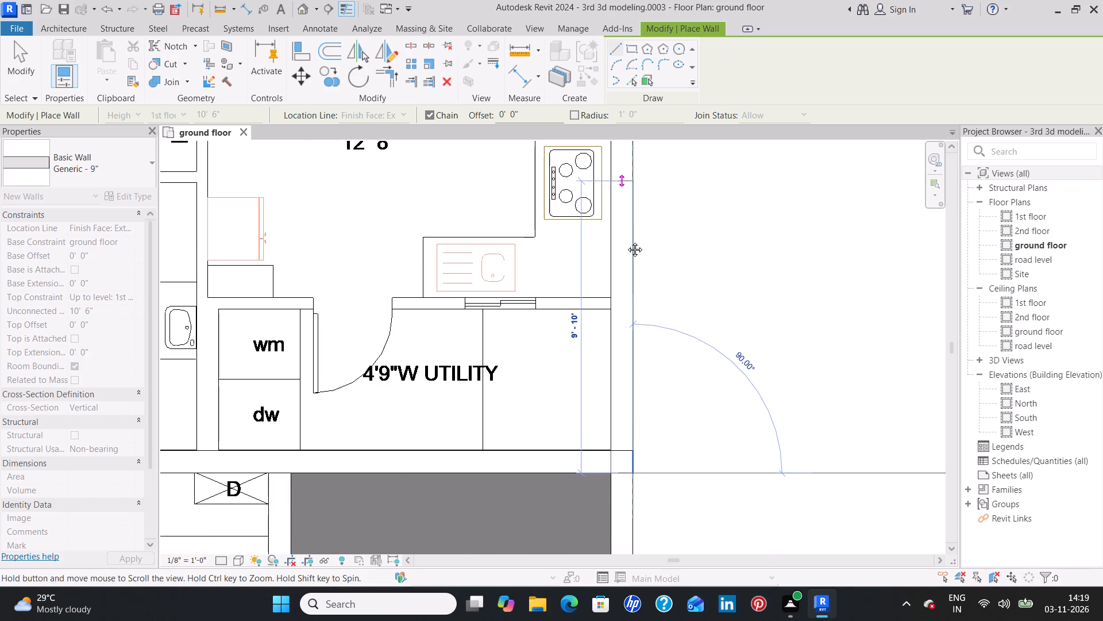
middle_drag(626, 241, 622, 580)
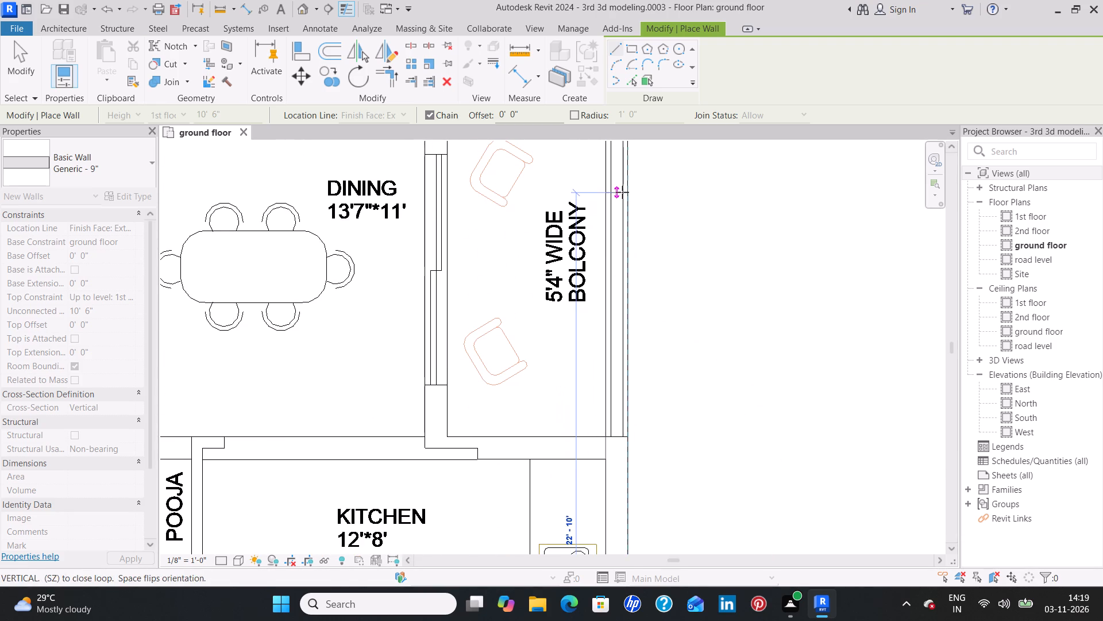
middle_drag(622, 192, 622, 556)
scroll(615, 185, down, 1)
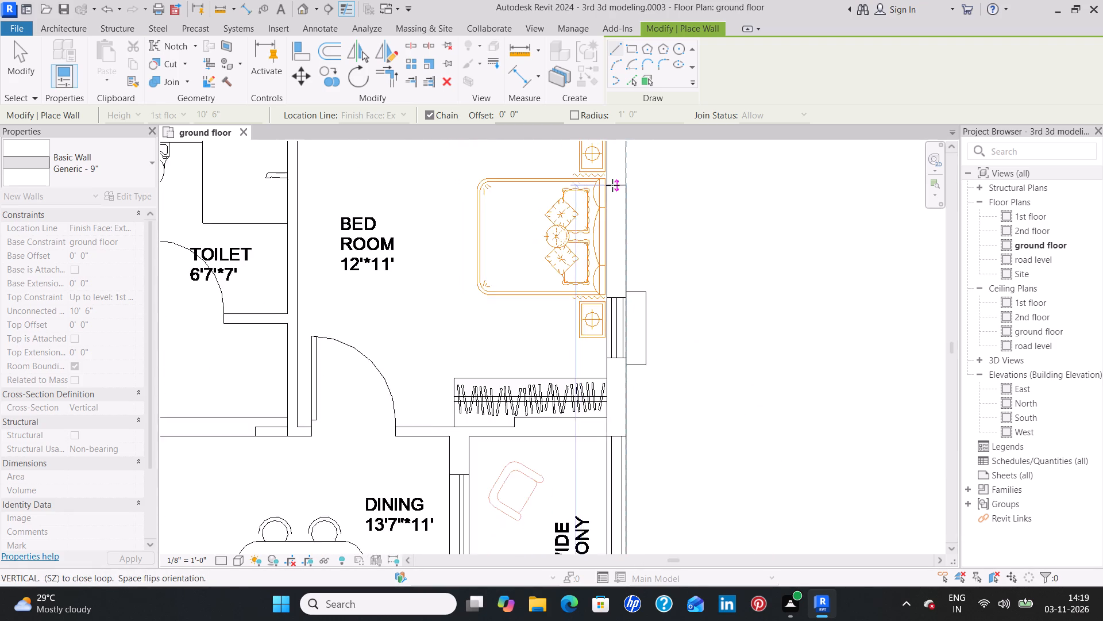
scroll(612, 185, down, 2)
middle_drag(611, 188, 611, 483)
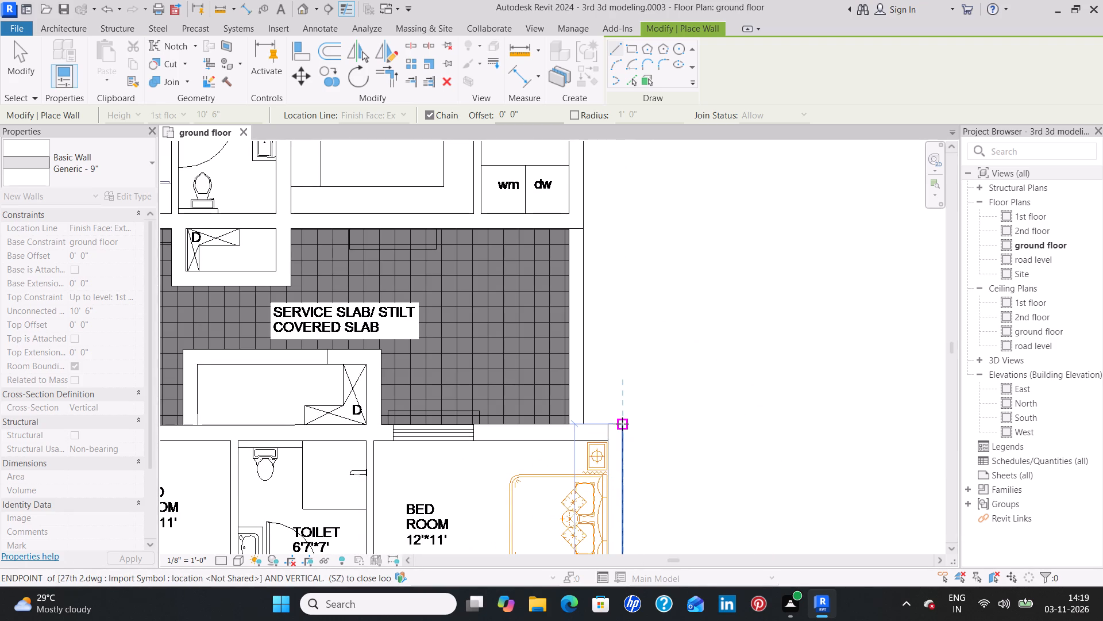
click(622, 424)
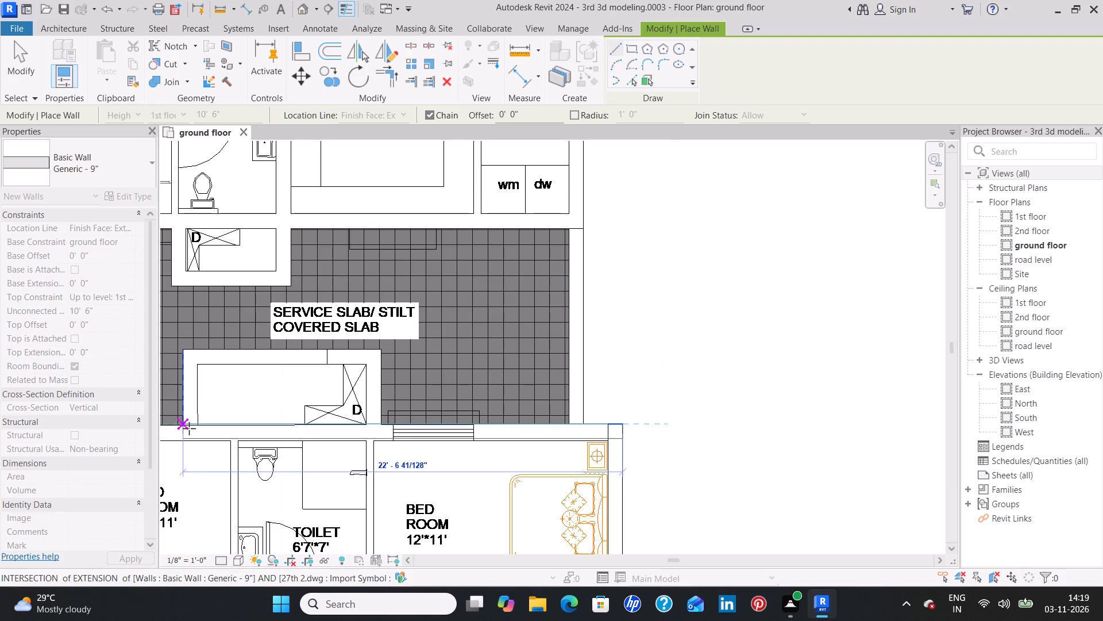
Close apartment 1's perimeter with a 33'0" Generic - 9" wall between the bedrooms and the service slab, ending at the corridor-side wall.
middle_drag(193, 428, 194, 428)
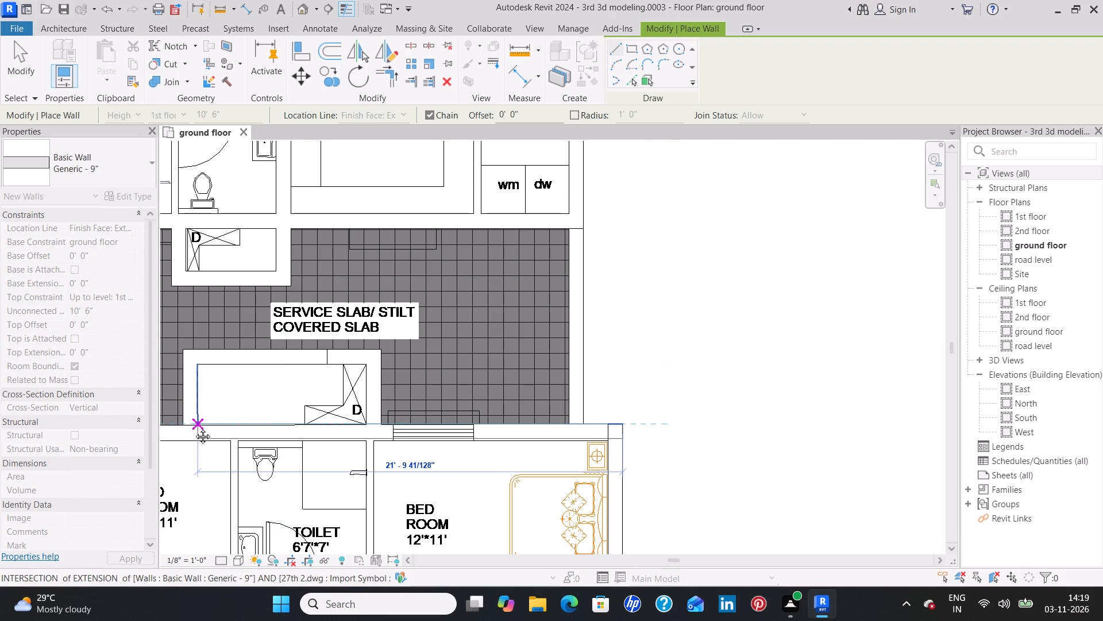
middle_drag(194, 428, 445, 415)
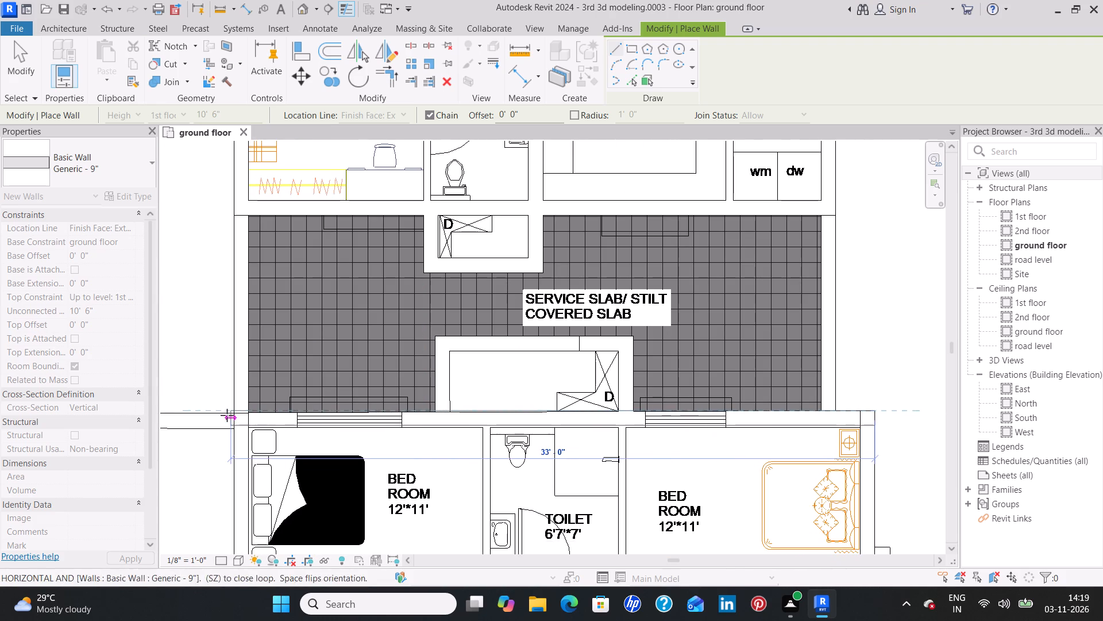
click(230, 413)
key(Escape)
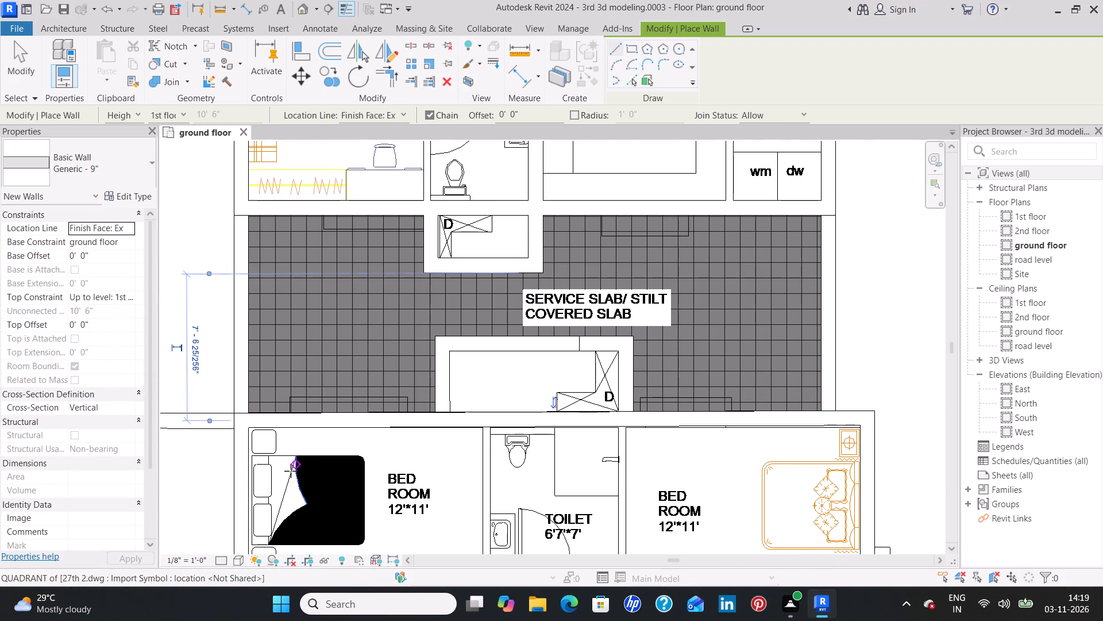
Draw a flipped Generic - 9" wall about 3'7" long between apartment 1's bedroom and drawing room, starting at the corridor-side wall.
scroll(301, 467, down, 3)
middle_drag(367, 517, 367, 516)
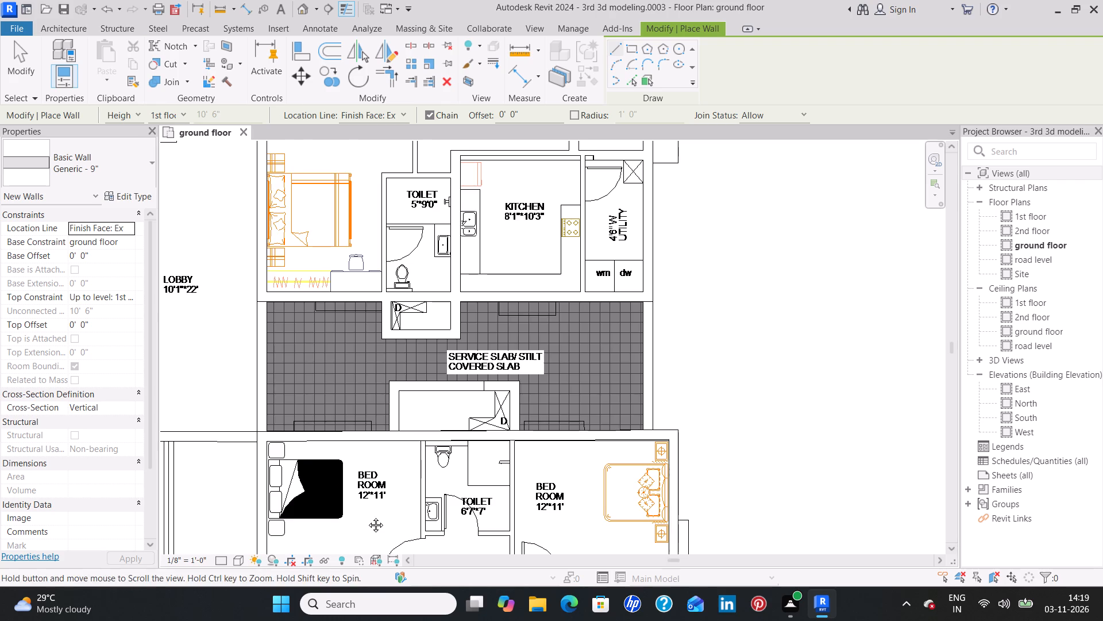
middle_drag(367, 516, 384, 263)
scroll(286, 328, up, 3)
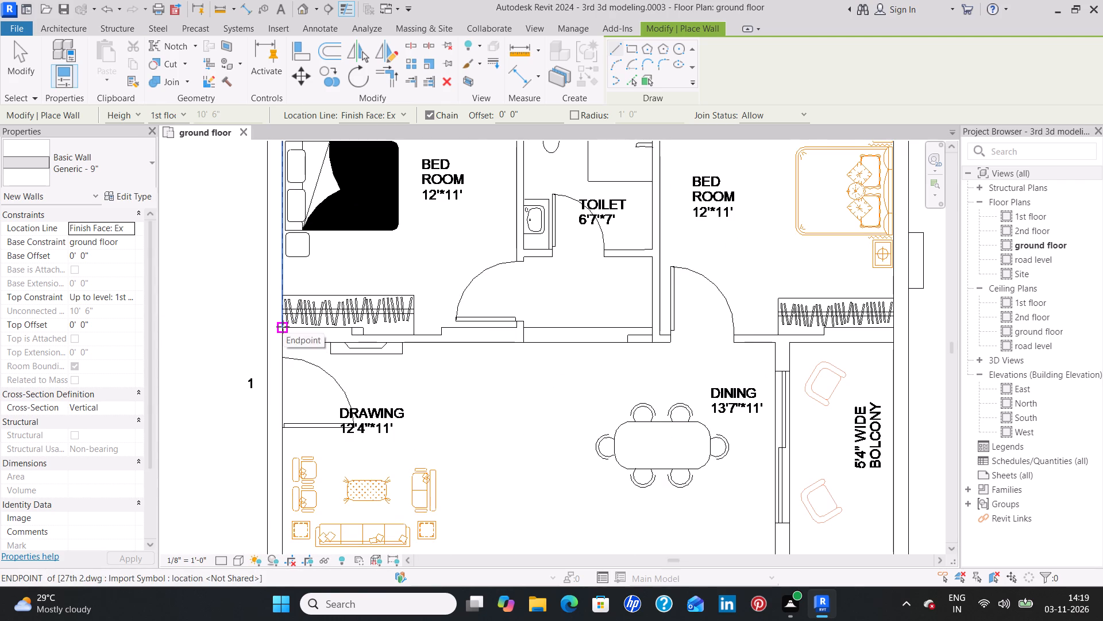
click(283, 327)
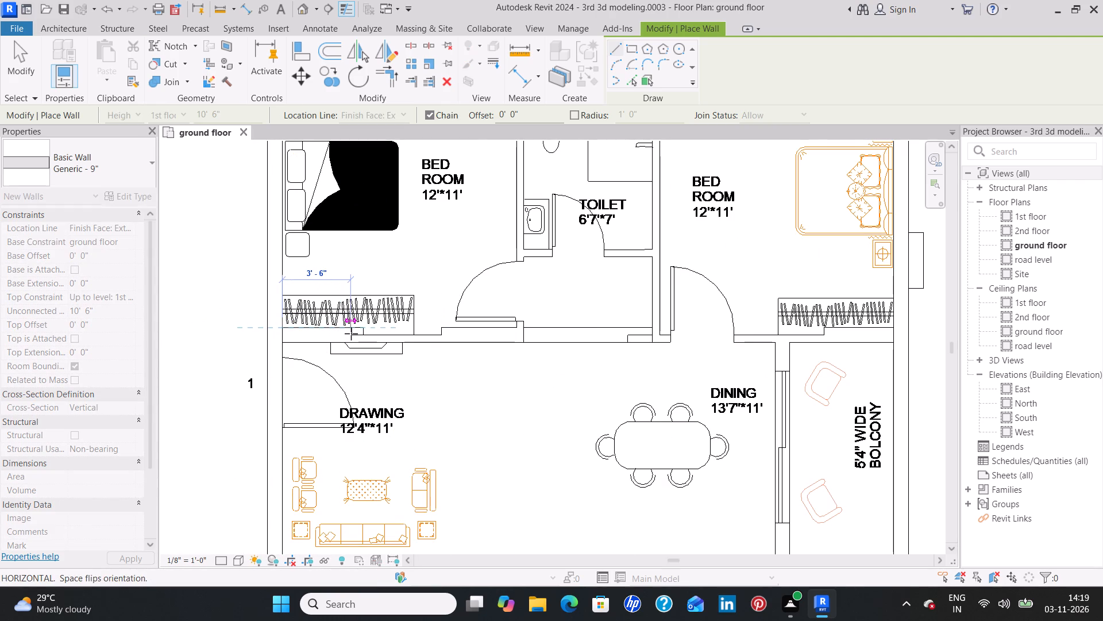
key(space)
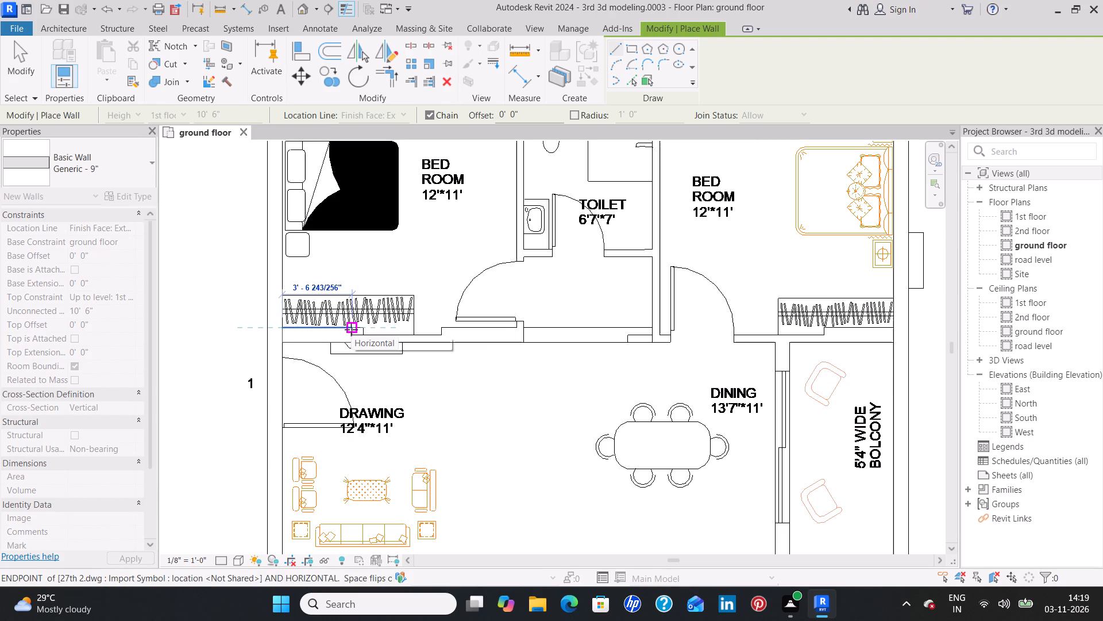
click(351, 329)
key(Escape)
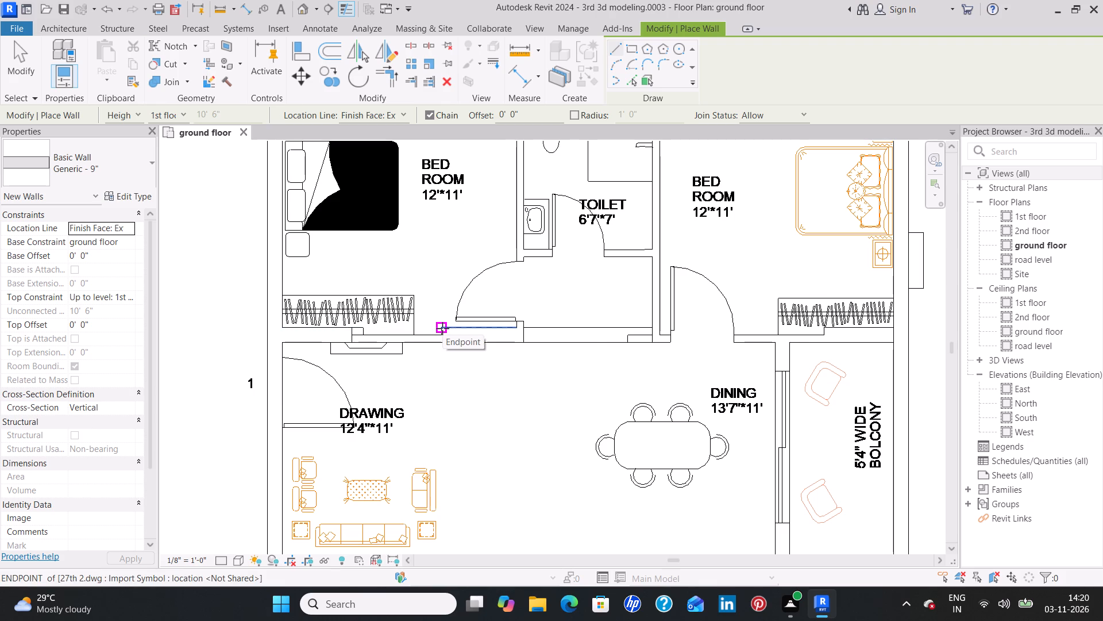
Draw a Generic - 9" wall about 4'3" long between the bedroom and drawing room, along the bedroom door.
click(442, 328)
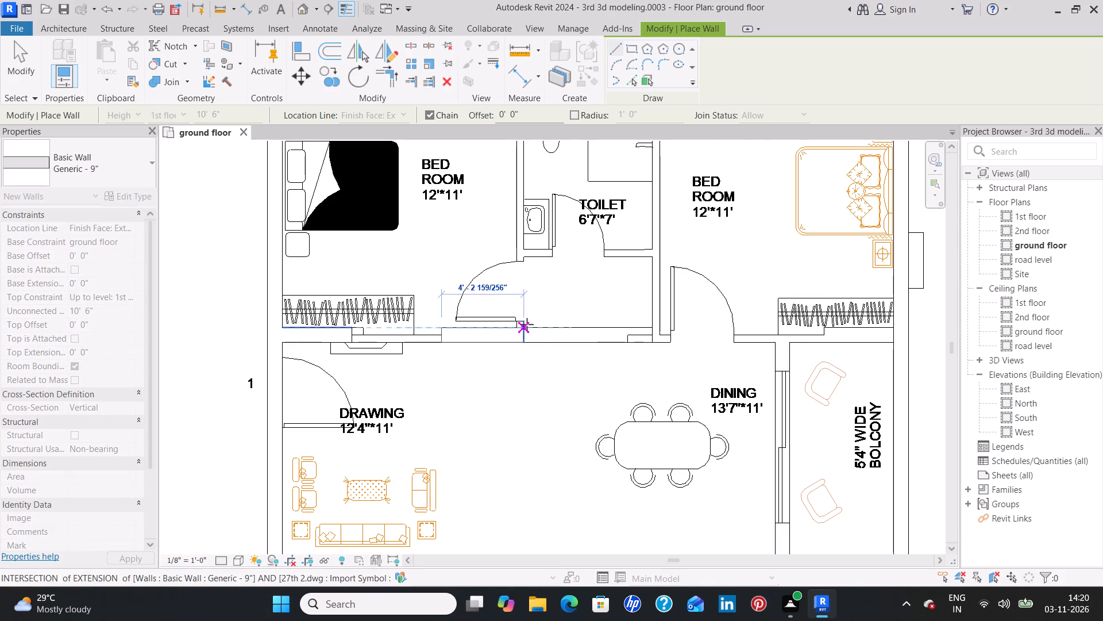
click(527, 324)
key(Escape)
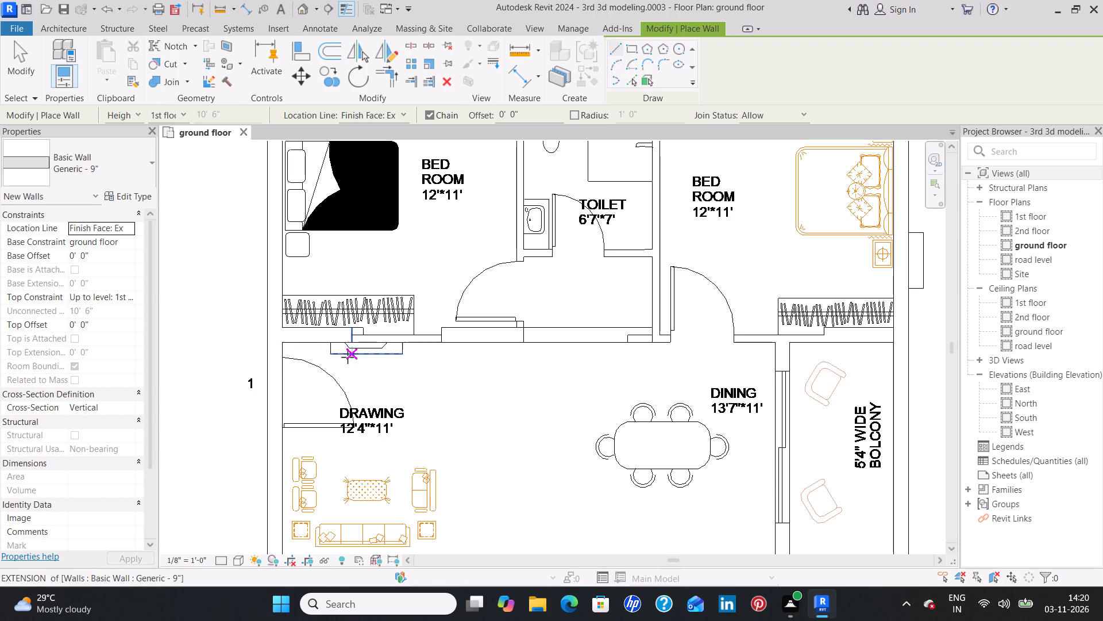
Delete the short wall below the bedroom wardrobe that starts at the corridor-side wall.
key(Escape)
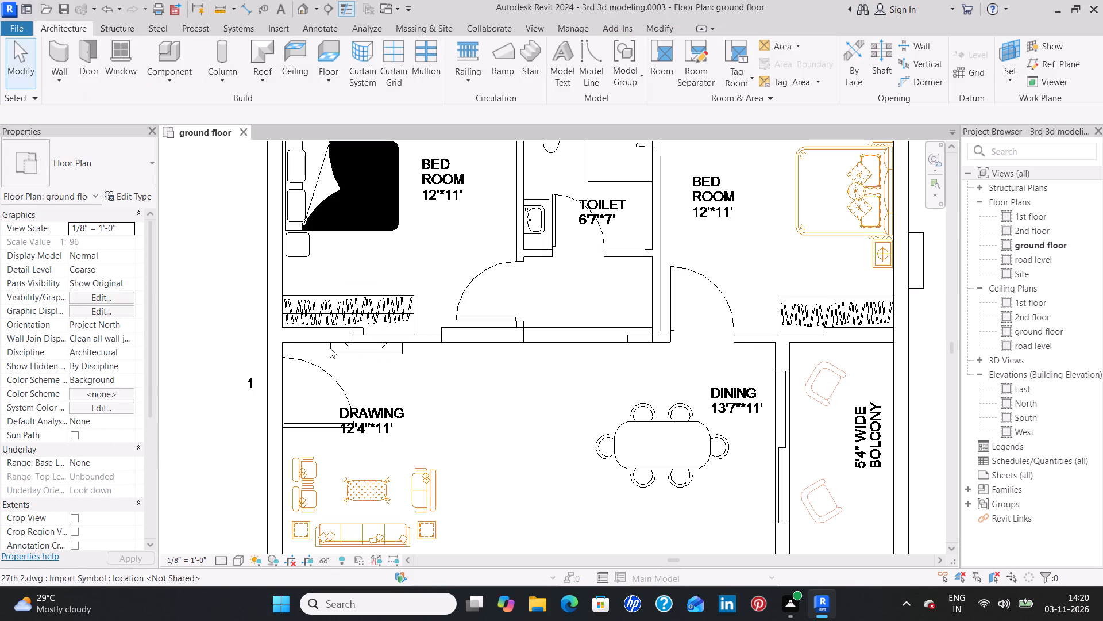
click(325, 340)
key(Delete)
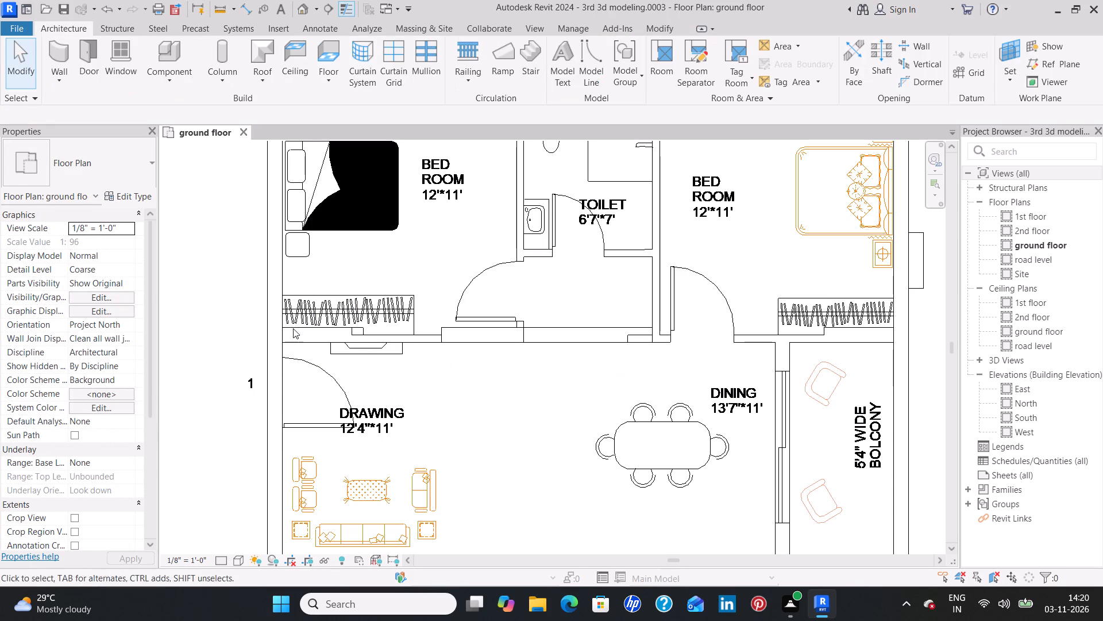
Draw a Generic - 9" wall about 4'2" long below the bedroom wardrobe, from the corridor-side wall to the end of the CAD jog.
click(61, 47)
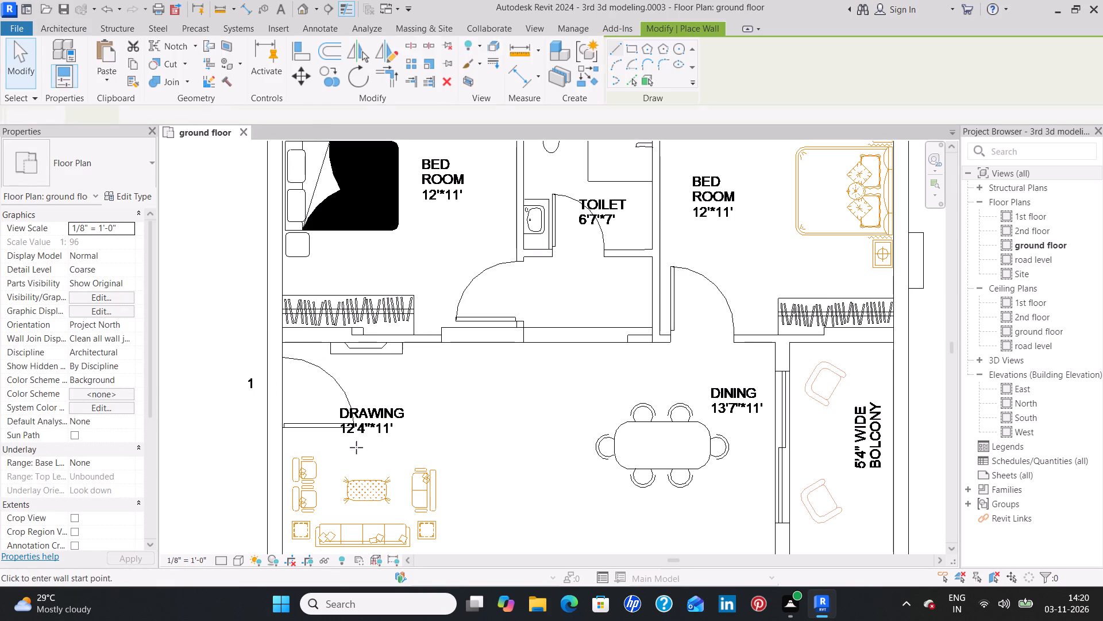
scroll(315, 338, up, 3)
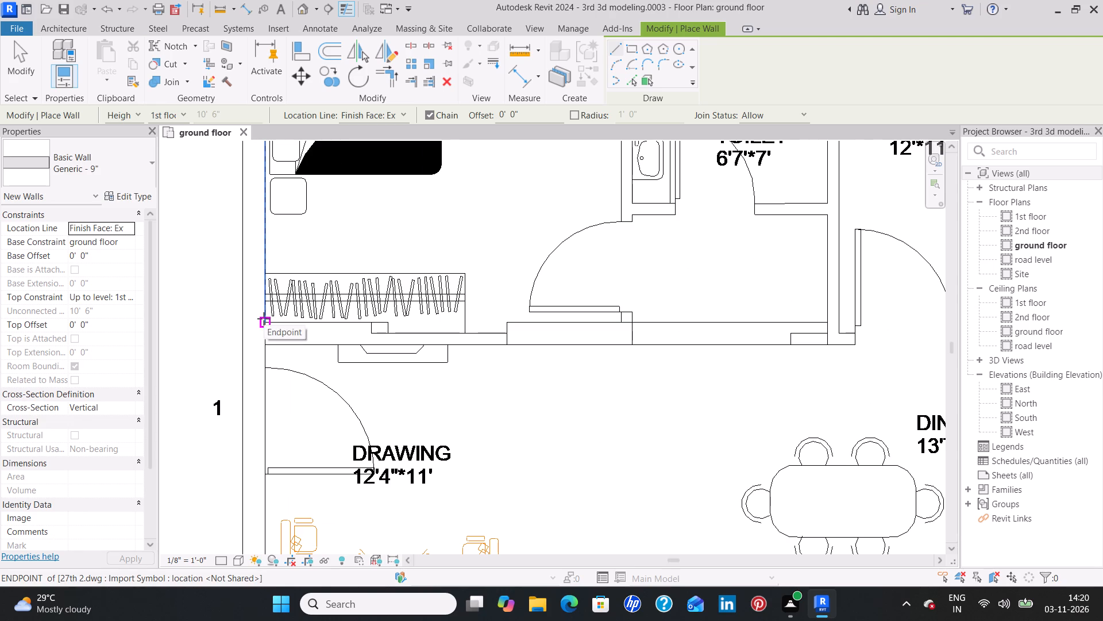
click(264, 319)
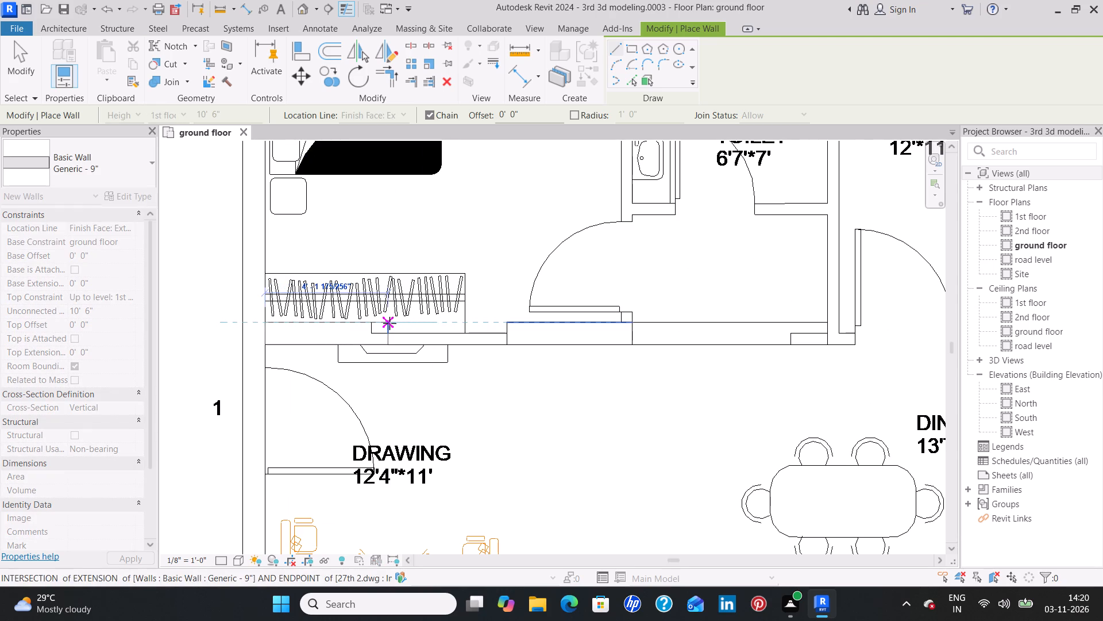
click(389, 323)
key(Escape)
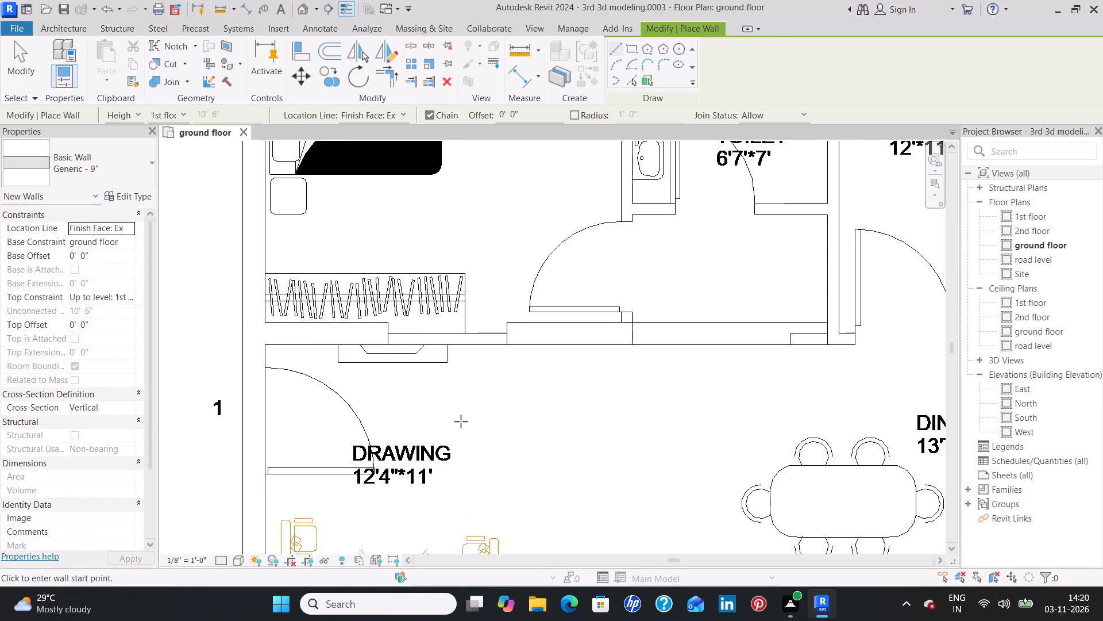
Draw a Generic - 9" wall about 3'7" long between the second bedroom's wardrobe and the balcony, ending at the outer wall.
scroll(460, 420, down, 2)
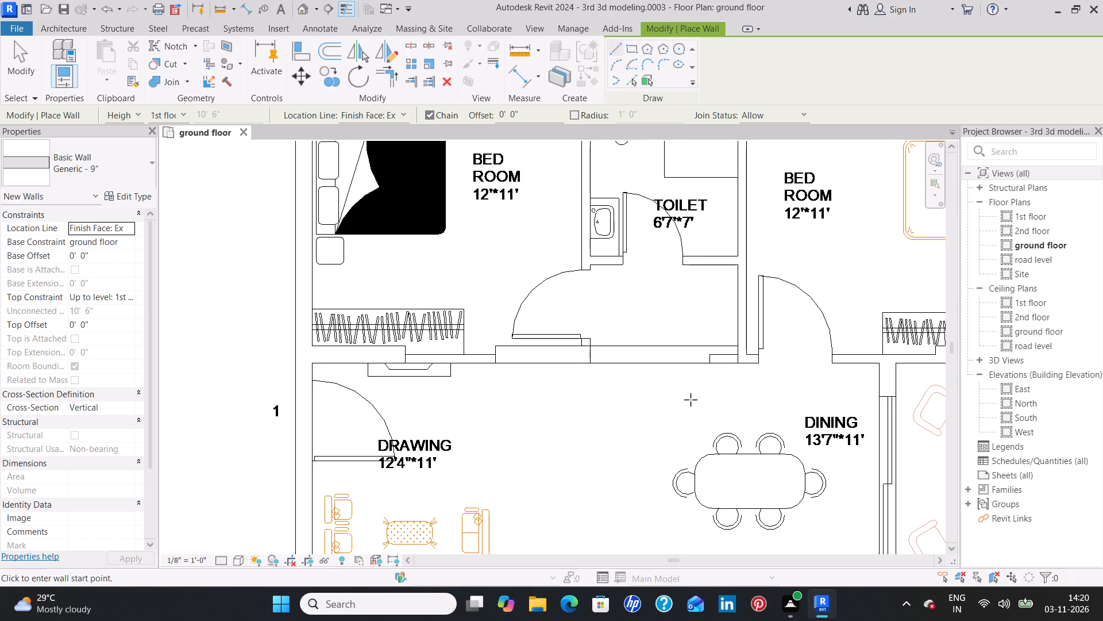
middle_drag(685, 402, 344, 395)
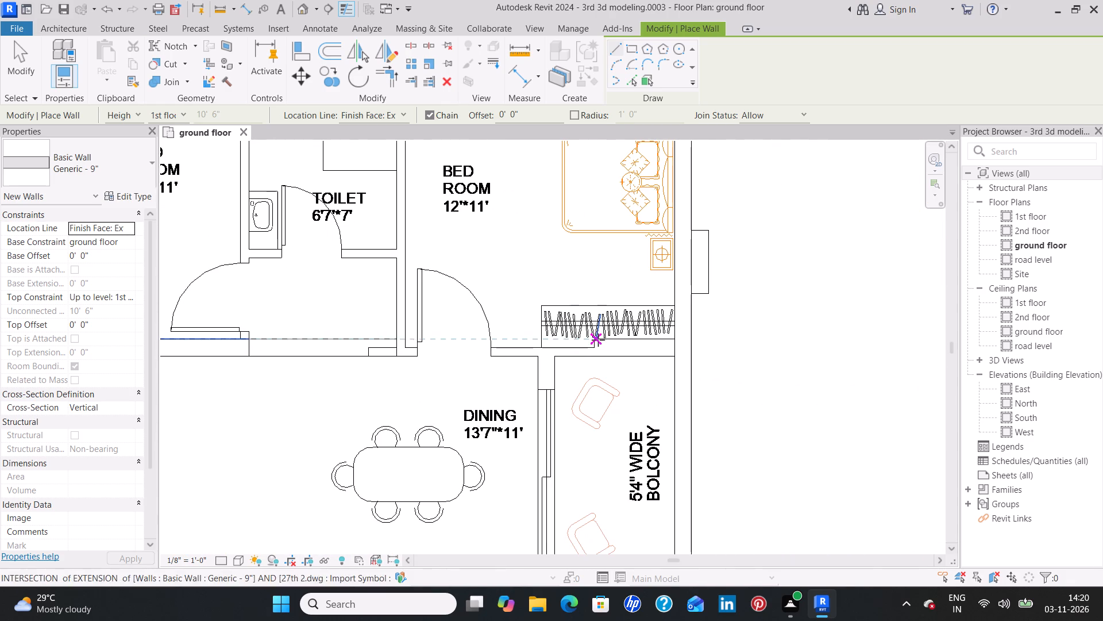
click(593, 340)
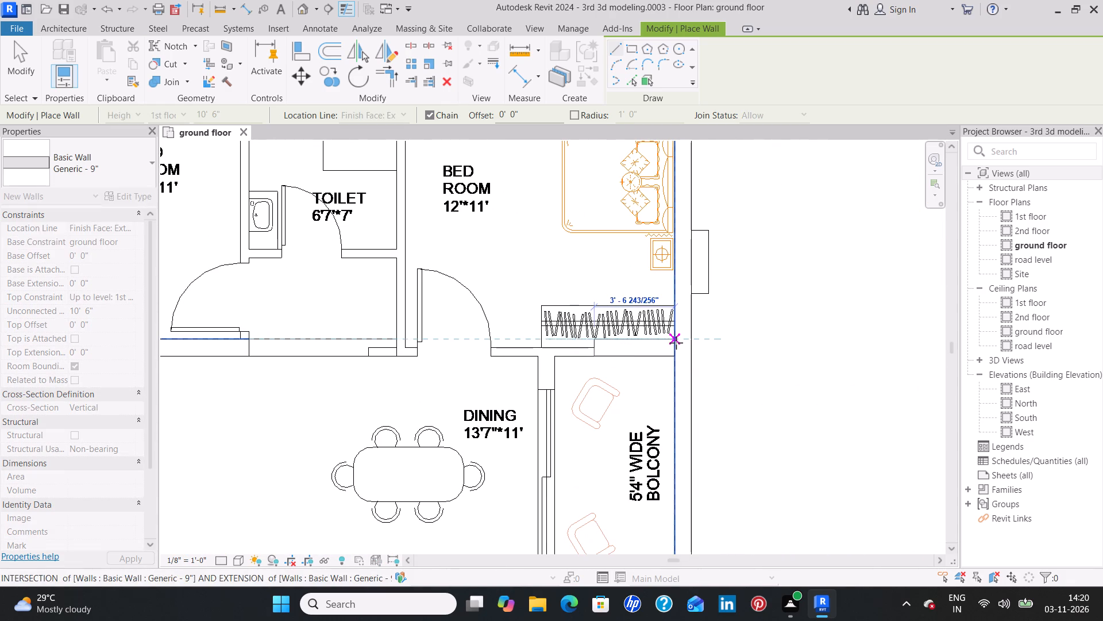
click(676, 343)
key(Escape)
Draw two Generic - 9" wall segments between the drawing room and master bedroom, 3'8" and 4'2 1/2" long, leaving the recess between them open.
scroll(583, 422, down, 4)
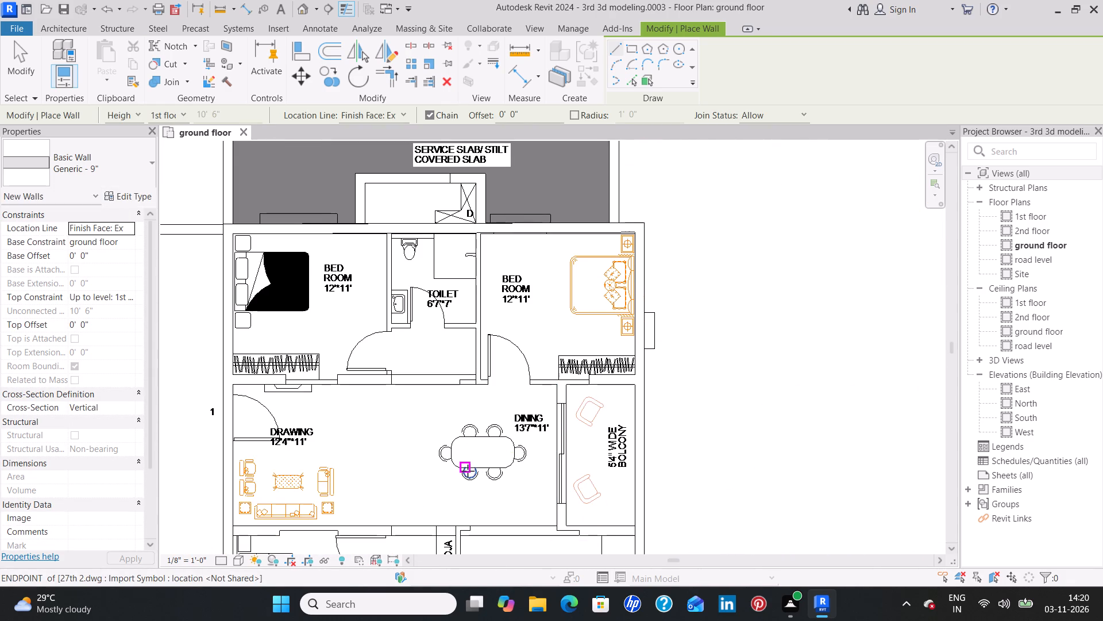
middle_drag(463, 460, 452, 296)
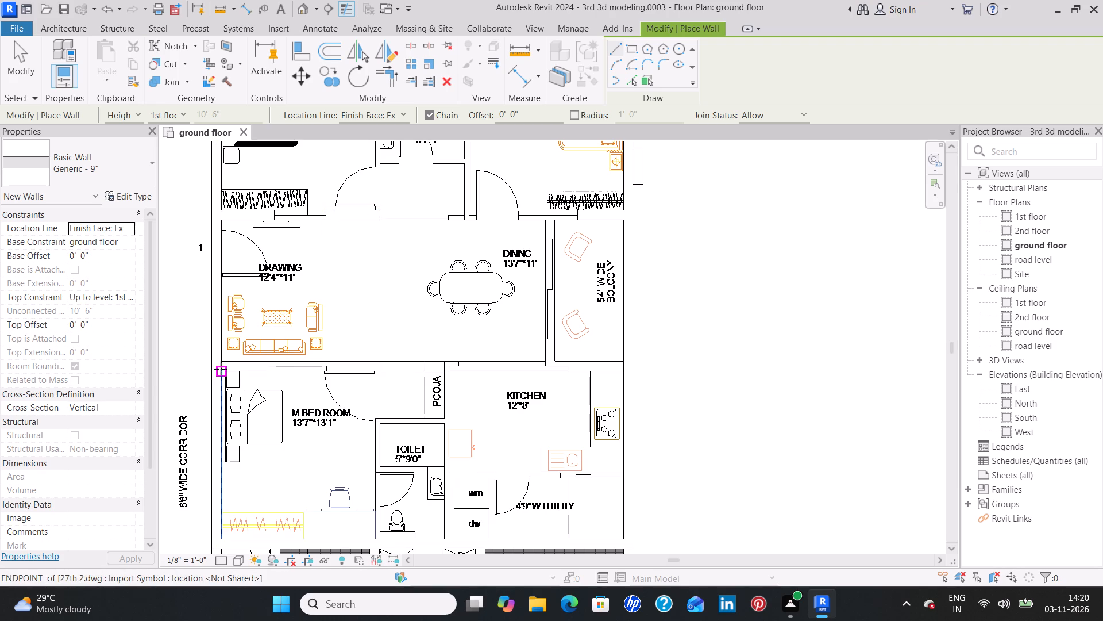
middle_drag(265, 377, 270, 329)
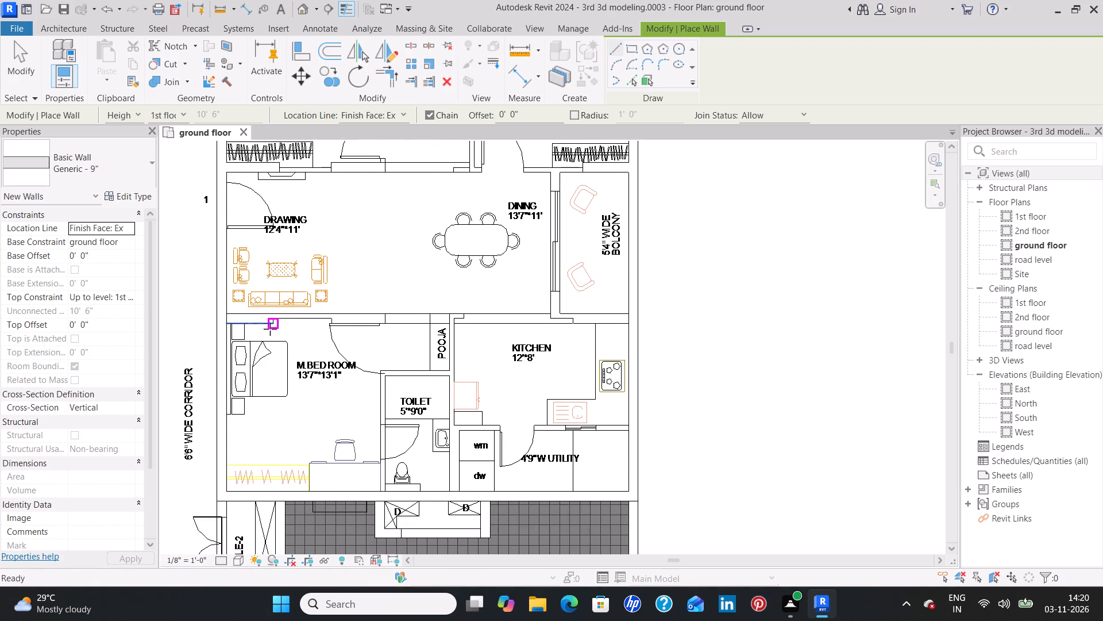
scroll(237, 315, up, 4)
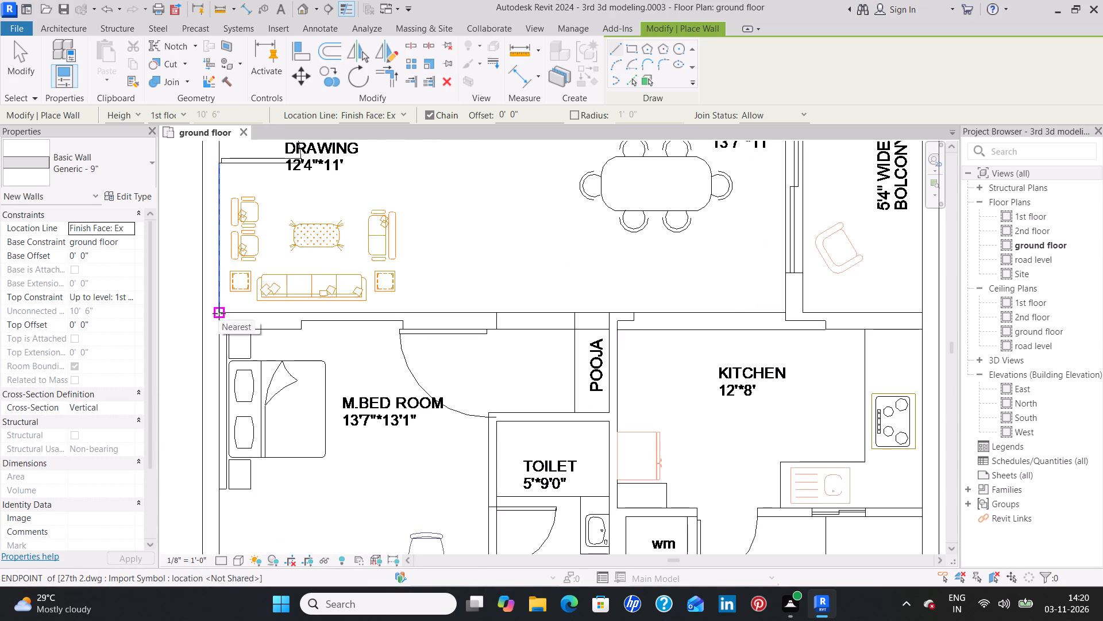
click(219, 312)
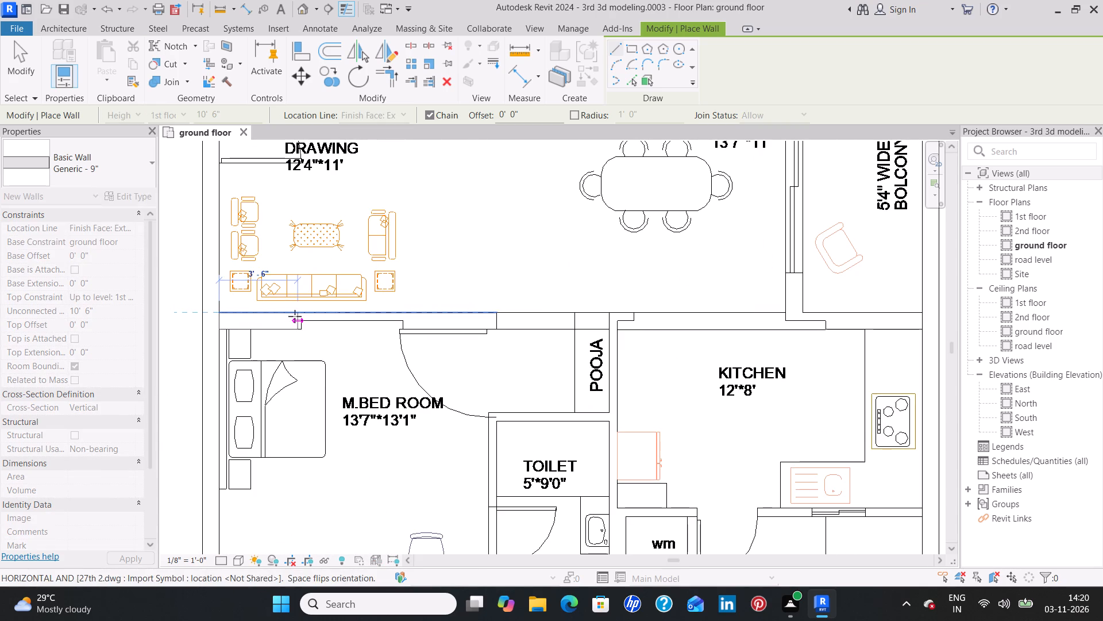
scroll(302, 316, up, 3)
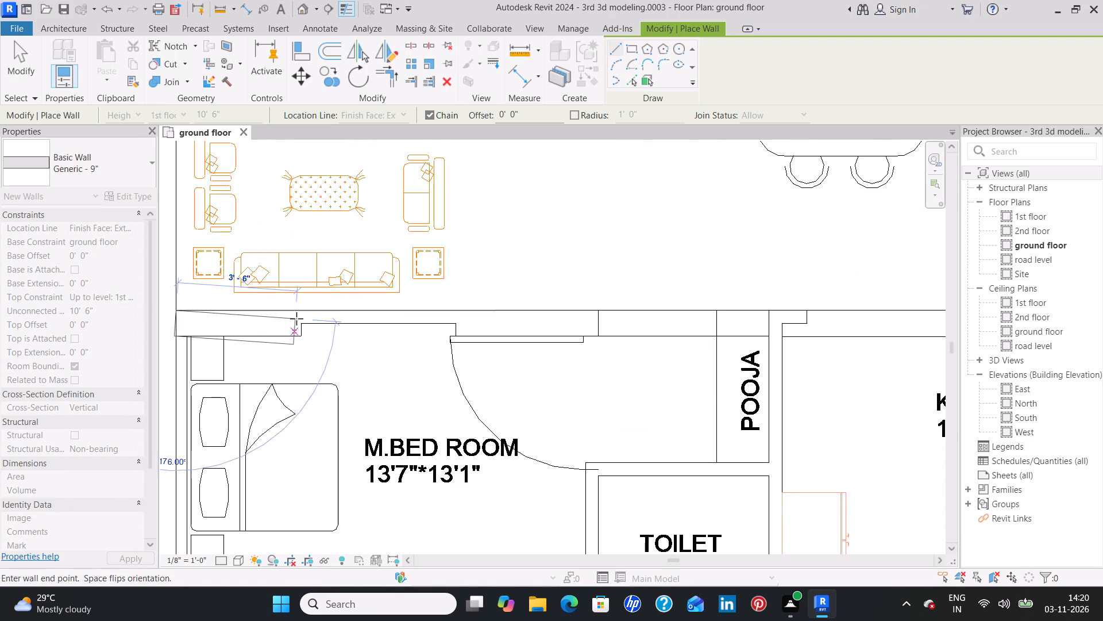
scroll(296, 319, up, 3)
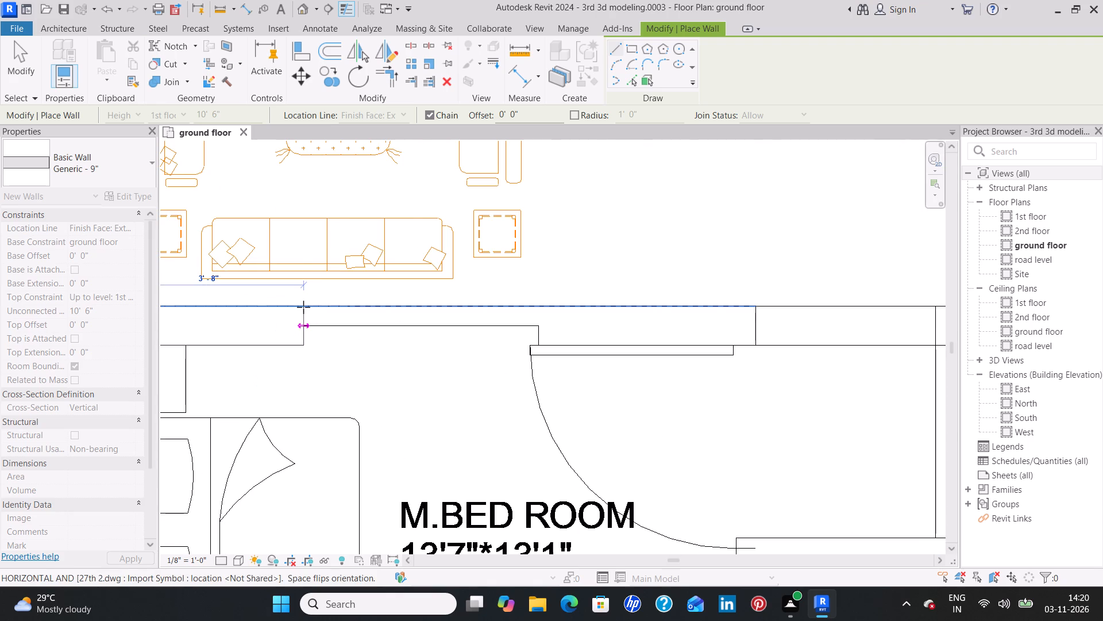
click(303, 307)
key(Escape)
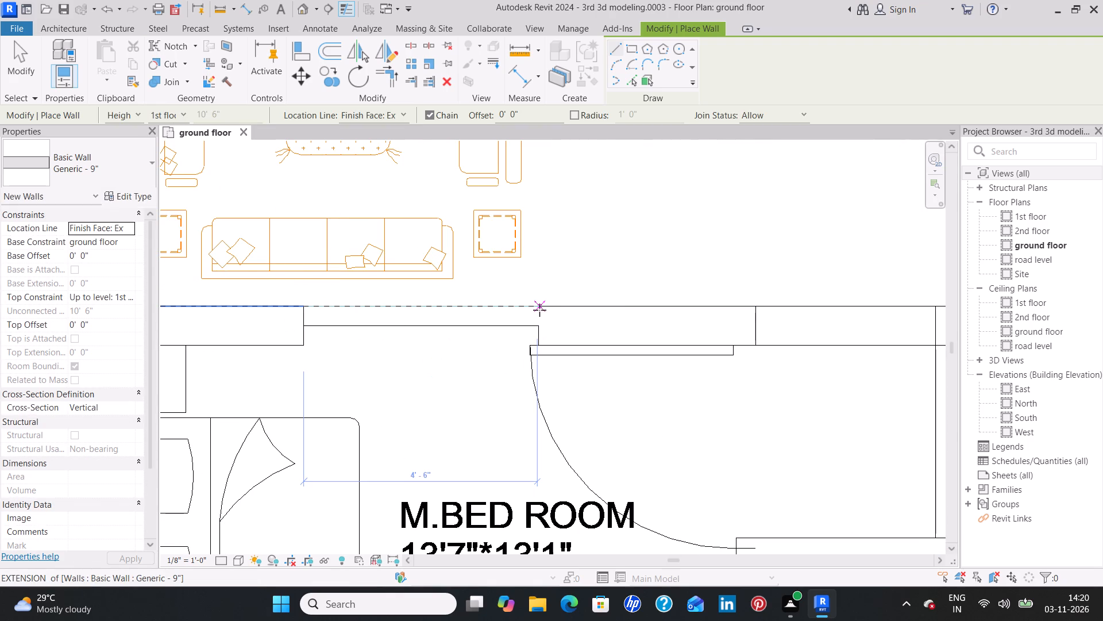
click(539, 308)
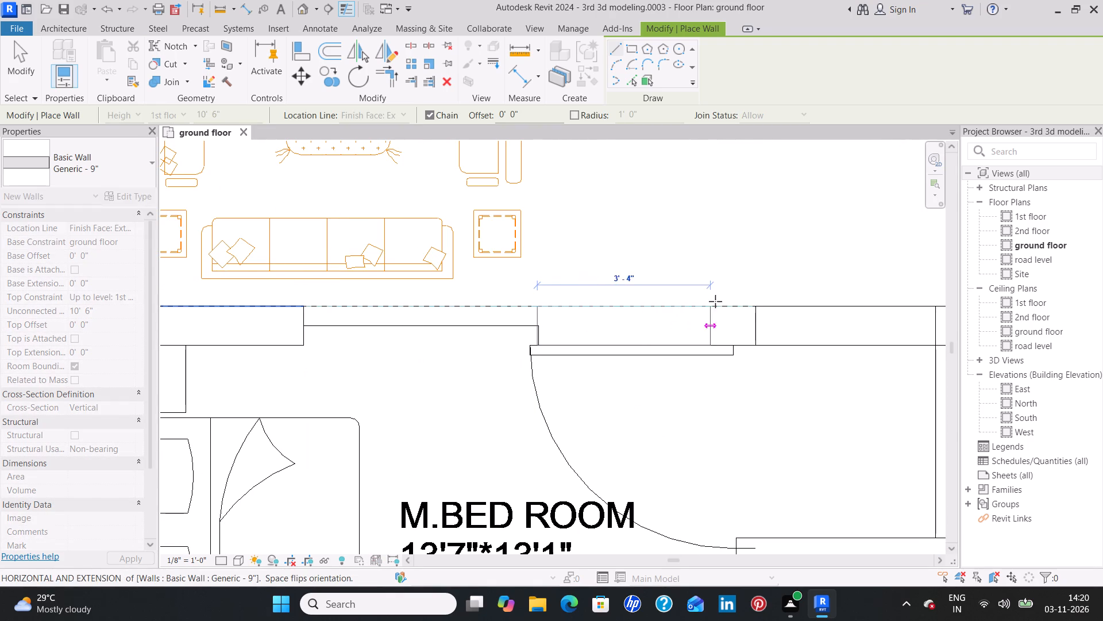
click(759, 302)
key(Escape)
Draw a Generic - 9" wall between the balcony and kitchen, from the CAD jog beside the dining opening to the outer wall.
scroll(641, 389, down, 5)
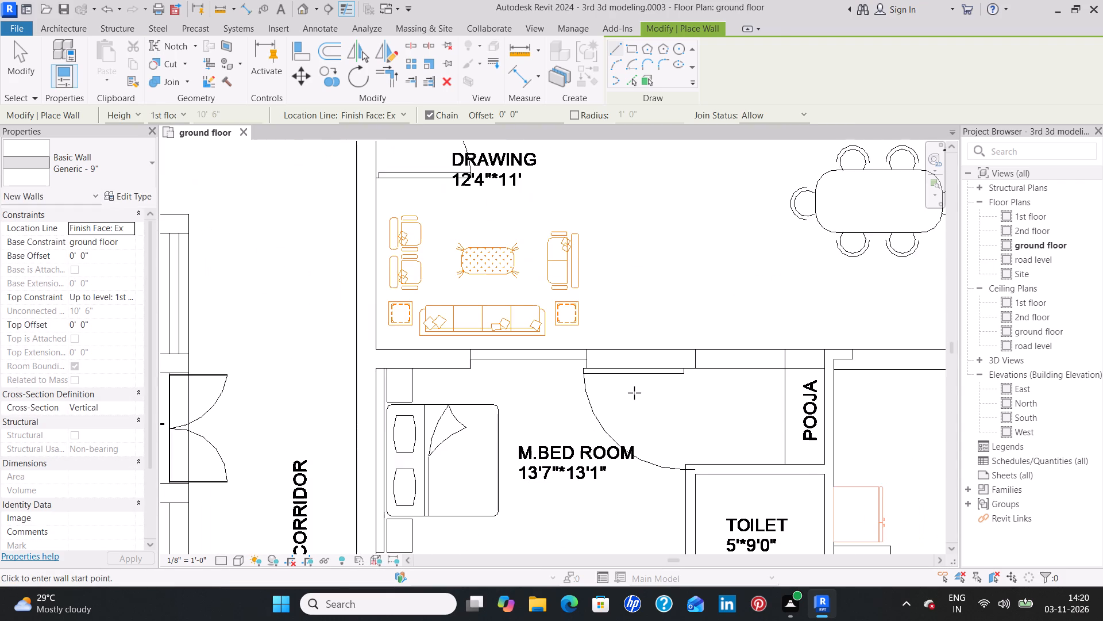
scroll(634, 393, down, 2)
middle_drag(680, 405, 413, 405)
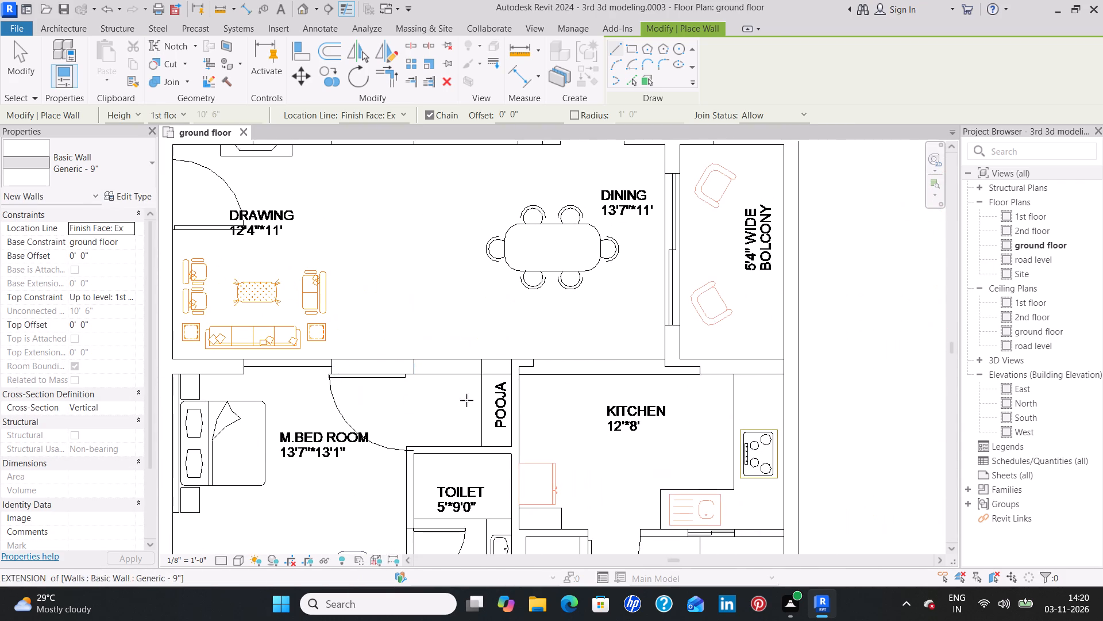
middle_drag(690, 385, 510, 396)
scroll(506, 382, up, 3)
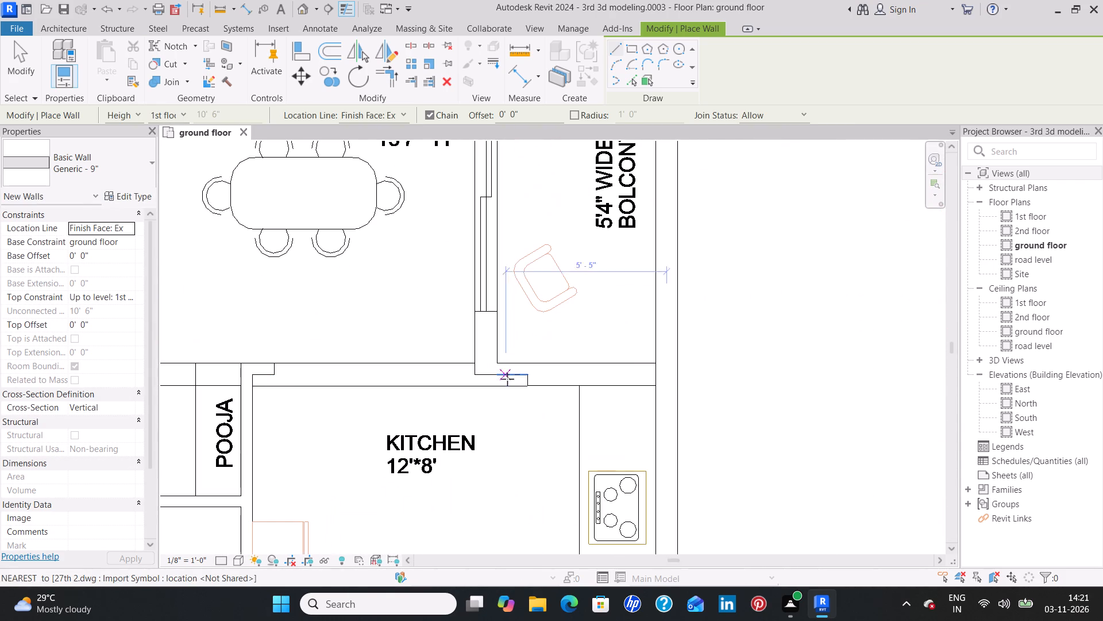
click(526, 361)
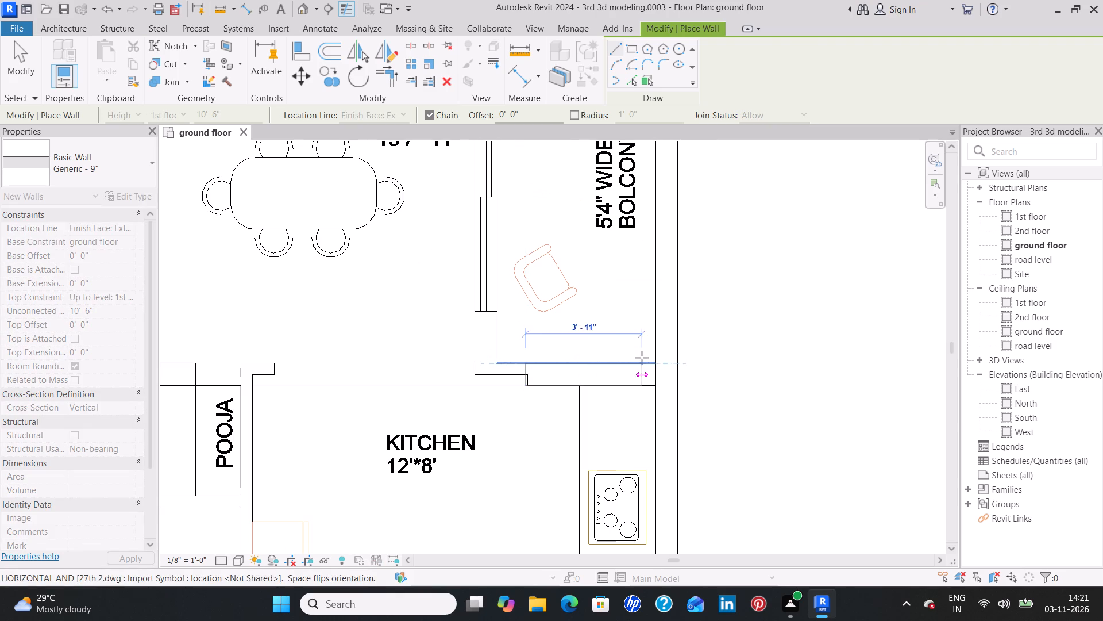
click(659, 358)
key(Escape)
Draw a Generic - 9" wall between the master toilet and the utility's wm/dw space, from the outer wall to the utility's CAD corner.
scroll(503, 425, down, 4)
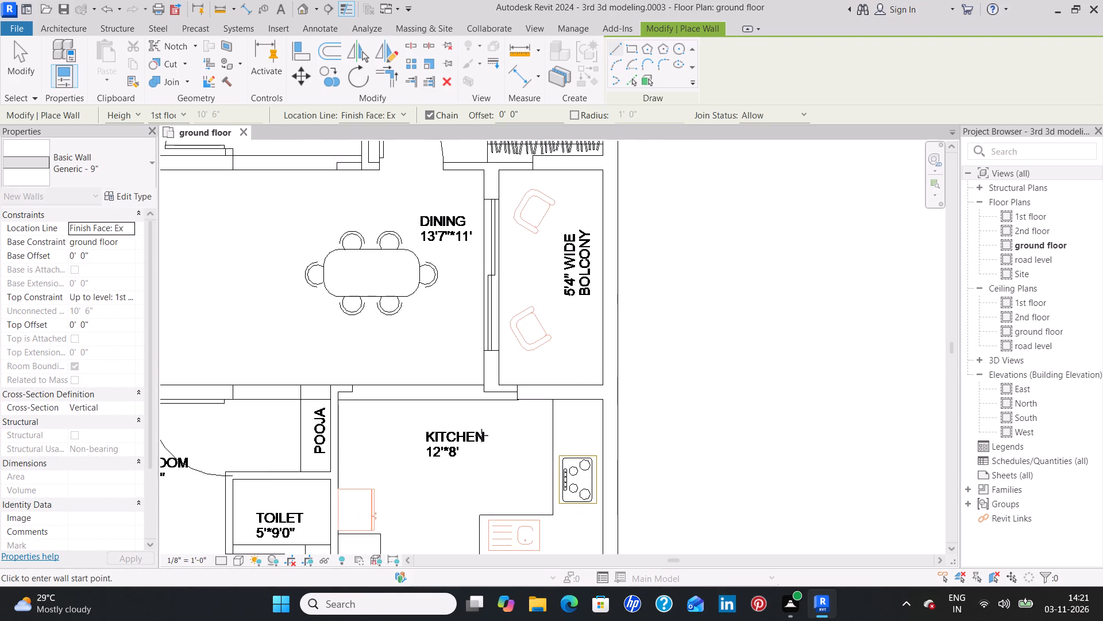
middle_drag(434, 464, 493, 286)
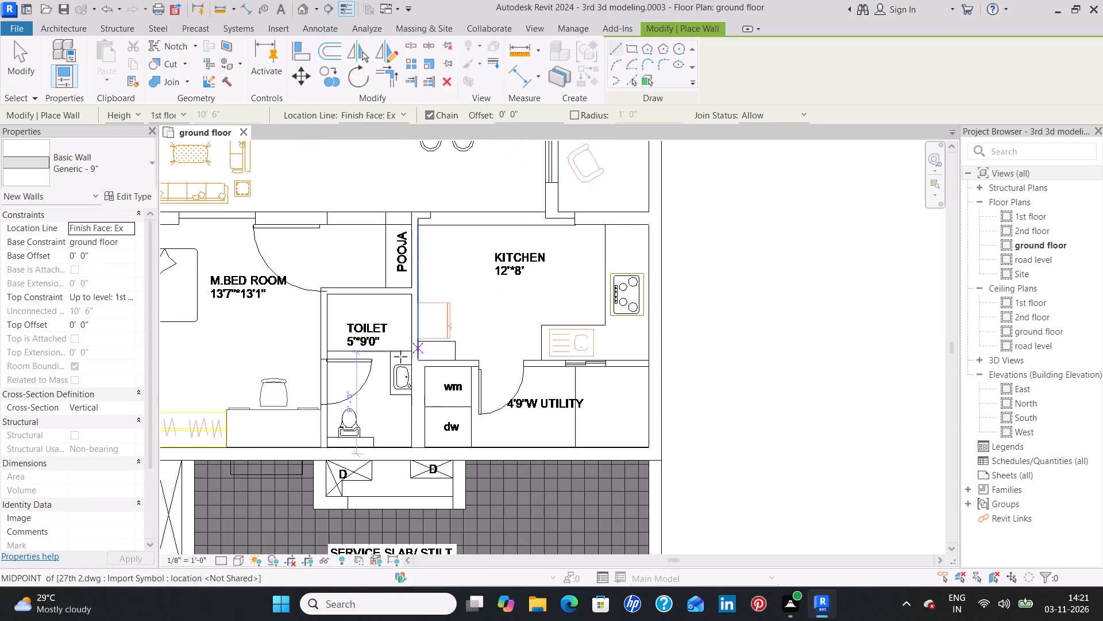
middle_drag(229, 378, 268, 363)
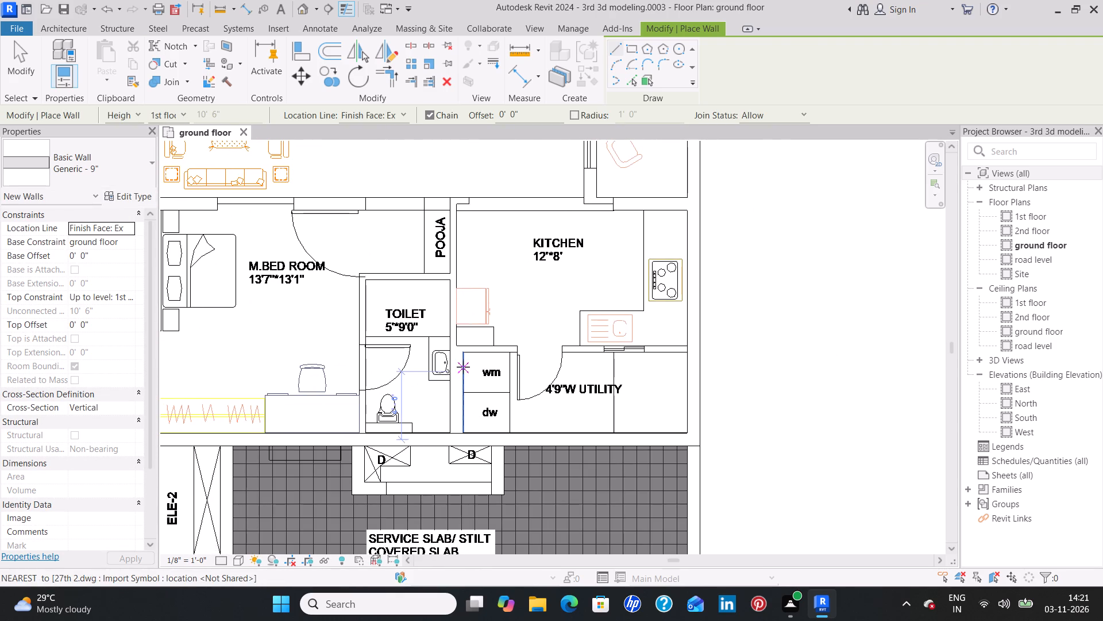
scroll(463, 367, up, 3)
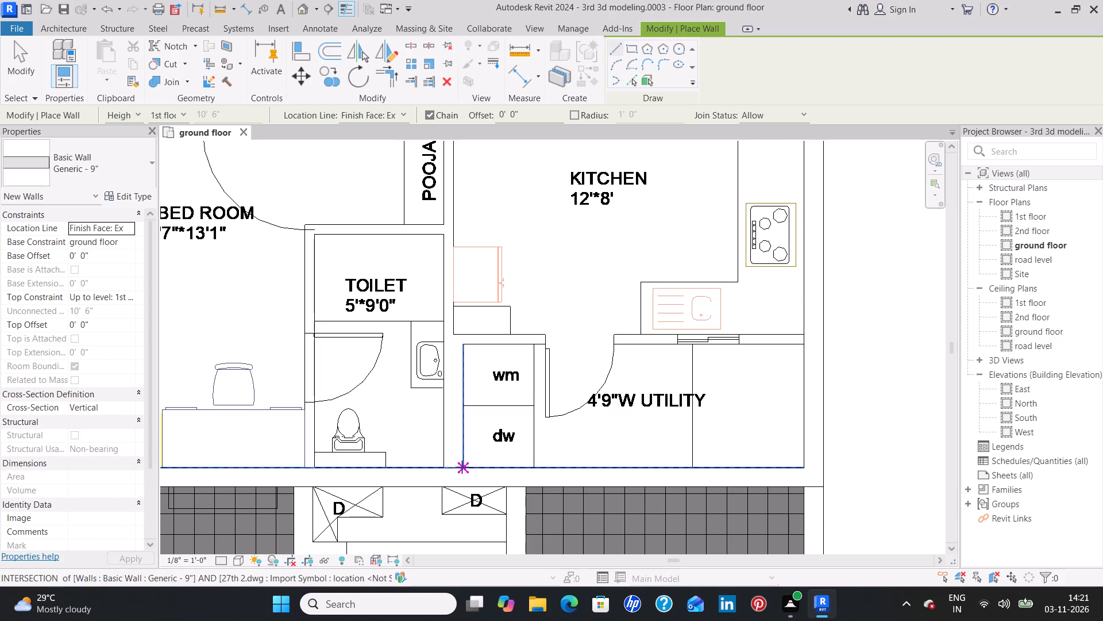
click(462, 467)
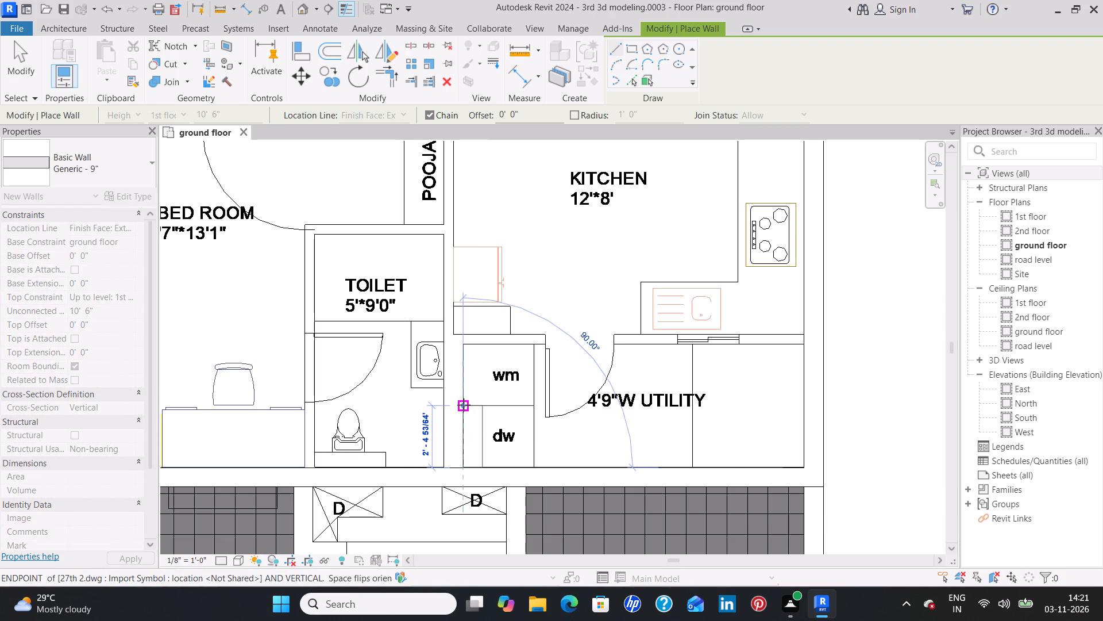
key(space)
click(465, 341)
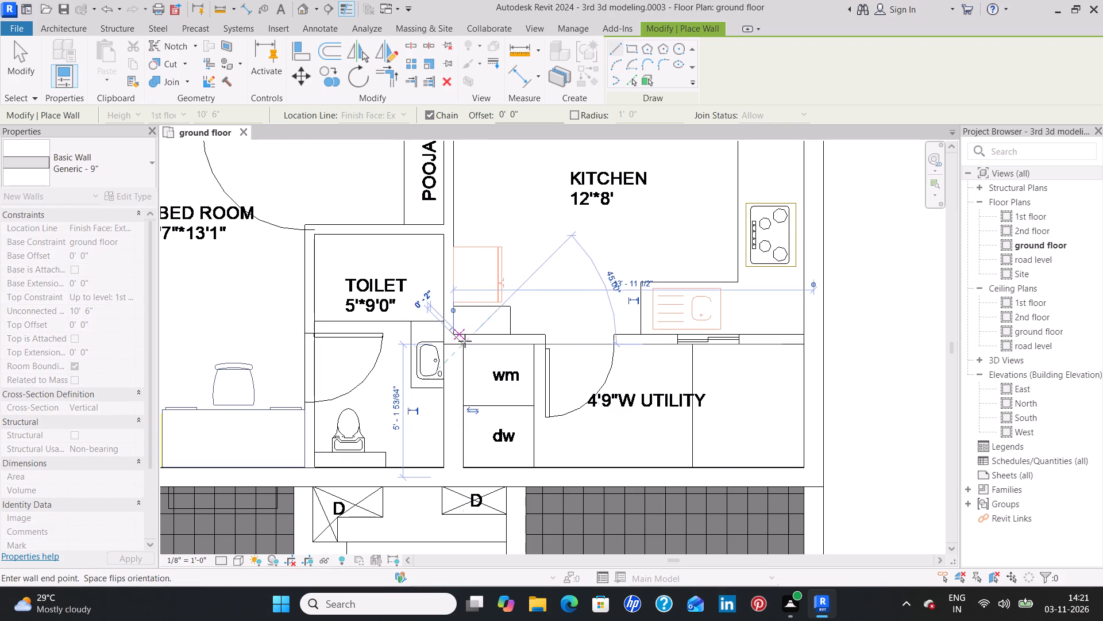
key(Escape)
Trace the duct enclosure outside the master toilet, on the service slab, with three chained Generic - 9" wall segments starting and ending at the outer wall.
scroll(392, 382, down, 4)
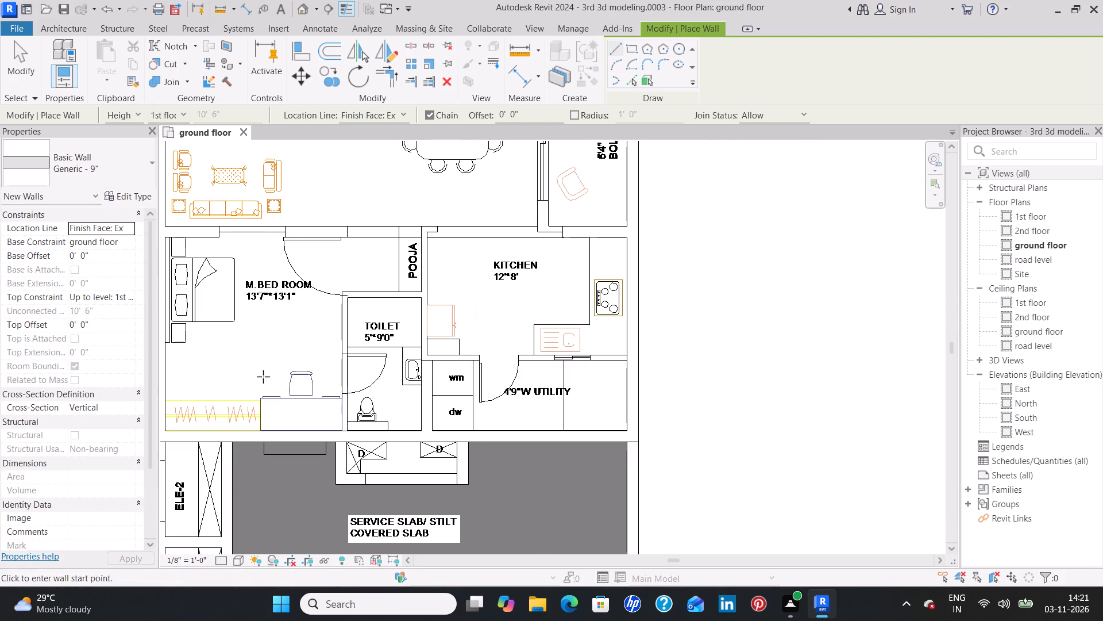
middle_drag(238, 356, 377, 349)
middle_drag(387, 343, 317, 383)
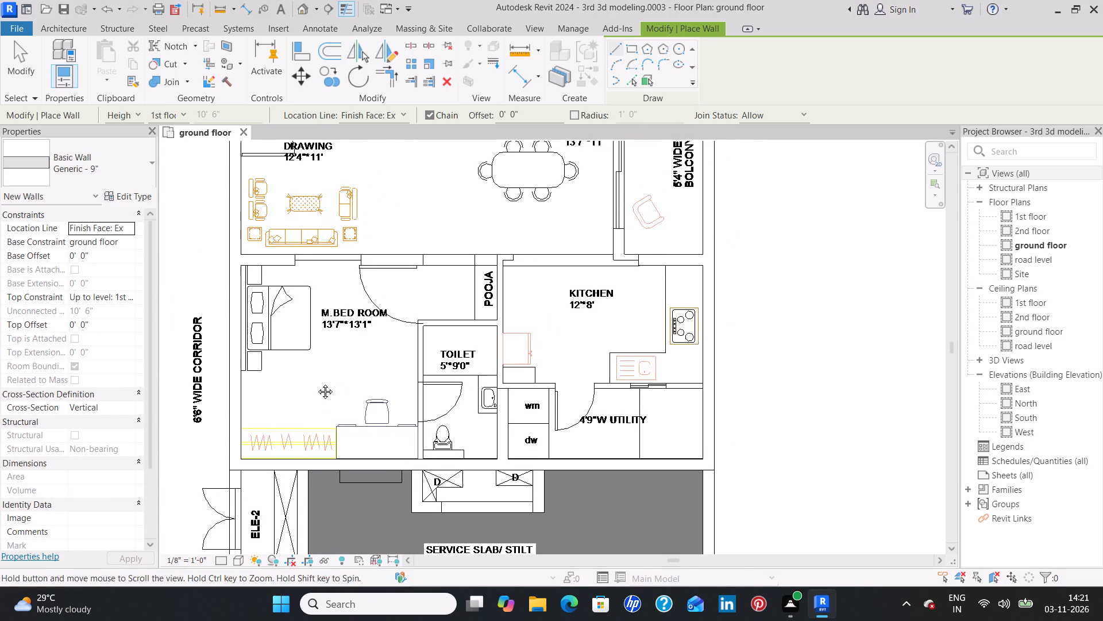
middle_drag(317, 383, 314, 384)
middle_drag(397, 468, 385, 329)
scroll(396, 335, up, 1)
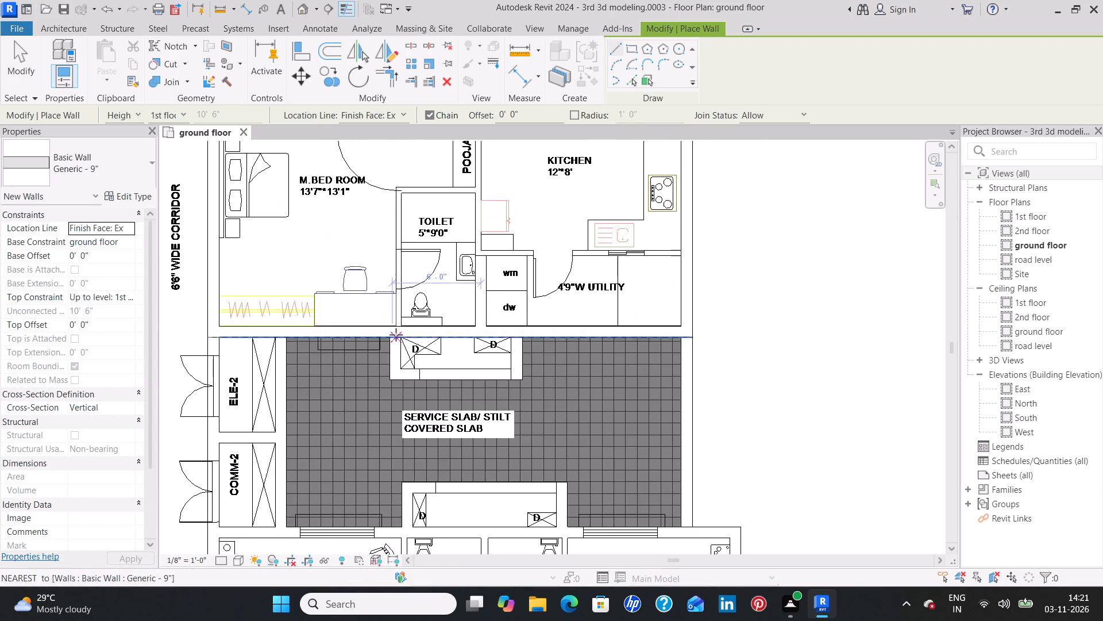
scroll(396, 335, up, 6)
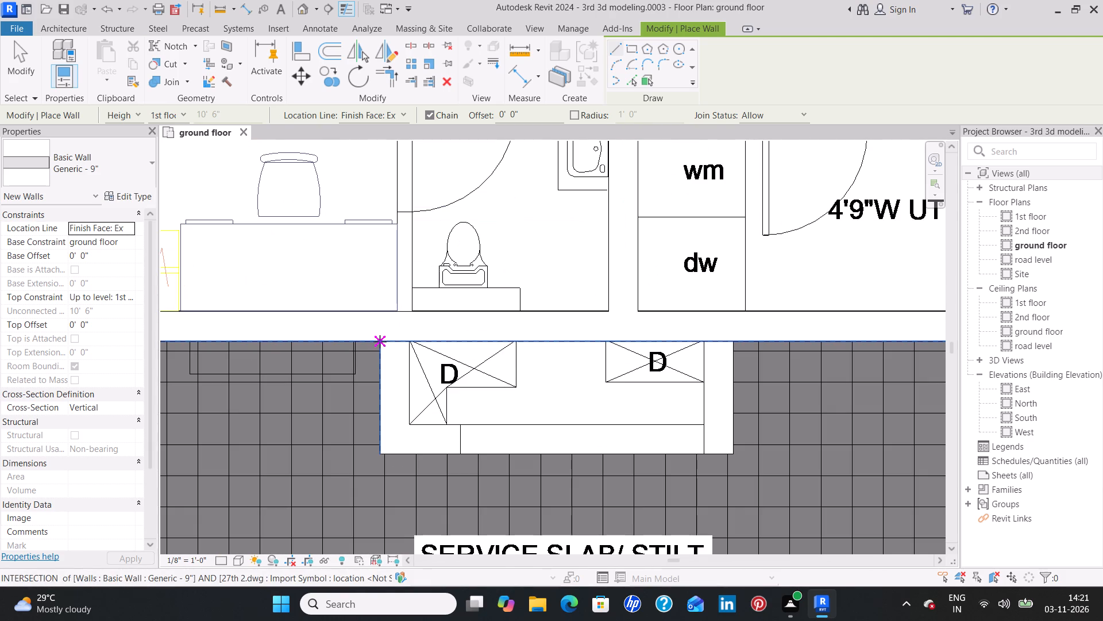
click(380, 342)
key(space)
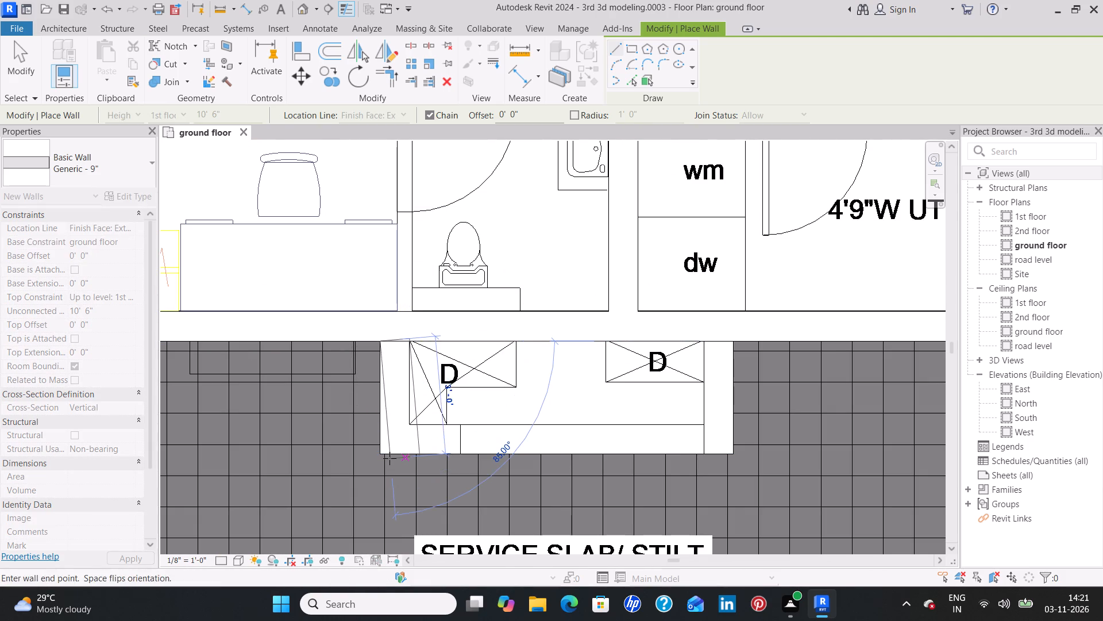
click(379, 453)
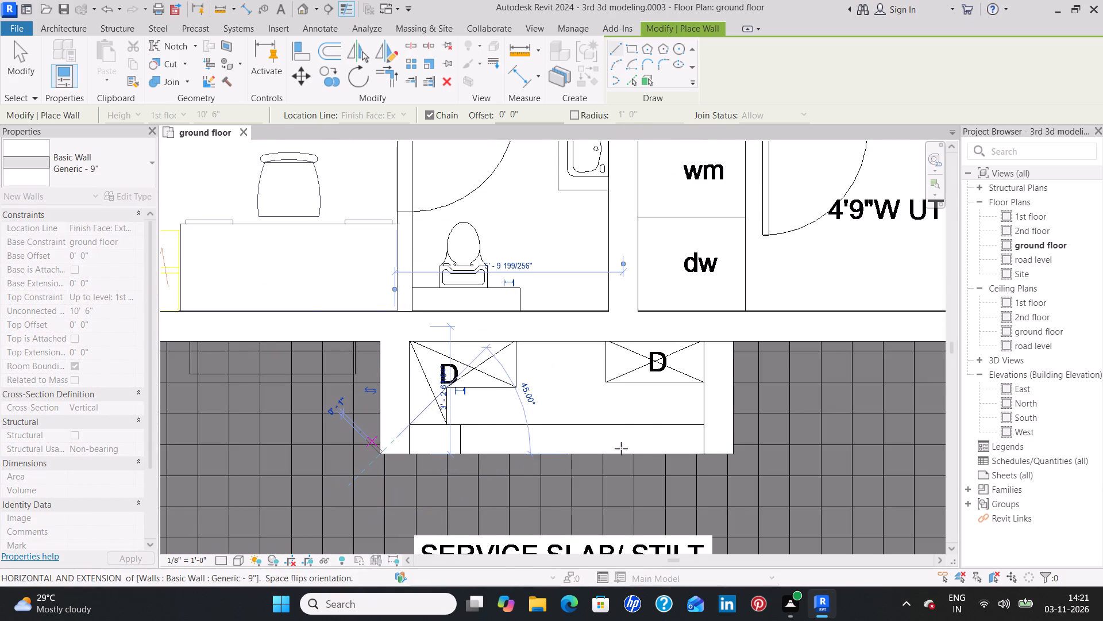
click(730, 448)
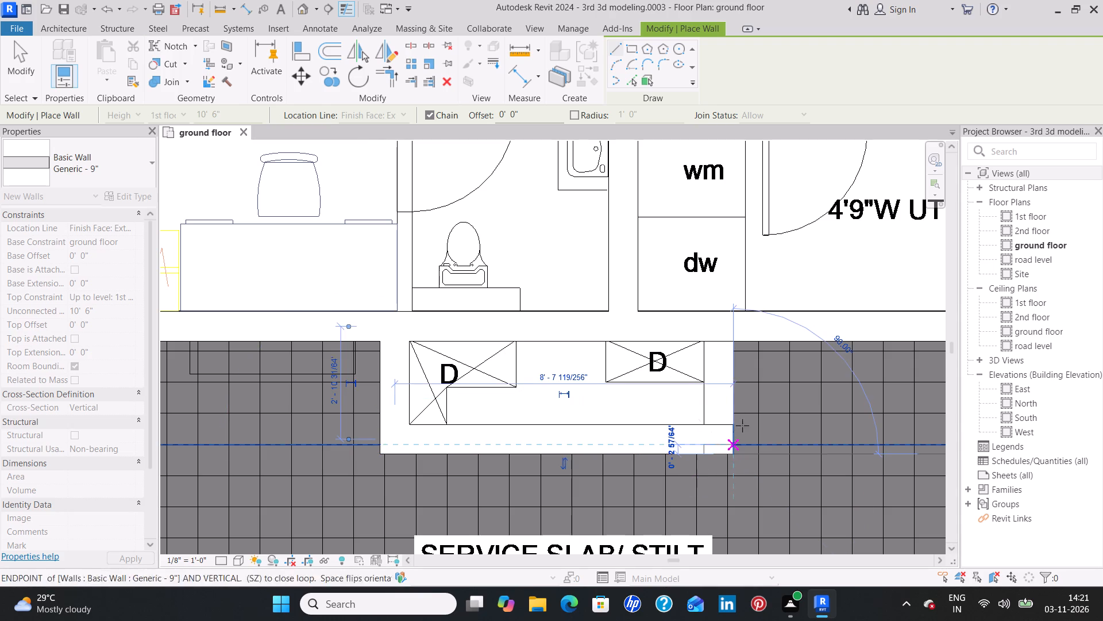
click(733, 339)
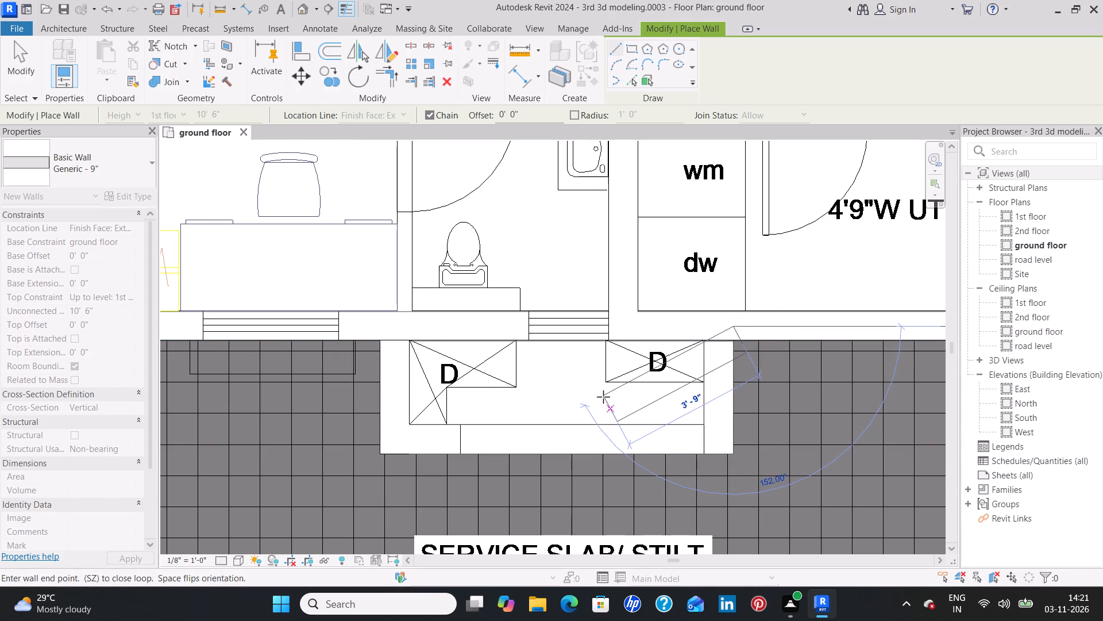
key(Escape)
Trace the duct enclosure outside the 6'7"*7' toilet, about 4' deep, with three chained Generic - 9" wall segments between the bedrooms' outer wall ends.
scroll(606, 354, down, 7)
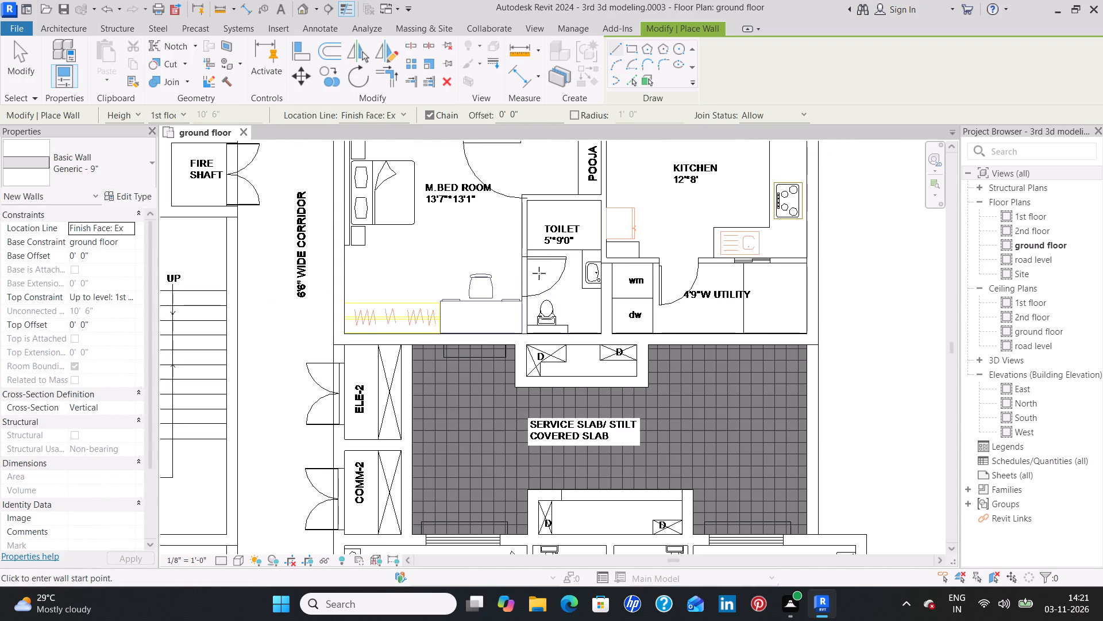
middle_drag(540, 216, 516, 493)
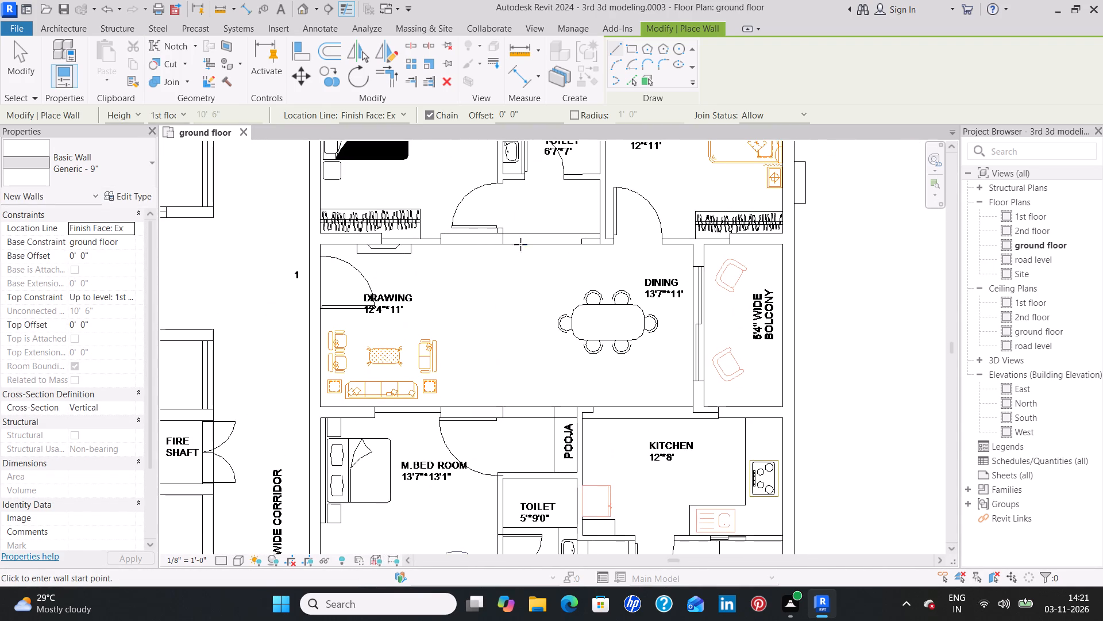
middle_drag(526, 201, 489, 486)
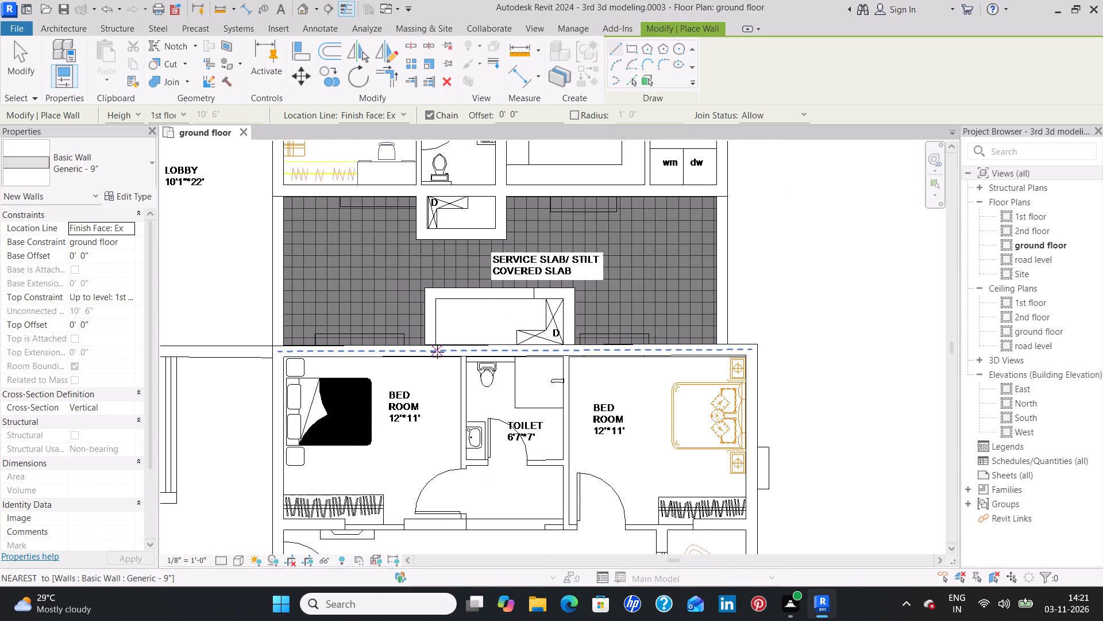
scroll(437, 352, up, 3)
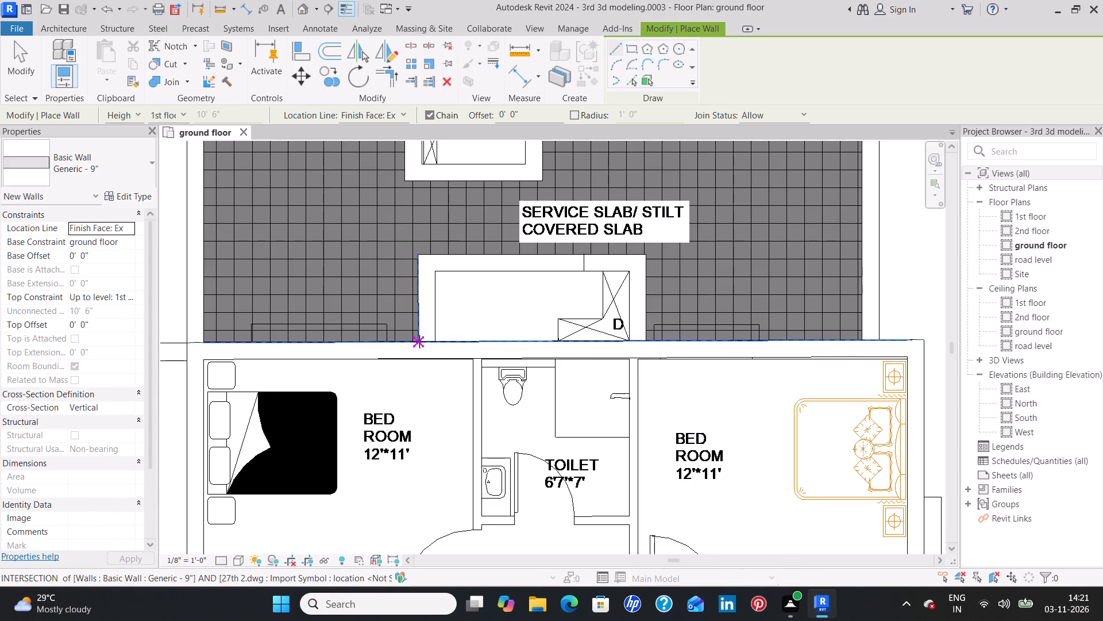
click(419, 342)
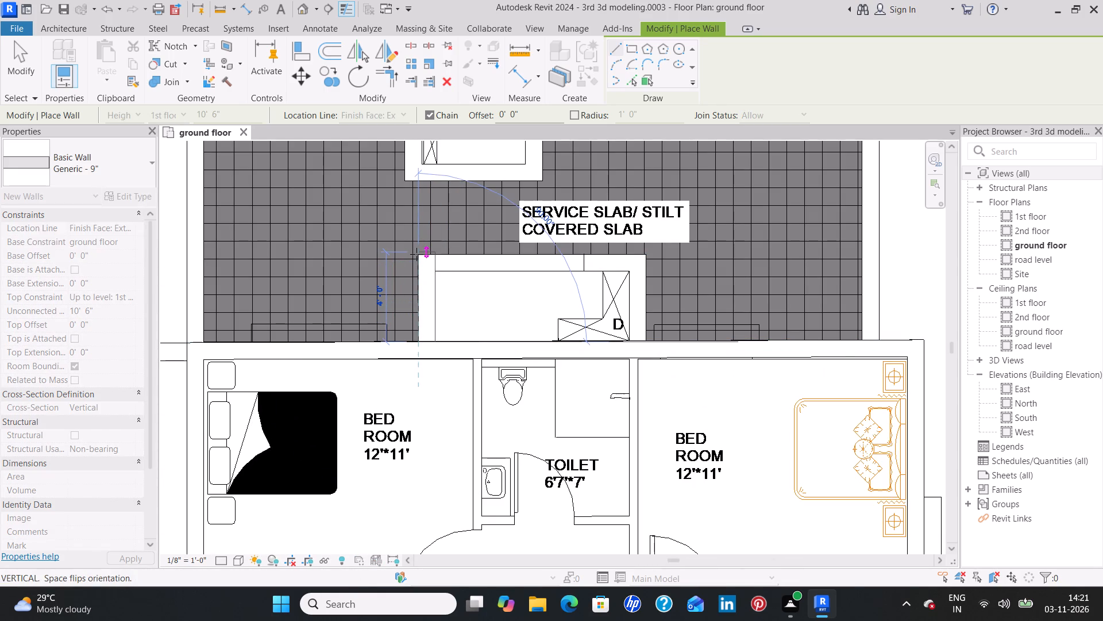
click(418, 255)
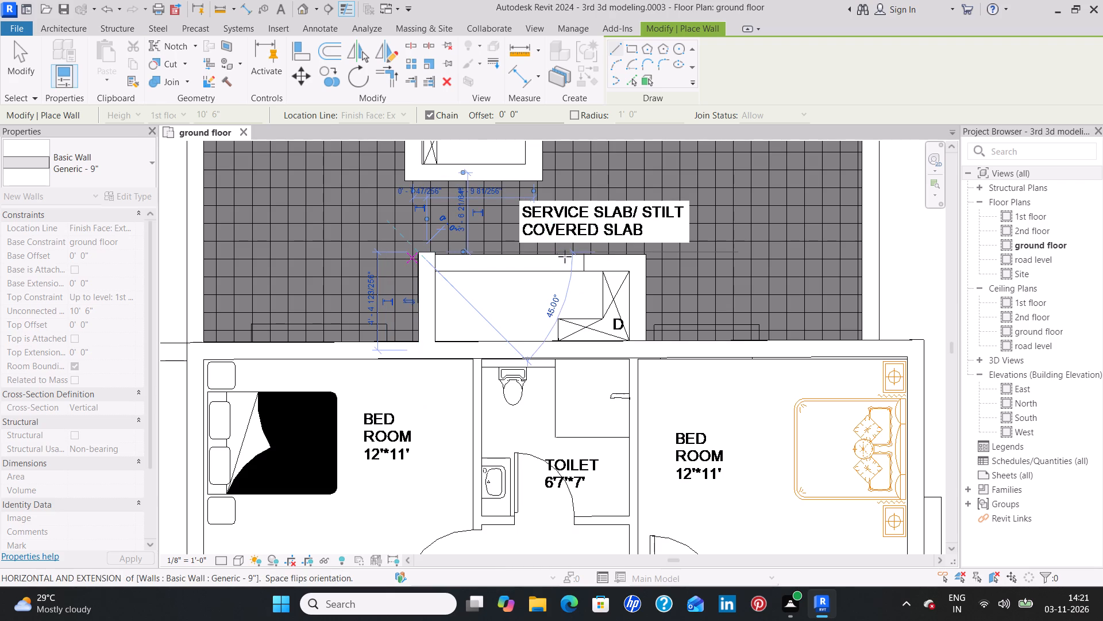
click(642, 258)
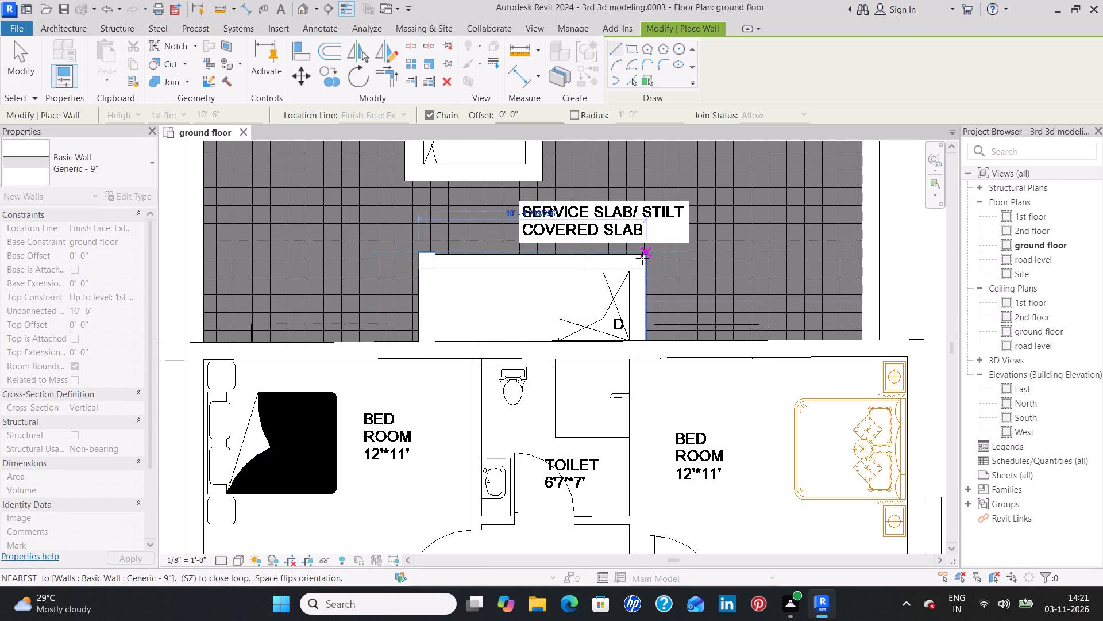
click(650, 343)
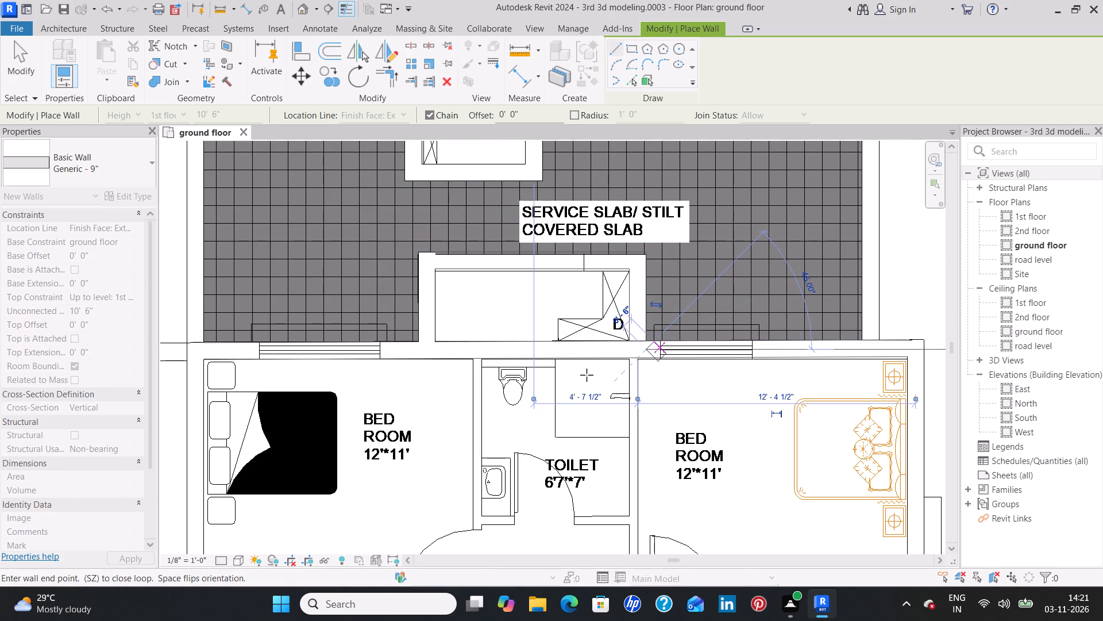
key(Escape)
Draw a Generic - 4.5" wall about 11' long between the wardrobe-side bedroom and the 6'7"*7' toilet, from the outer wall to the drawing room wall.
scroll(581, 370, down, 5)
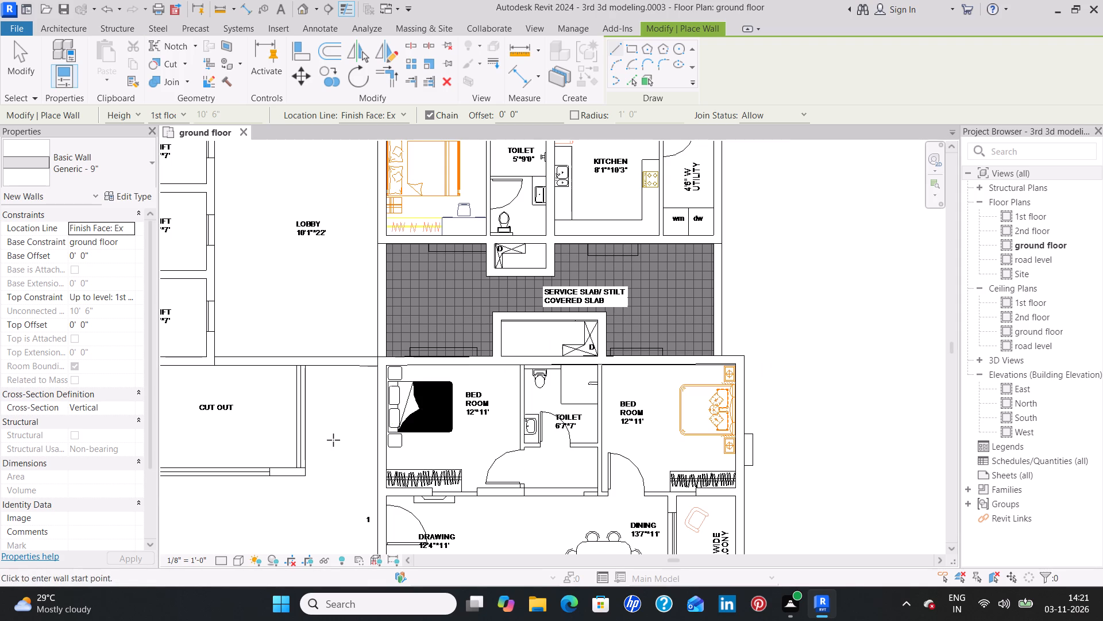
key(Escape)
middle_drag(468, 430, 467, 322)
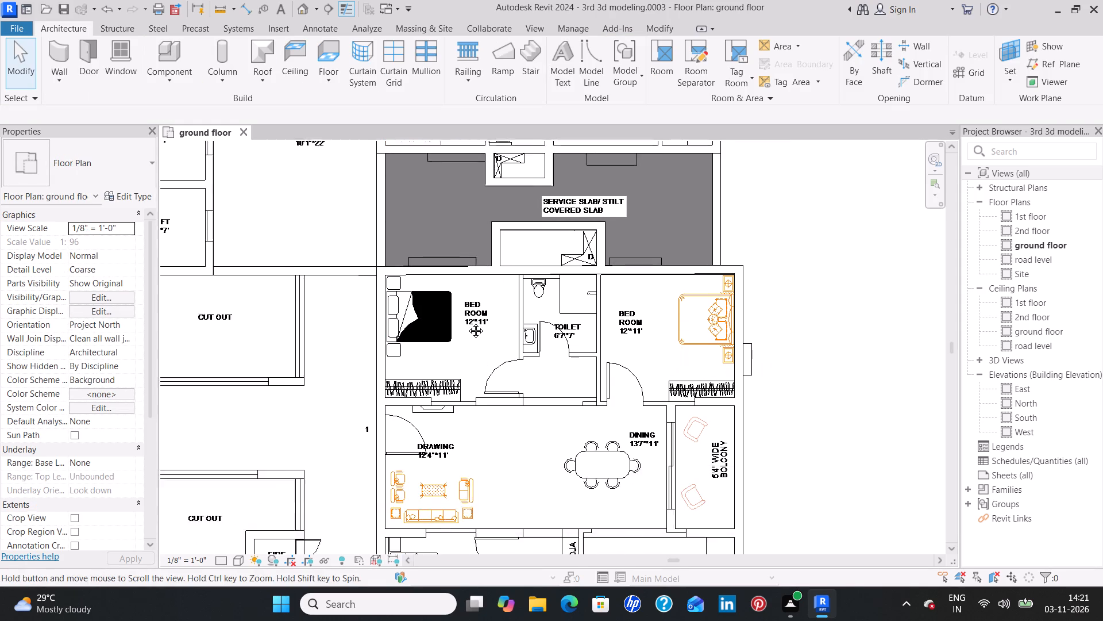
middle_drag(467, 322, 467, 305)
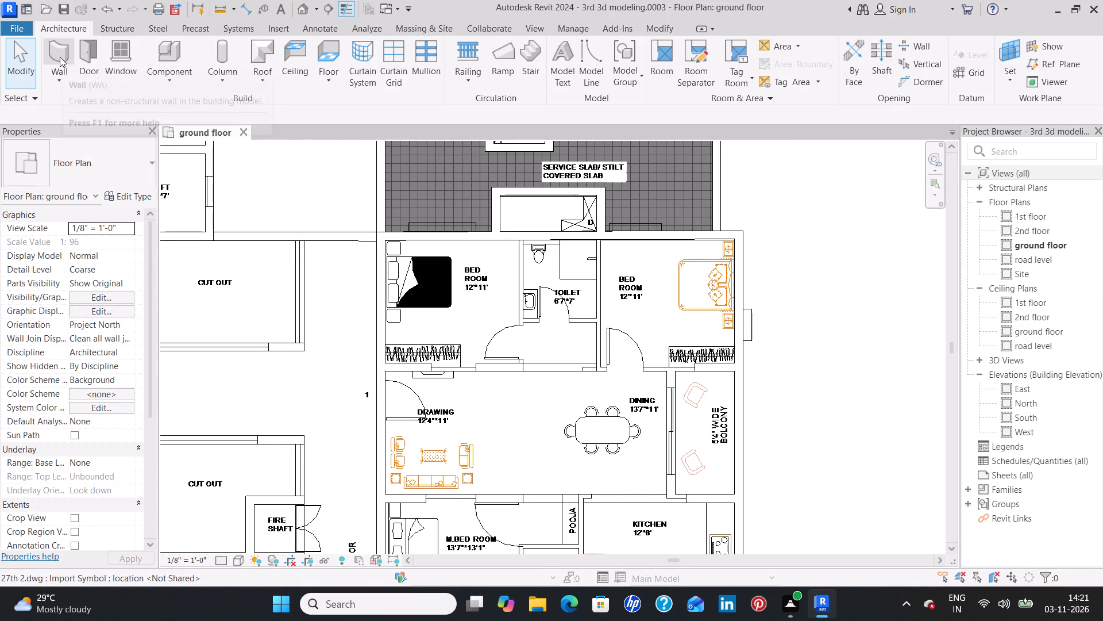
click(60, 57)
click(99, 161)
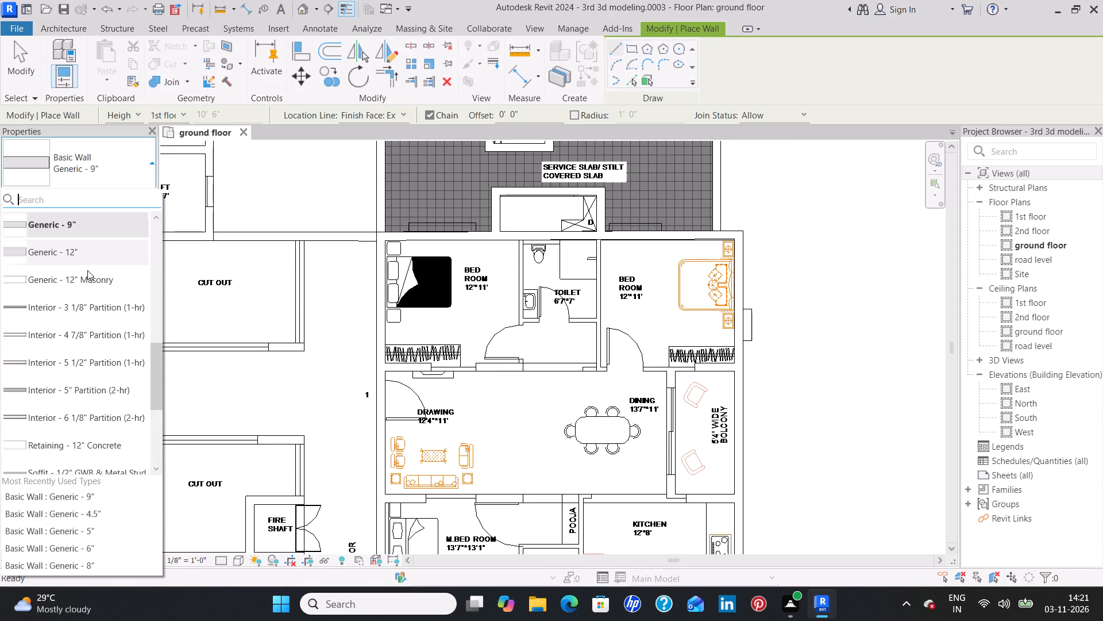
scroll(88, 285, up, 3)
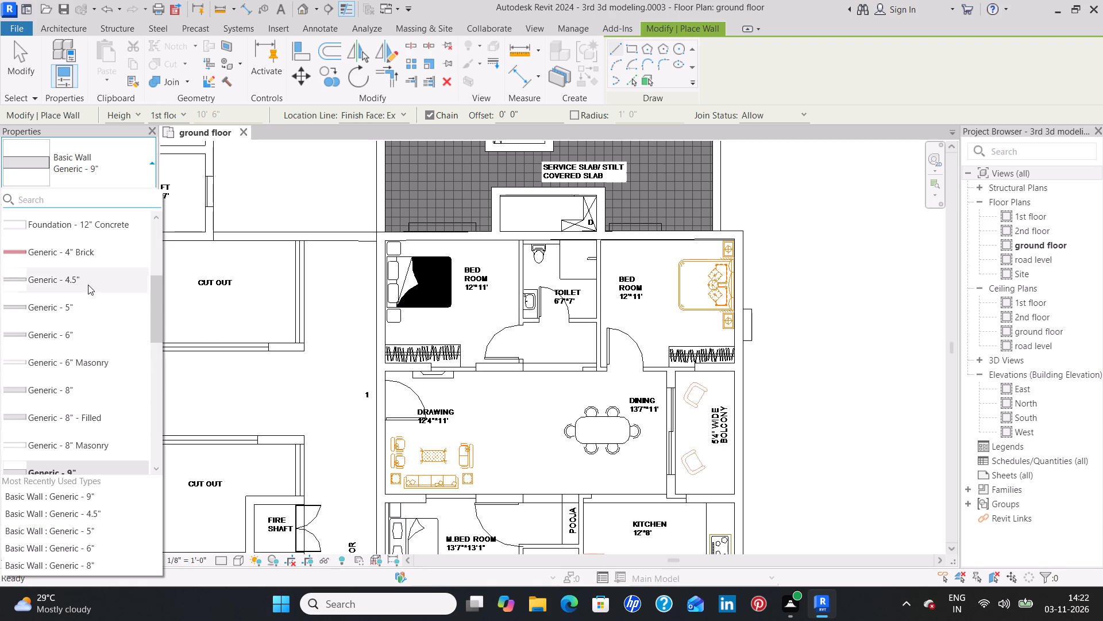
click(90, 282)
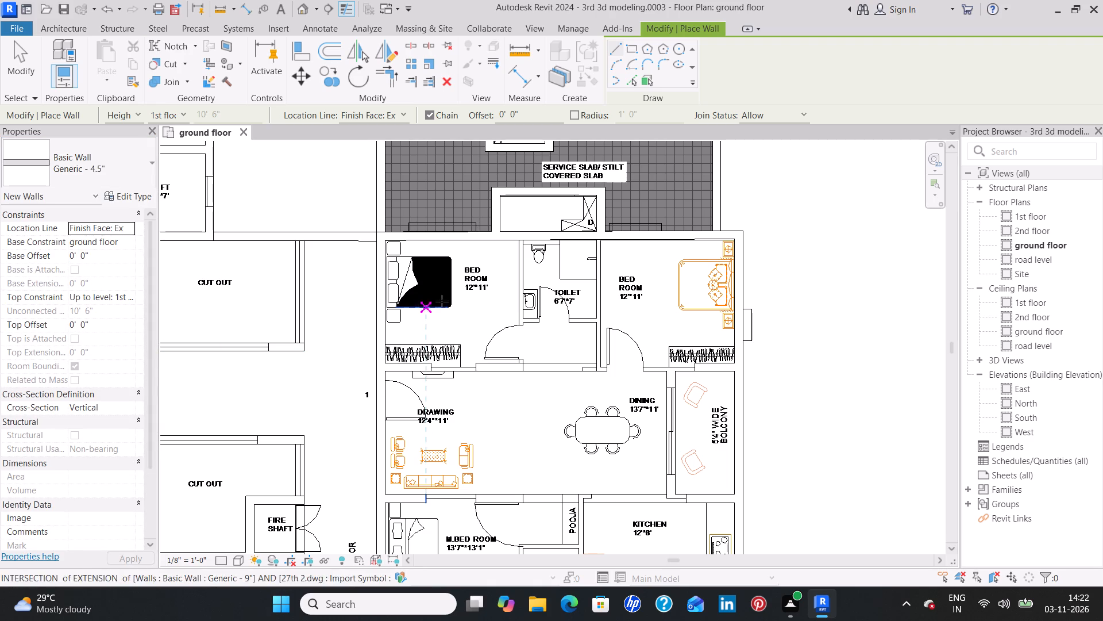
scroll(527, 239, up, 3)
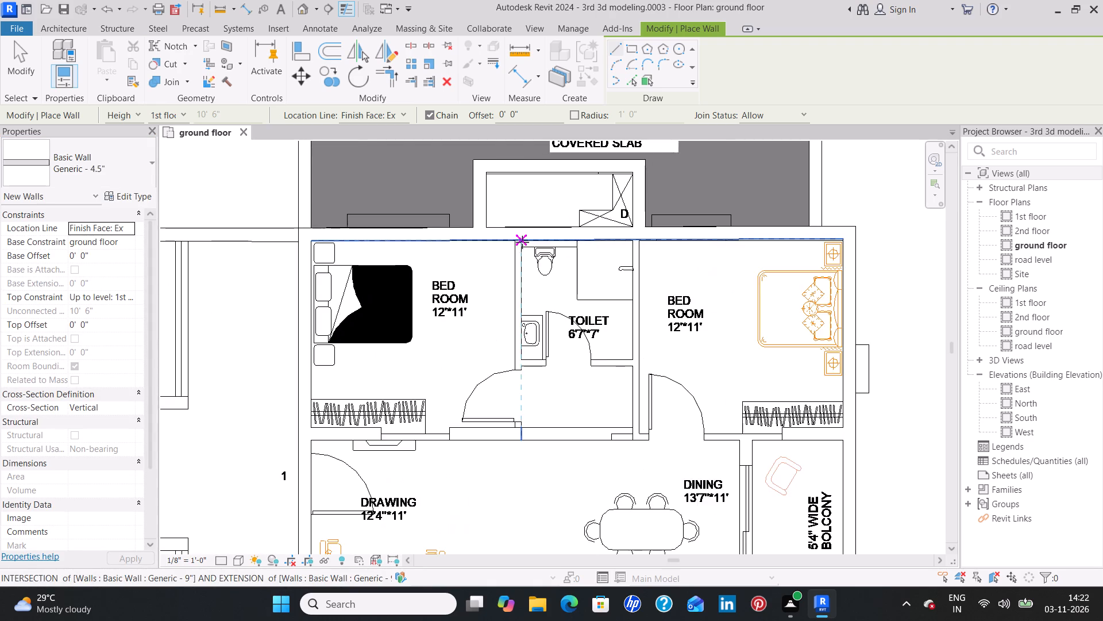
scroll(522, 243, up, 2)
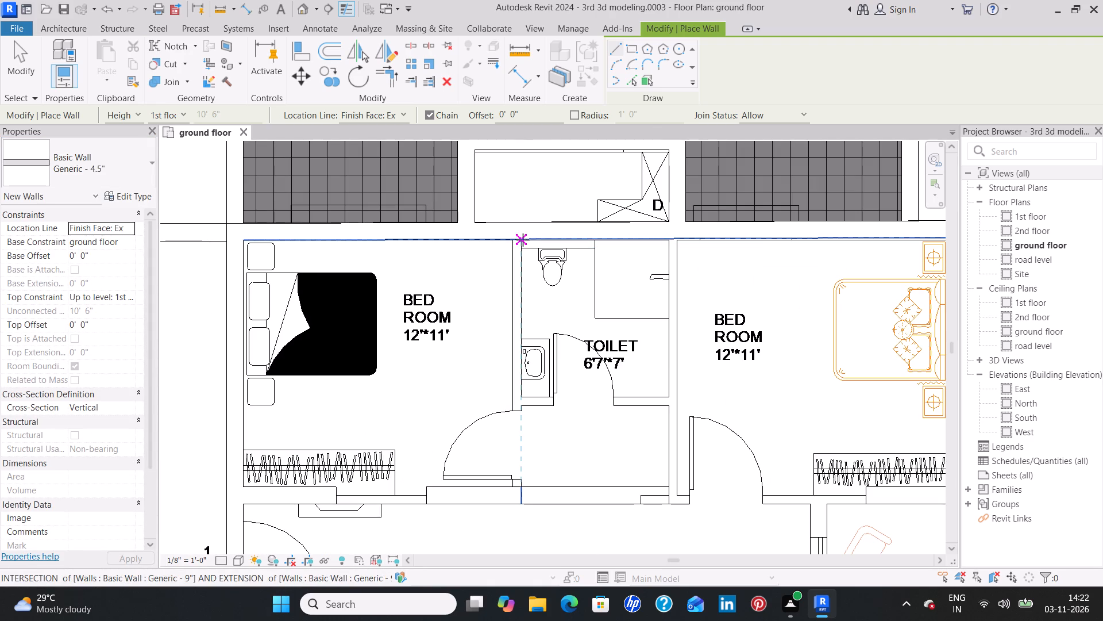
click(523, 240)
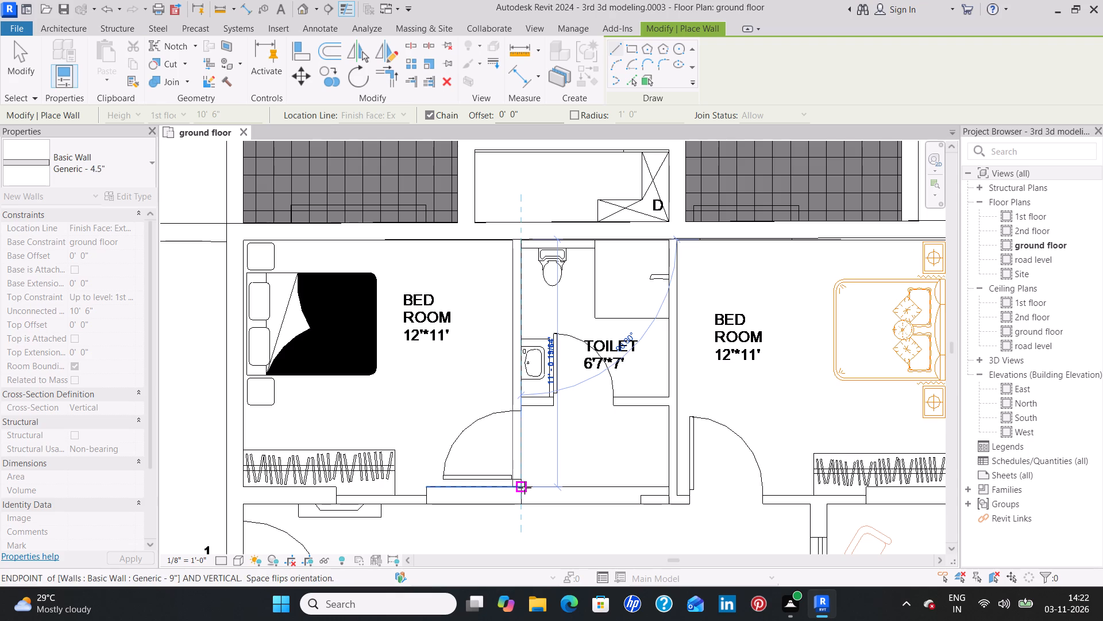
click(524, 488)
key(Escape)
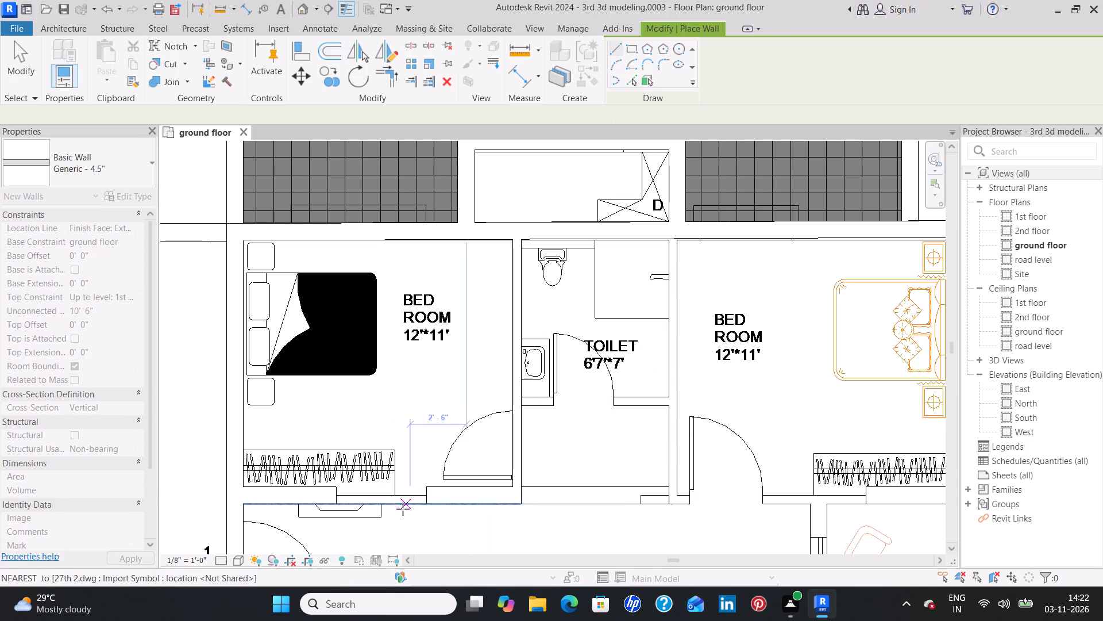
Draw a Generic - 4.5" wall about 4' long across the recess between the two 9" walls separating the bedroom and drawing room.
click(335, 495)
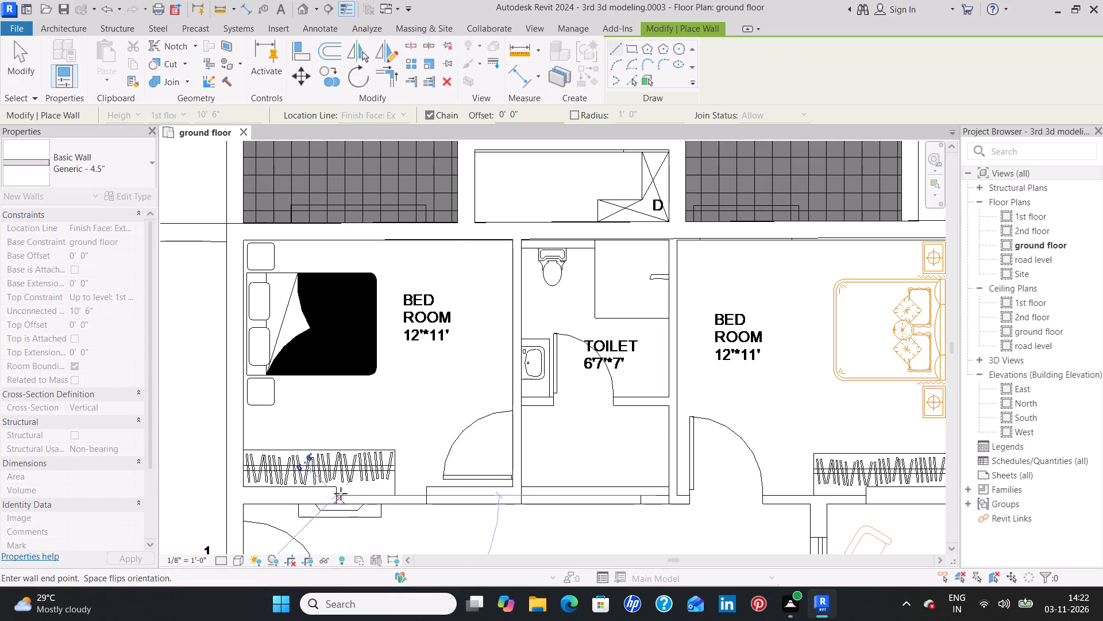
click(425, 493)
key(Escape)
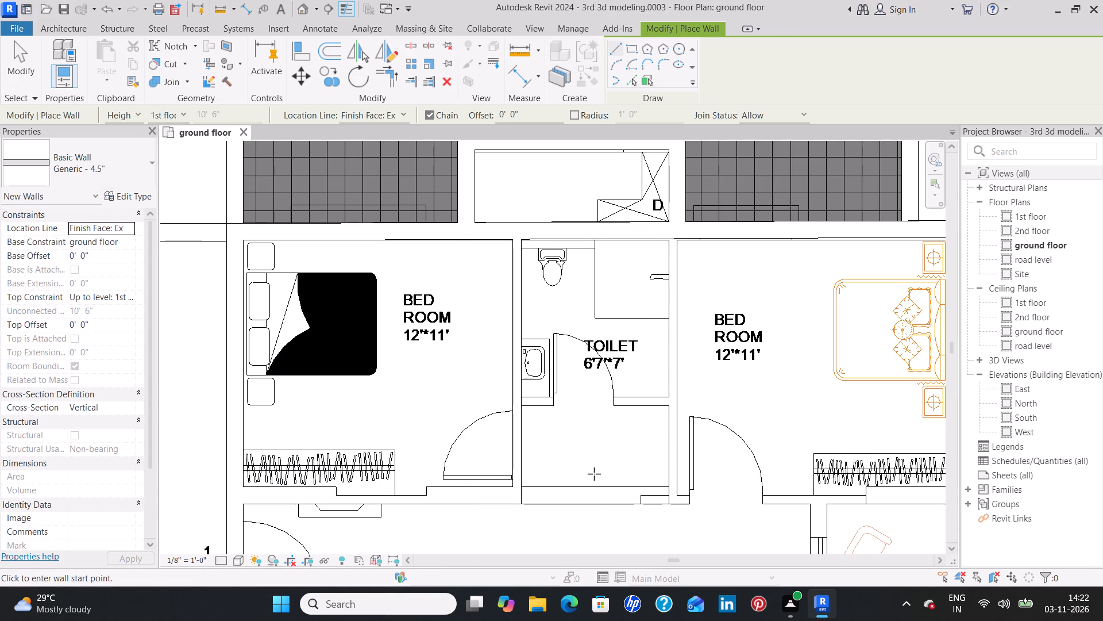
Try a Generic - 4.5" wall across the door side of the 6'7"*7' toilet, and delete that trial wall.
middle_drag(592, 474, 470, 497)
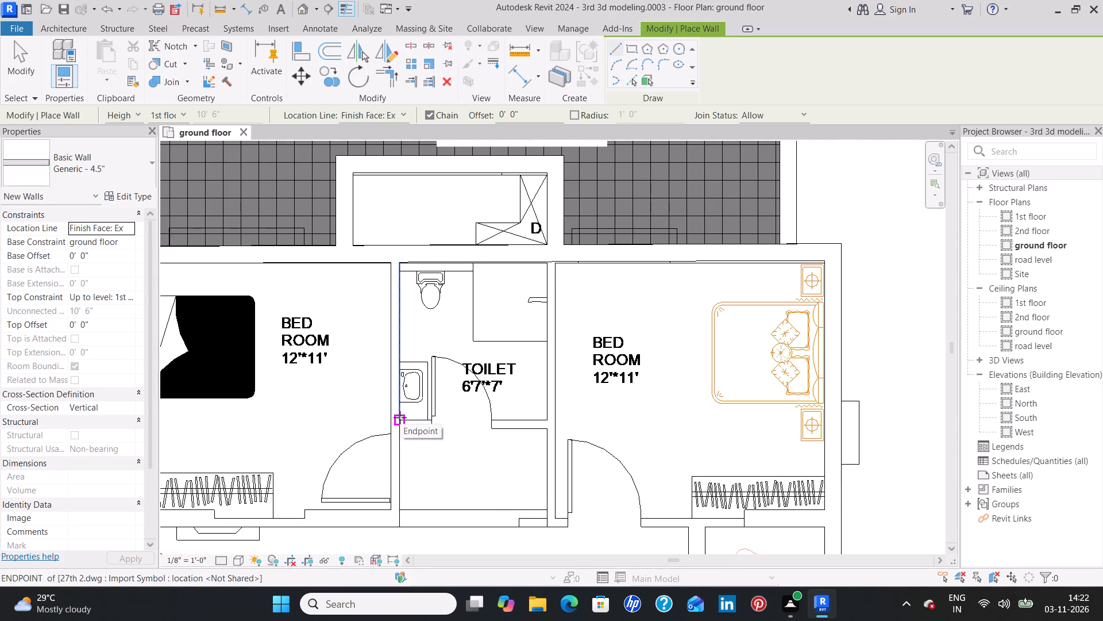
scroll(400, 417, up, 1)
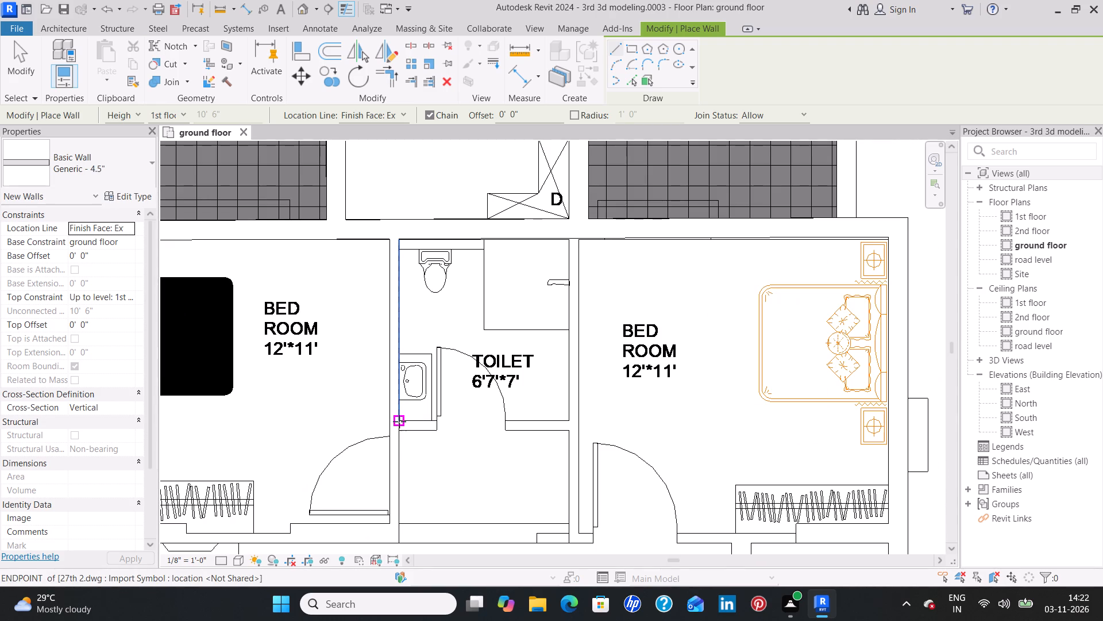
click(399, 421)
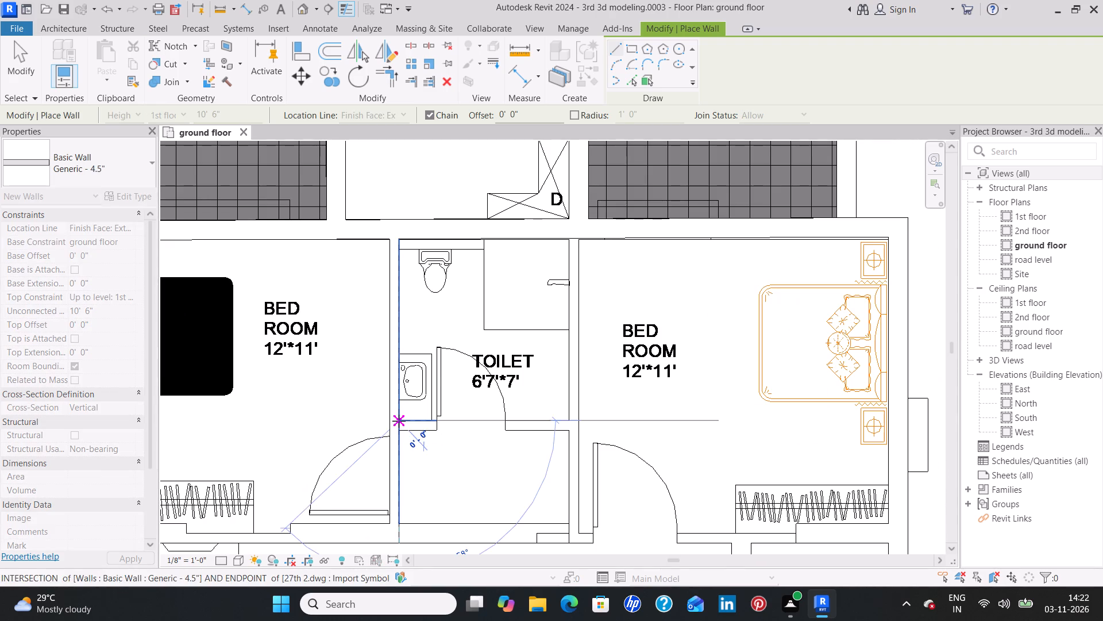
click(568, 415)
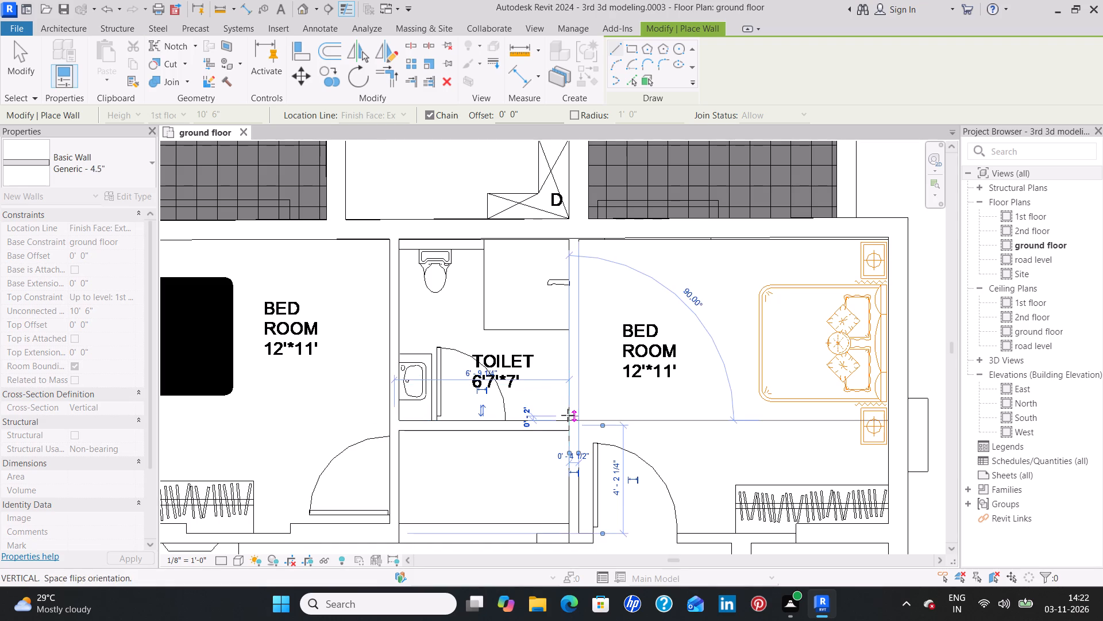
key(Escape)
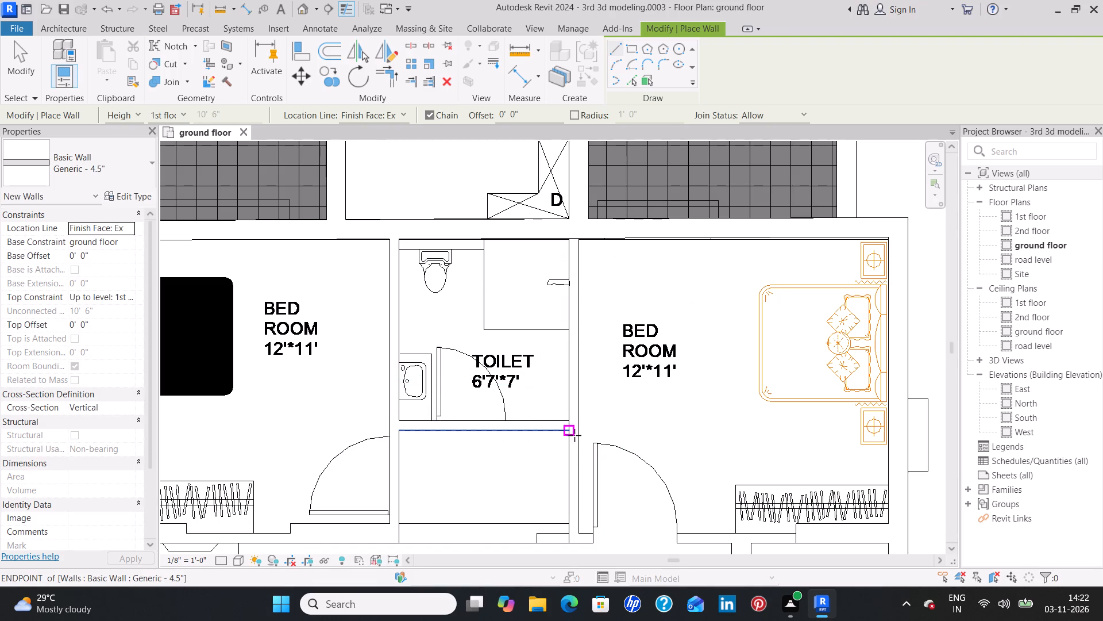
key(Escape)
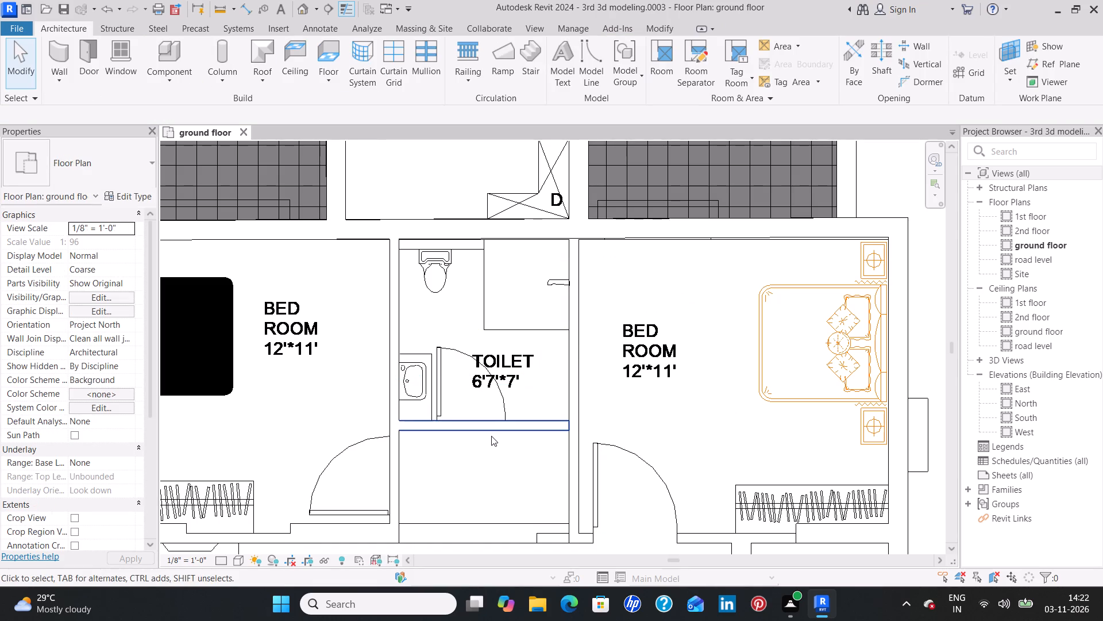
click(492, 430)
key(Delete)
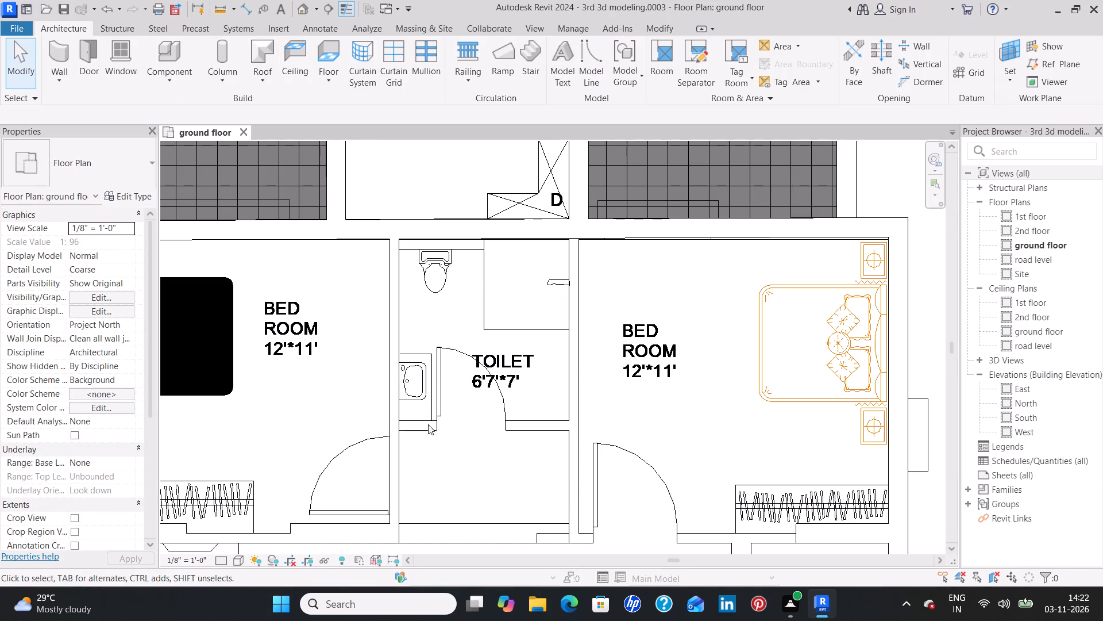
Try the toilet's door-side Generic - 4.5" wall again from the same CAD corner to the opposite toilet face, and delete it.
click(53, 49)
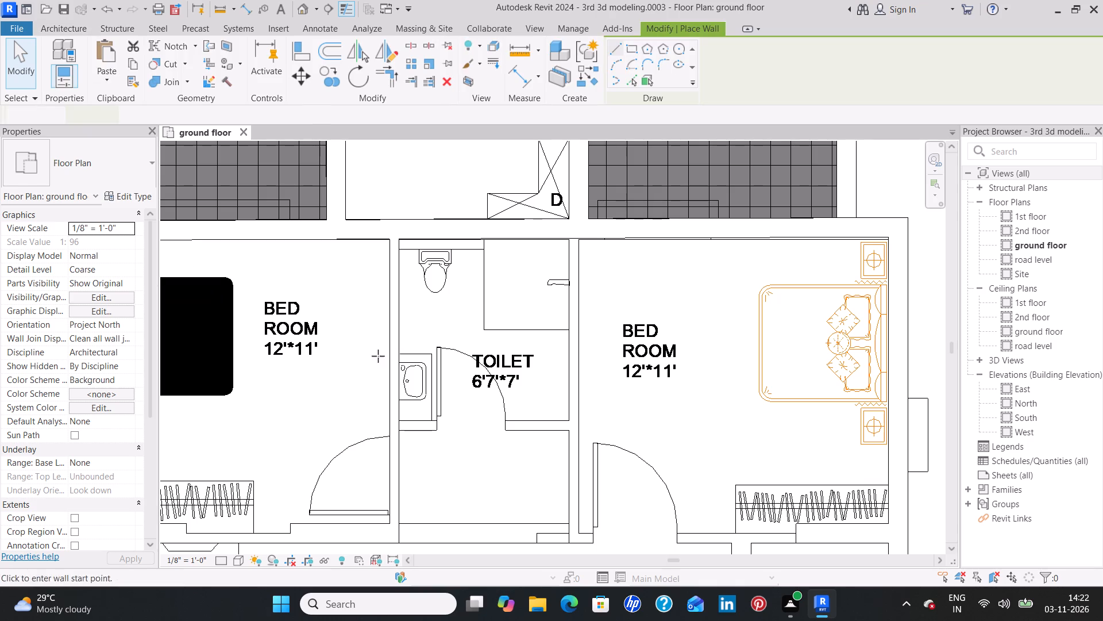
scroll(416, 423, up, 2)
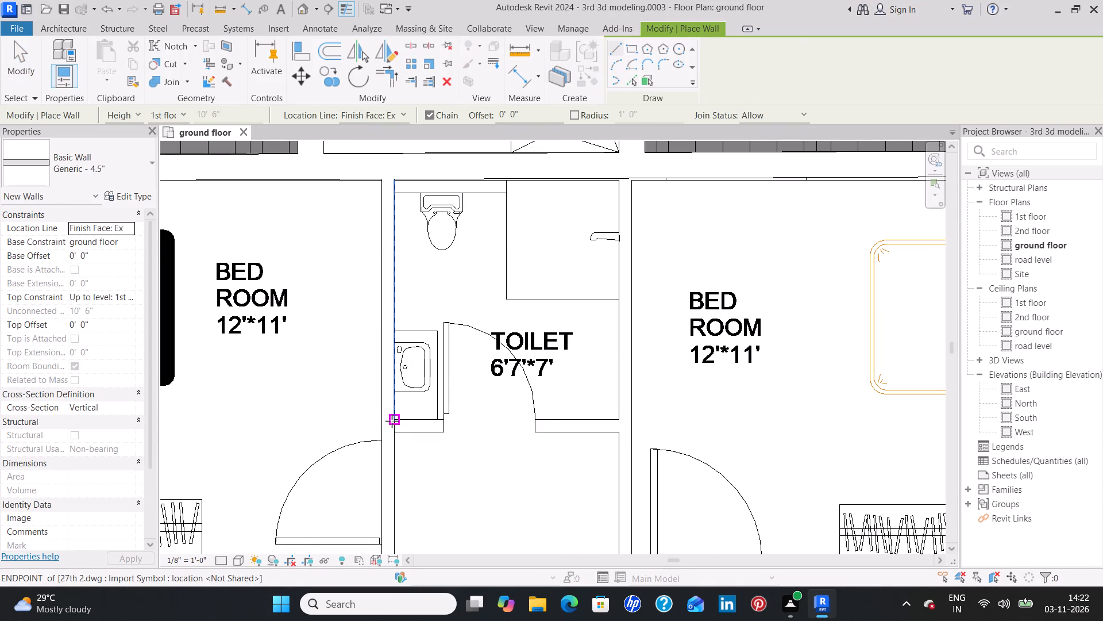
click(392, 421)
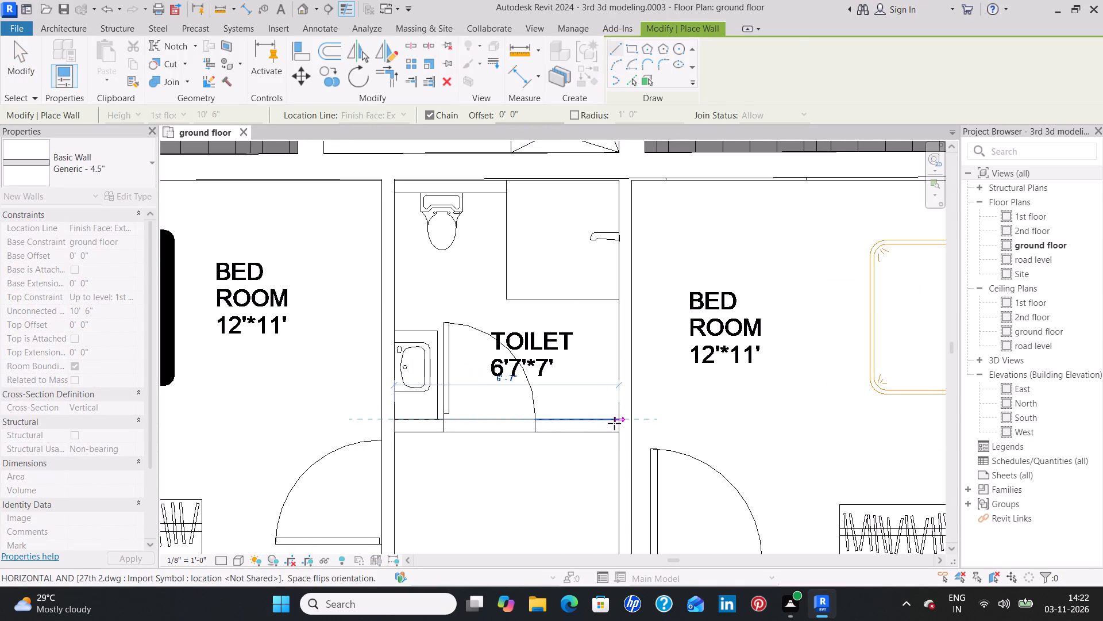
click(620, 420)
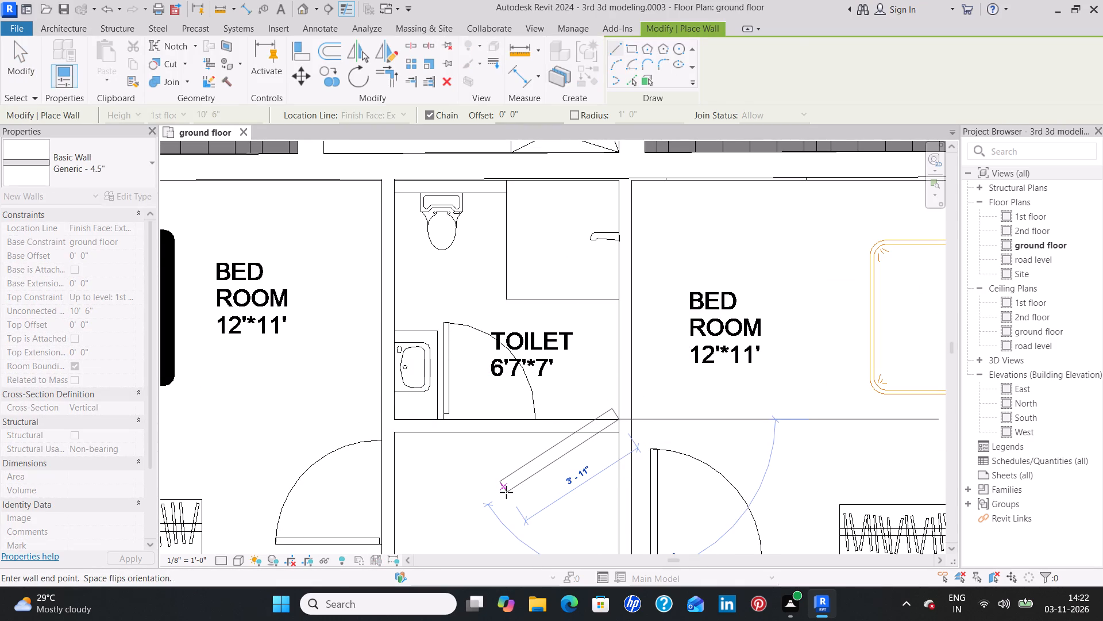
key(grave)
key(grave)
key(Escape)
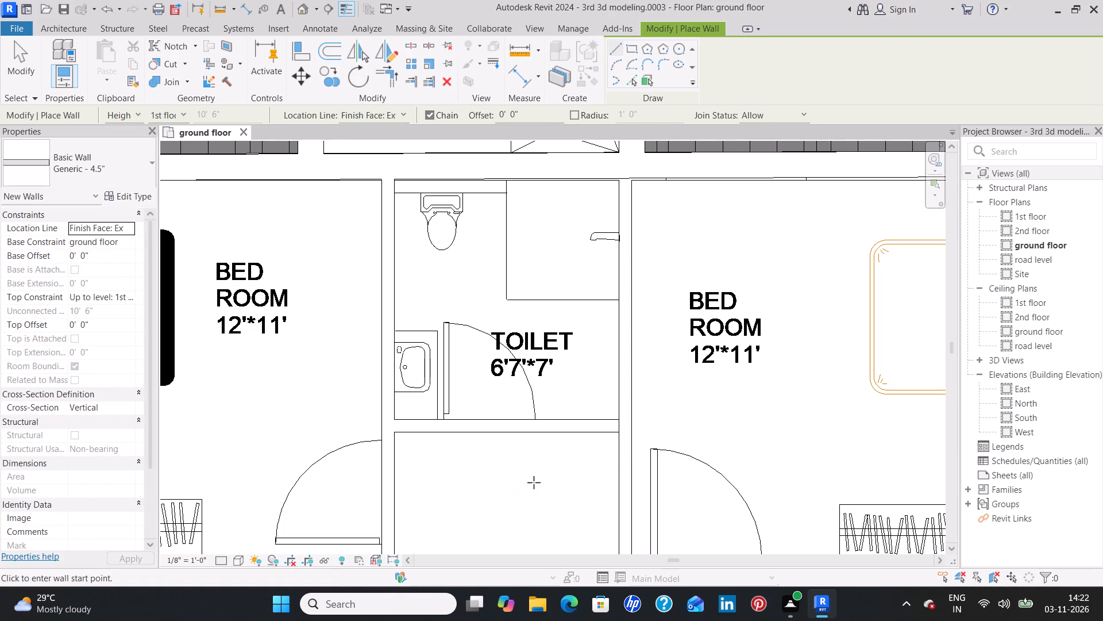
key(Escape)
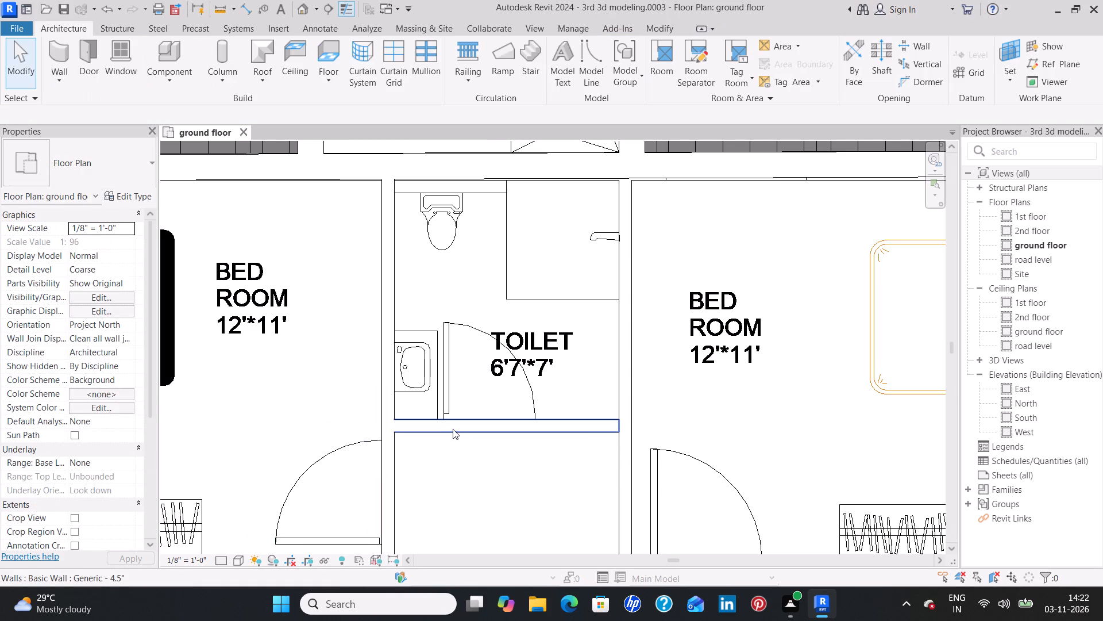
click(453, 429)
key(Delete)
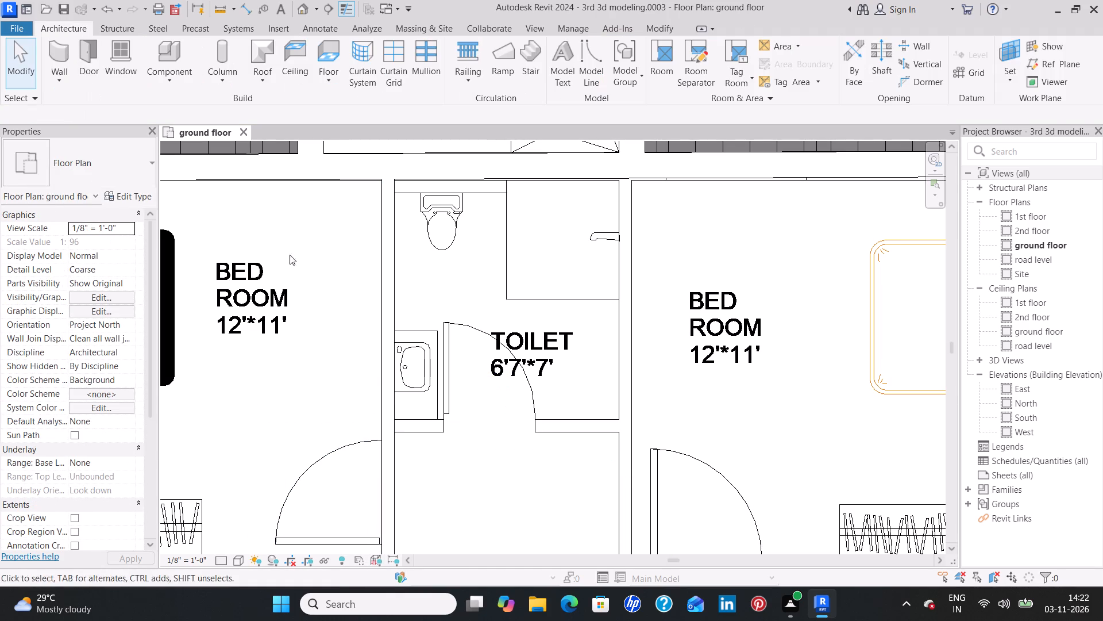
Draw a Generic - 4.5" wall along the door side of the 6'7"*7' toilet, spanning between its two side walls.
click(62, 49)
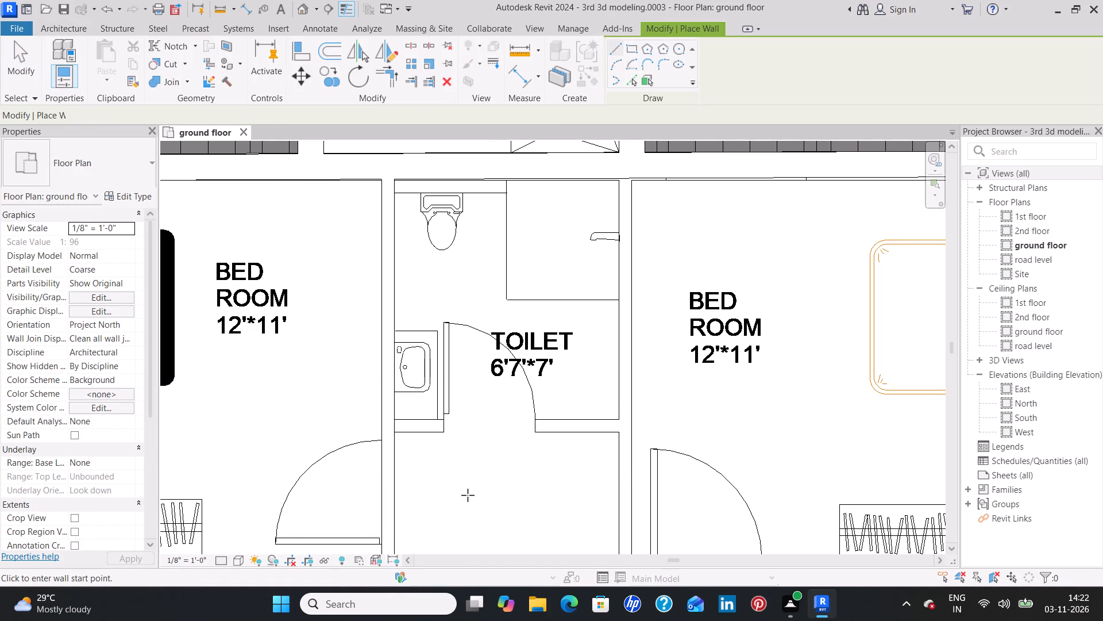
click(394, 418)
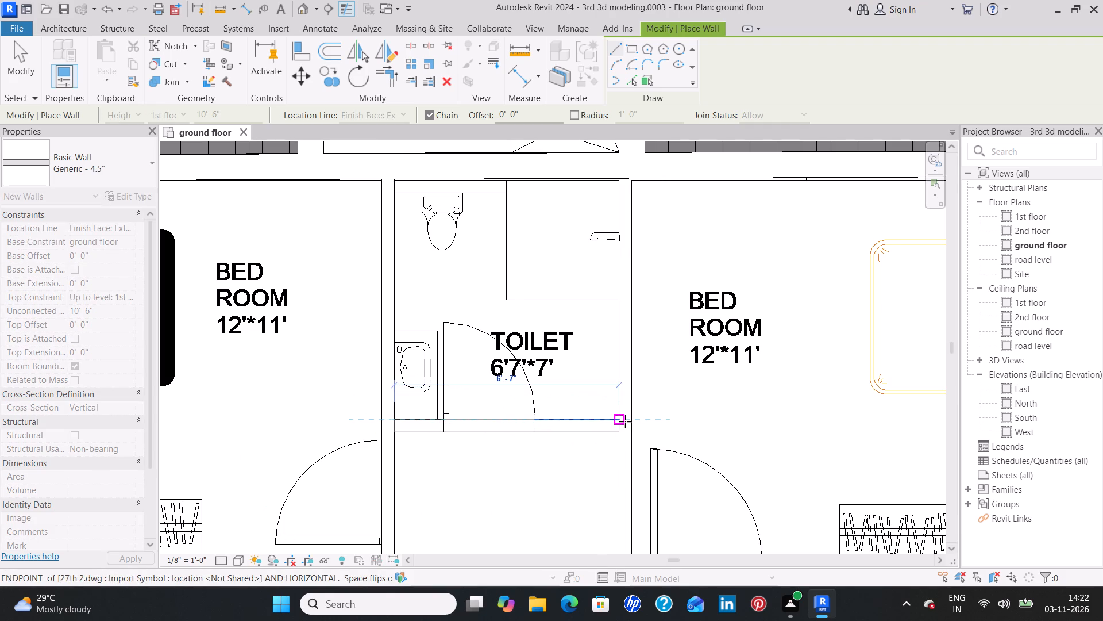
click(625, 421)
key(Escape)
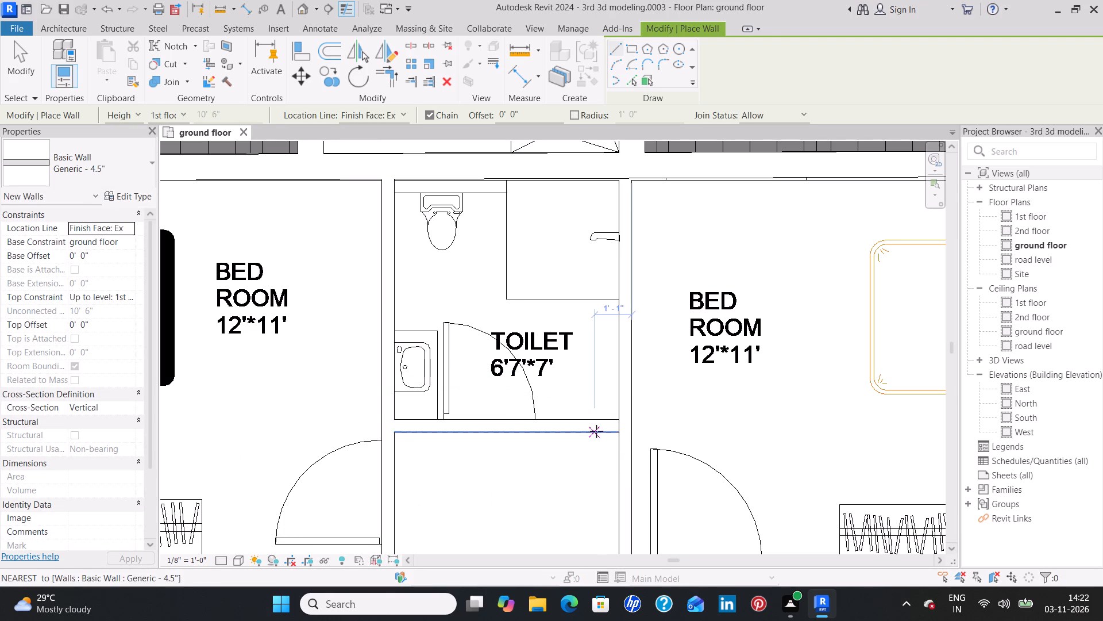
Draw a Generic - 4.5" wall between the 6'7"*7' toilet and the balcony-side bedroom, from the outer wall to the dining-side wall line.
click(635, 183)
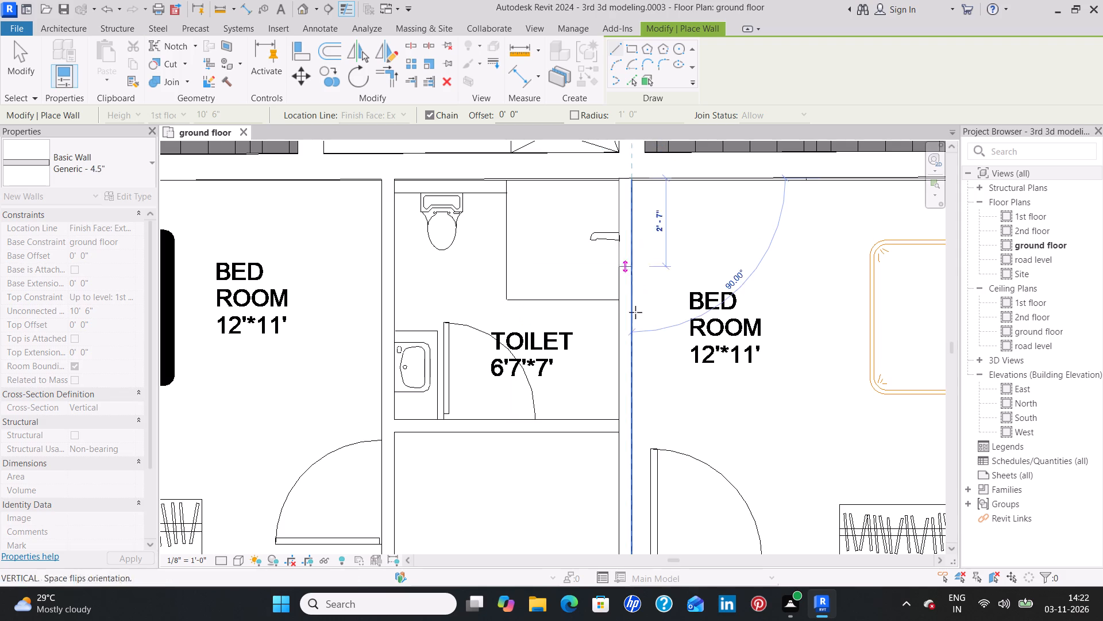
middle_drag(634, 497, 617, 289)
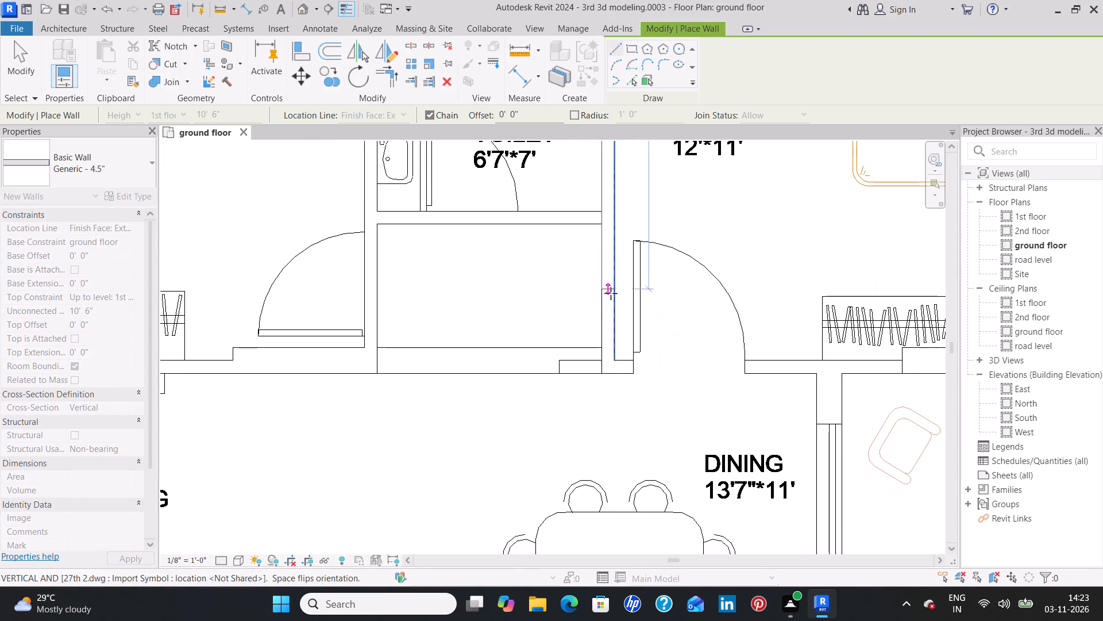
click(618, 359)
key(Escape)
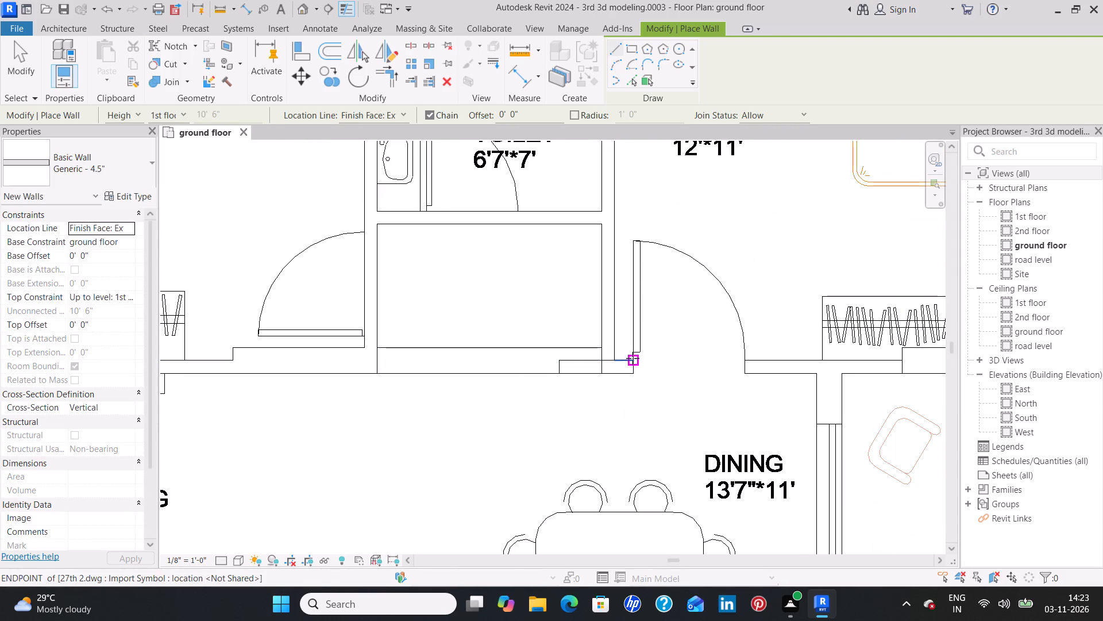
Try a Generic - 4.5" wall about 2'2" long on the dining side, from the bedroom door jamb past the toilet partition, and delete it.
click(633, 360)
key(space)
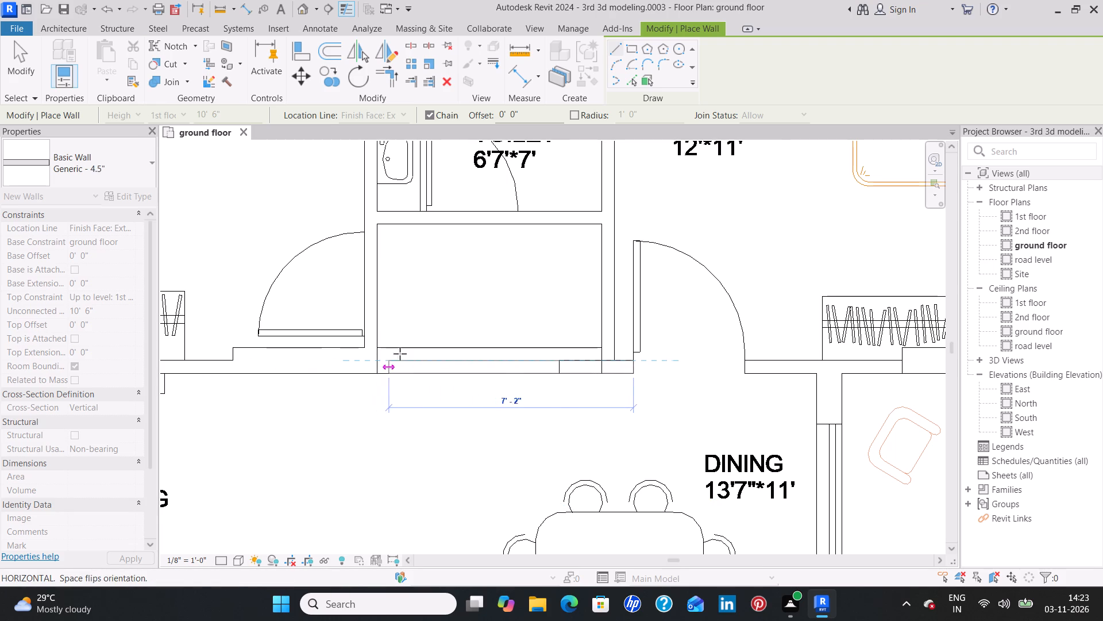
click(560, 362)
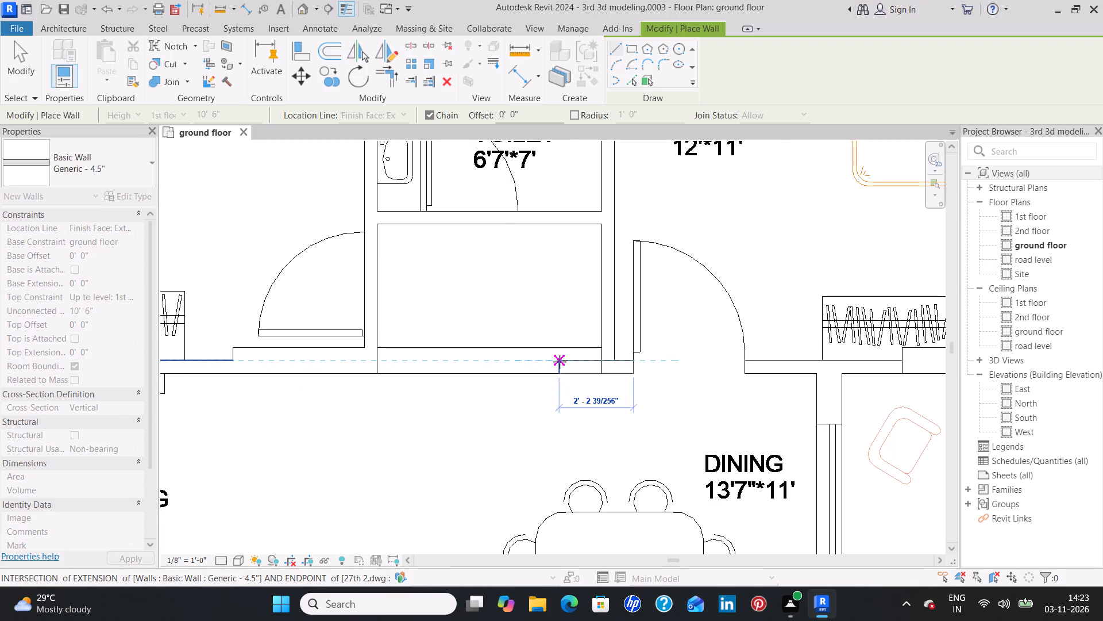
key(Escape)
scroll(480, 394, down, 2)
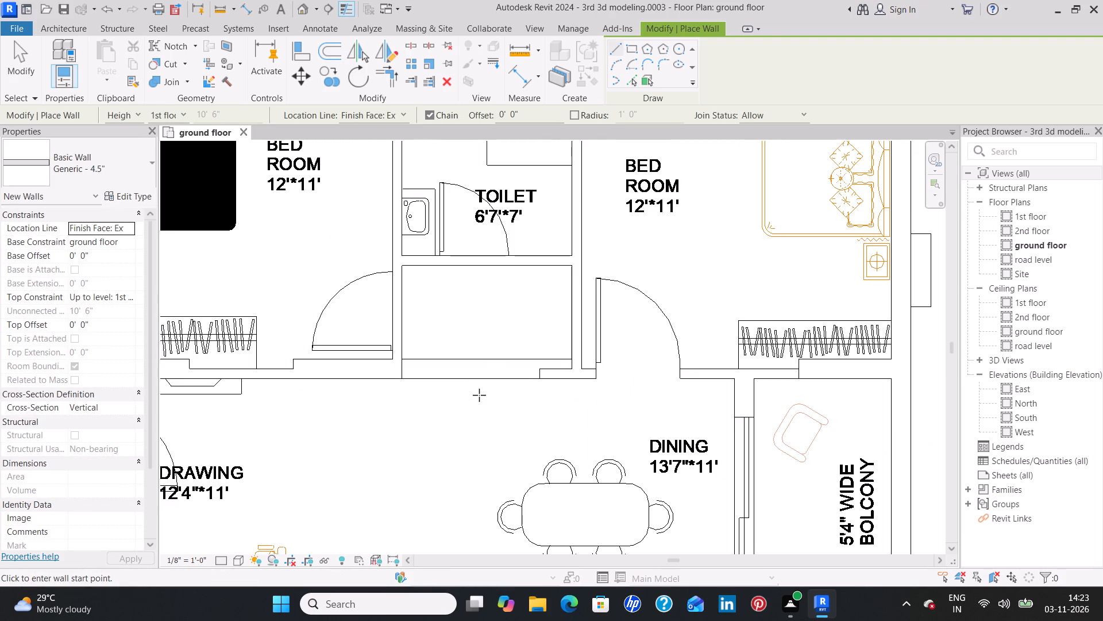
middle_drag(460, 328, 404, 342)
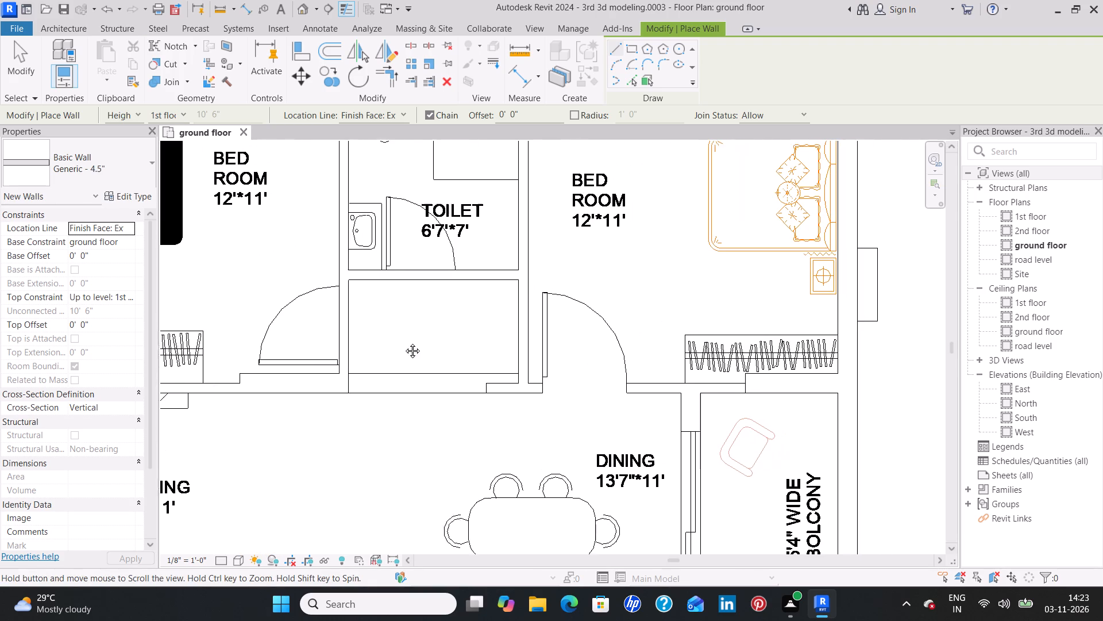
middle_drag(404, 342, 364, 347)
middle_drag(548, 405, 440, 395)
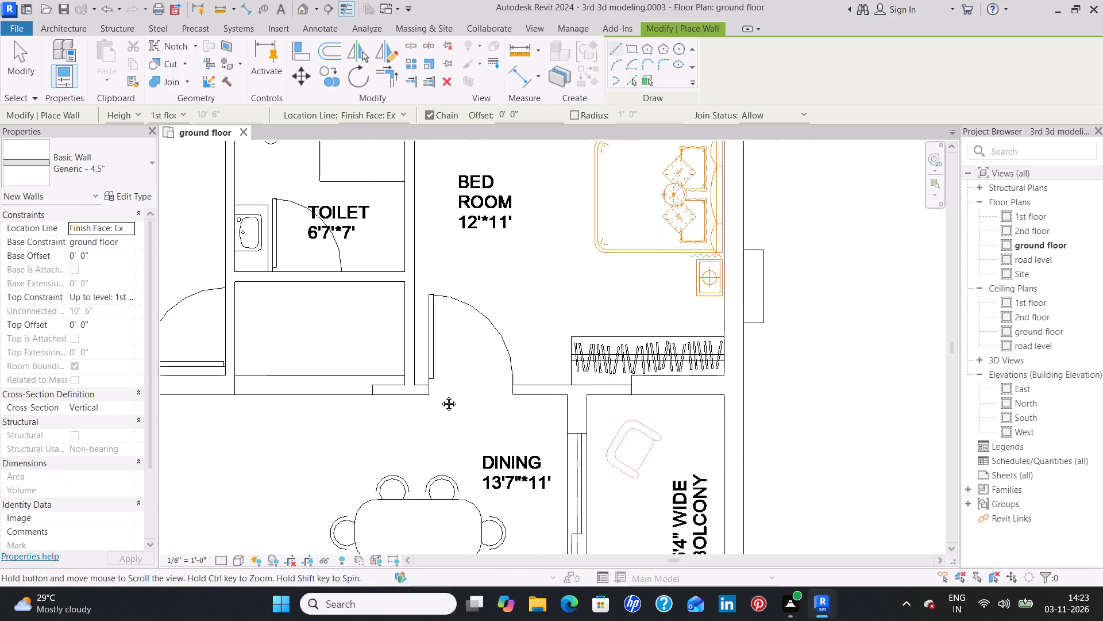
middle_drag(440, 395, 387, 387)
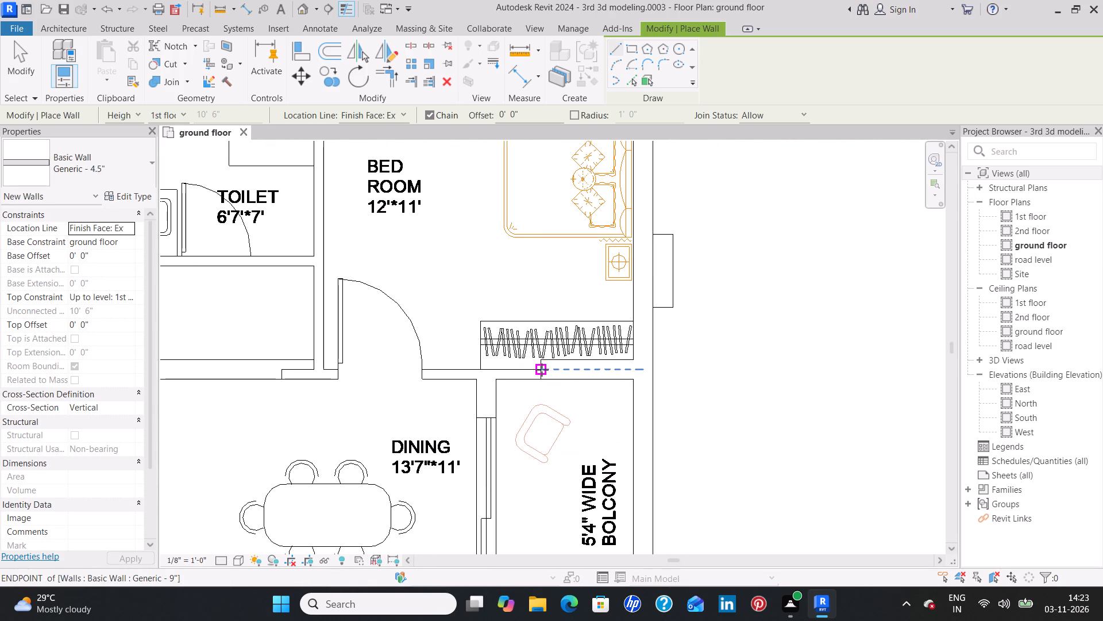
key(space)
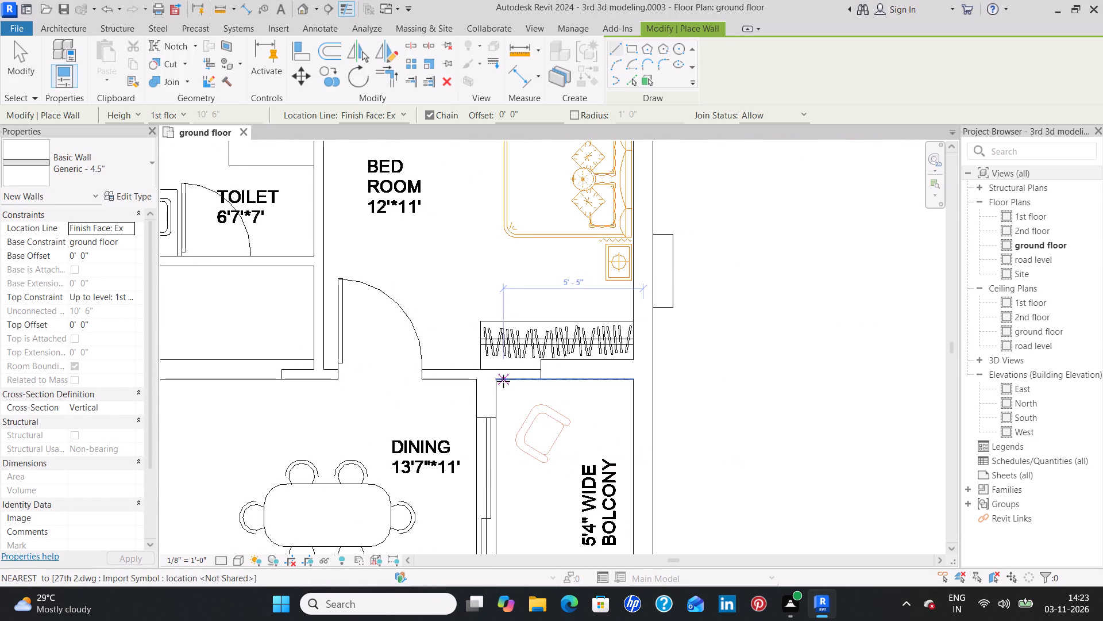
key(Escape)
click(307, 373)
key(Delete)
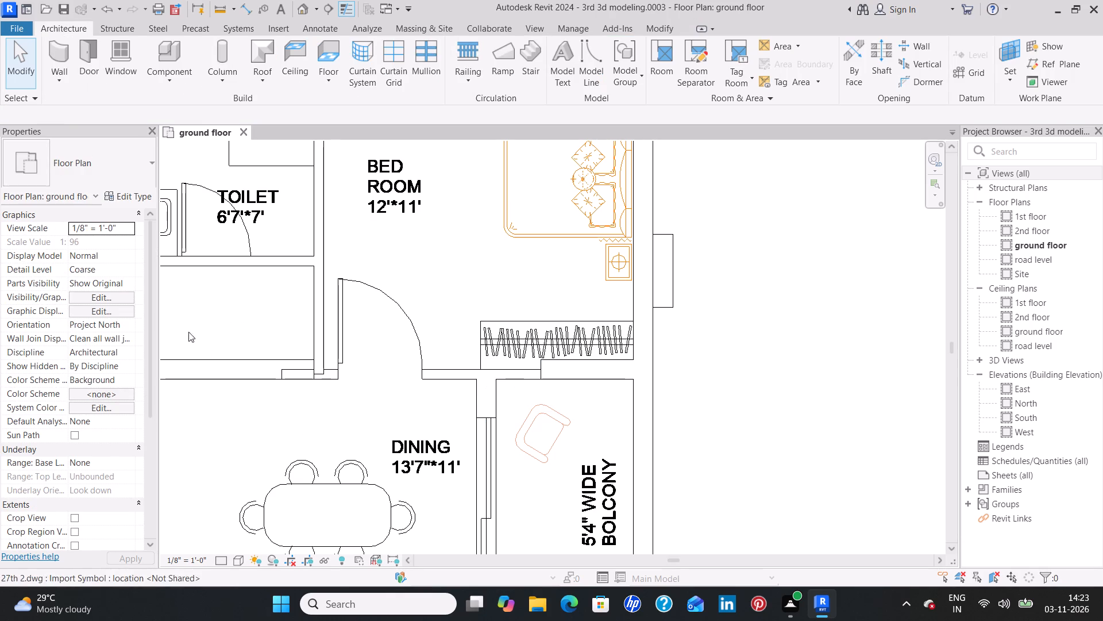
Draw a Generic - 4.5" wall about 10' long between bedroom and dining, from the 9" wall's end across the door opening past the toilet partition.
click(59, 48)
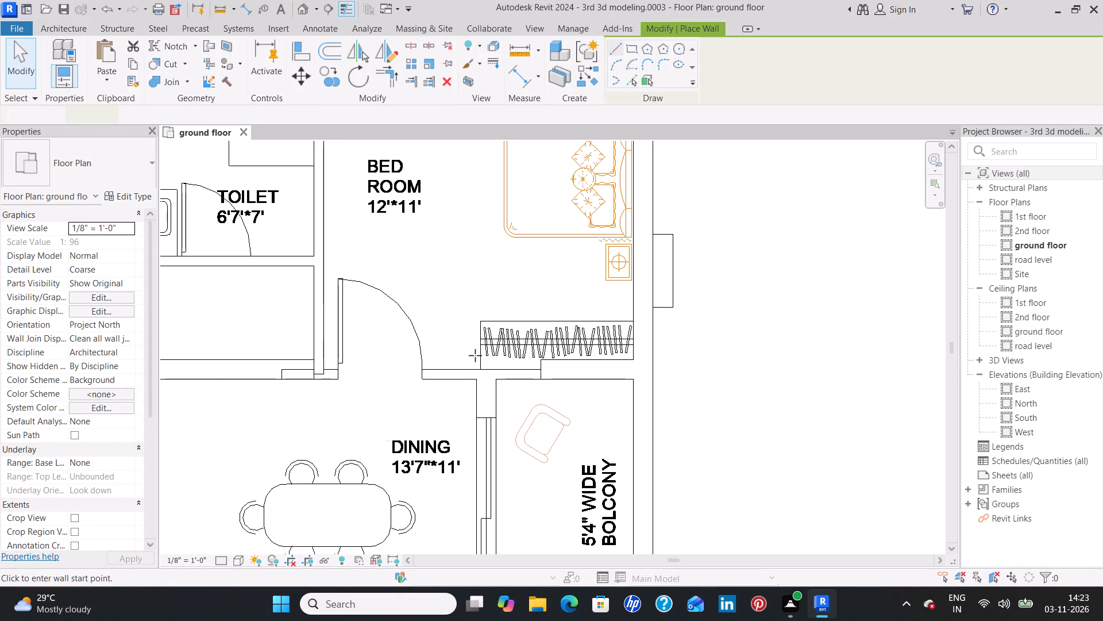
click(541, 369)
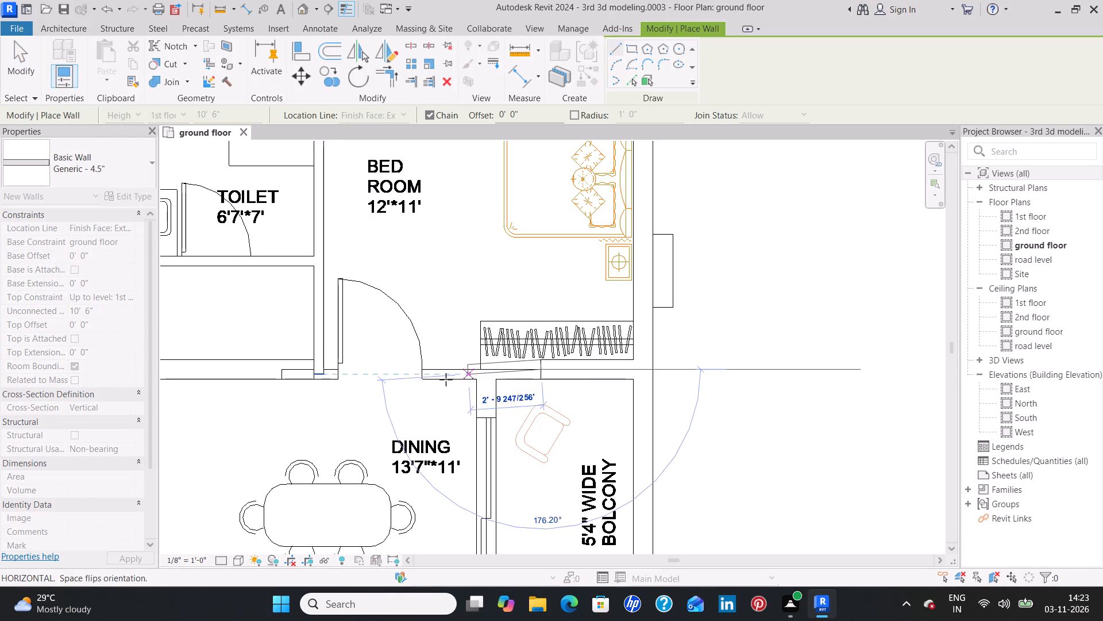
key(space)
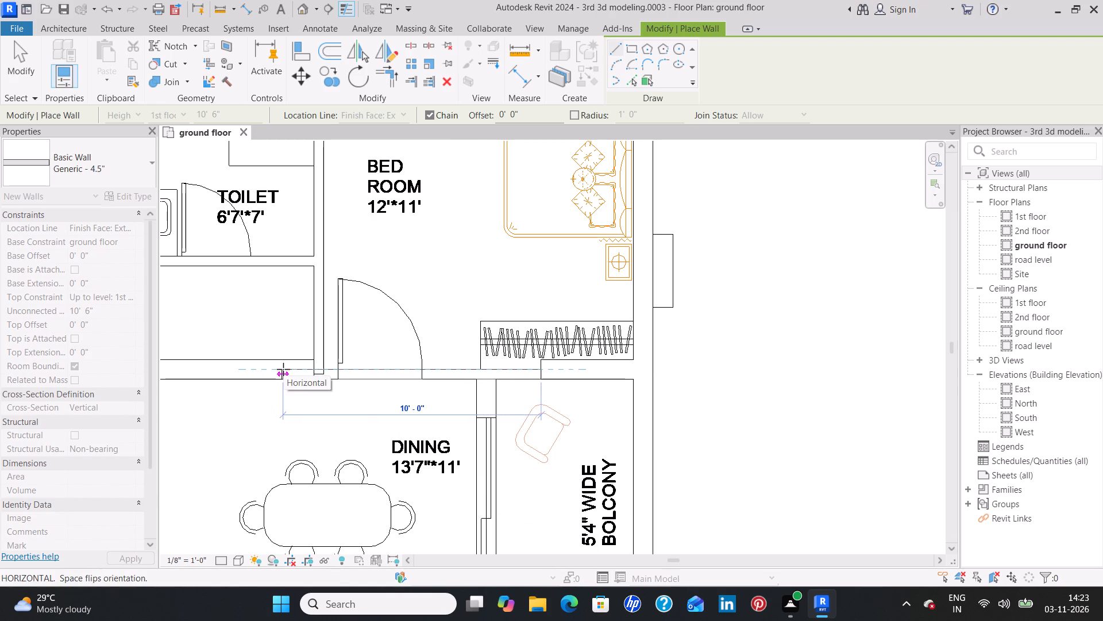
click(281, 369)
key(Escape)
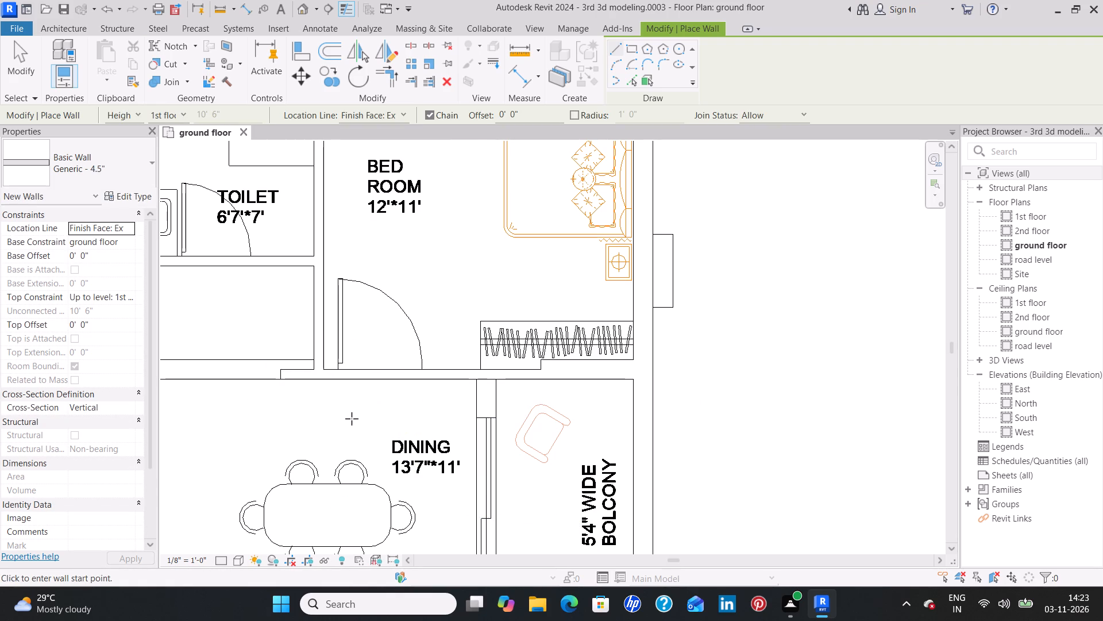
Draw a Generic - 4.5" wall about 9'7" long between dining and kitchen, from the balcony-side 9" wall's end to the pooja corner.
scroll(395, 422, down, 2)
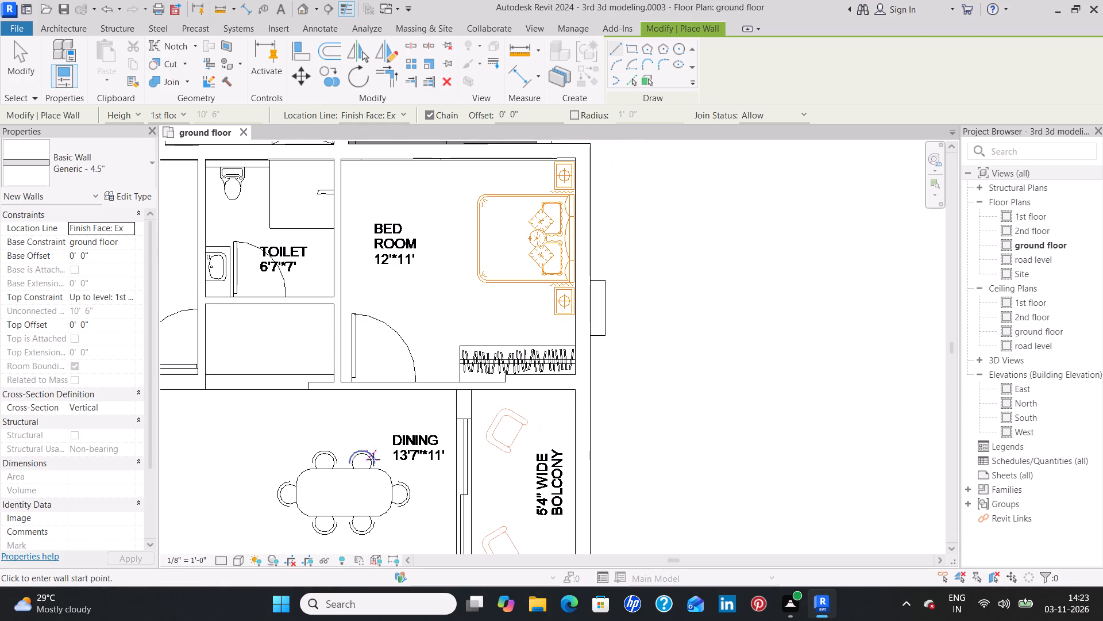
middle_drag(363, 476, 394, 278)
middle_drag(497, 432, 495, 384)
scroll(521, 358, up, 1)
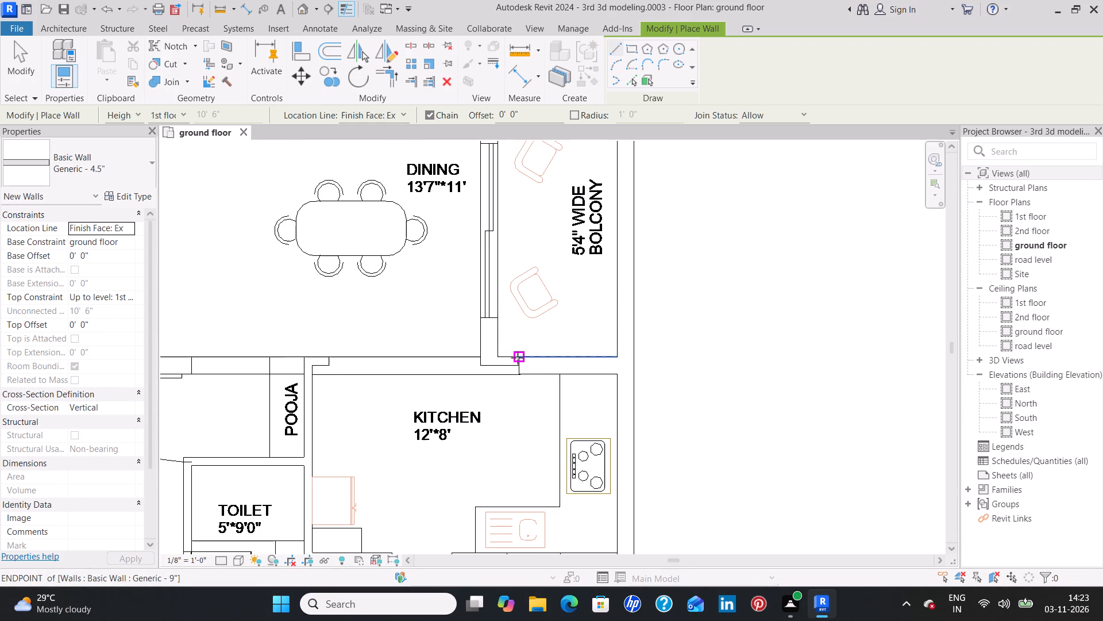
click(520, 356)
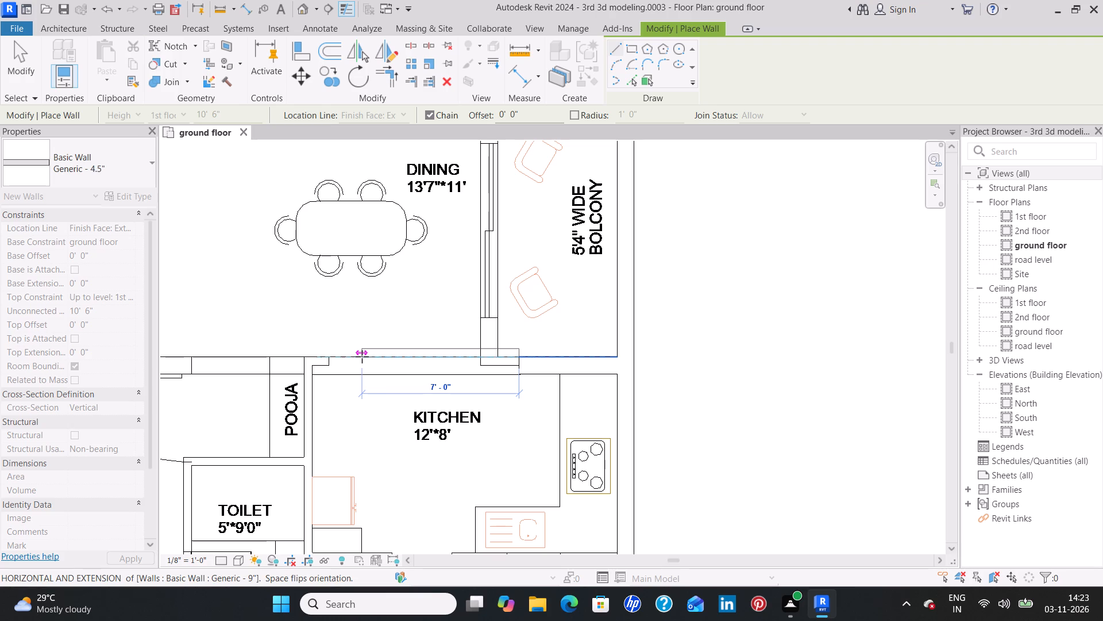
key(space)
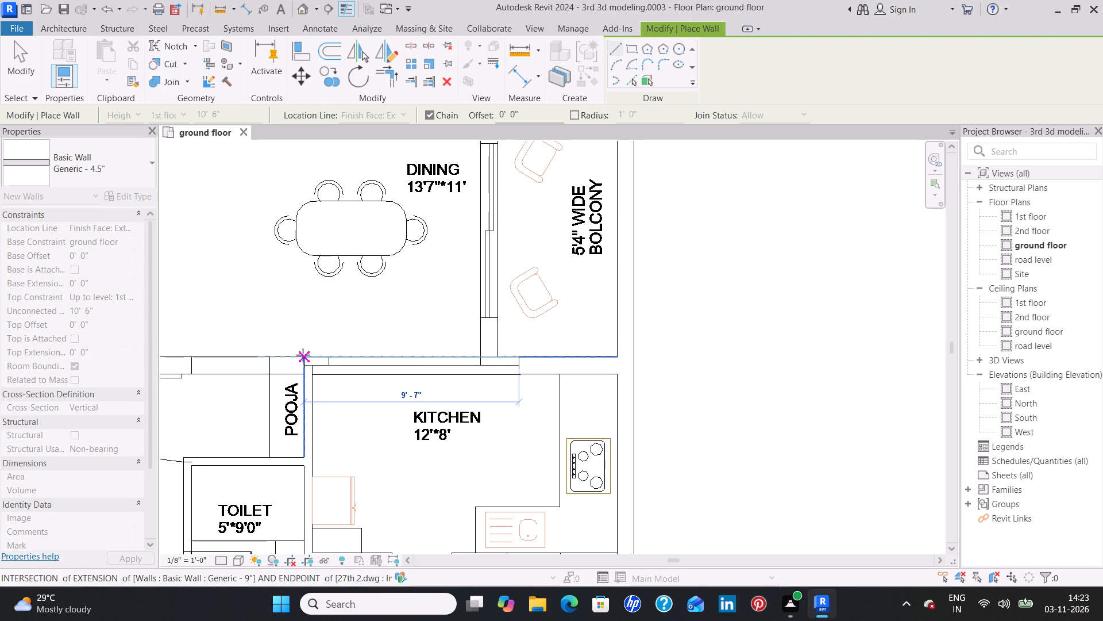
click(303, 355)
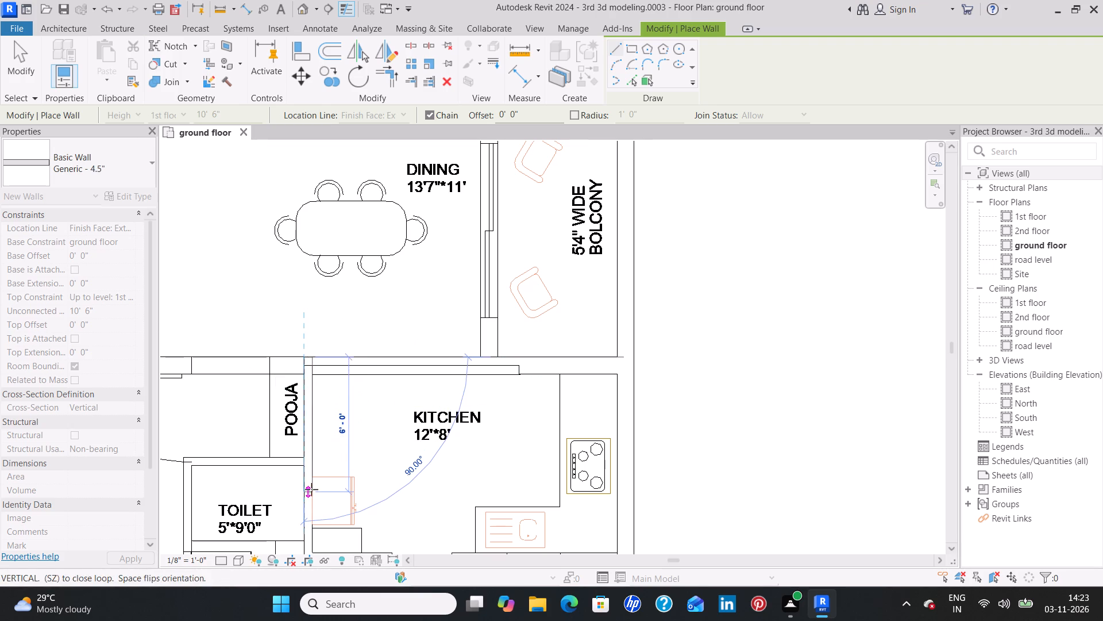
Continue the 4.5" wall about 9'1" along the kitchen's pooja and toilet side, and on between kitchen and utility to the outer wall.
middle_drag(313, 489, 324, 312)
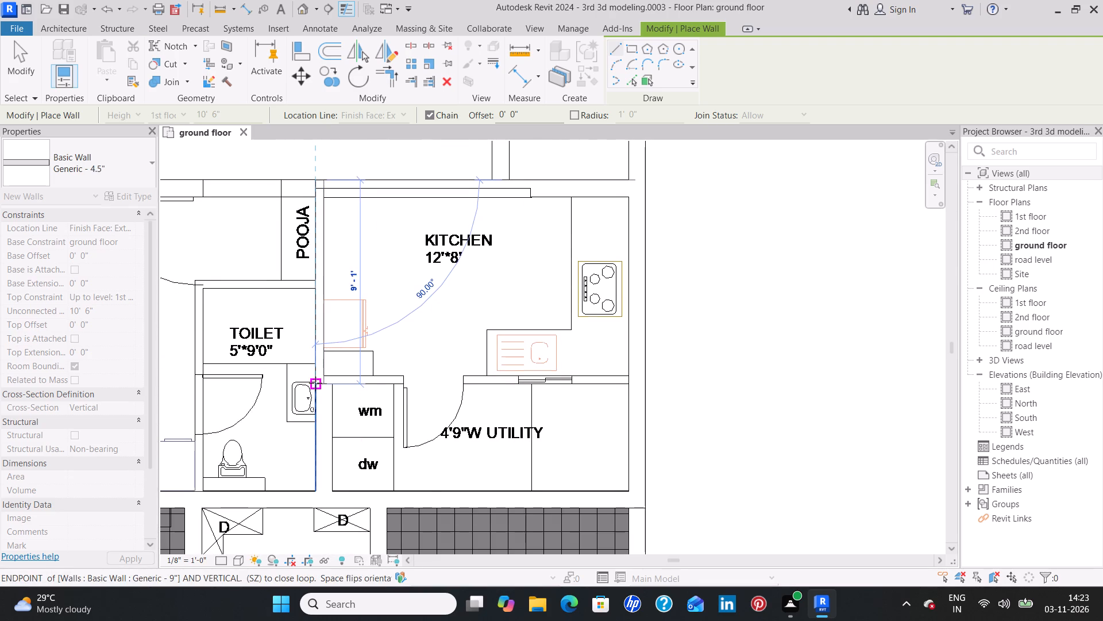
click(317, 382)
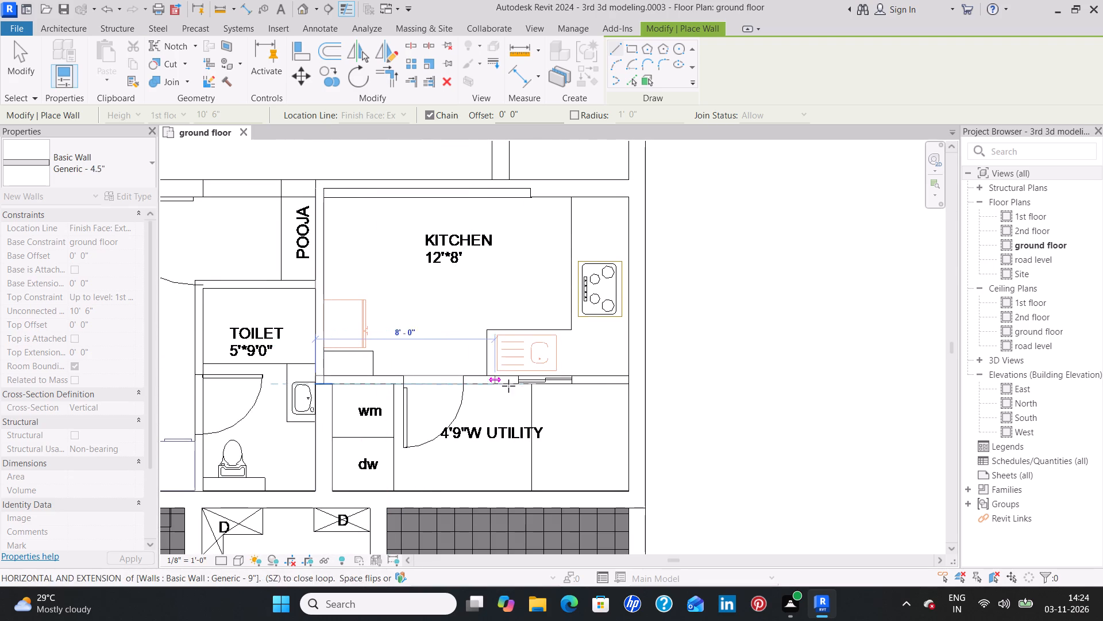
click(628, 386)
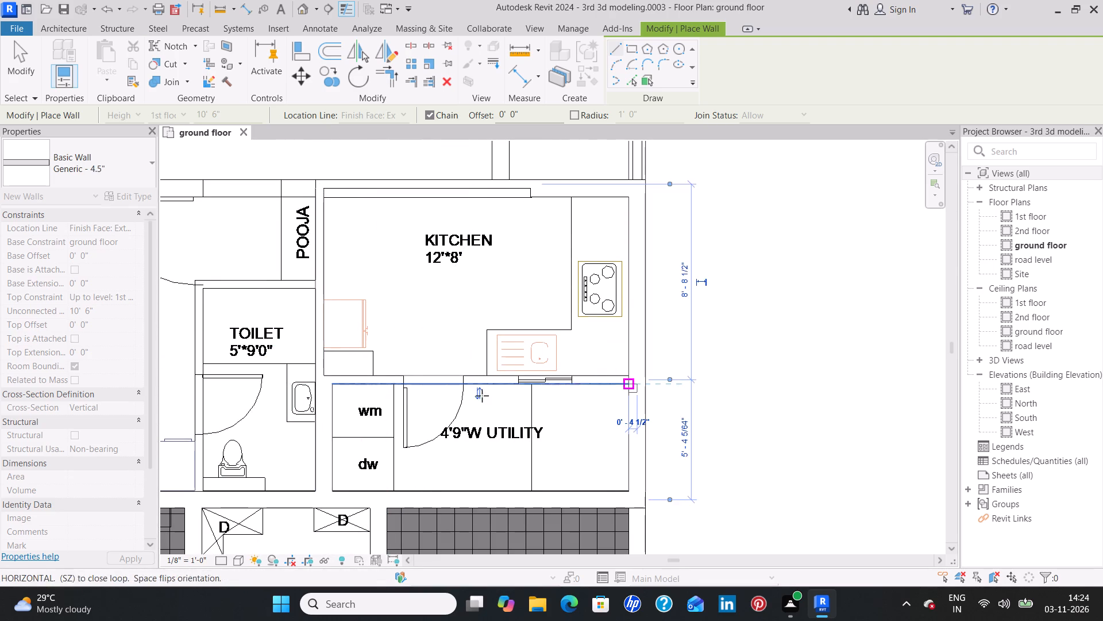
key(Escape)
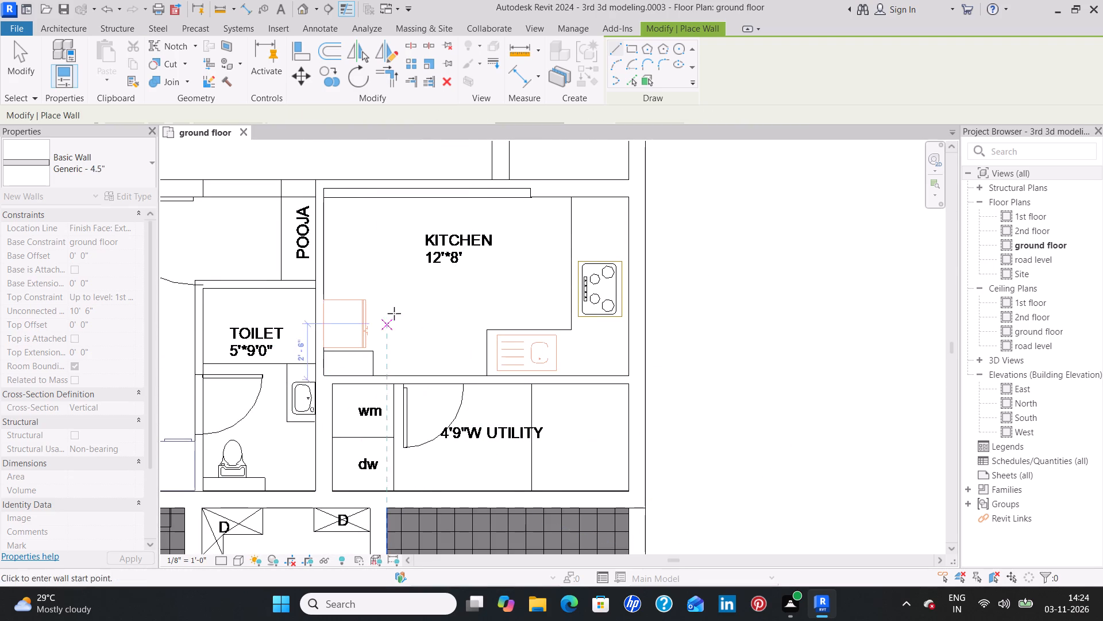
Draw Generic - 4.5" walls around the 5'*9'0" toilet: about 5'4 1/2" along the pooja side, continuing along the master bedroom side to the outer wall.
middle_drag(377, 293, 481, 308)
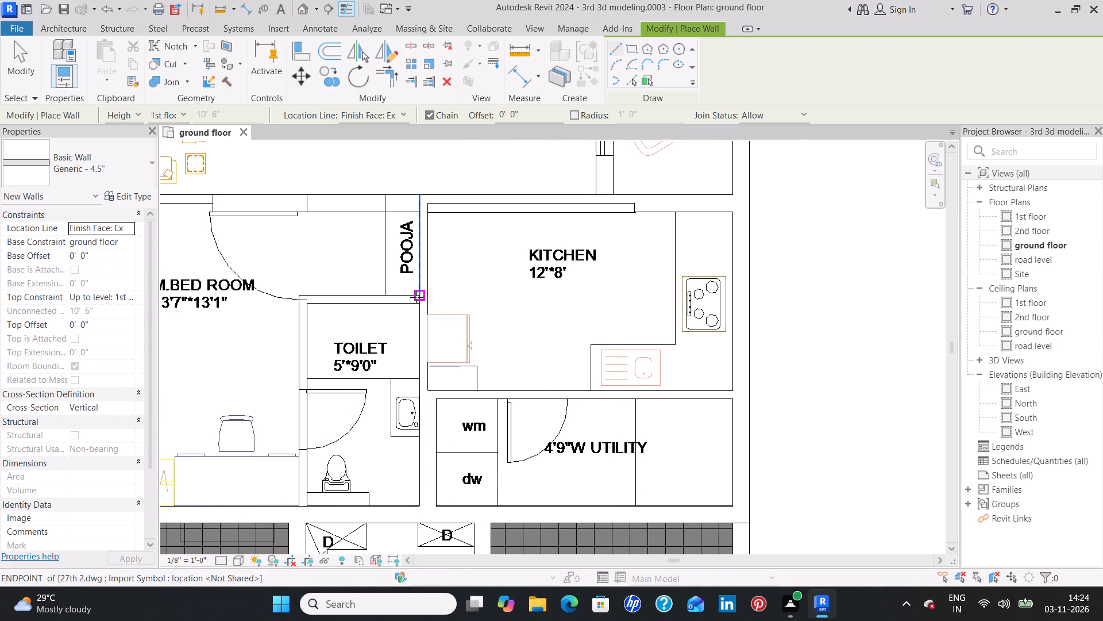
scroll(416, 297, up, 1)
click(418, 294)
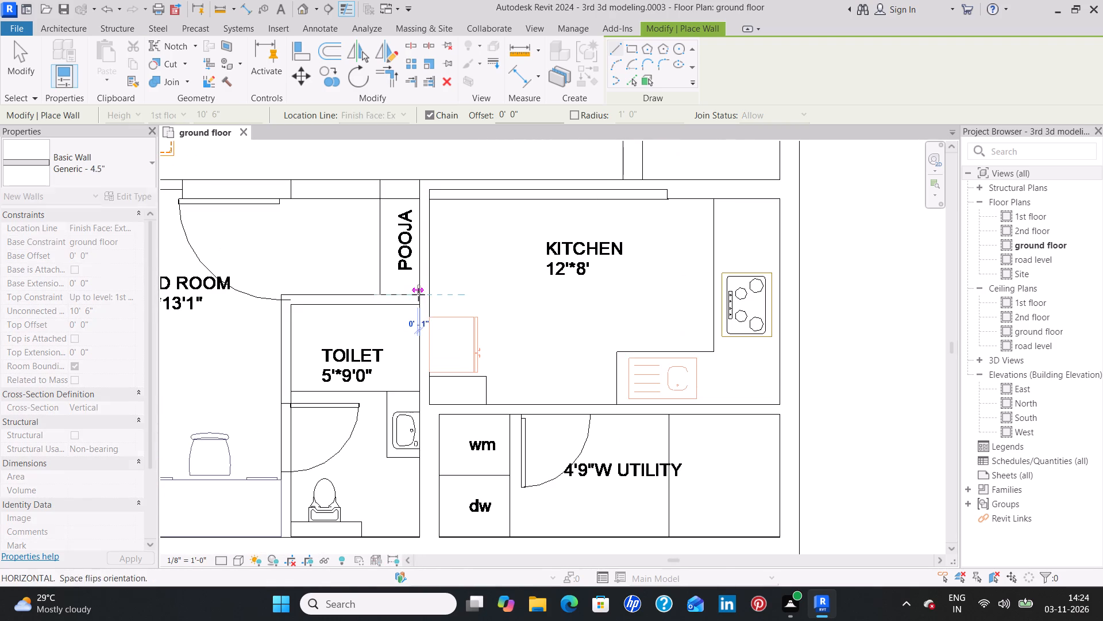
key(space)
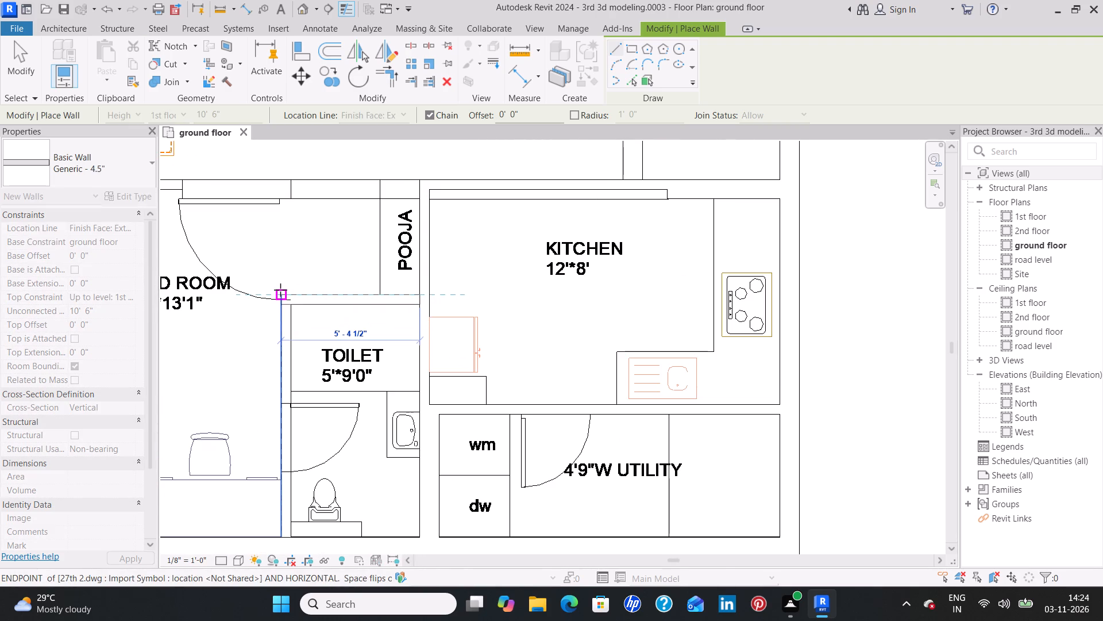
click(280, 290)
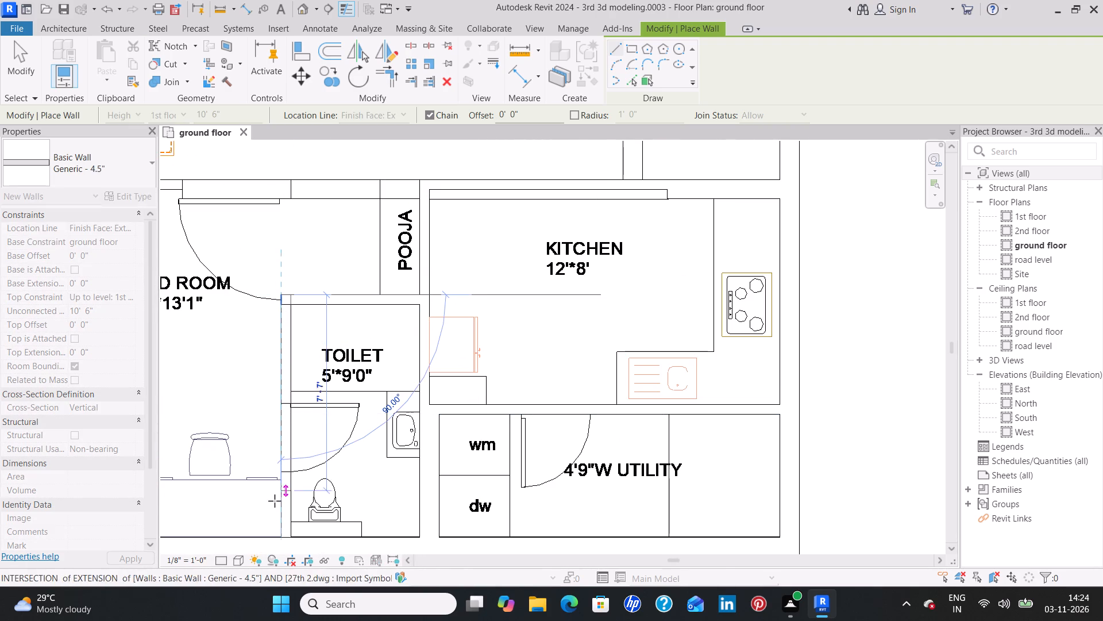
click(280, 540)
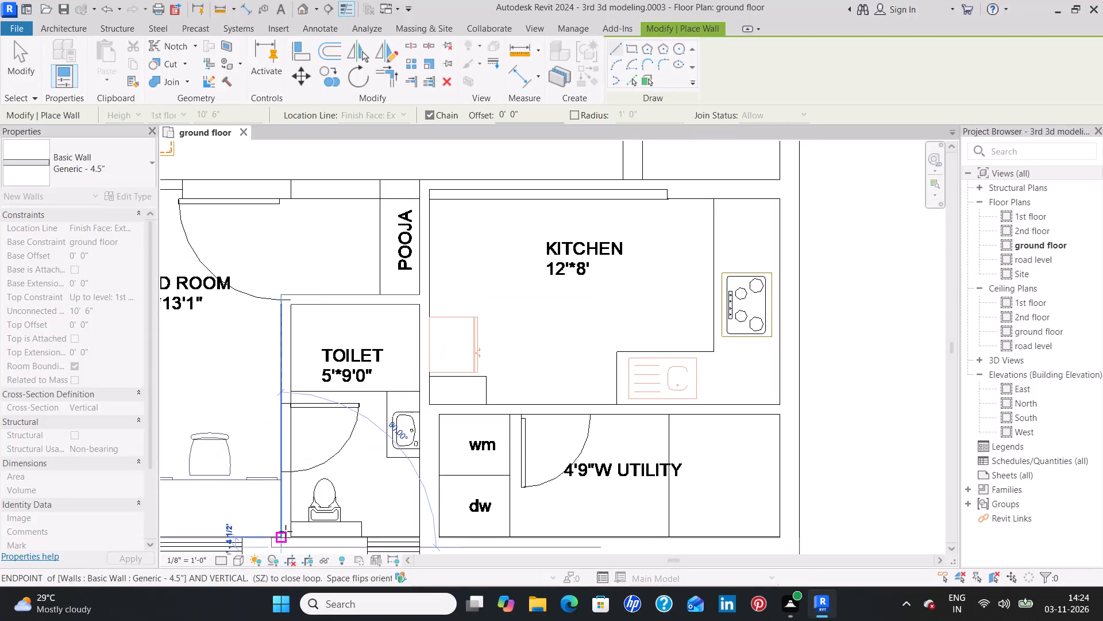
key(Escape)
Draw a Generic - 4.5" wall about 4'6" long between master bedroom and drawing room, bridging the gap between the two 9" wall ends.
scroll(248, 378, down, 2)
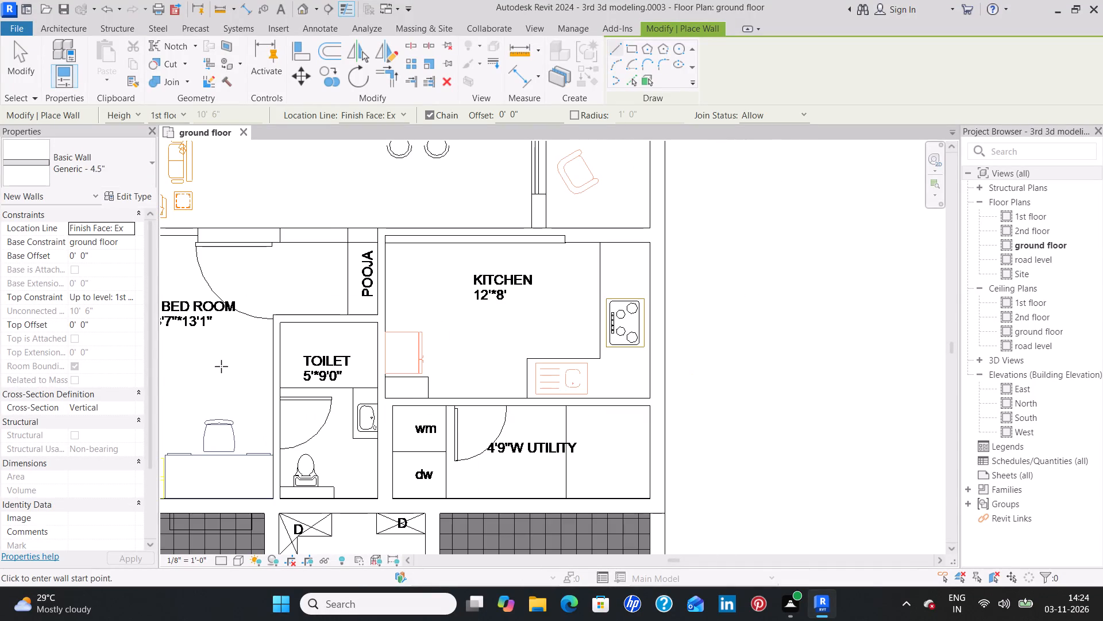
middle_drag(221, 366, 410, 395)
scroll(390, 259, up, 2)
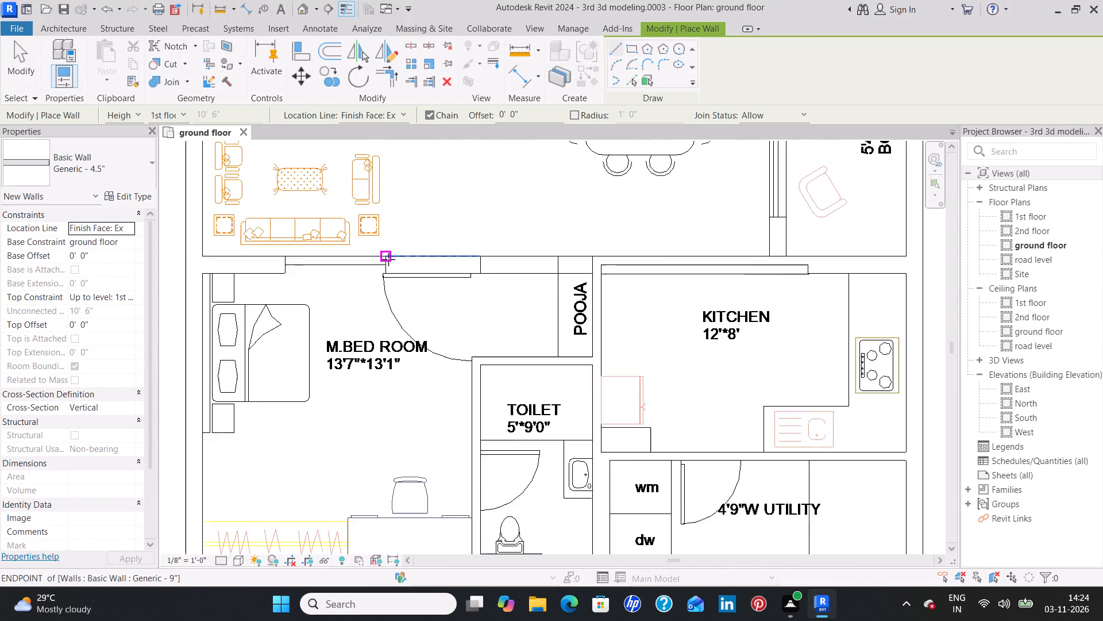
click(387, 255)
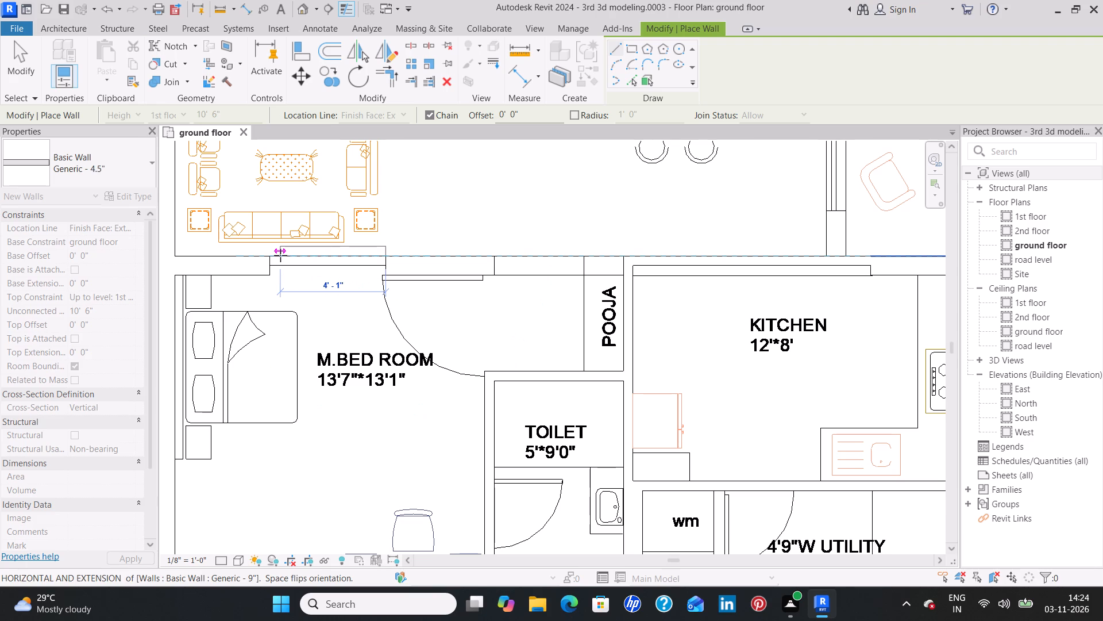
key(space)
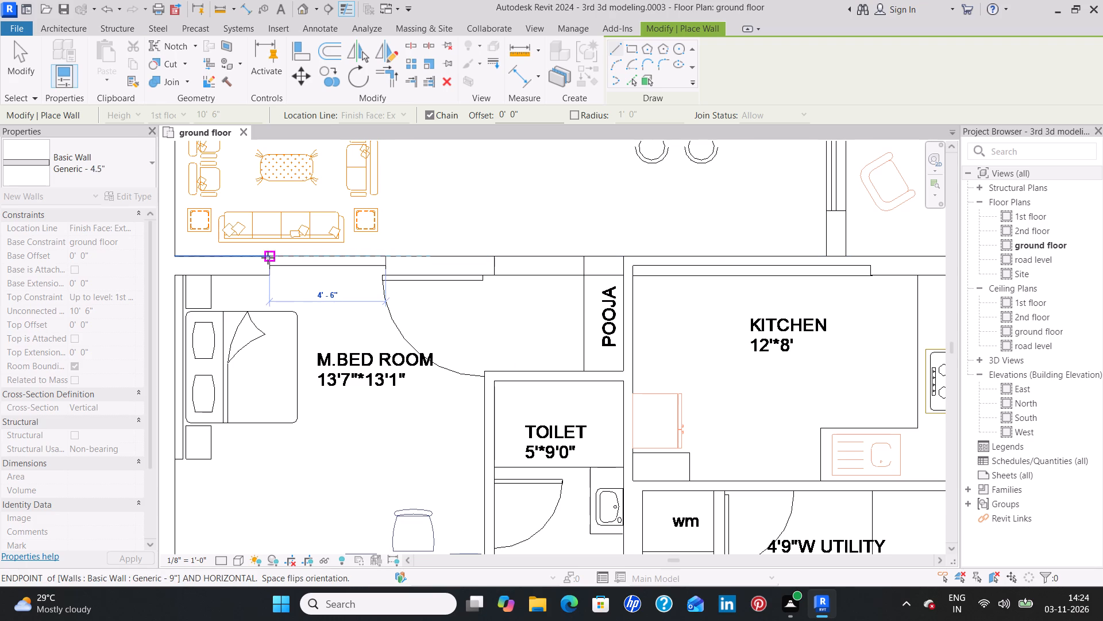
click(269, 256)
key(Escape)
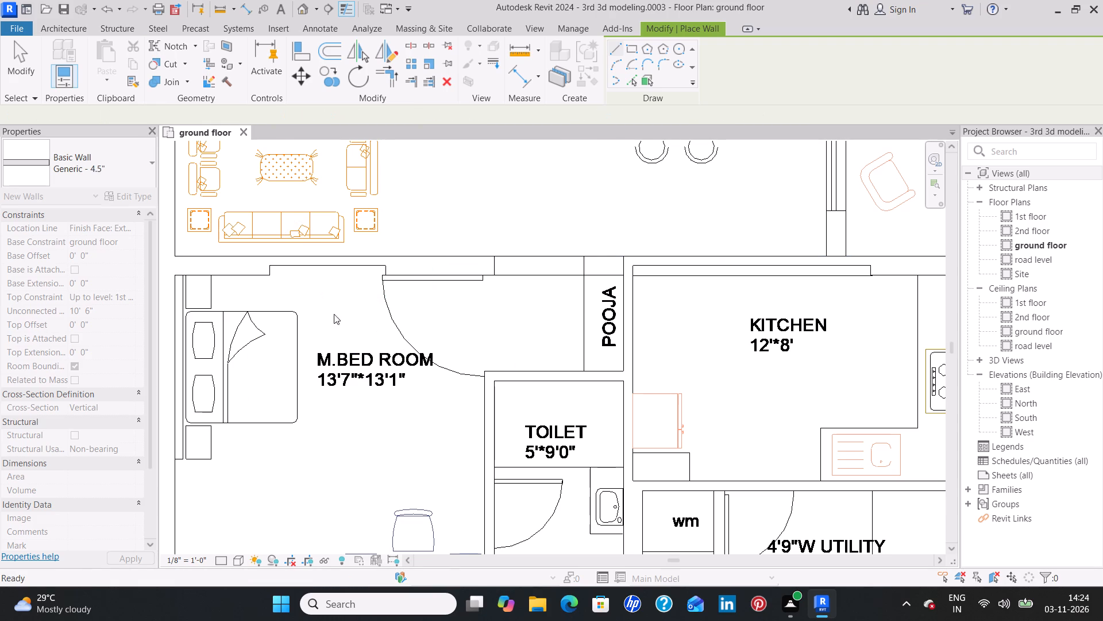
Draw a Generic - 9" wall about 11'2" long between dining and the 5'4" wide balcony, from the bedroom-side wall to the kitchen-side wall.
scroll(339, 331, down, 3)
middle_drag(346, 419, 345, 270)
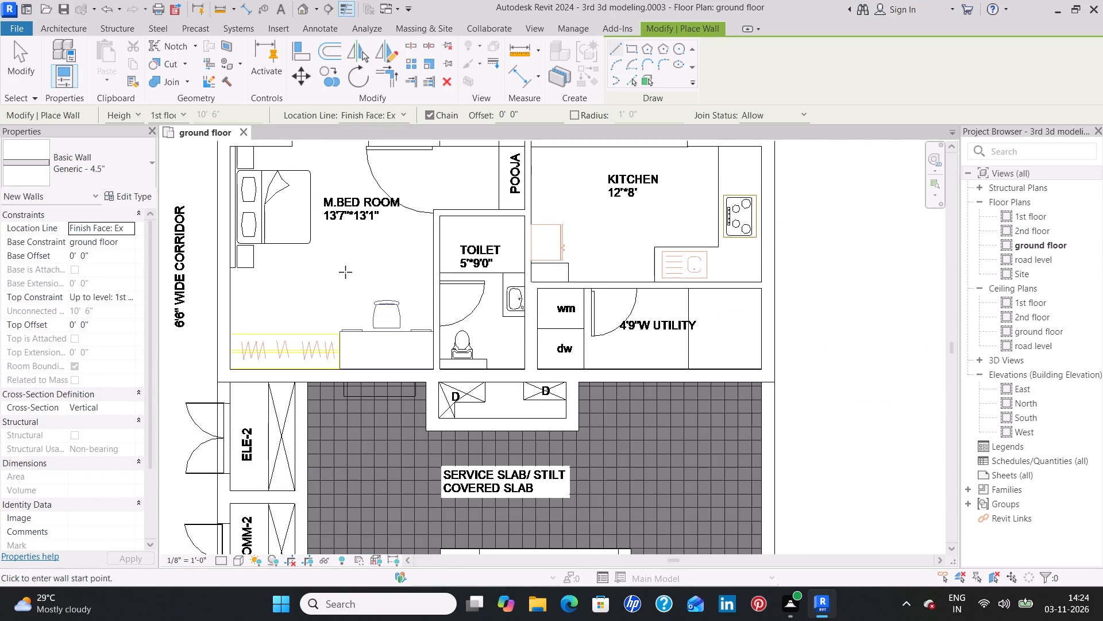
middle_drag(496, 333, 438, 445)
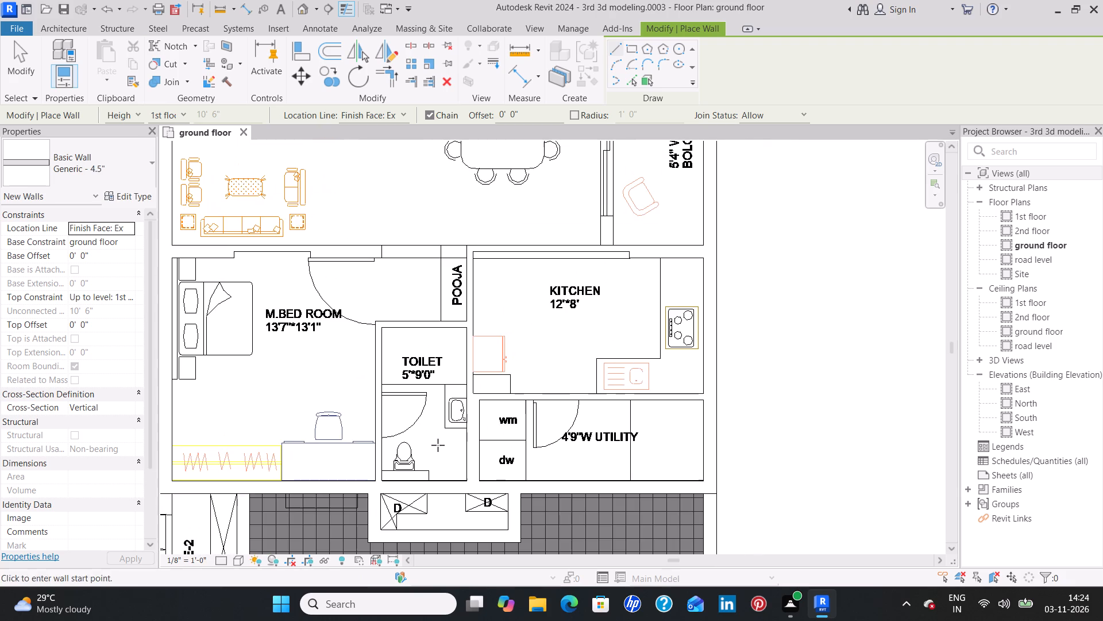
scroll(541, 304, down, 4)
middle_drag(503, 227, 496, 241)
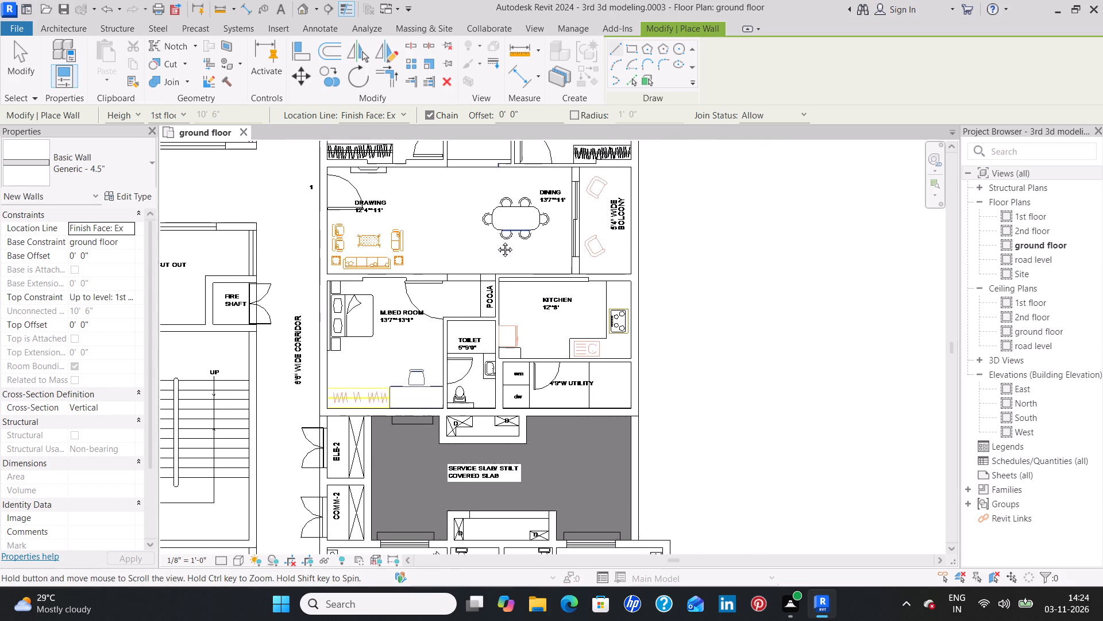
middle_drag(496, 241, 446, 358)
key(Escape)
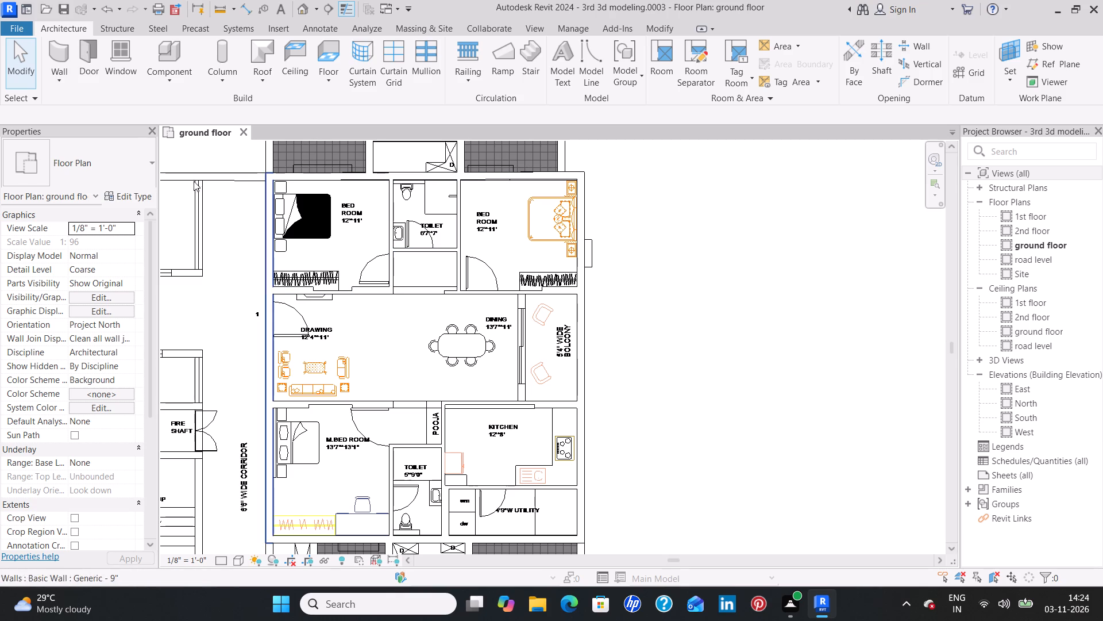
click(53, 52)
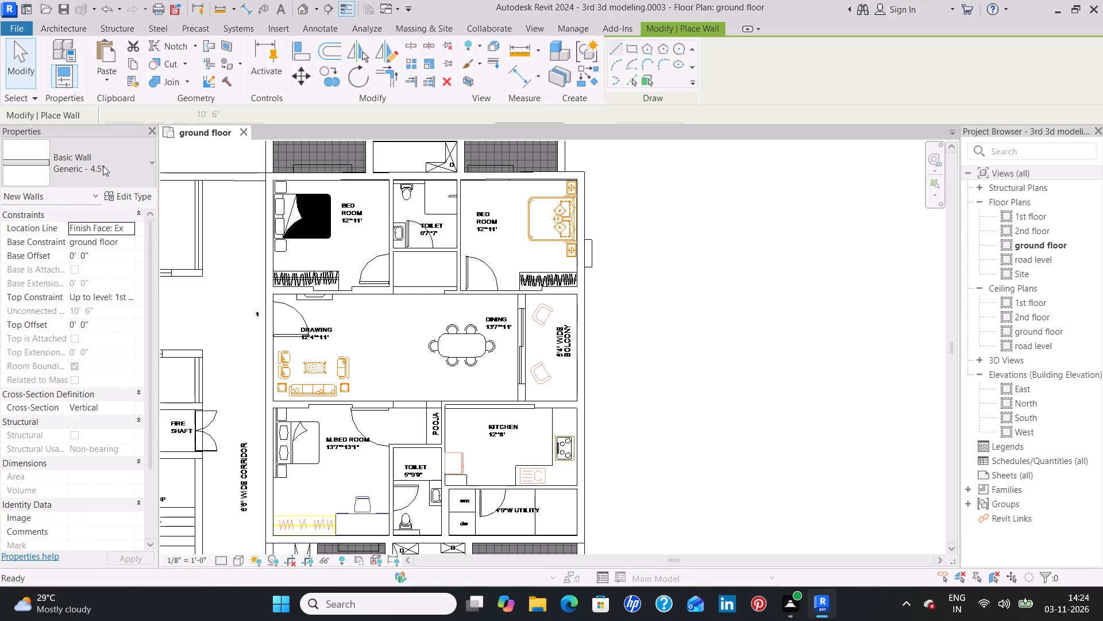
click(103, 166)
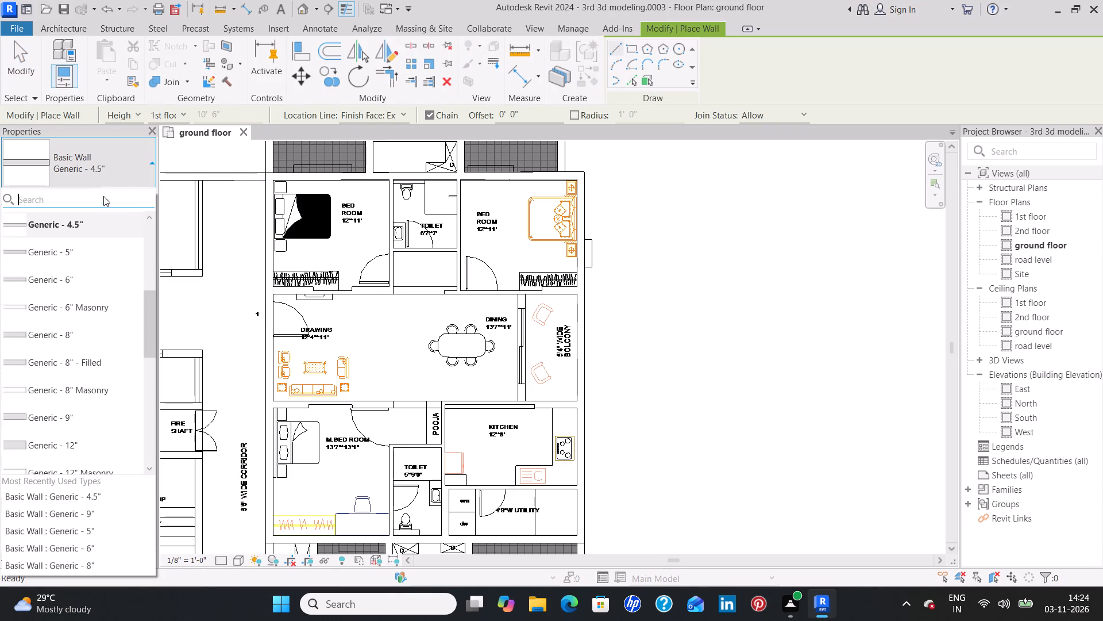
click(92, 417)
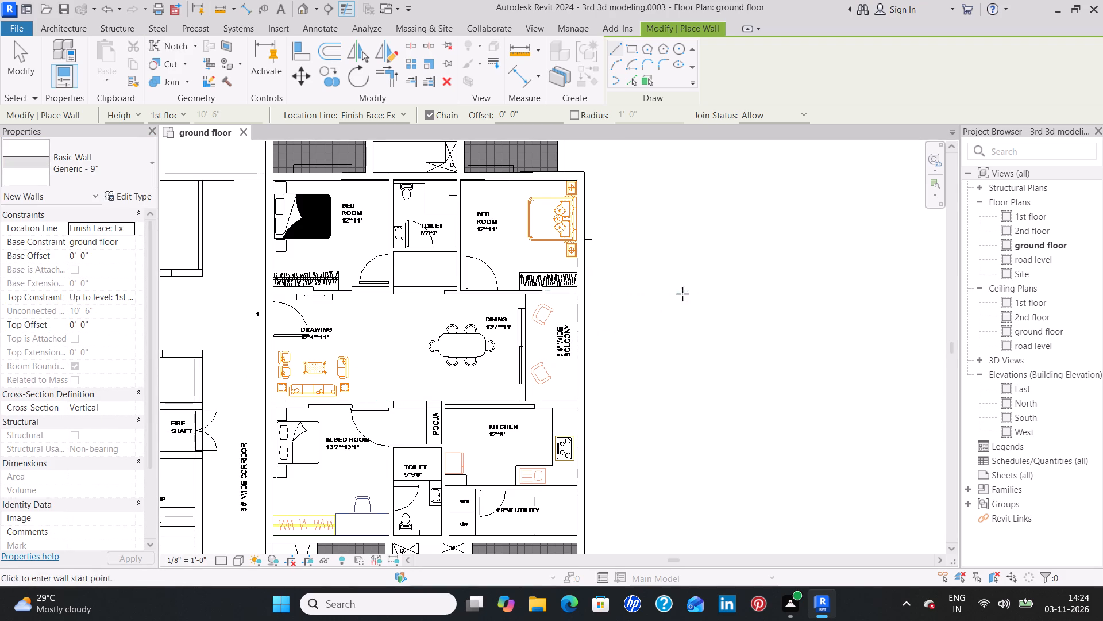
scroll(525, 307, up, 3)
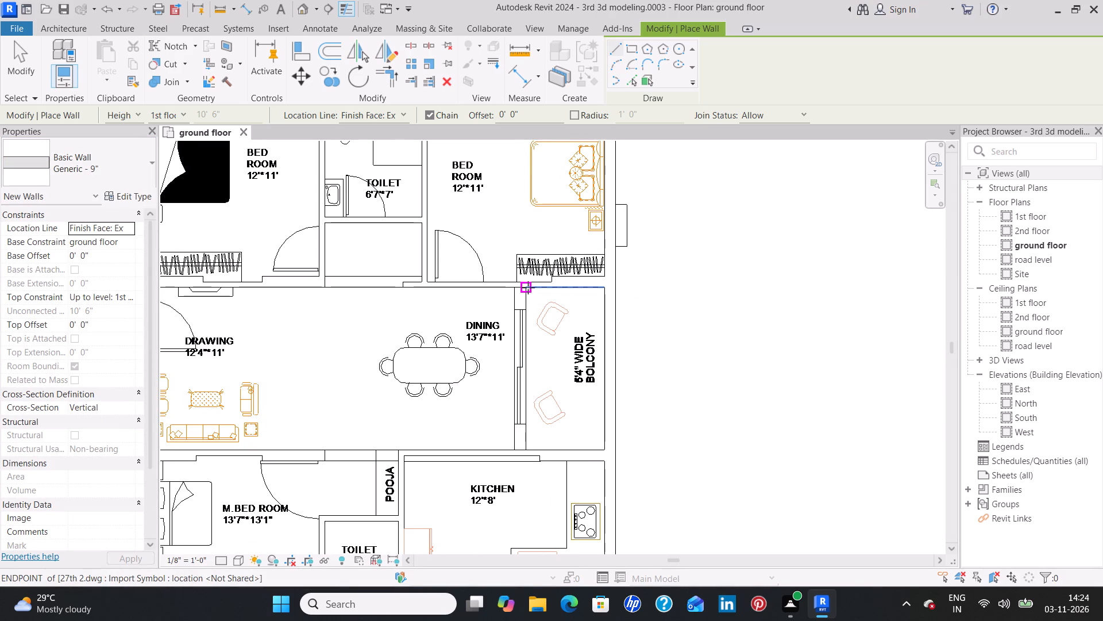
click(525, 288)
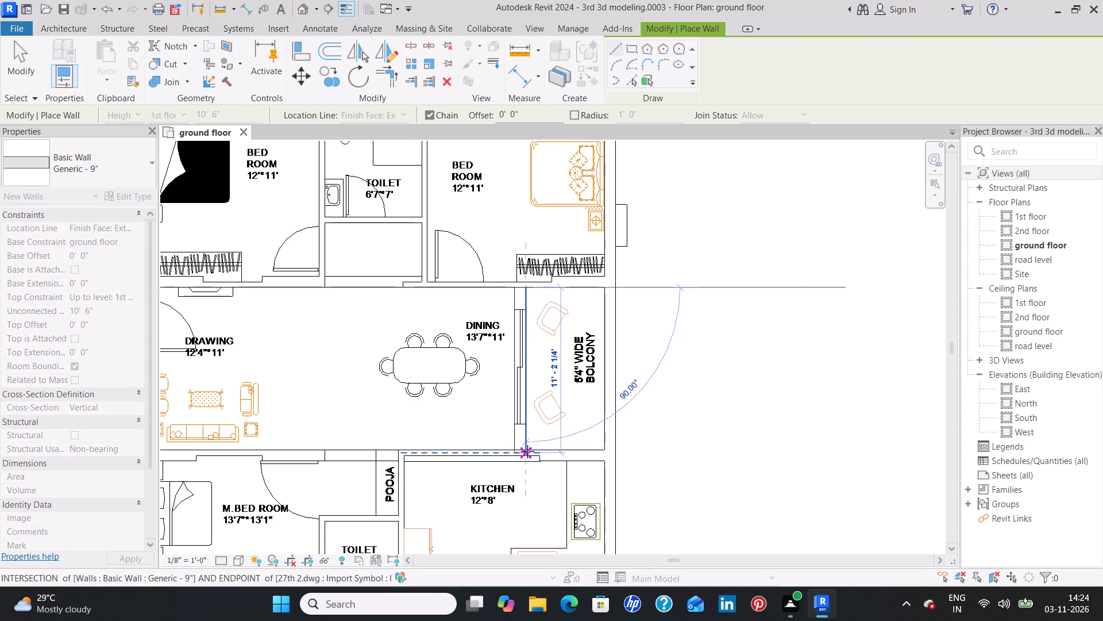
click(527, 450)
key(Escape)
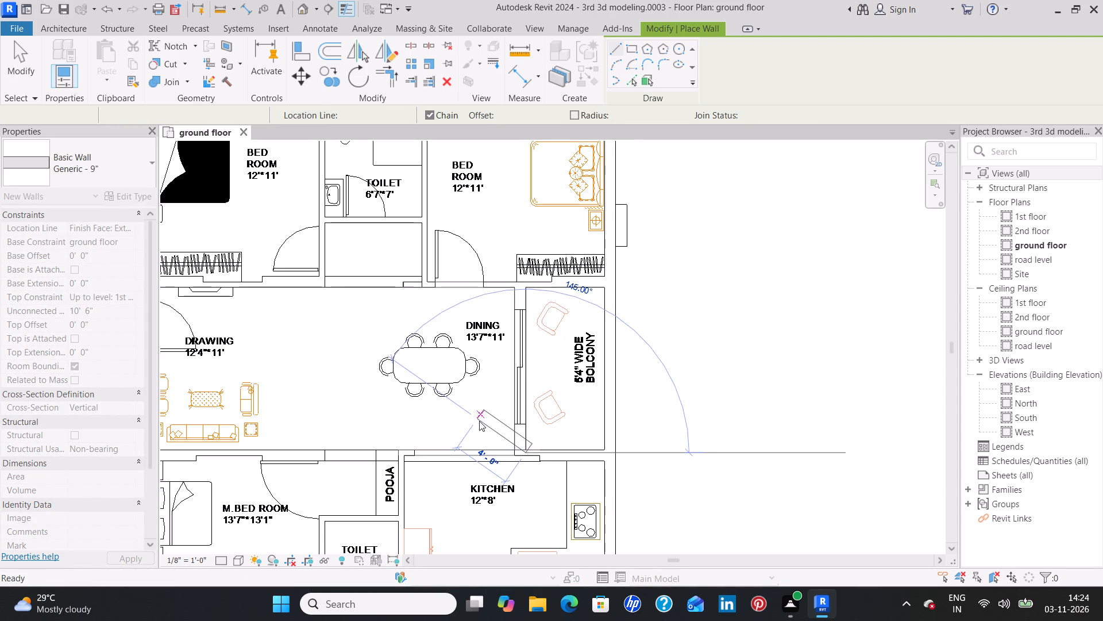
scroll(426, 384, down, 3)
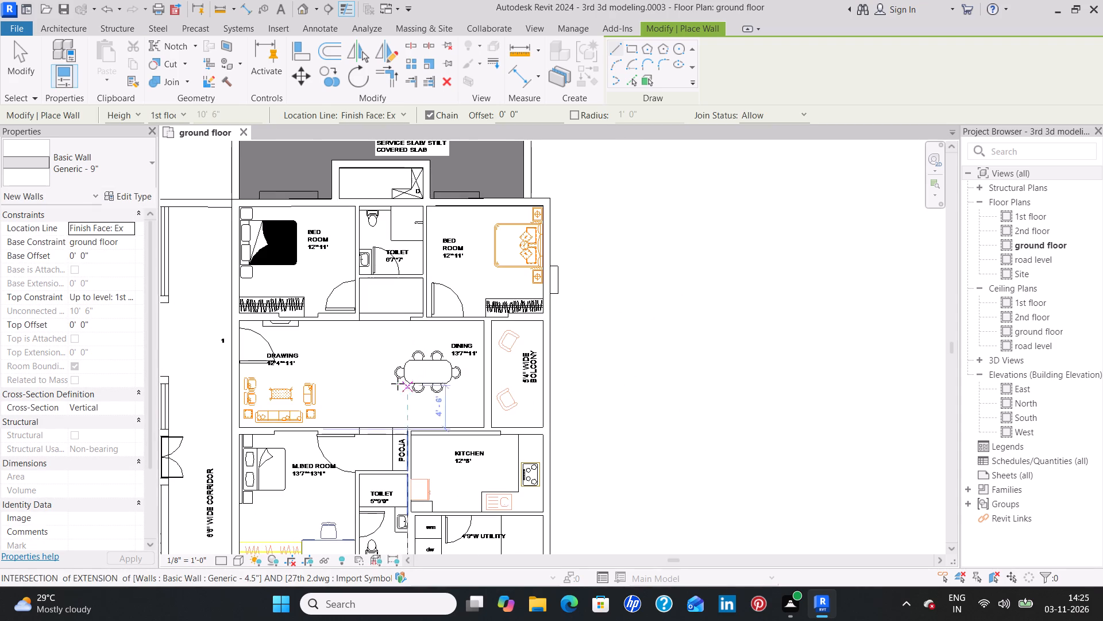
key(Escape)
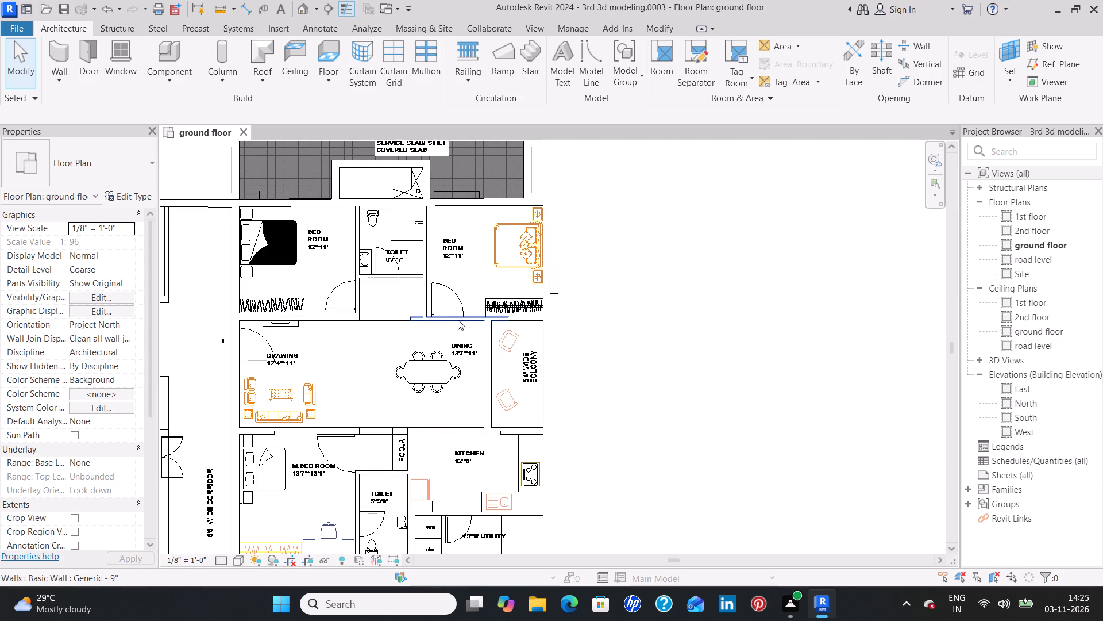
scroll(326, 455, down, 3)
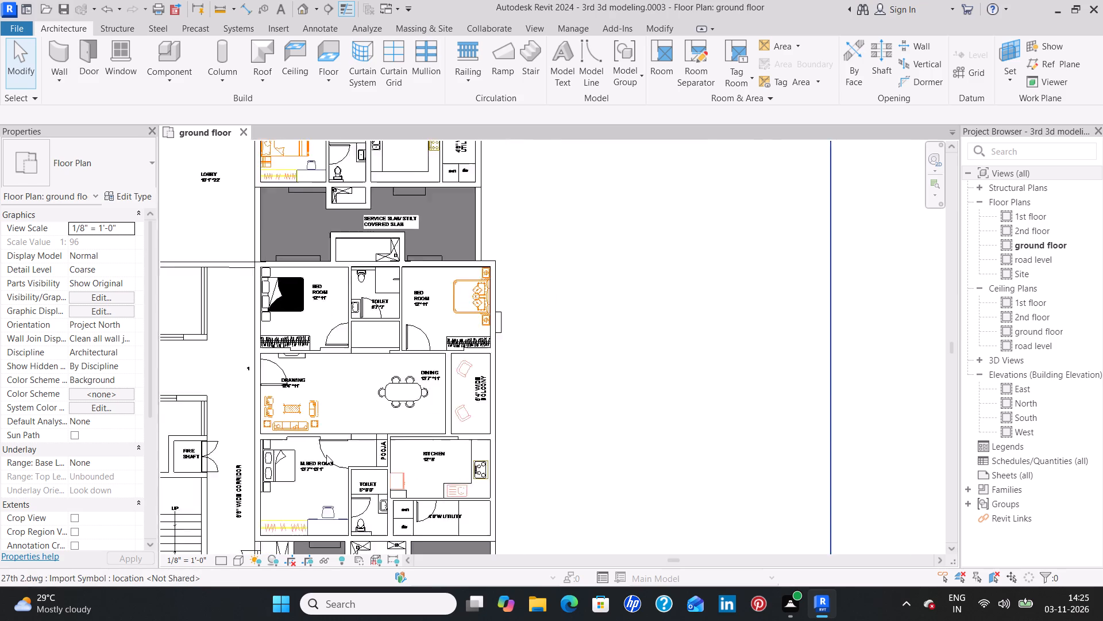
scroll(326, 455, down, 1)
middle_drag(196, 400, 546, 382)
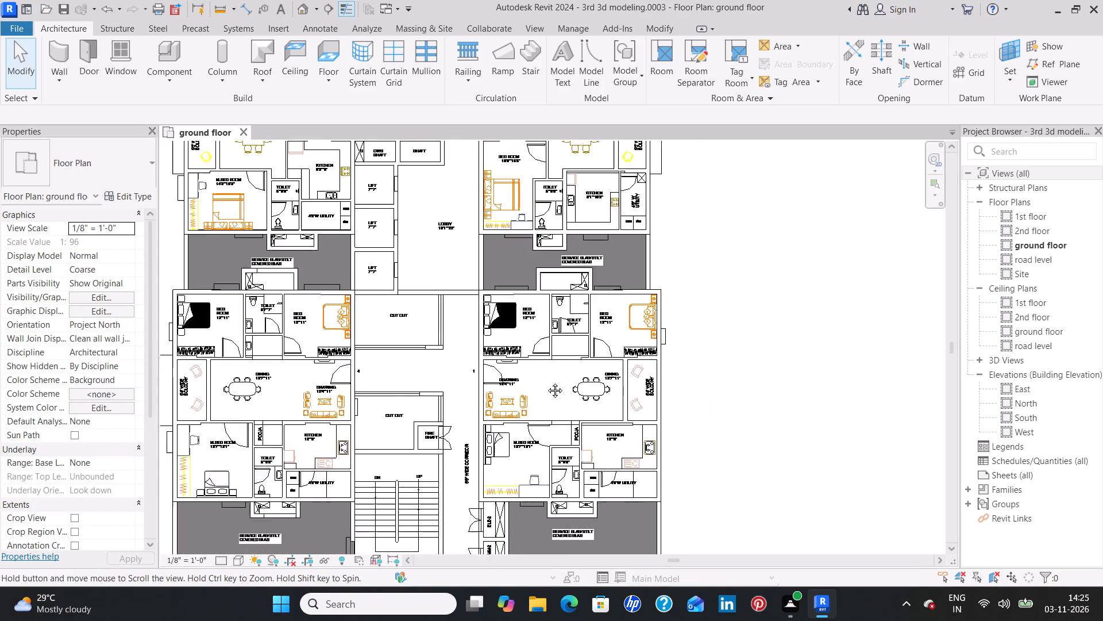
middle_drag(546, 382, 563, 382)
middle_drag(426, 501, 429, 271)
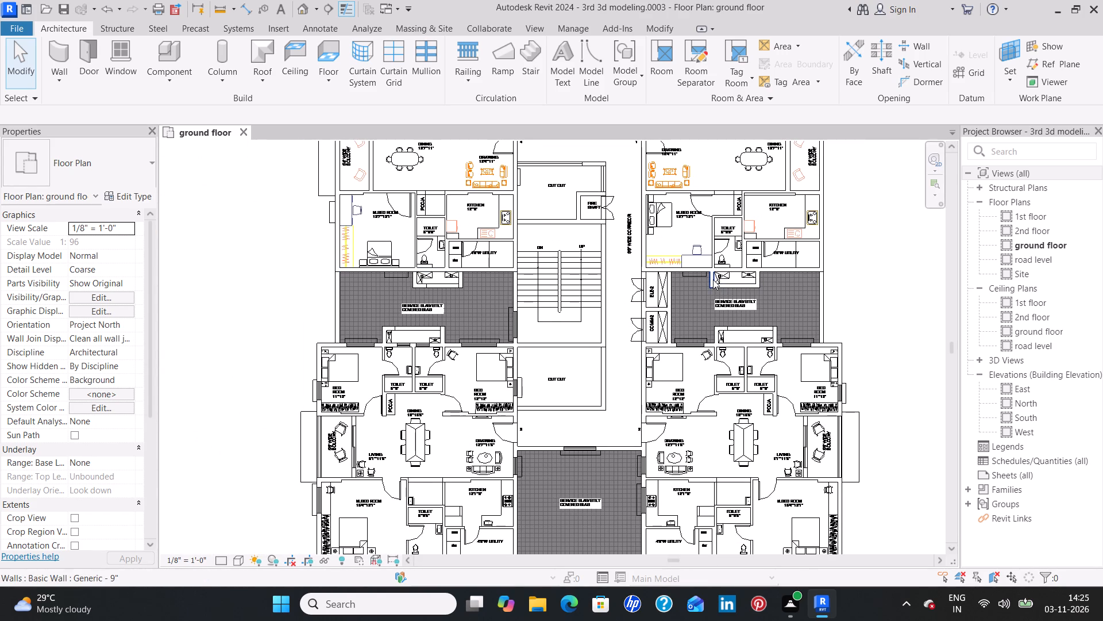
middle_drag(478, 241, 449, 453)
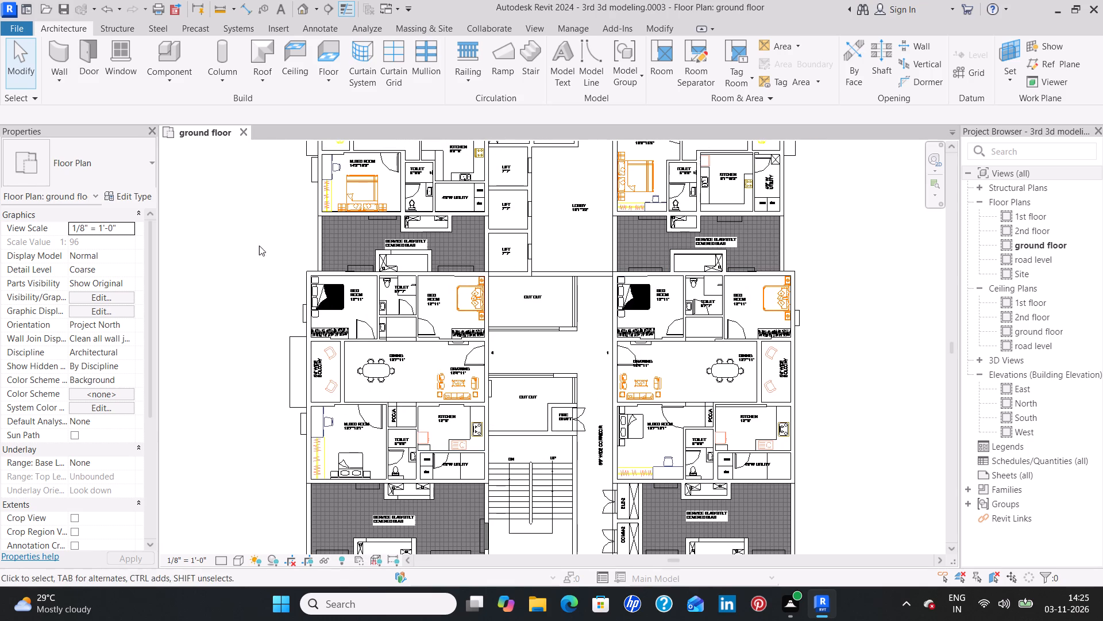
Draw Generic - 9" walls along three sides of the duct projecting outside the 6'7"*7' toilet, back to the bedroom outer wall.
click(57, 51)
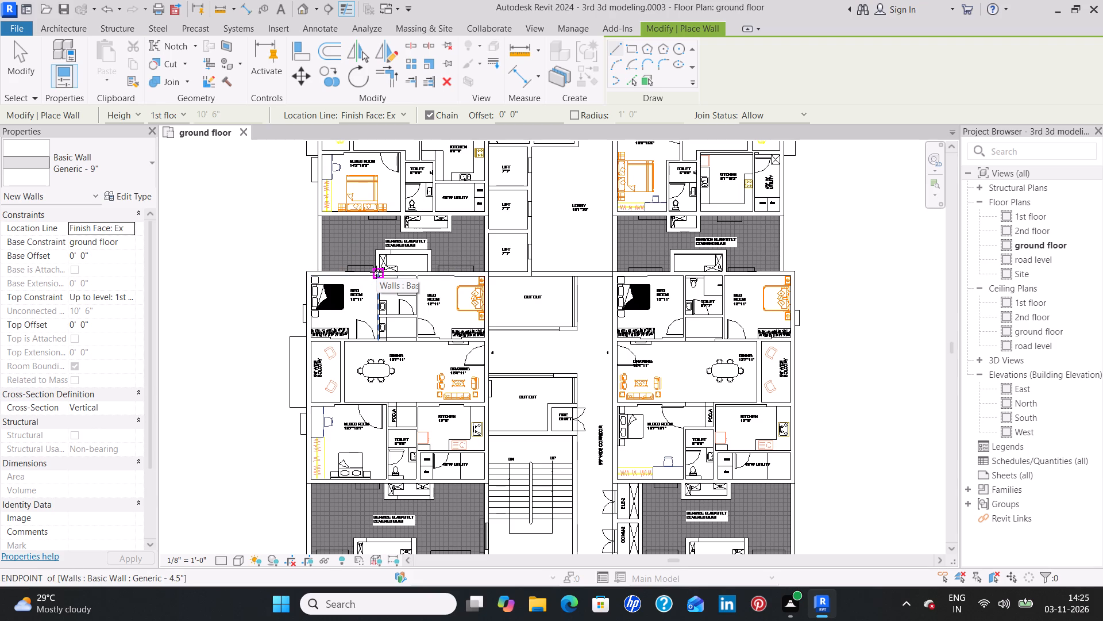
middle_drag(379, 270, 375, 273)
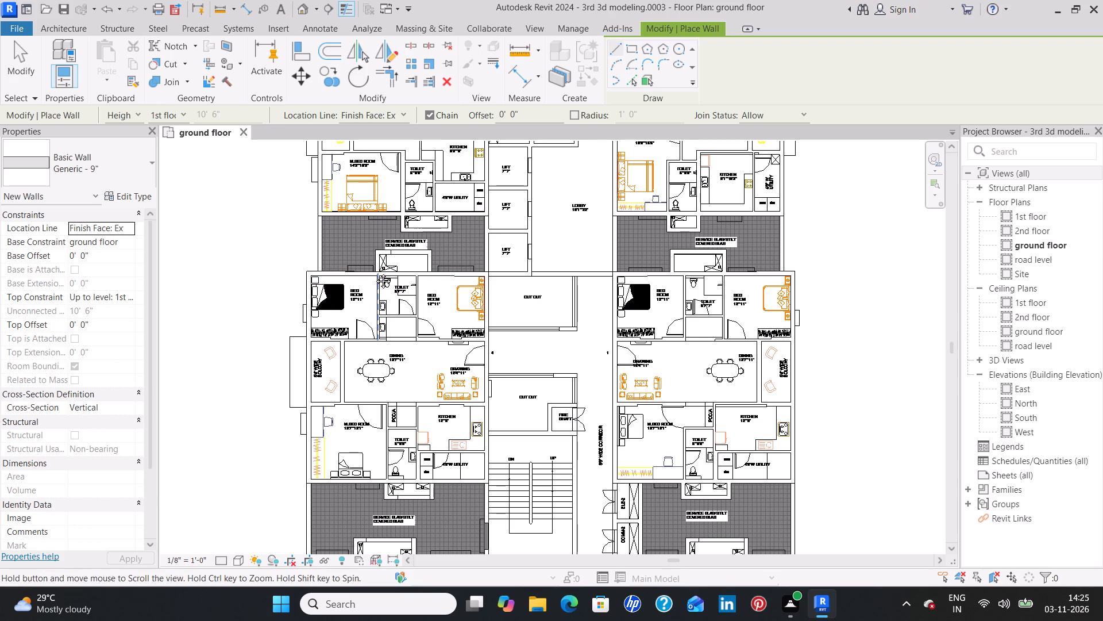
middle_drag(375, 273, 295, 382)
scroll(286, 389, up, 7)
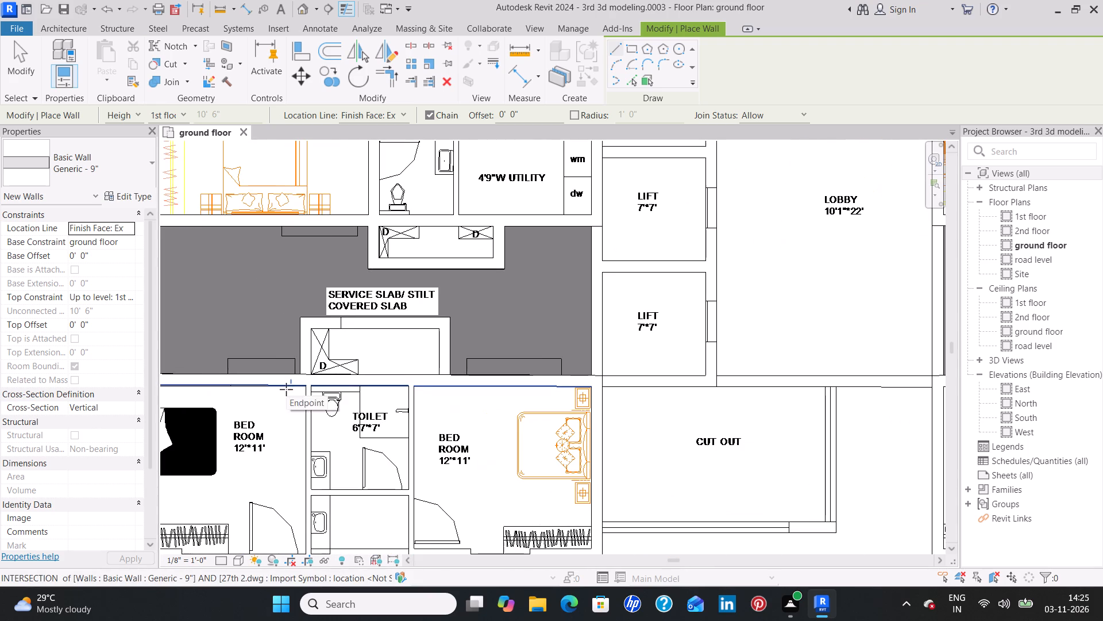
middle_drag(305, 366, 283, 389)
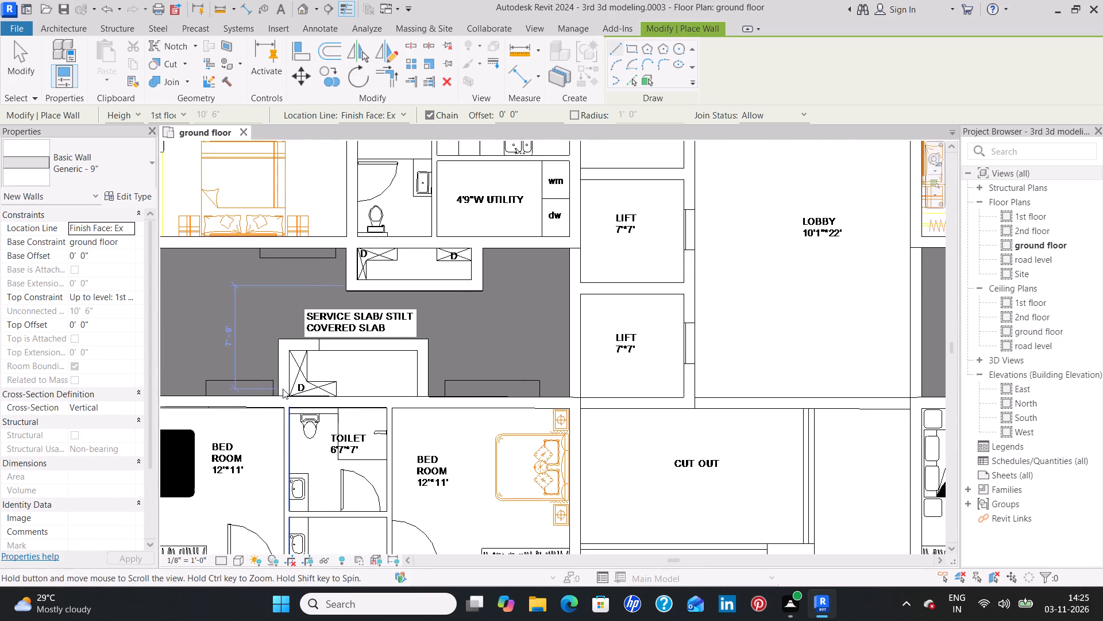
scroll(283, 389, up, 3)
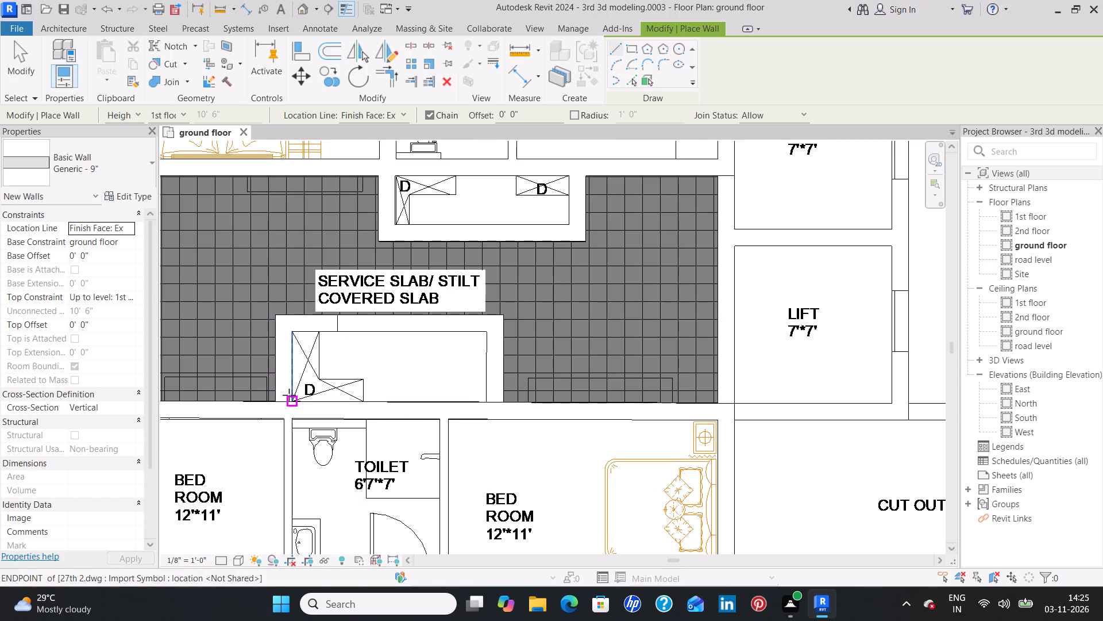
click(292, 400)
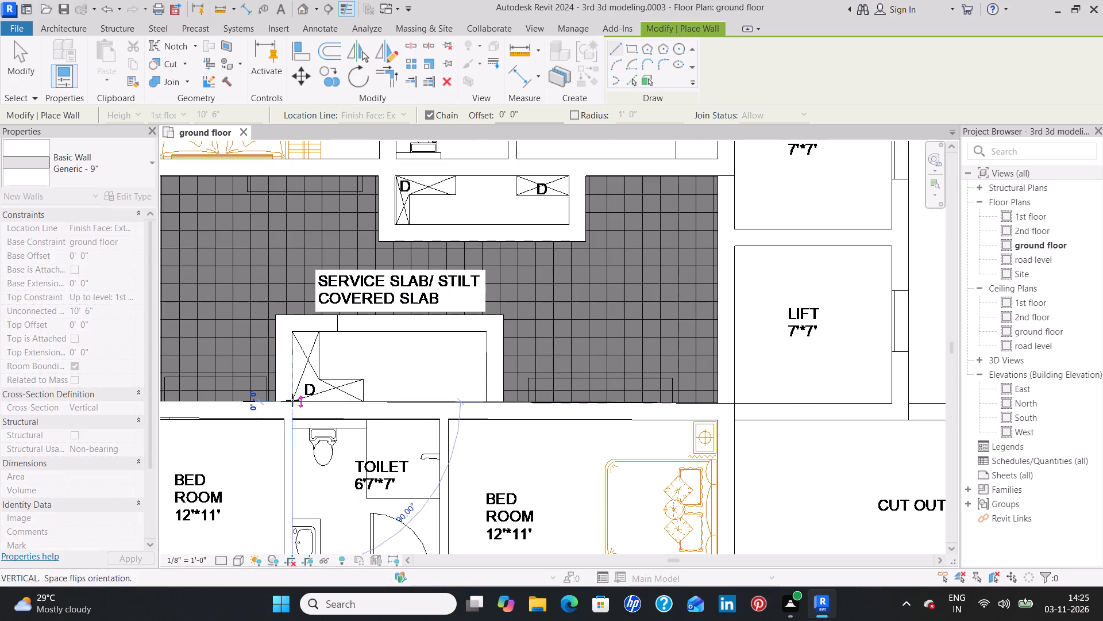
key(space)
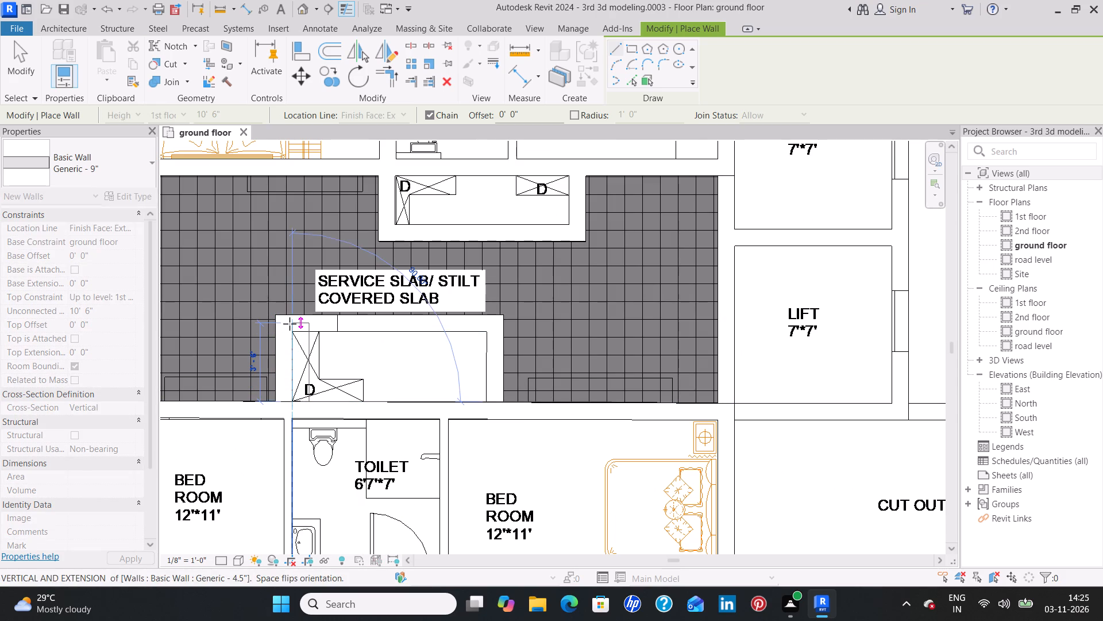
click(290, 317)
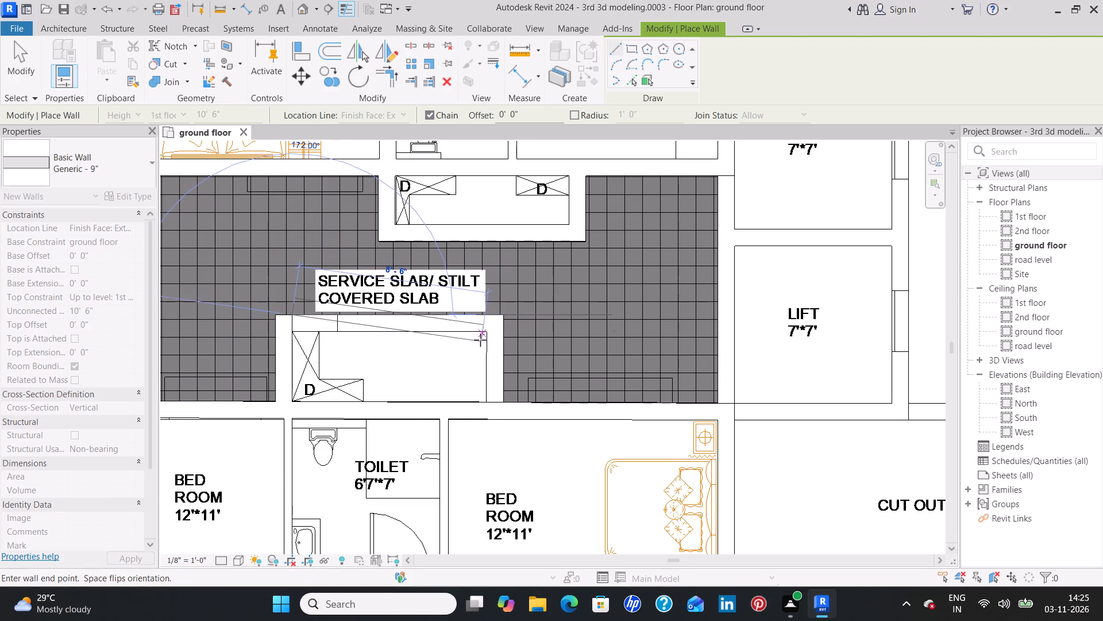
key(space)
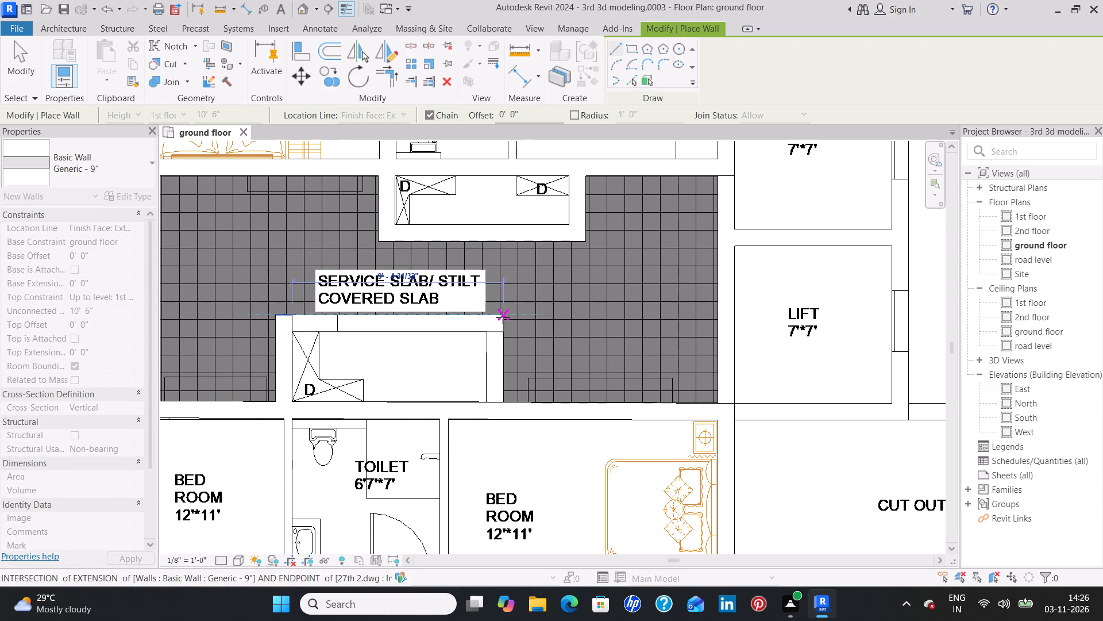
click(503, 317)
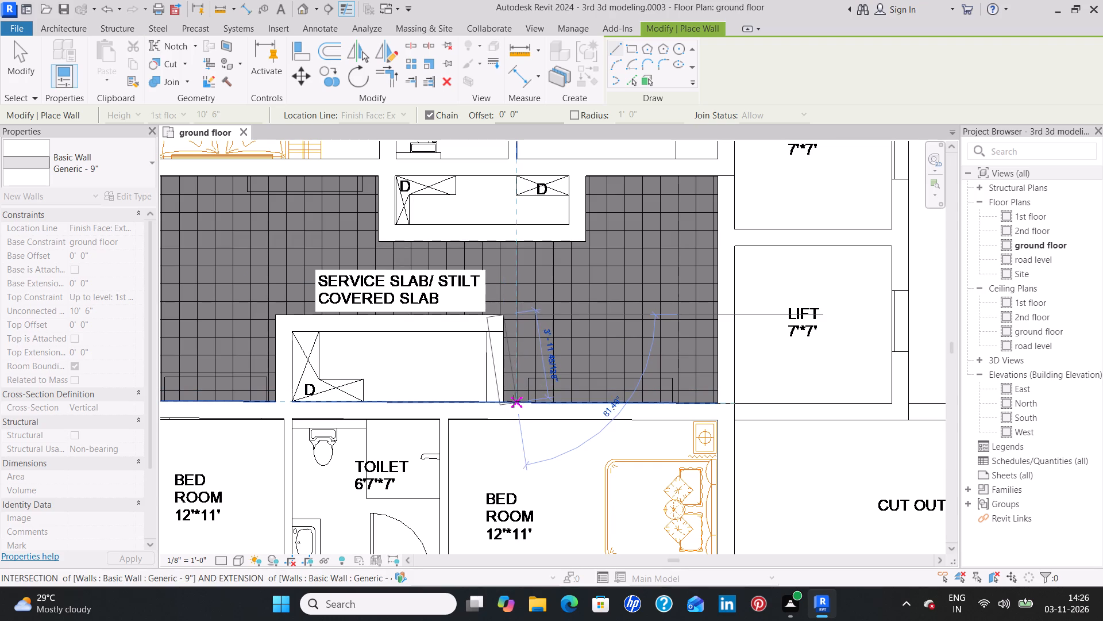
click(503, 401)
key(space)
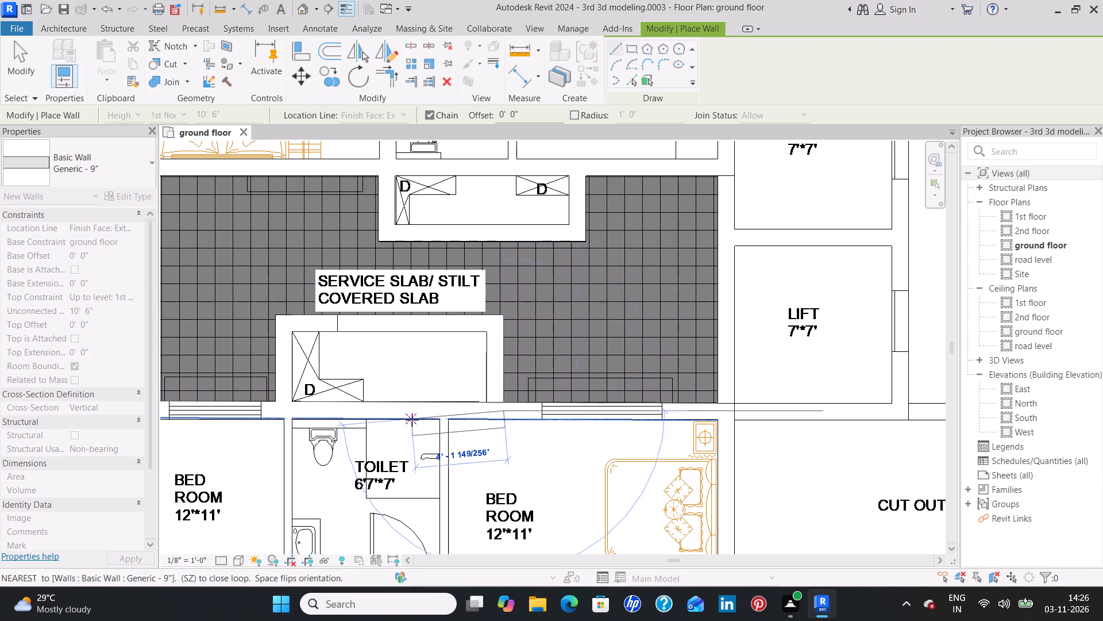
key(space)
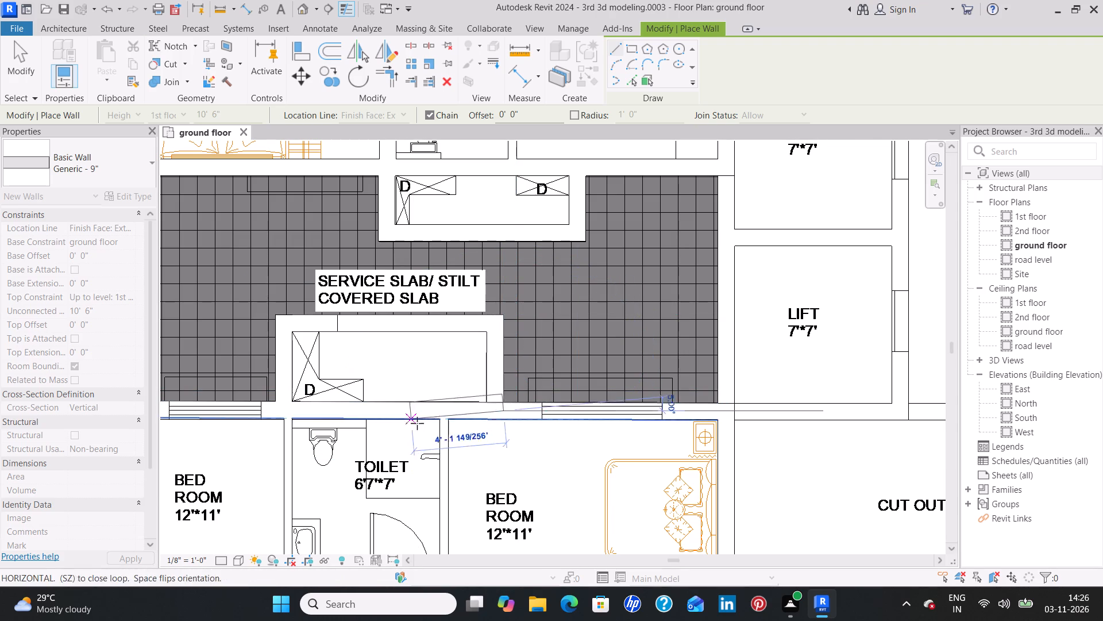
key(space)
key(Escape)
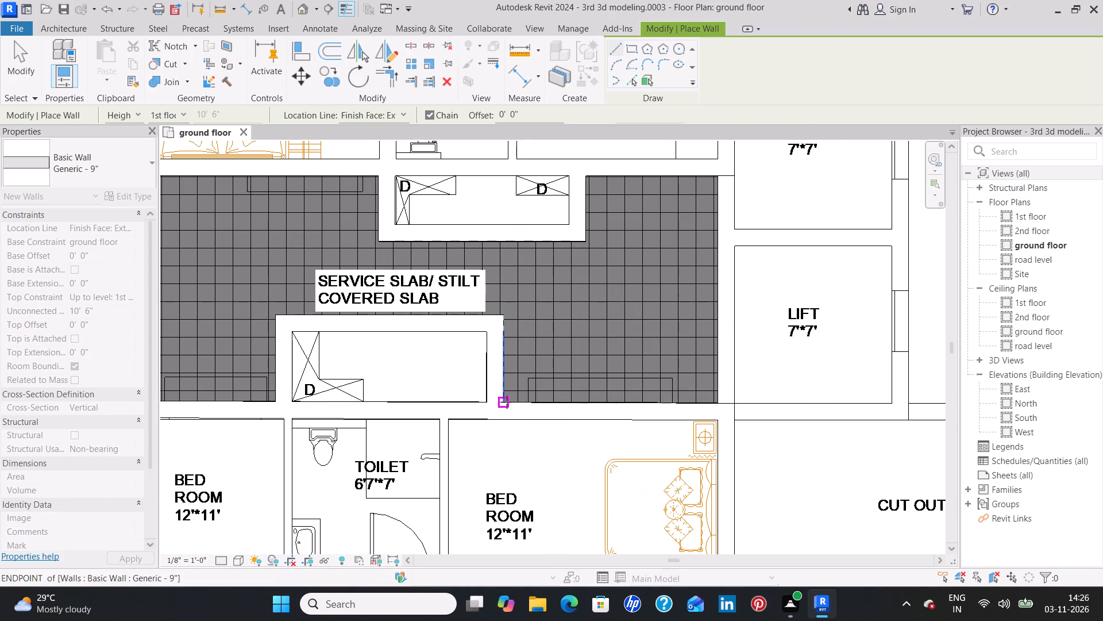
Draw Generic - 9" walls around the duct outside the 5'*9'0" toilet, projecting about 2'11" and returning to the utility's outer wall.
scroll(502, 402, down, 3)
scroll(383, 490, down, 1)
middle_drag(383, 490, 380, 248)
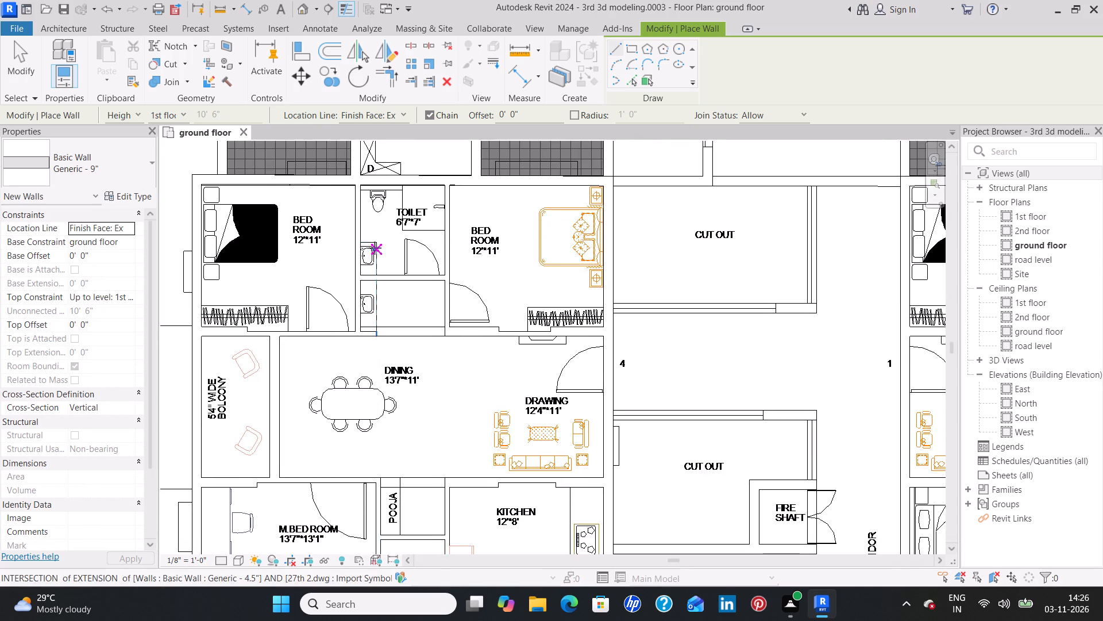
scroll(374, 256, down, 3)
middle_drag(397, 417, 399, 224)
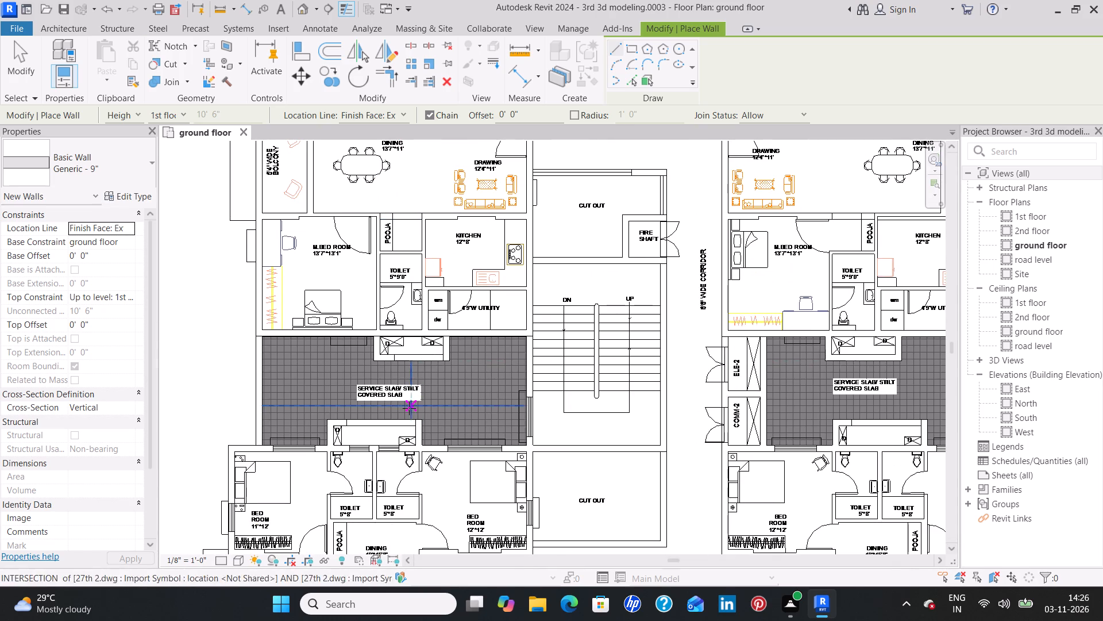
scroll(368, 335, up, 6)
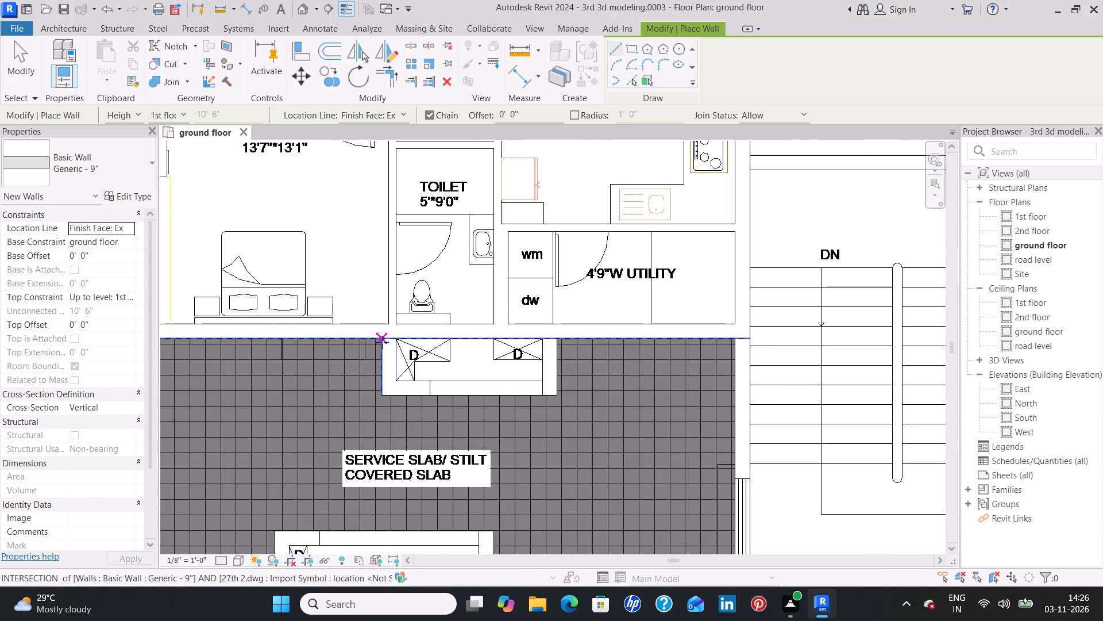
scroll(383, 339, up, 3)
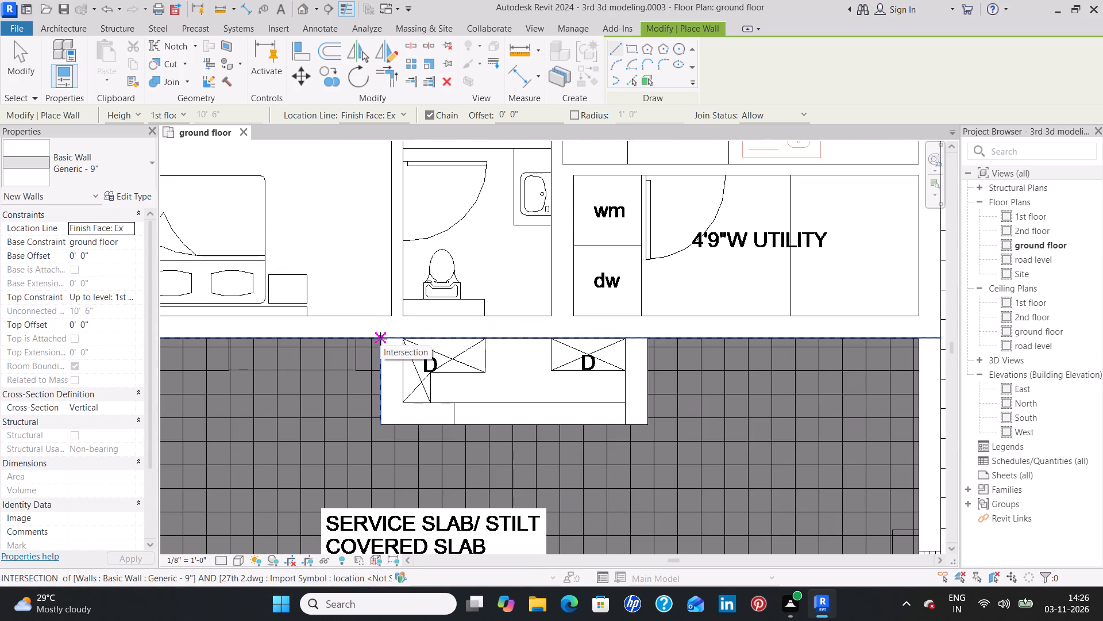
click(380, 339)
key(space)
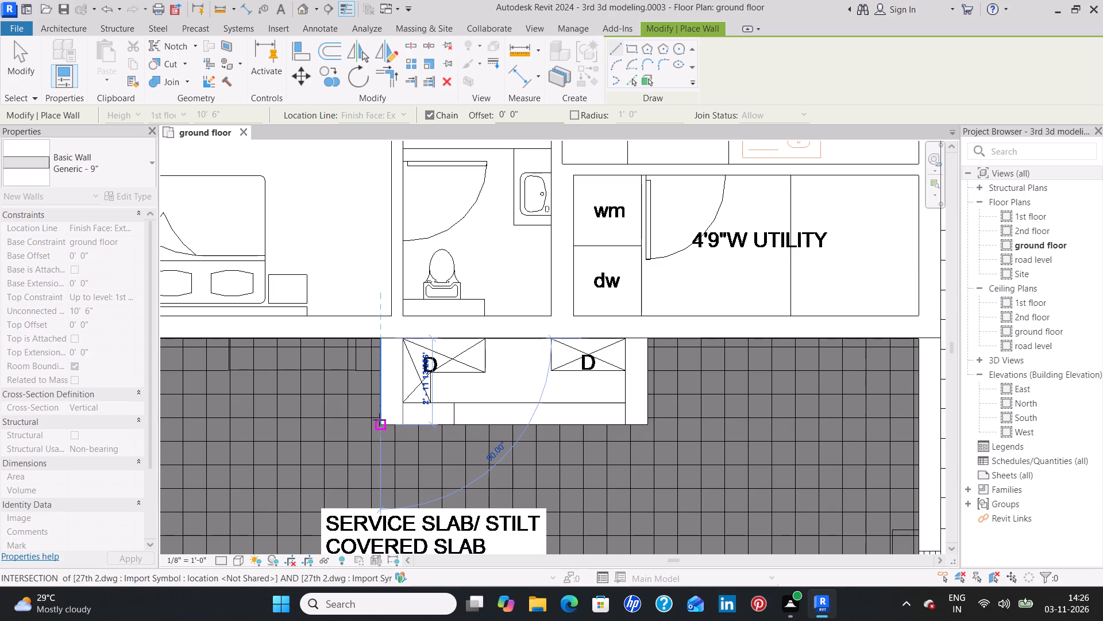
click(379, 424)
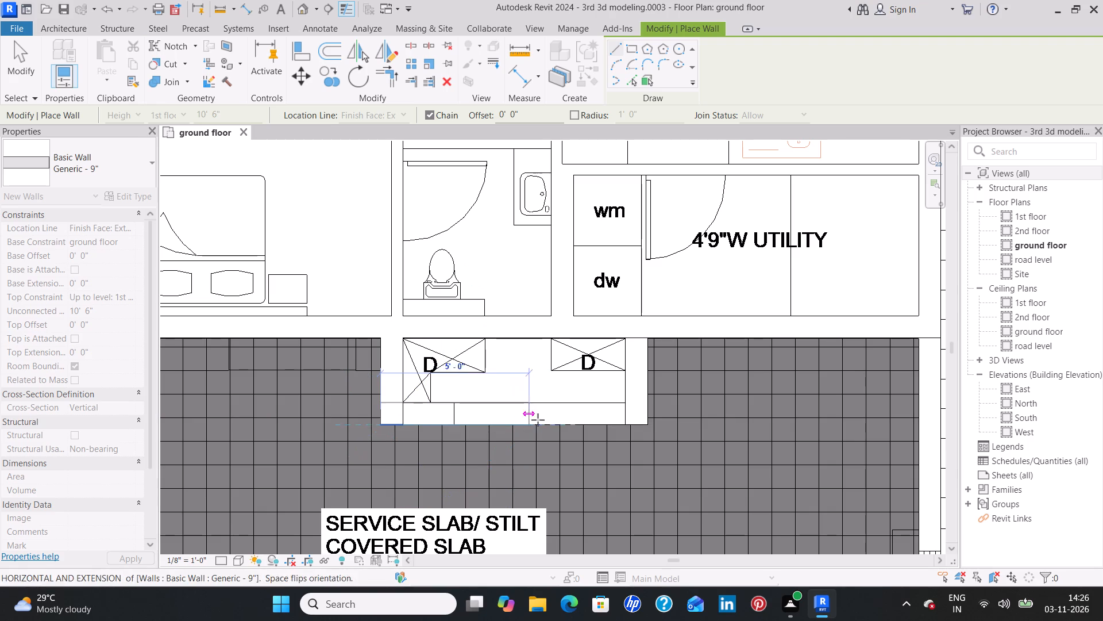
click(648, 425)
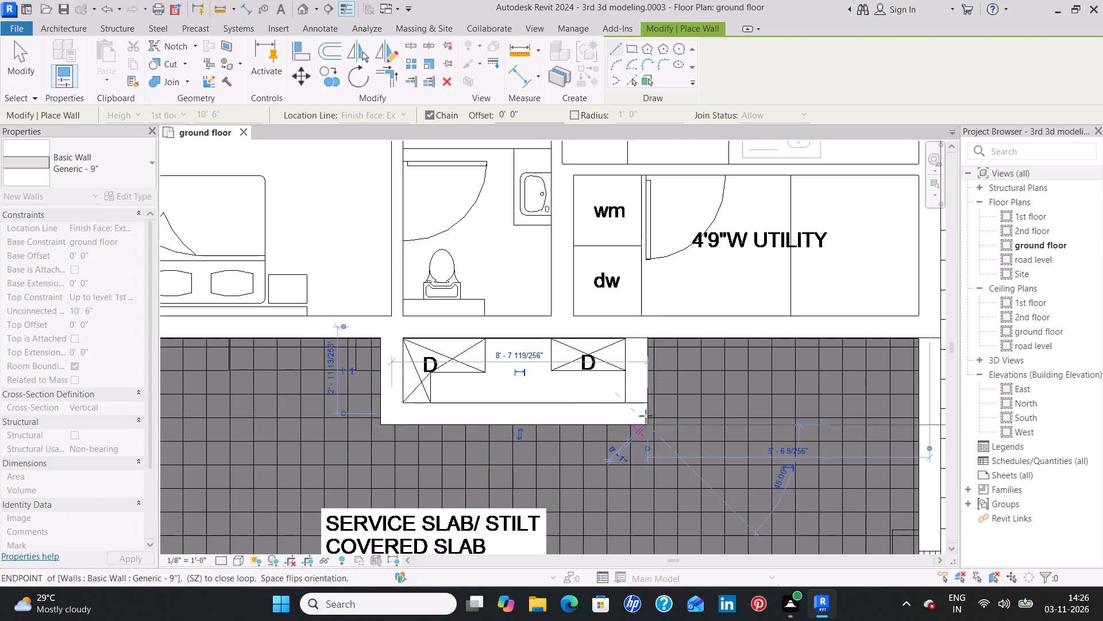
click(647, 336)
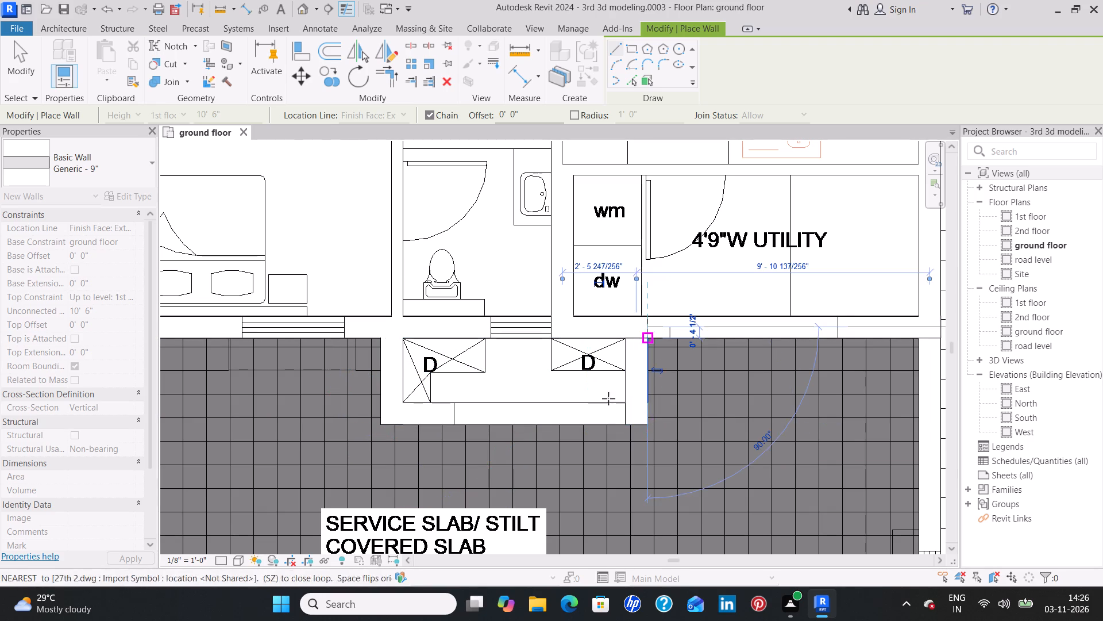
key(Escape)
scroll(452, 423, down, 2)
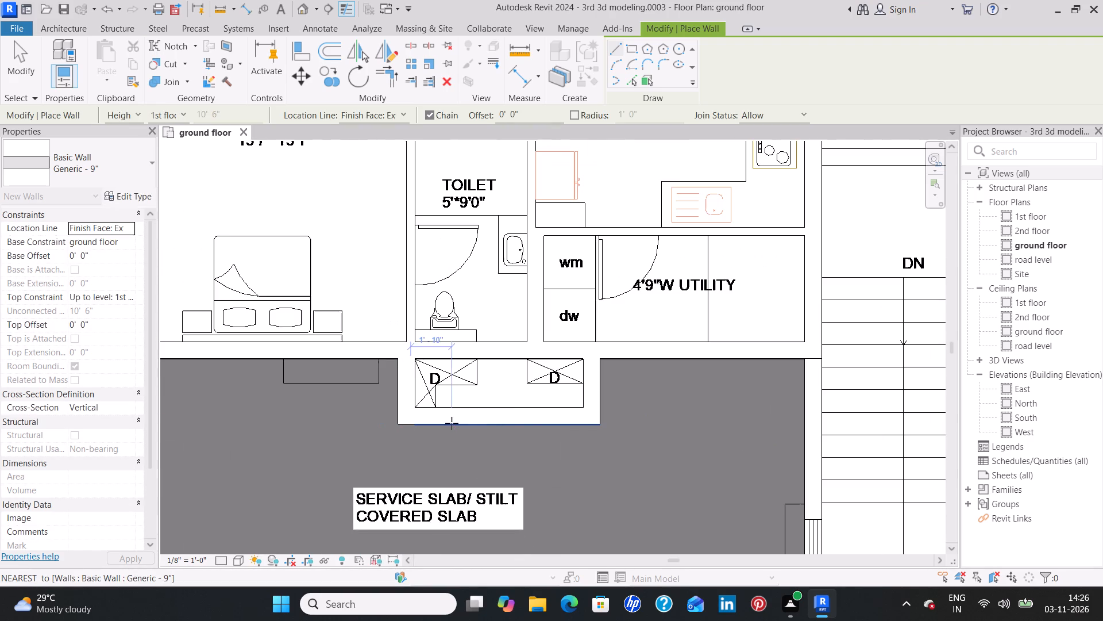
key(Escape)
Draw a Generic - 9" outer wall about 36'1 1/2" long between apartment 3's bedrooms and the service slab, ending at the staircase-side wall.
scroll(511, 386, down, 3)
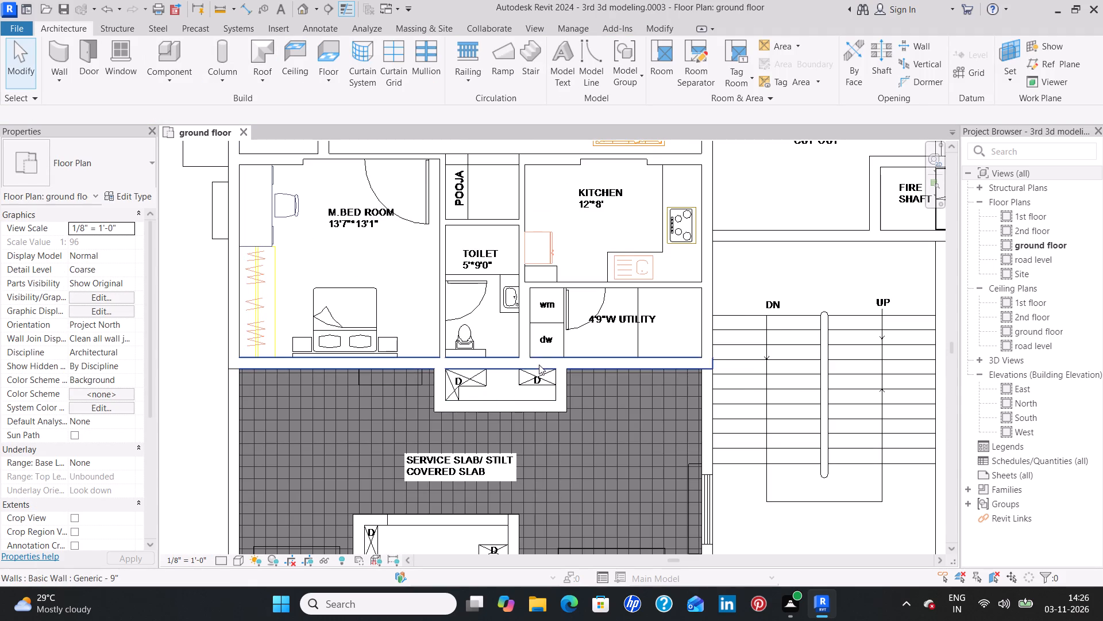
scroll(465, 325, down, 4)
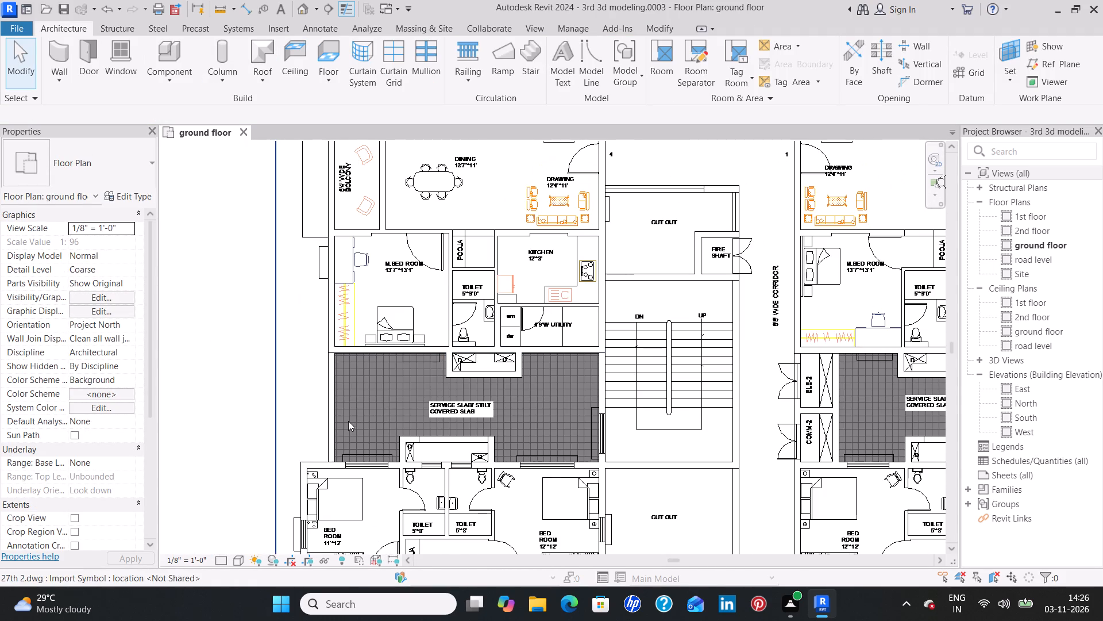
middle_drag(345, 419, 331, 263)
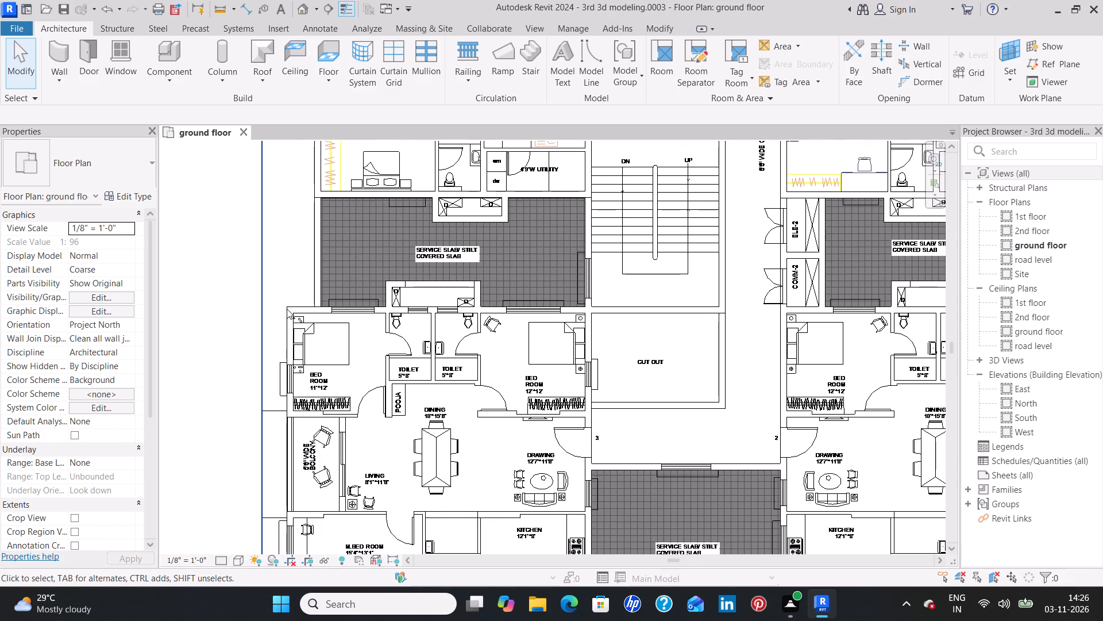
scroll(288, 313, down, 1)
scroll(370, 424, down, 1)
middle_drag(367, 415, 362, 335)
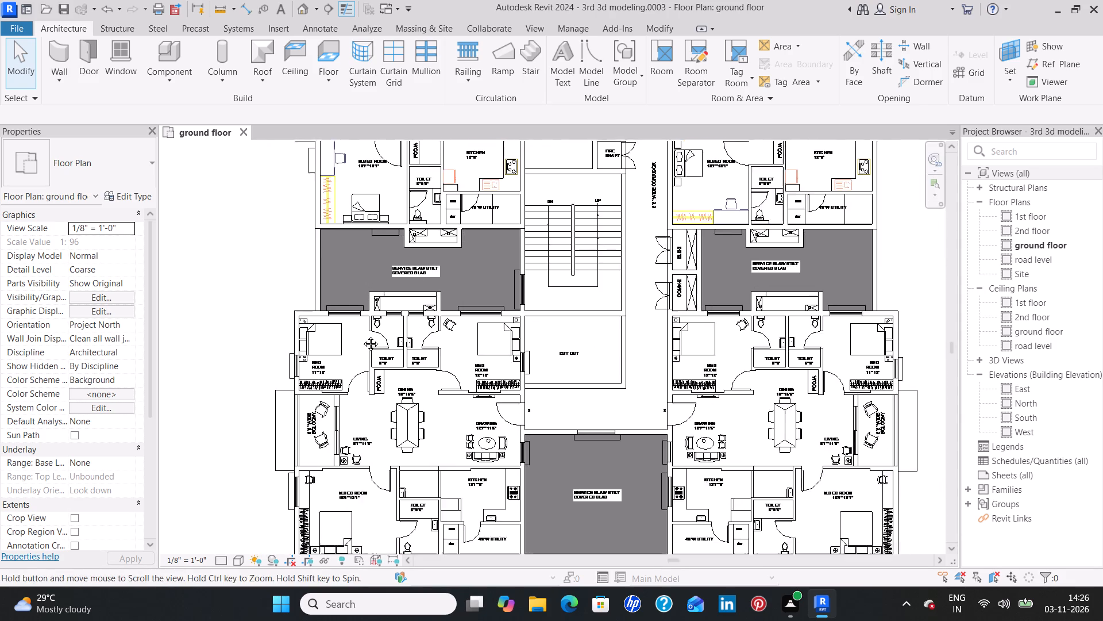
middle_drag(362, 335, 362, 232)
middle_drag(364, 233, 365, 421)
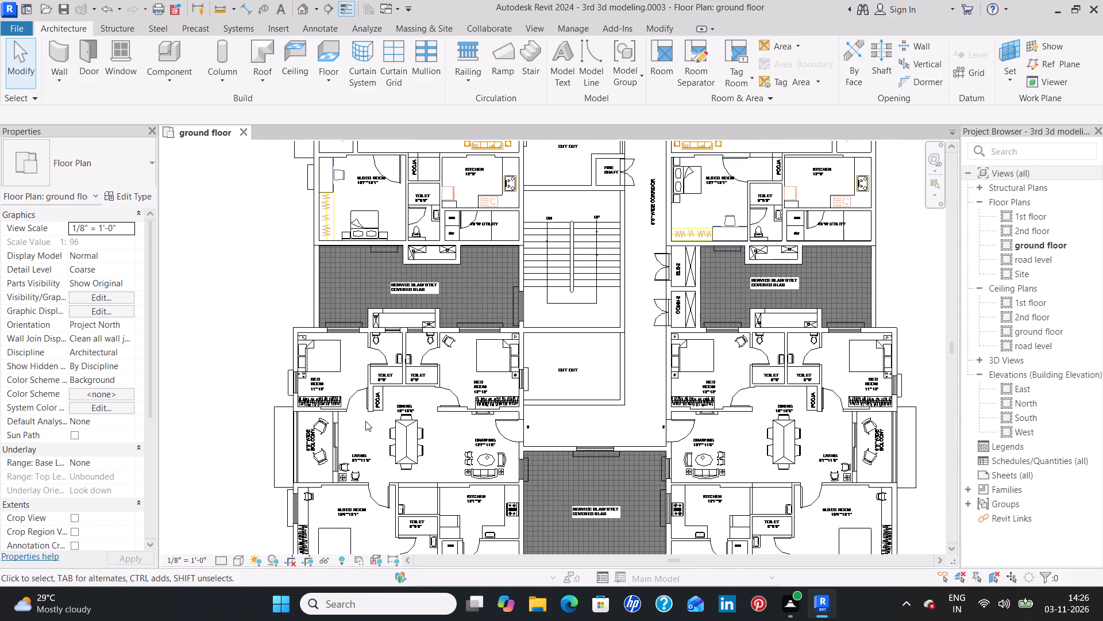
scroll(288, 340, up, 3)
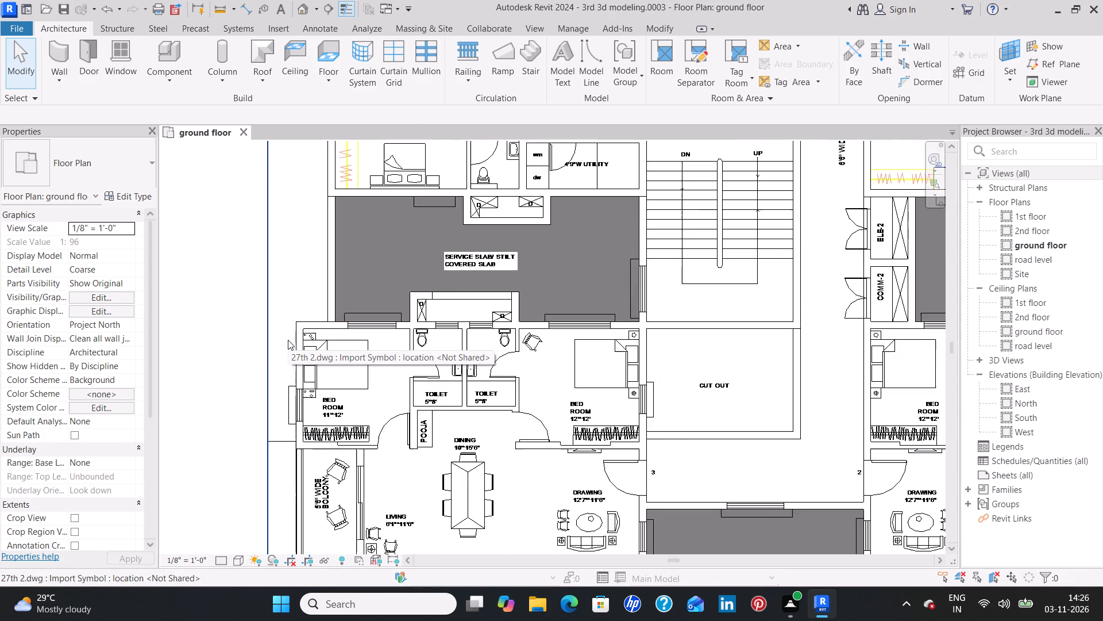
scroll(288, 340, up, 3)
click(58, 49)
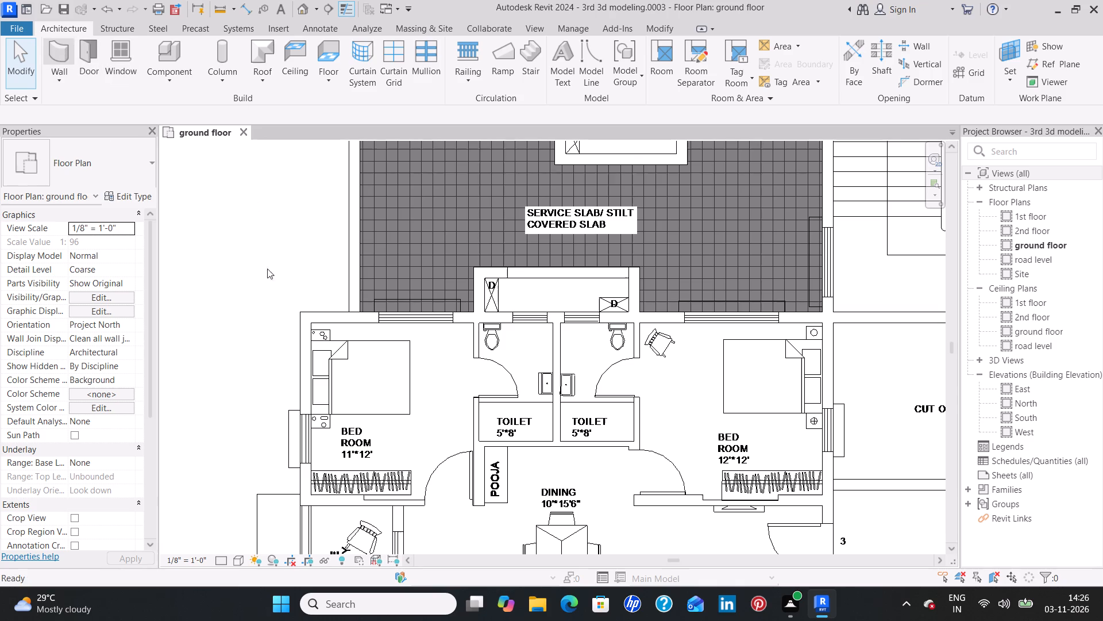
click(301, 312)
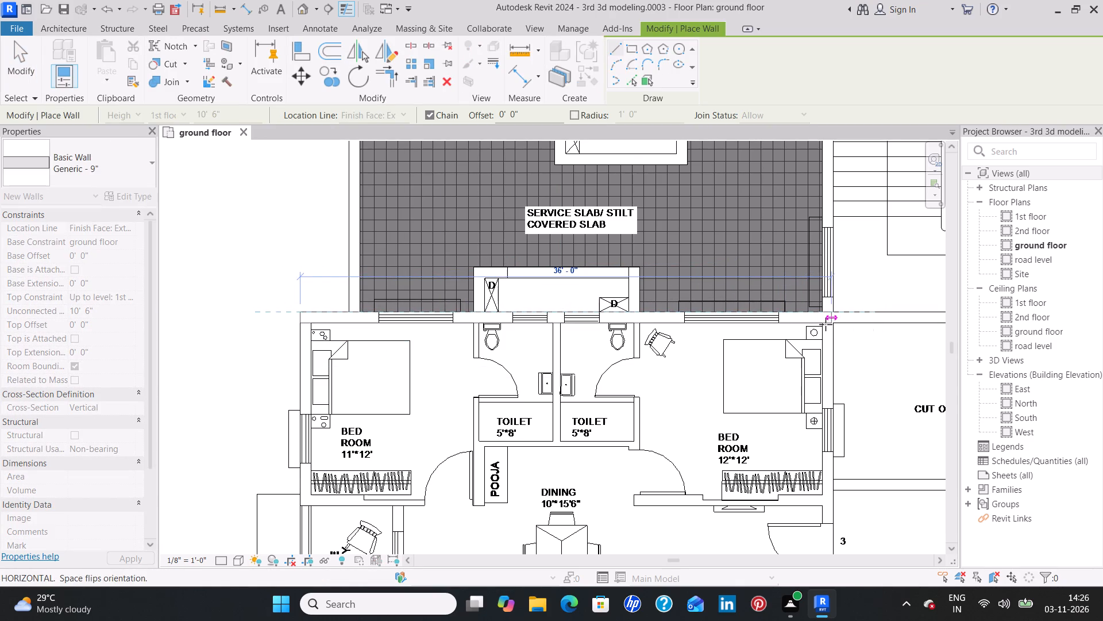
middle_drag(823, 325, 582, 366)
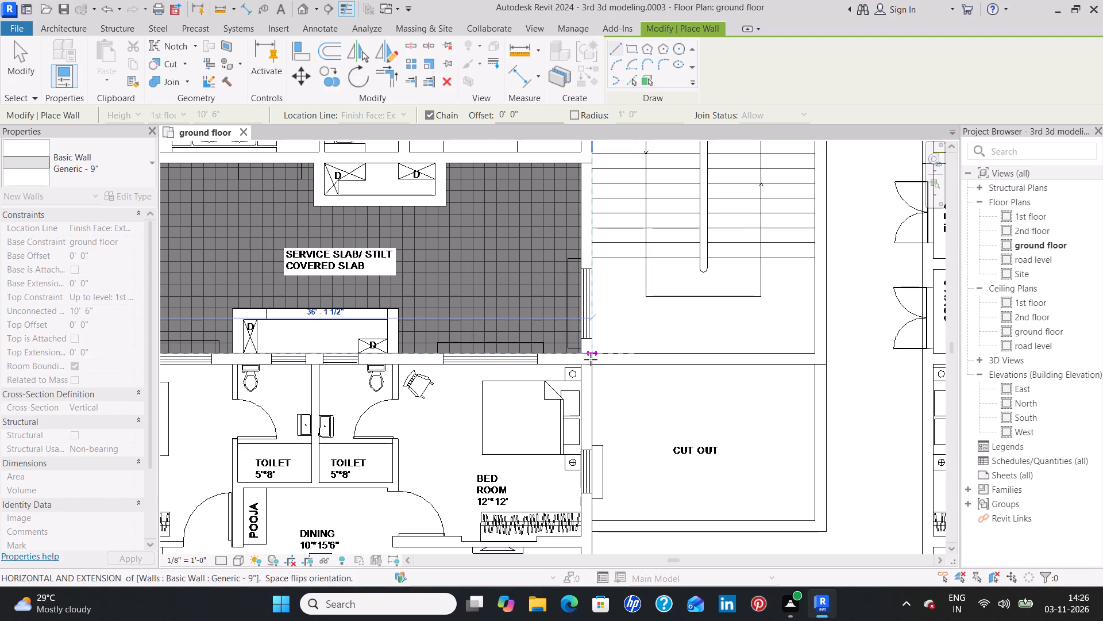
click(593, 354)
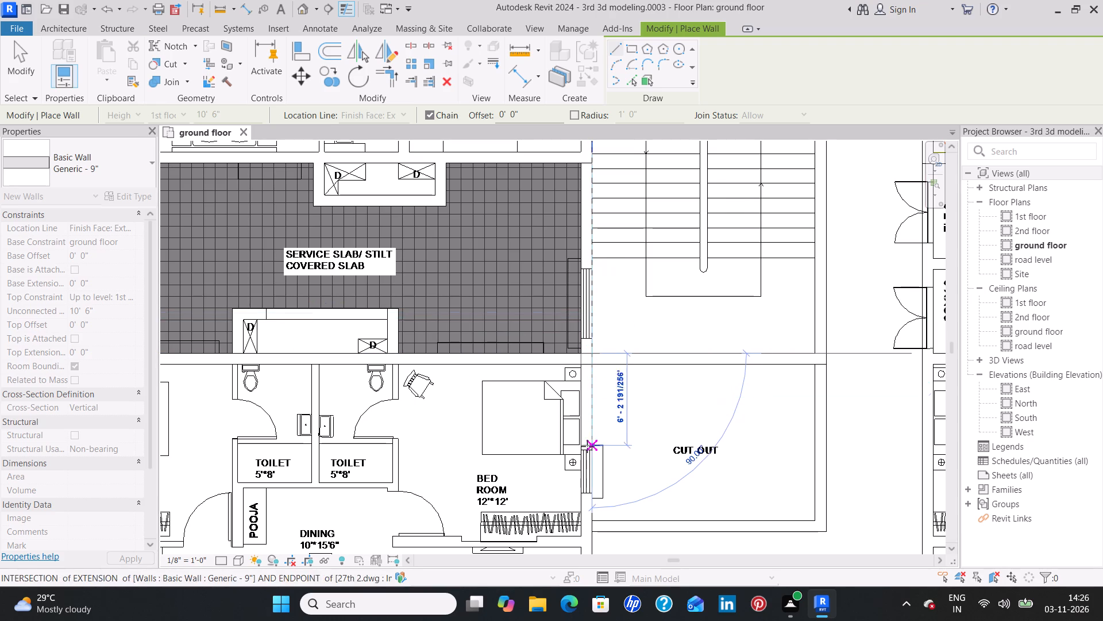
Continue apartment 3's 9" outer wall about 38'10" past the cut out, entrance and kitchen to the outer corner beside the utility.
middle_drag(592, 455, 561, 215)
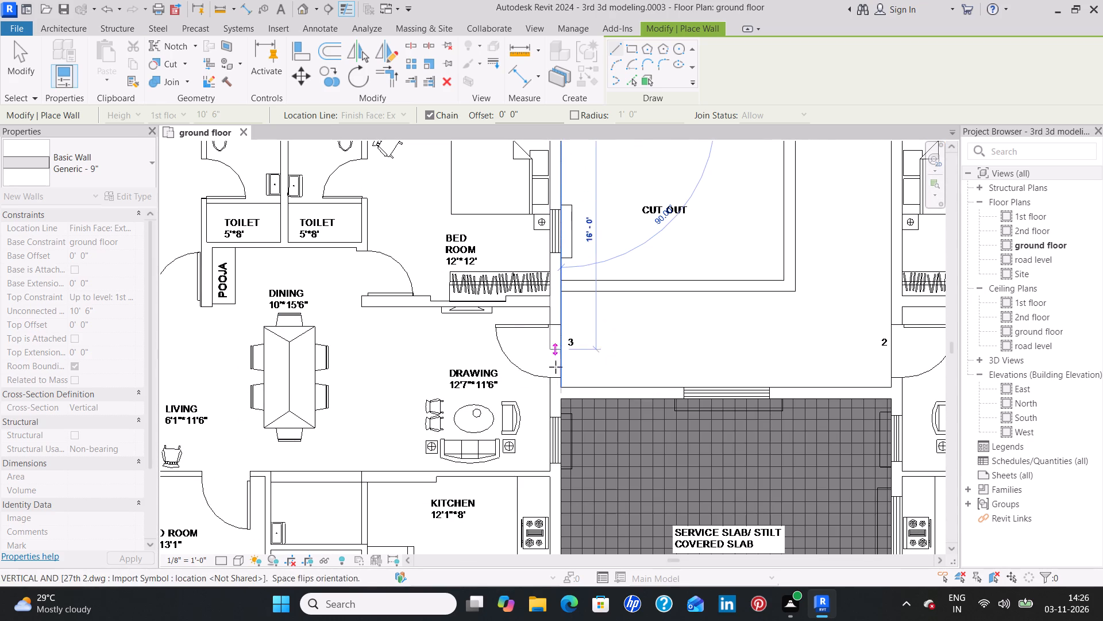
middle_drag(557, 411, 549, 209)
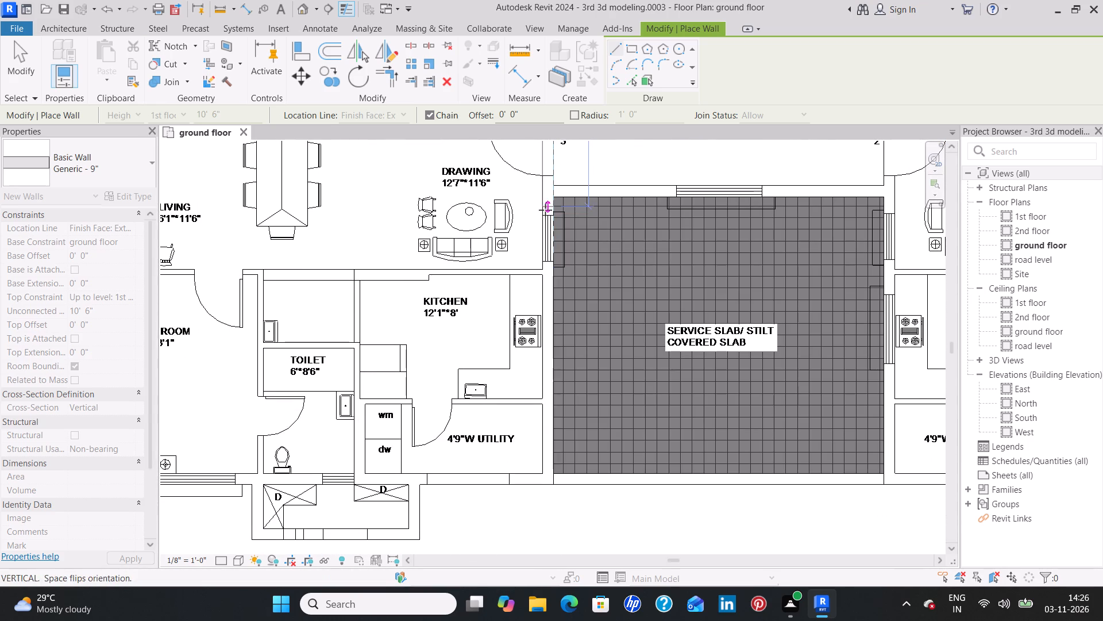
click(555, 486)
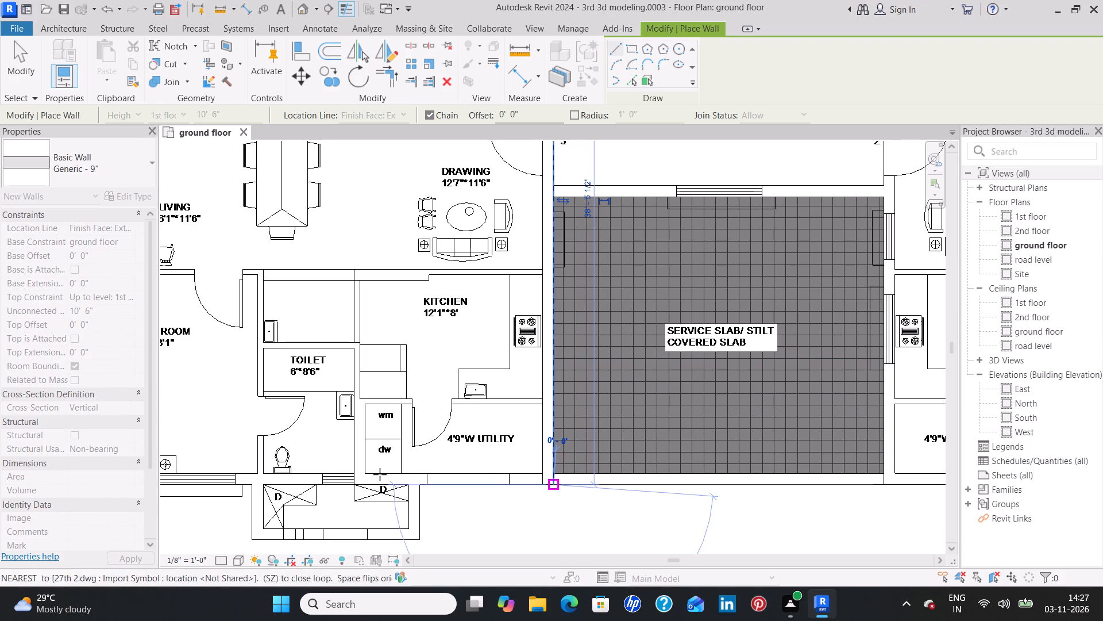
Close apartment 3's 9" outer wall outside the utility, toilet and M.Bed Room, returning along the balcony side to the 11'*12' bedroom's starting corner.
middle_drag(207, 482, 461, 440)
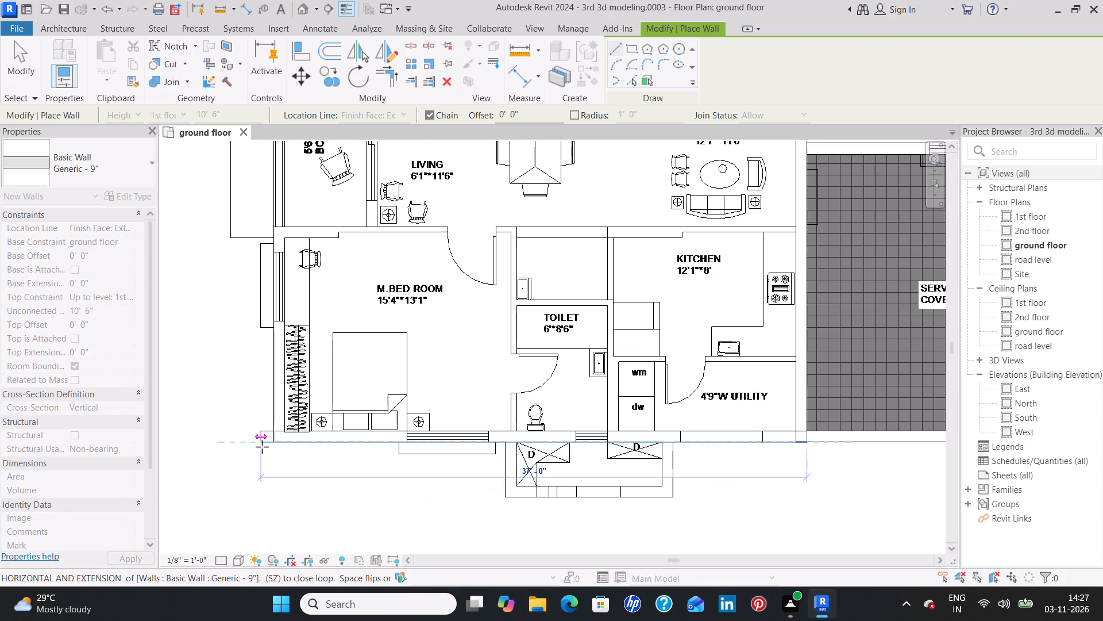
click(268, 443)
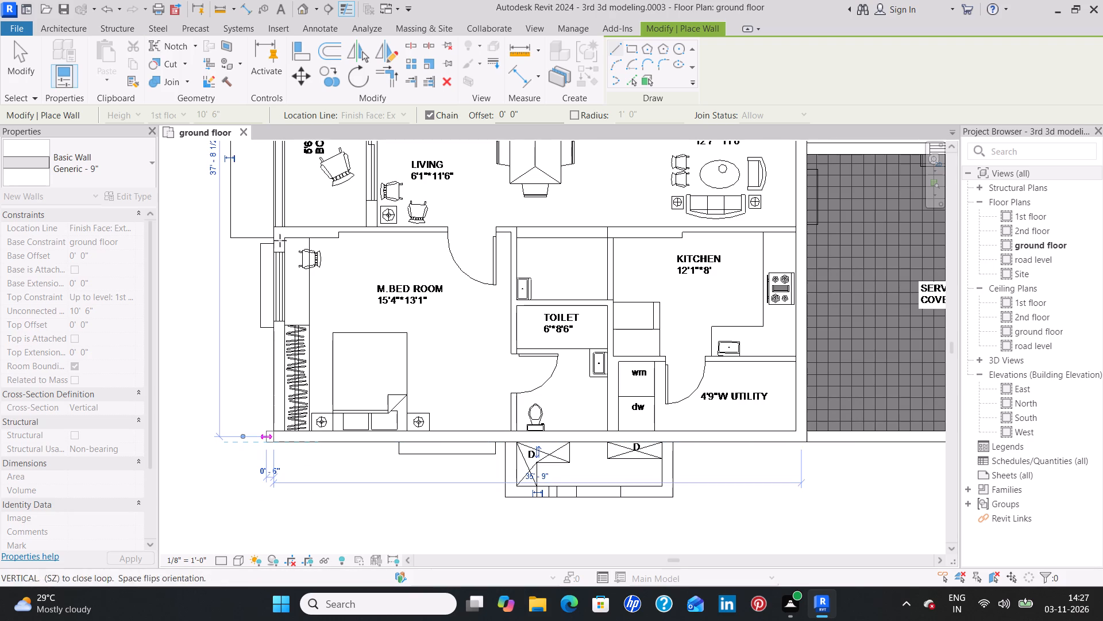
middle_drag(282, 188, 286, 465)
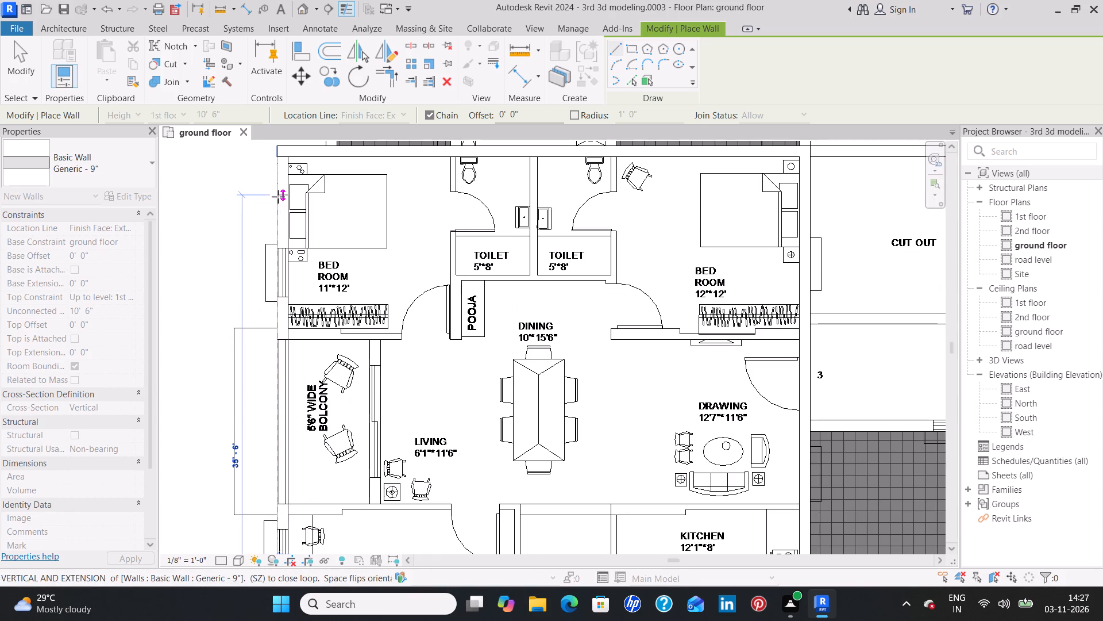
middle_drag(278, 197, 272, 334)
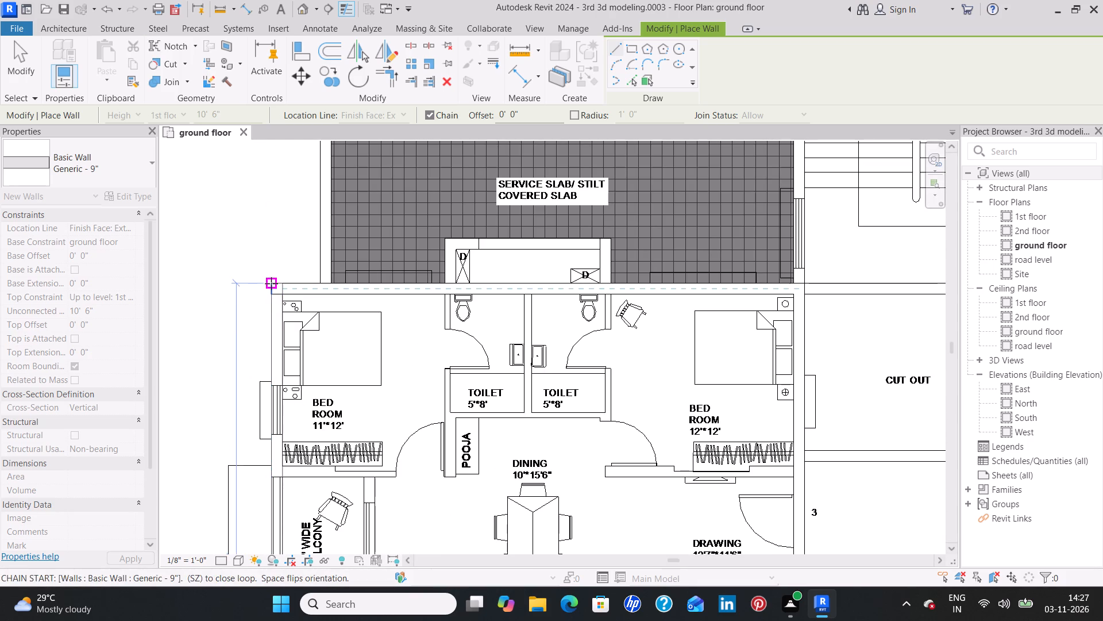
scroll(271, 285, up, 3)
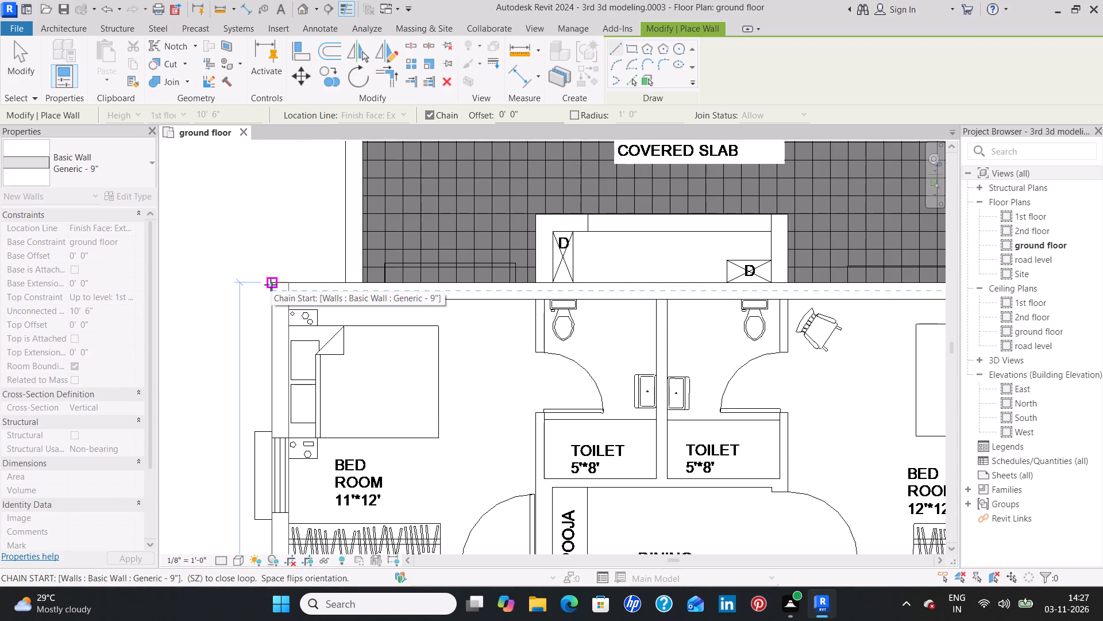
click(271, 282)
key(Escape)
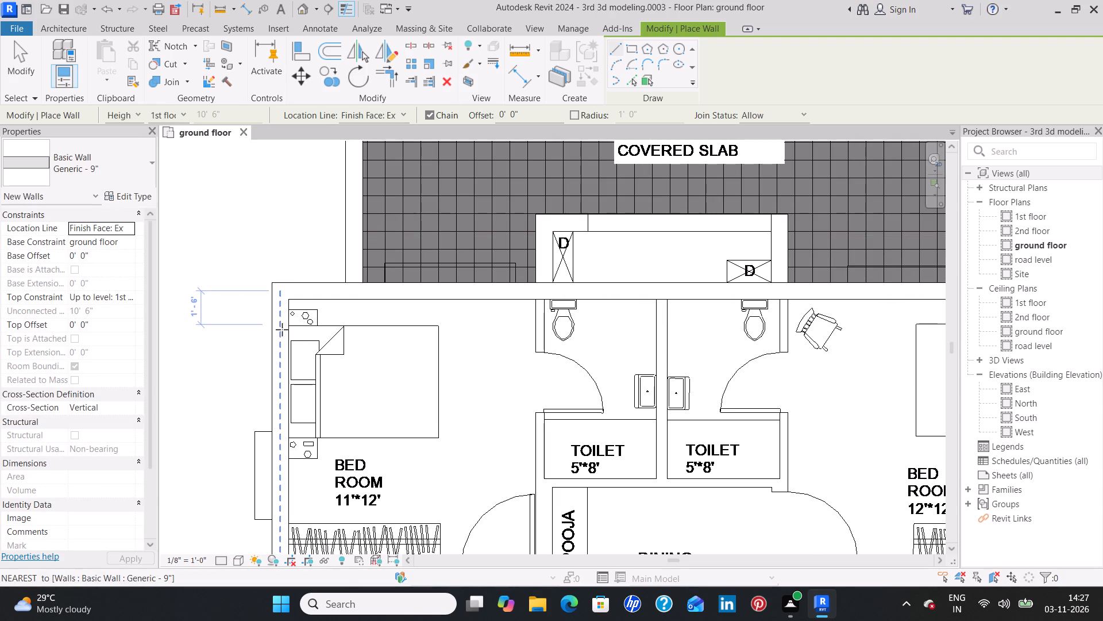
Draw a short Generic - 9" wall between the 11'*12' bedroom and the balcony, from the outer wall to where the drawn wall narrows.
scroll(273, 341, down, 2)
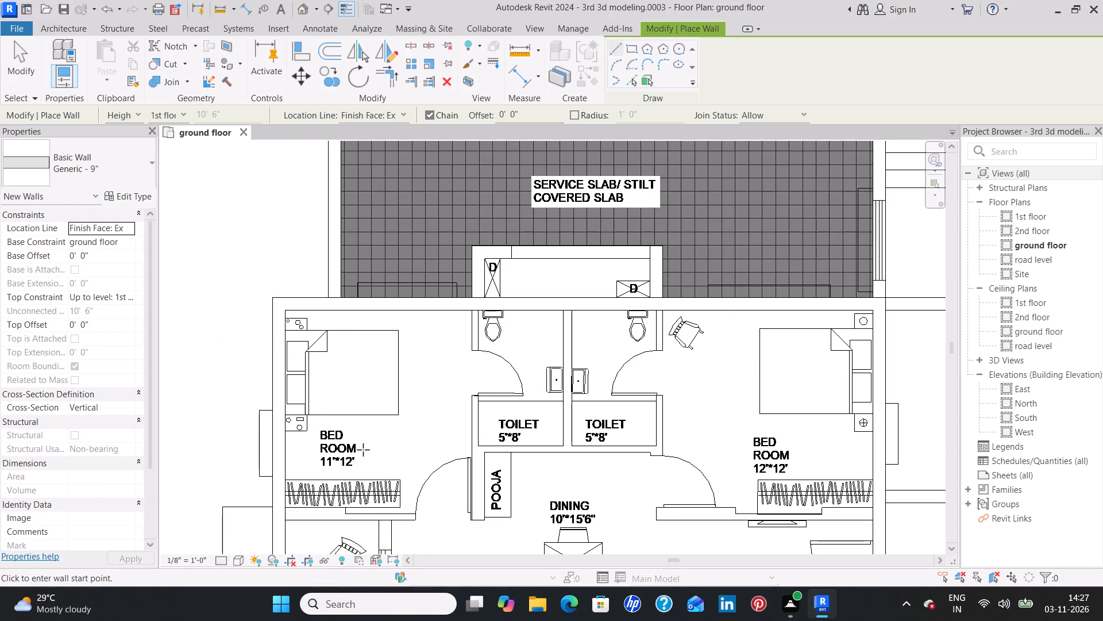
middle_drag(362, 450, 348, 259)
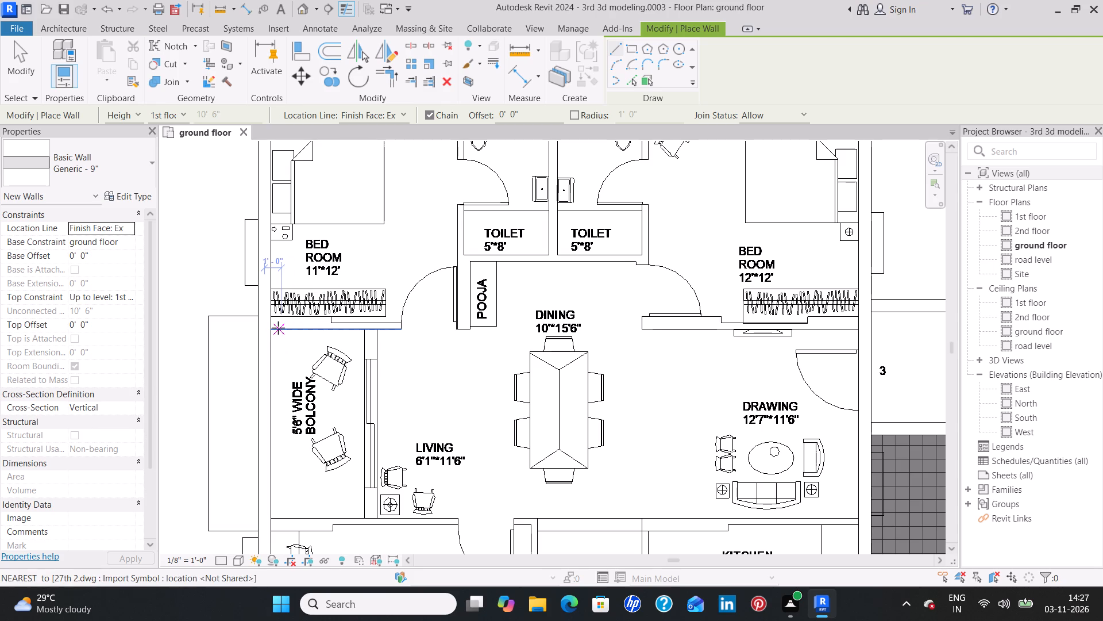
scroll(278, 328, up, 3)
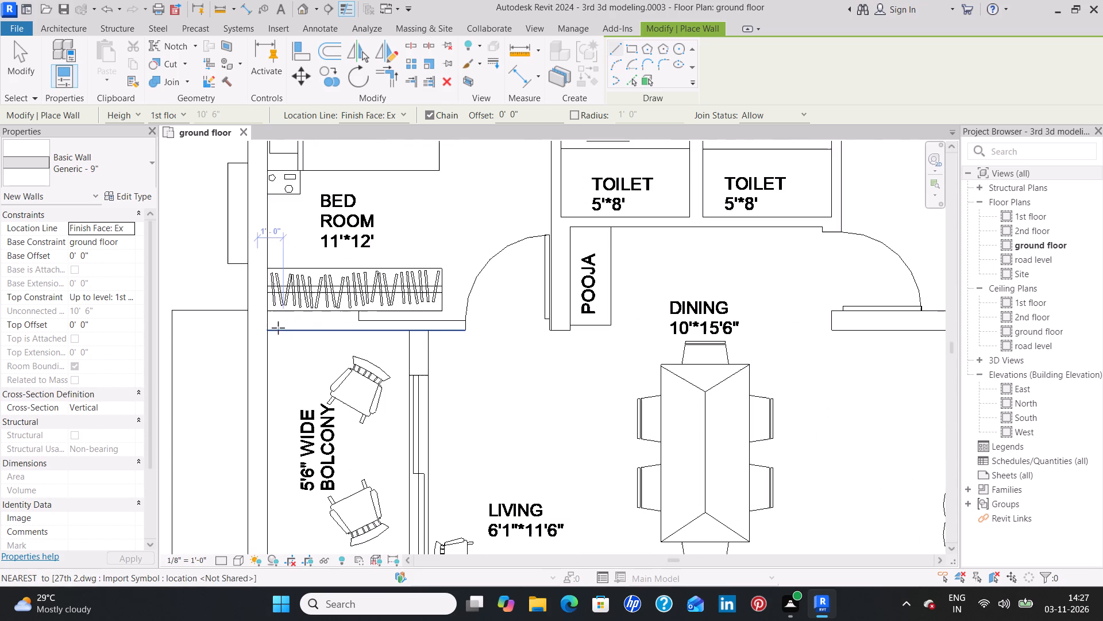
click(265, 311)
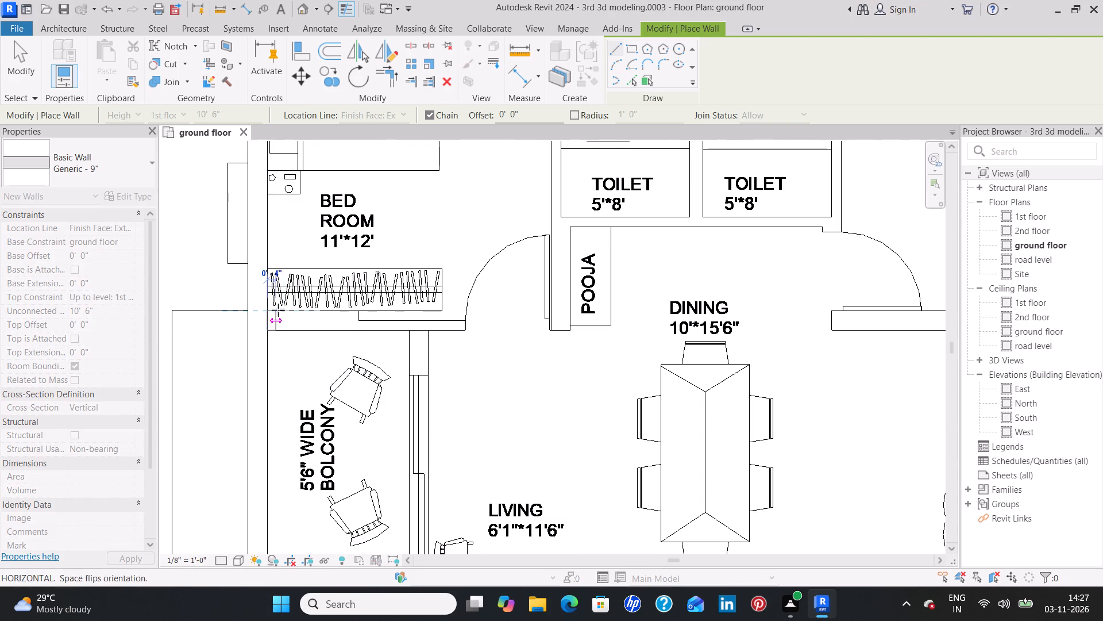
click(360, 313)
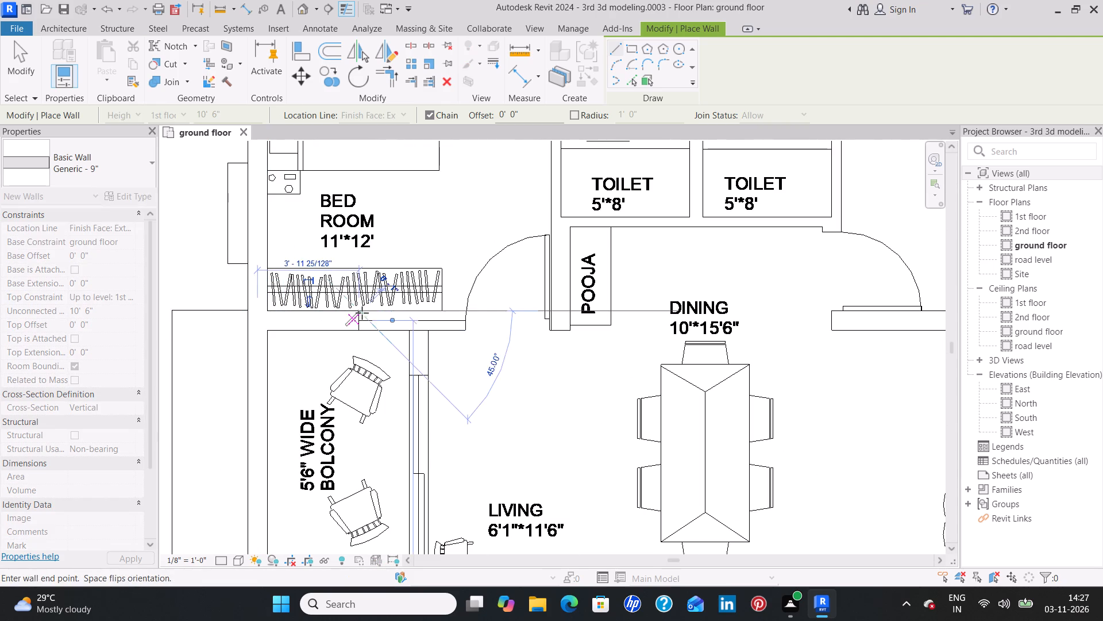
key(Escape)
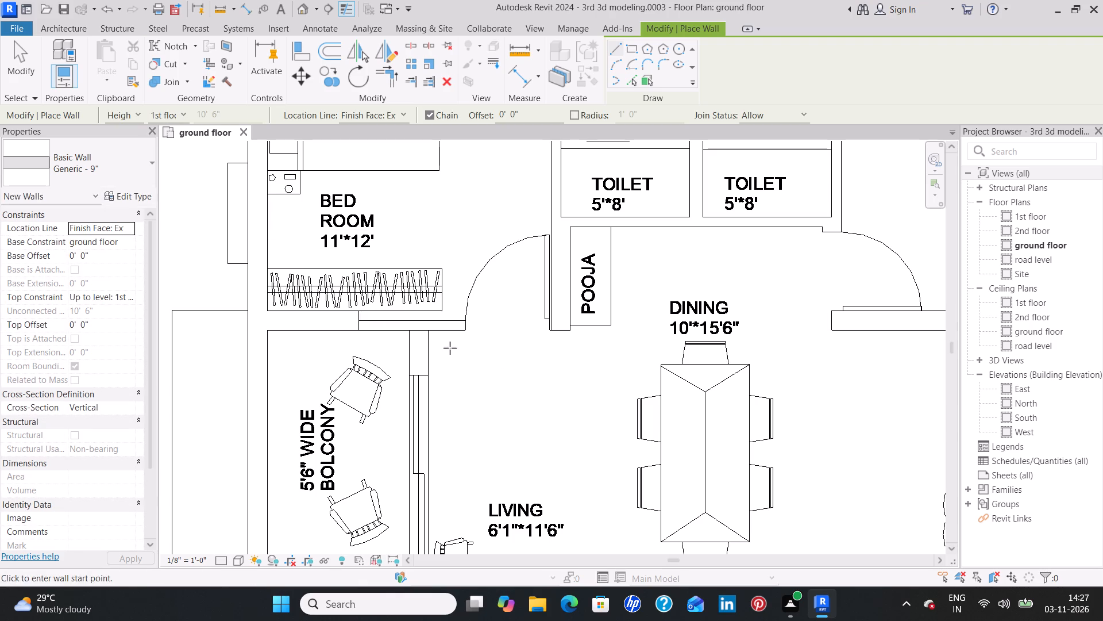
Draw a Generic - 9" wall about 11'1 1/2" long between the 5'6" wide balcony and the living area.
click(427, 331)
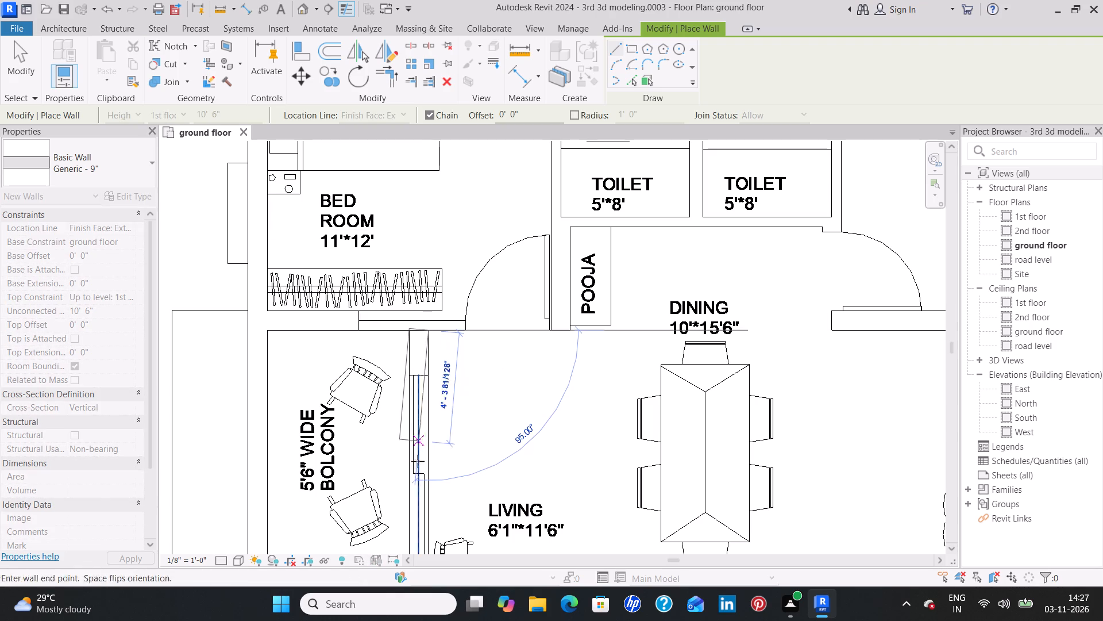
middle_drag(434, 498, 462, 310)
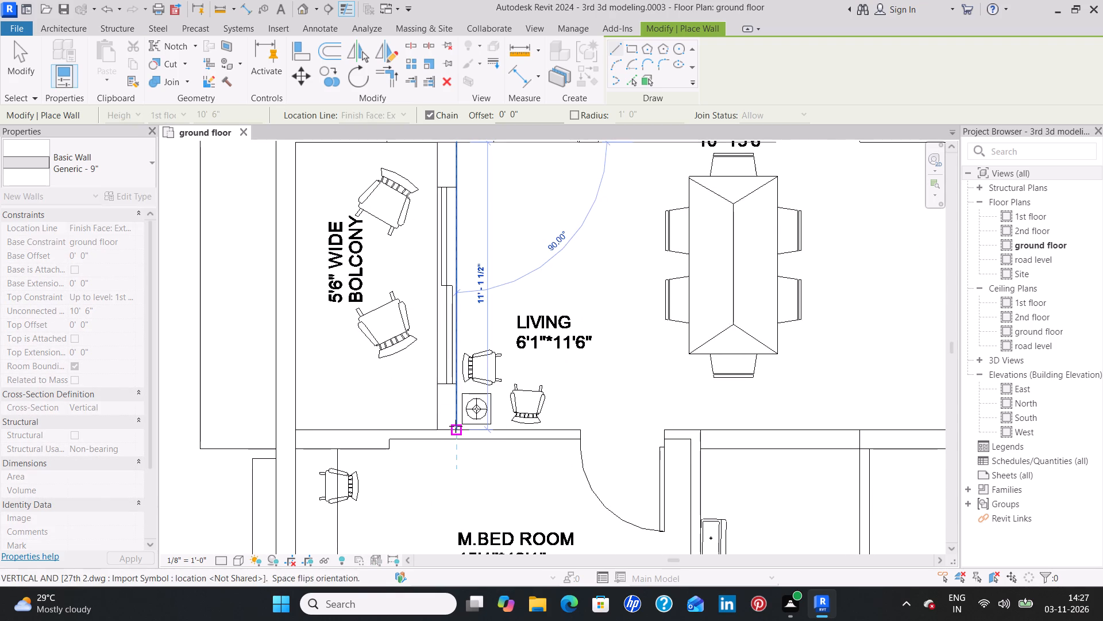
click(456, 430)
key(Escape)
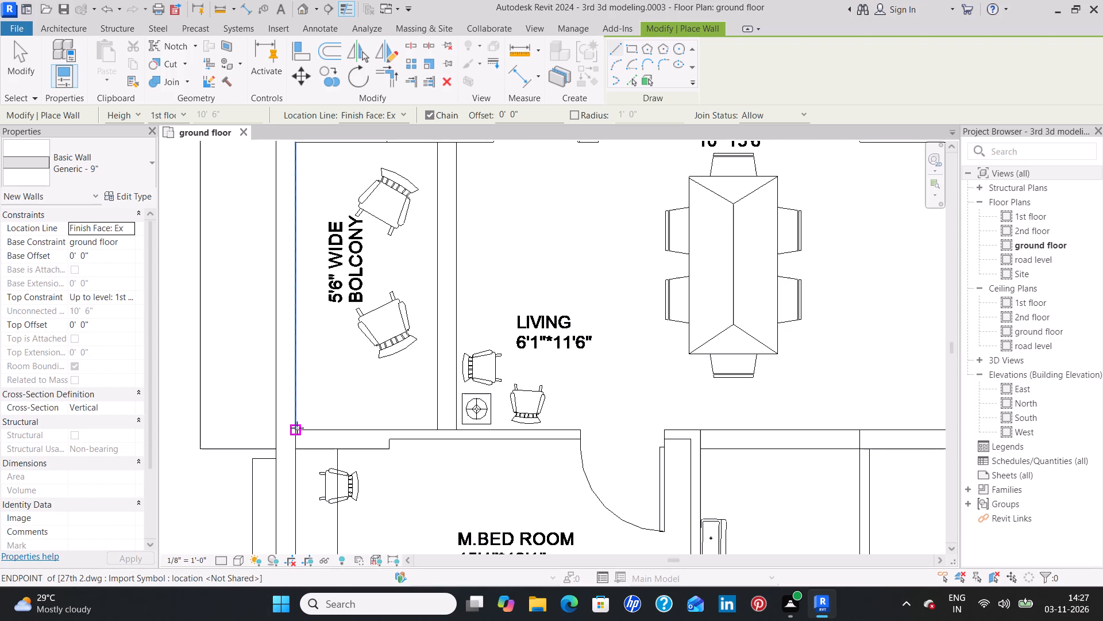
Draw a Generic - 9" wall about 3'7" long between the balcony and the M.Bed Room, from the outer wall to the narrower section.
click(295, 429)
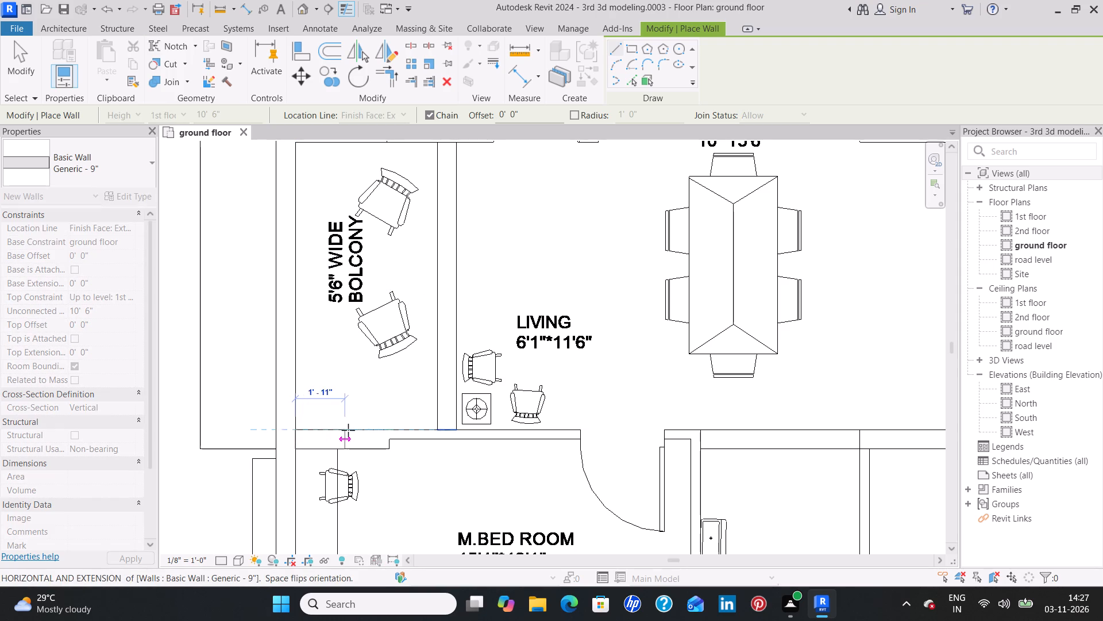
scroll(392, 431, up, 3)
click(390, 431)
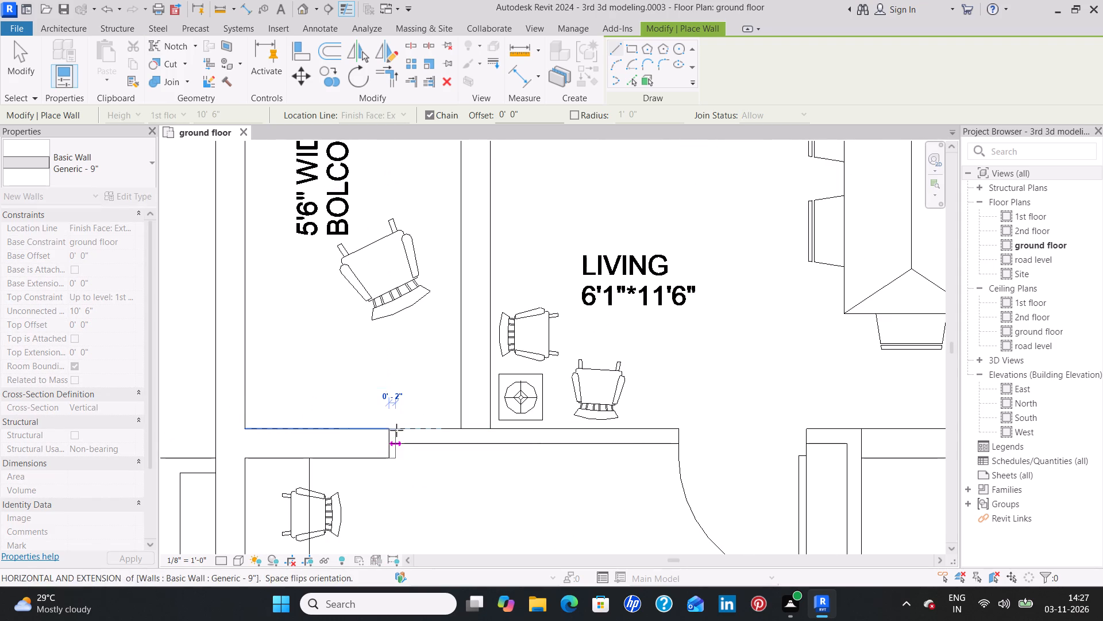
key(Escape)
Draw a Generic - 9" wall 4'0" long behind the pooja, up to the toilet wall, flipped to the bedroom door side.
scroll(495, 474, down, 6)
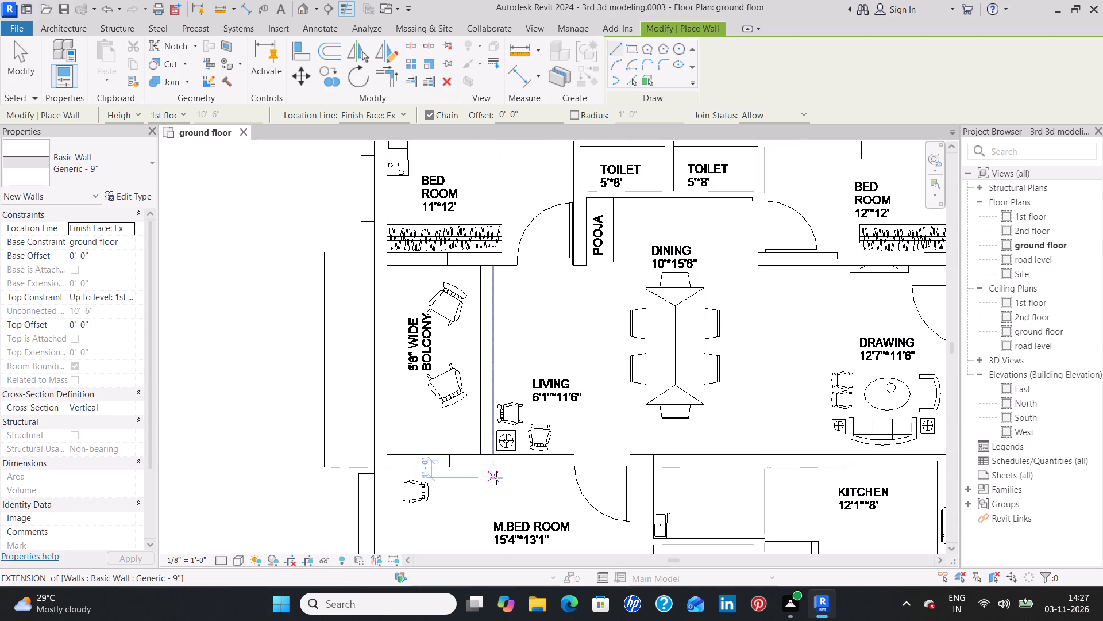
scroll(496, 479, down, 1)
middle_drag(495, 477, 477, 333)
middle_drag(527, 446, 514, 451)
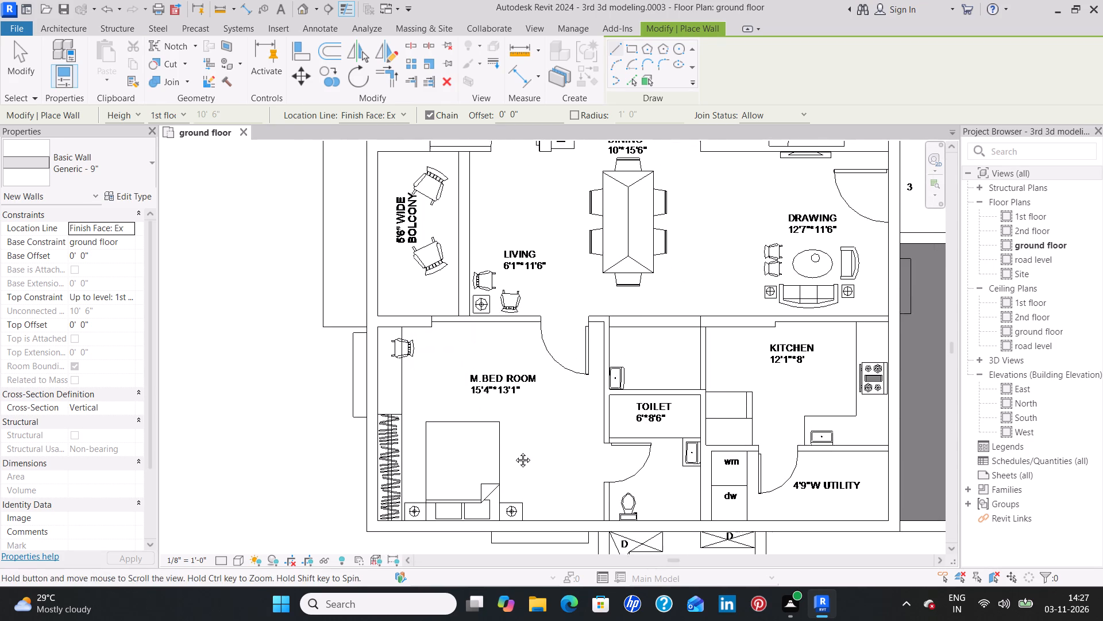
middle_drag(514, 451, 395, 489)
middle_drag(410, 322, 373, 443)
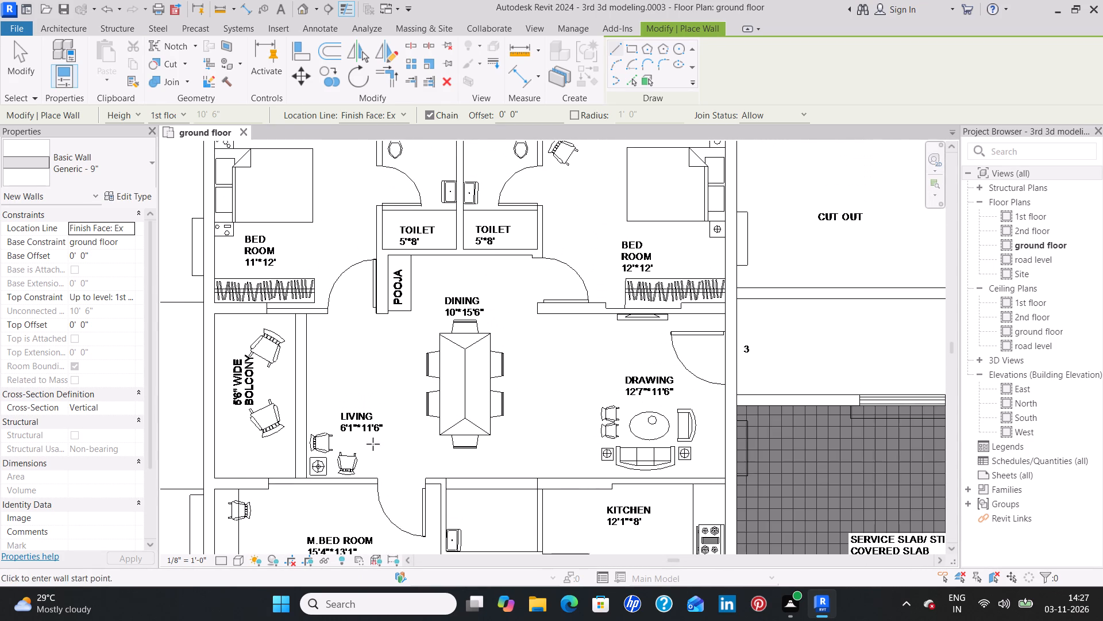
middle_drag(377, 290, 352, 372)
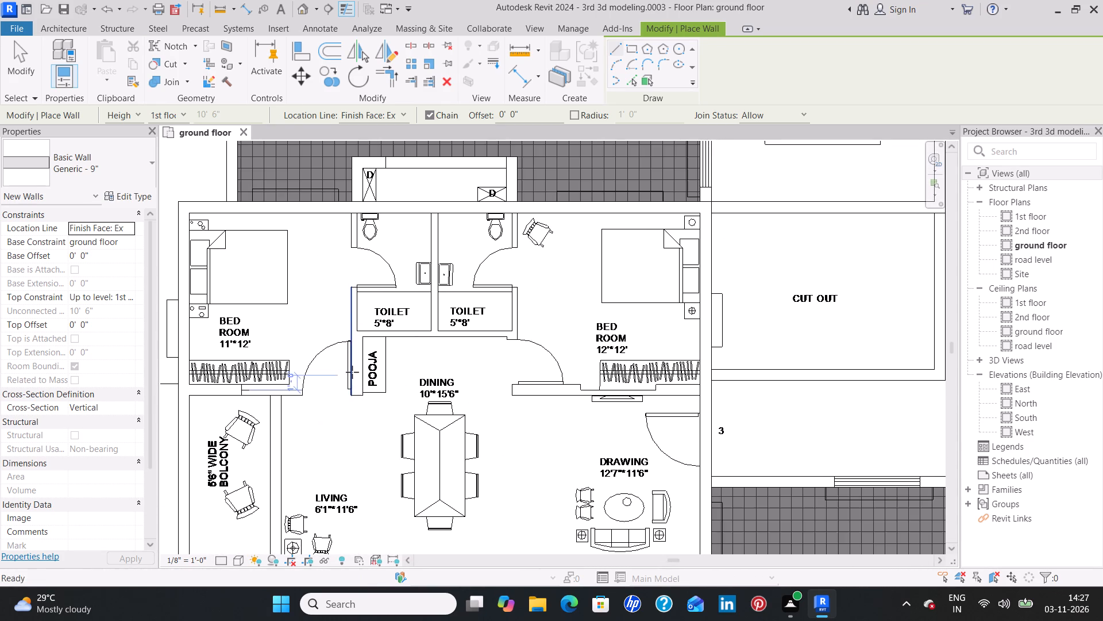
scroll(365, 394, up, 3)
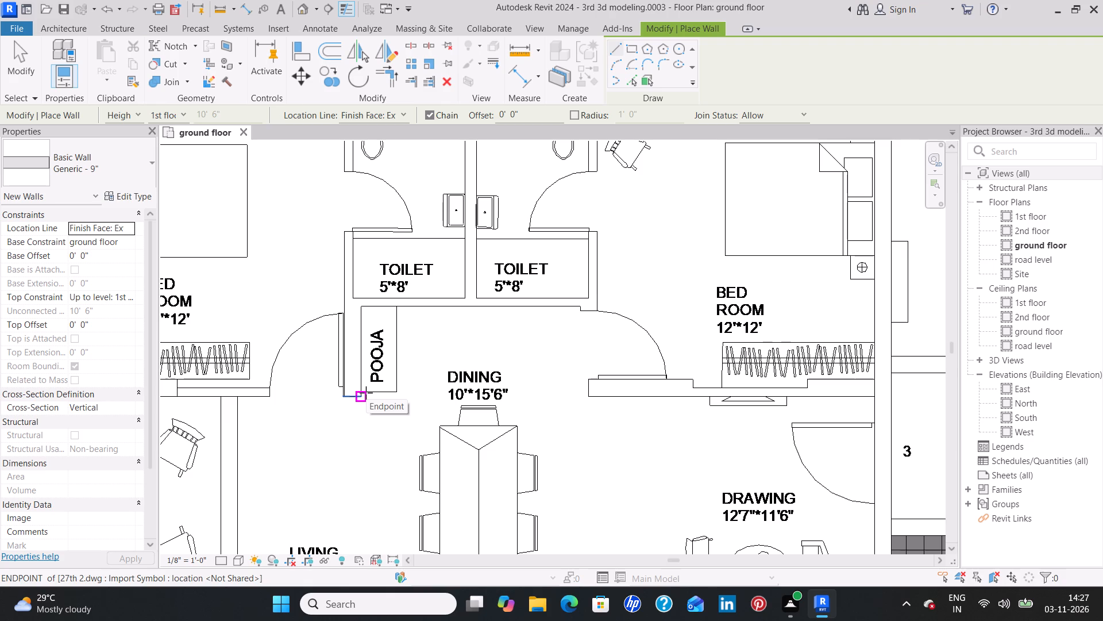
click(360, 395)
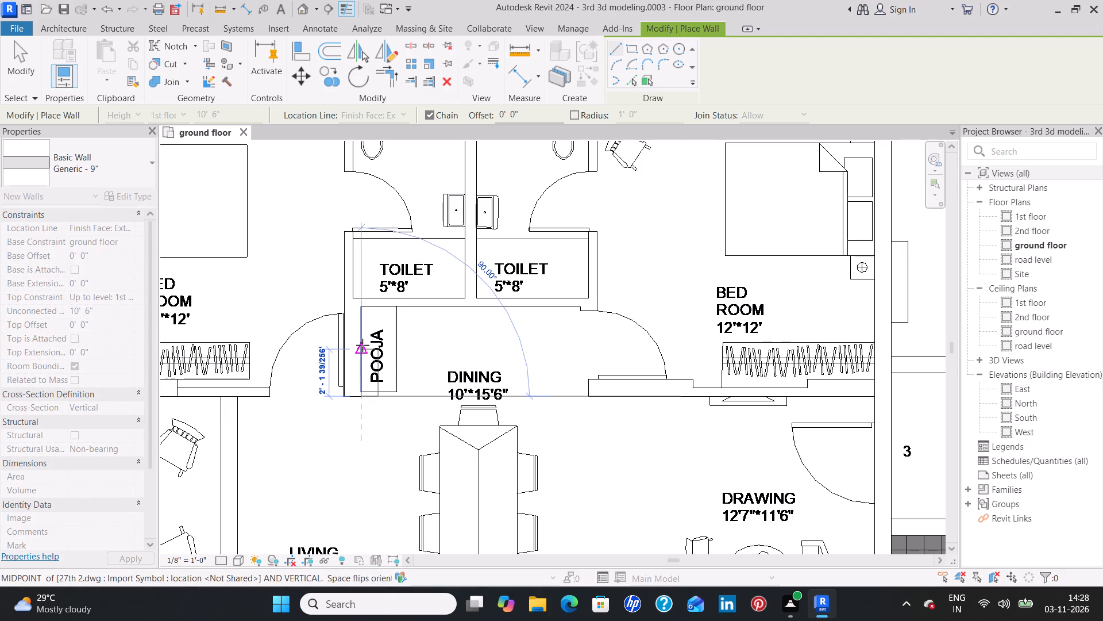
key(space)
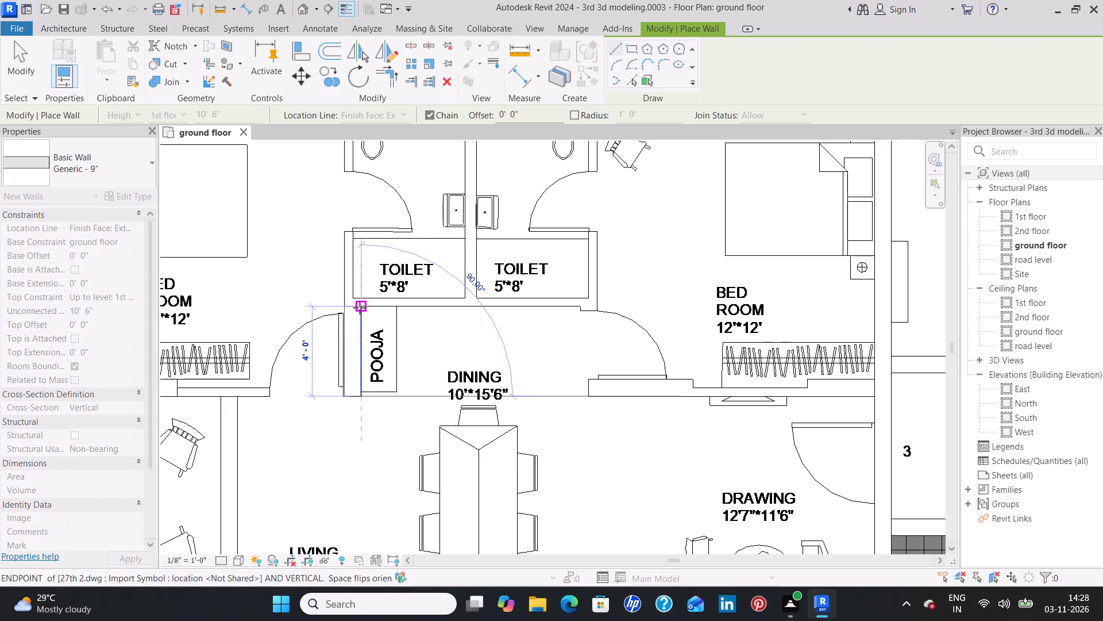
click(360, 306)
key(Escape)
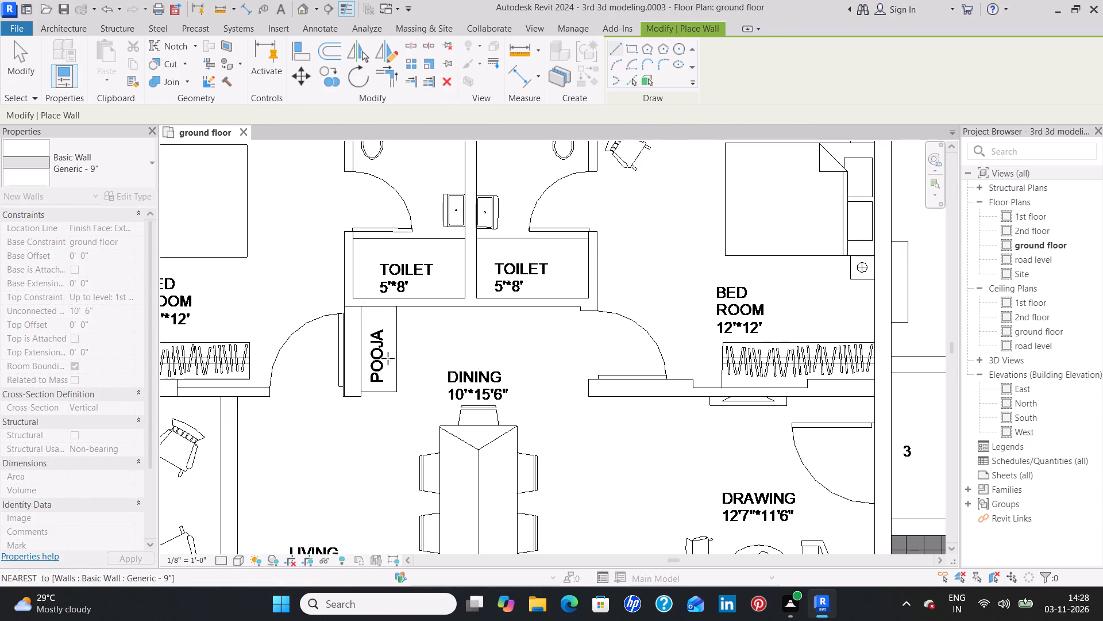
Draw Generic - 9" walls from the toilet corner about 4'1" past the 12'*12' bedroom's door, turning about 5'1" to the wardrobe recess.
middle_drag(567, 404, 456, 419)
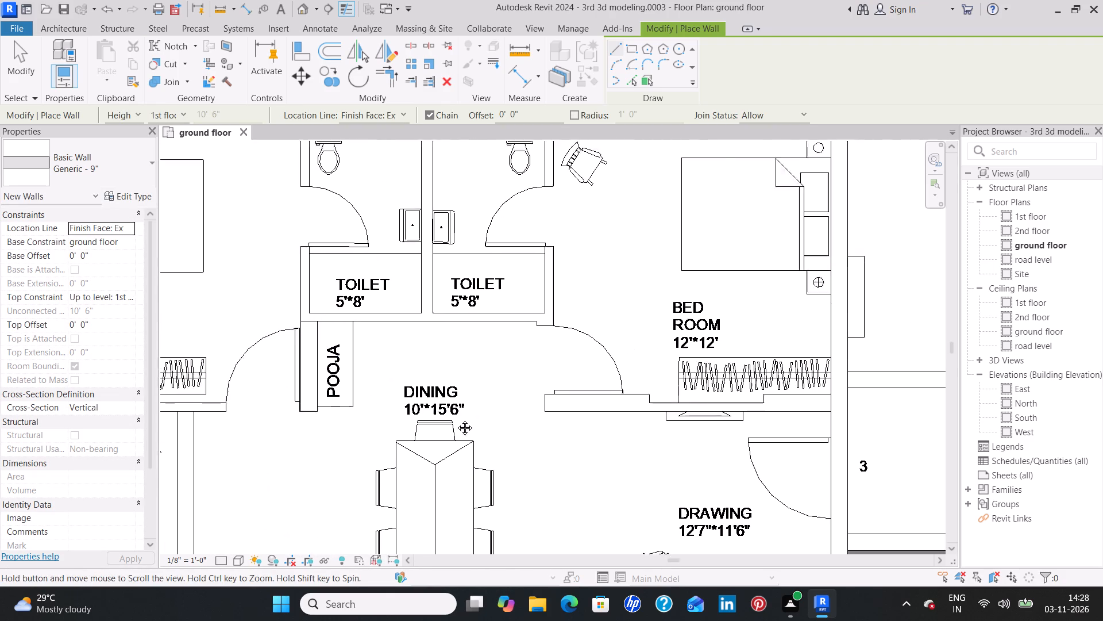
middle_drag(456, 419, 355, 397)
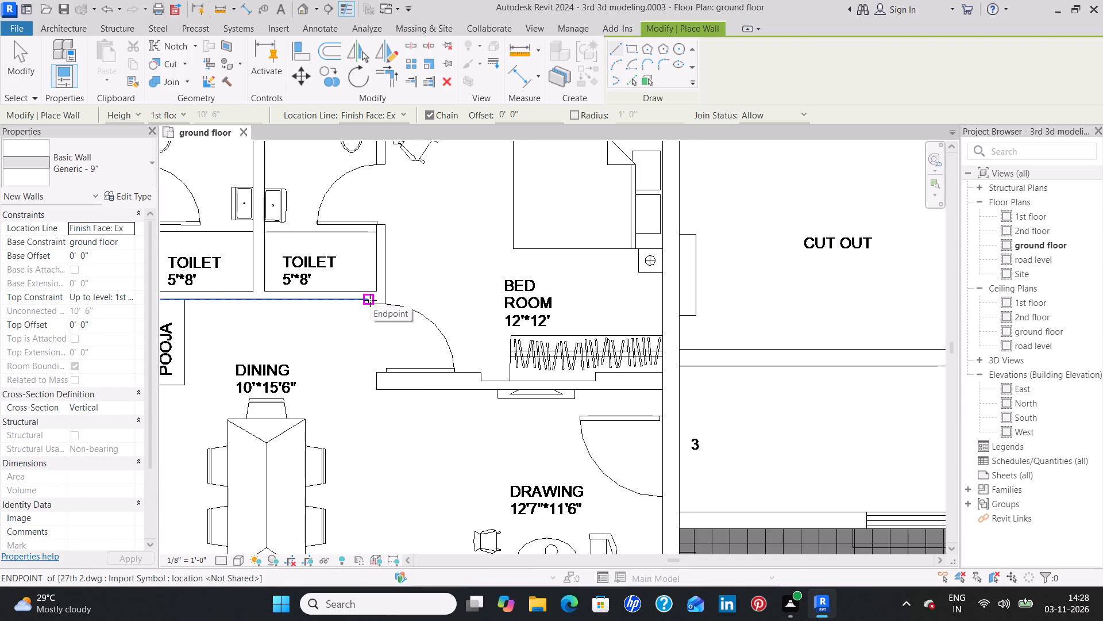
scroll(367, 299, up, 3)
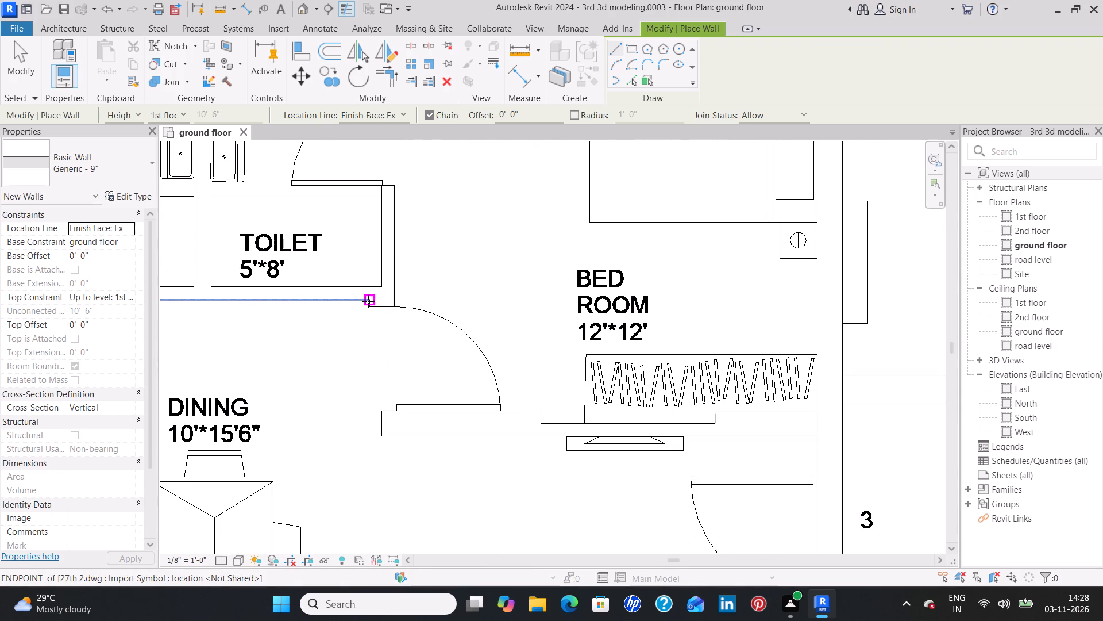
click(369, 300)
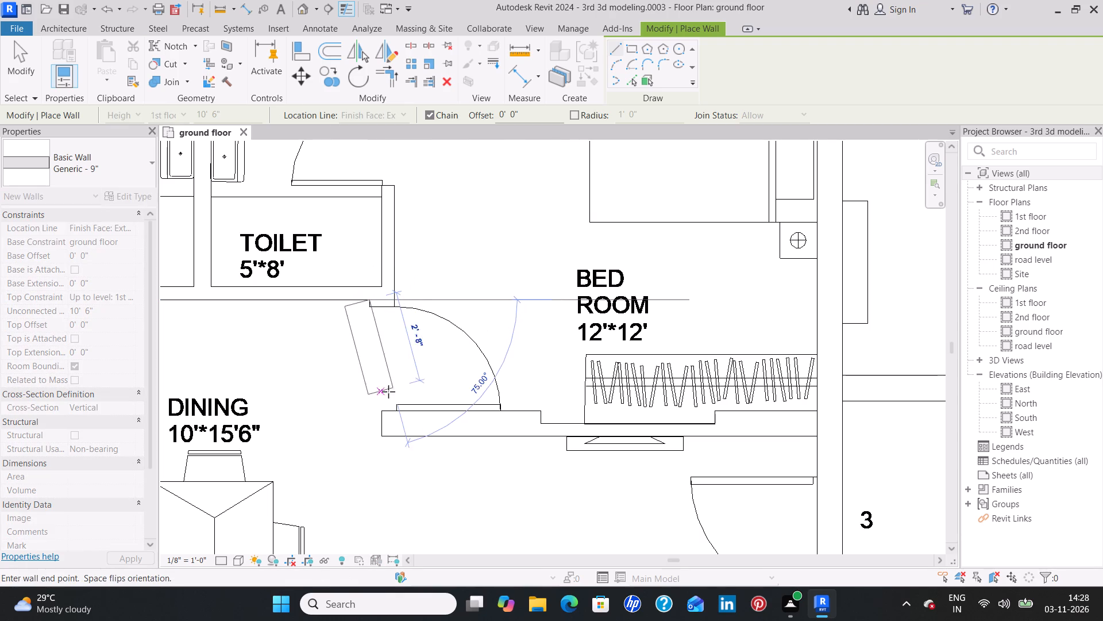
key(space)
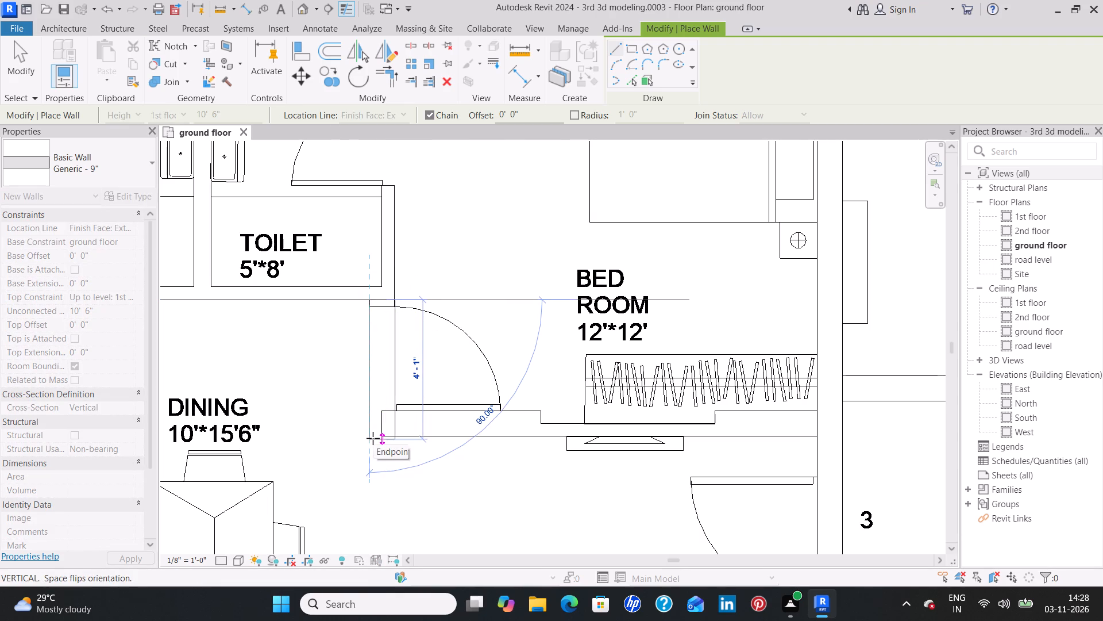
click(375, 437)
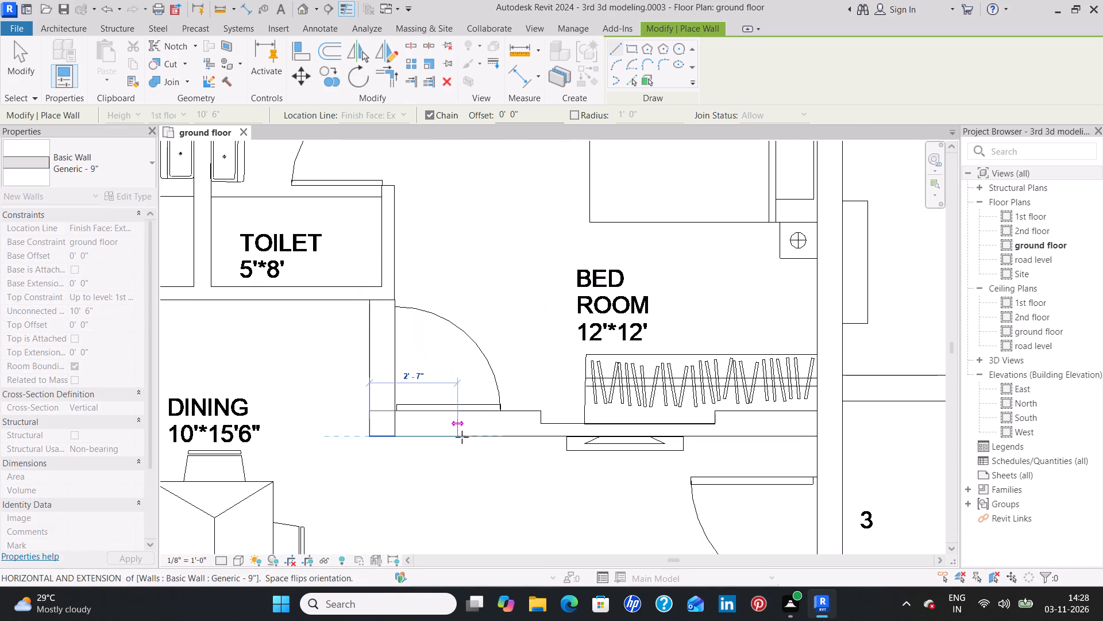
click(542, 436)
key(Escape)
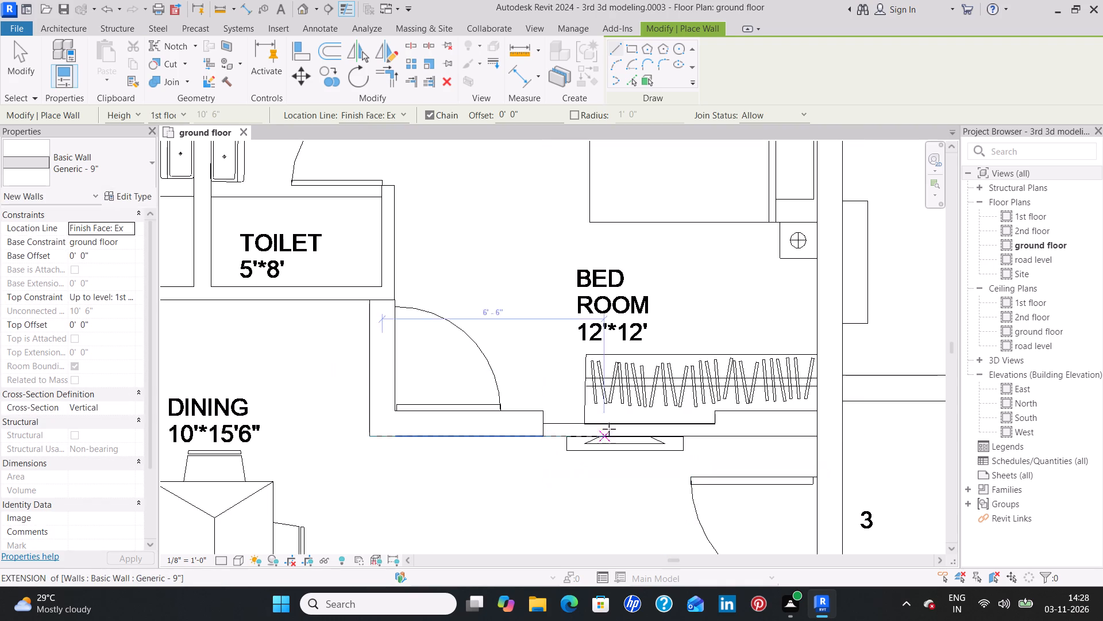
Draw a Generic - 9" wall about 2'11 1/2" long from the wardrobe recess to the outer wall, between the 12'*12' bedroom and drawing room.
click(715, 435)
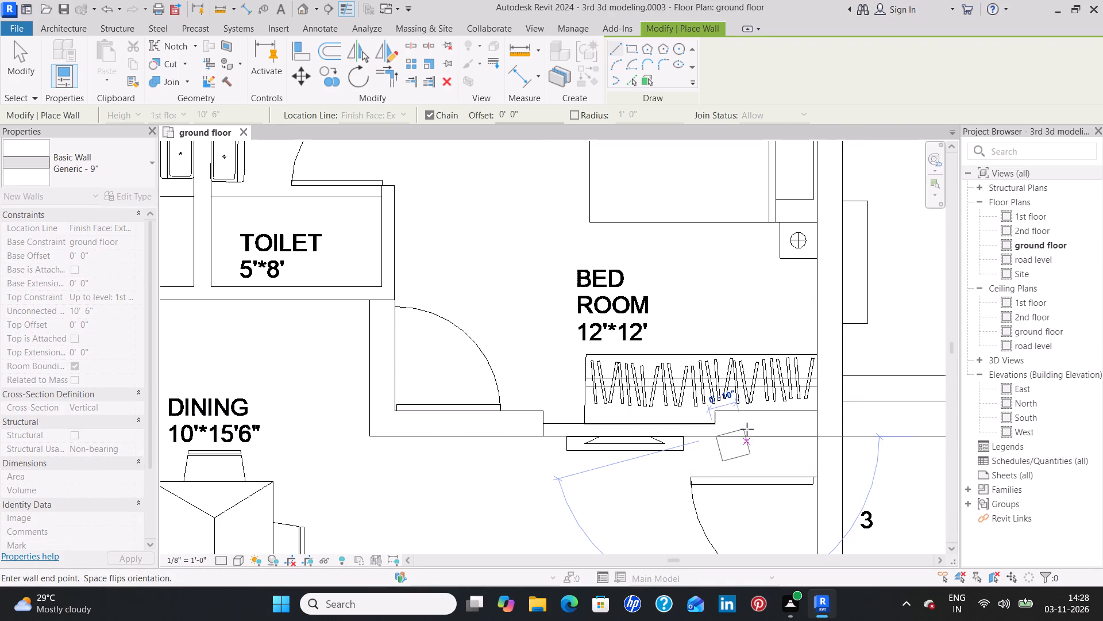
key(space)
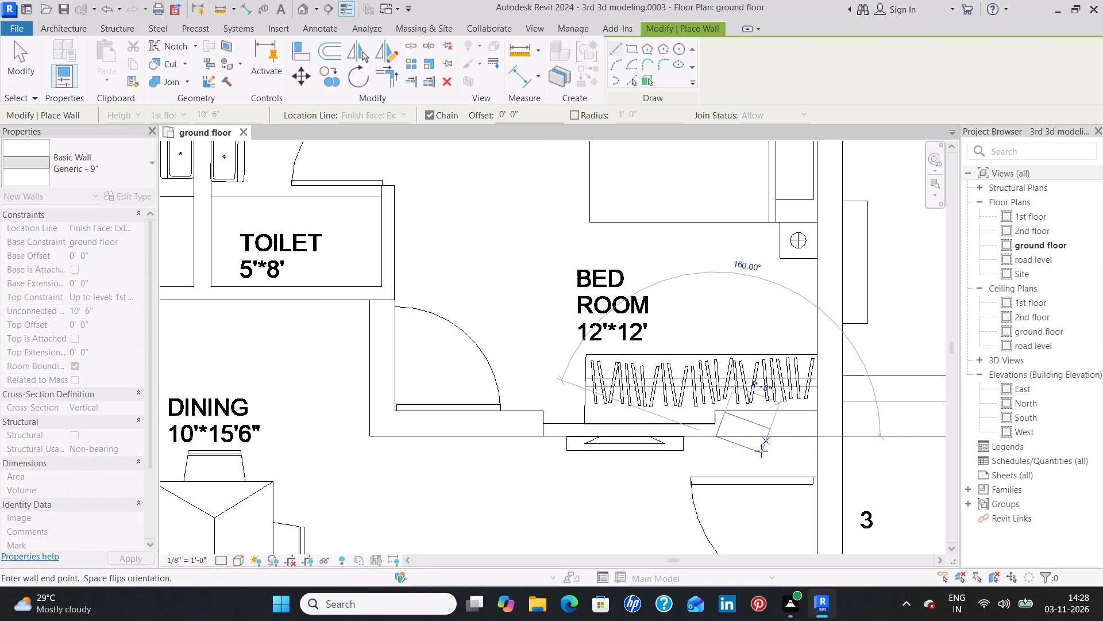
click(819, 436)
key(Escape)
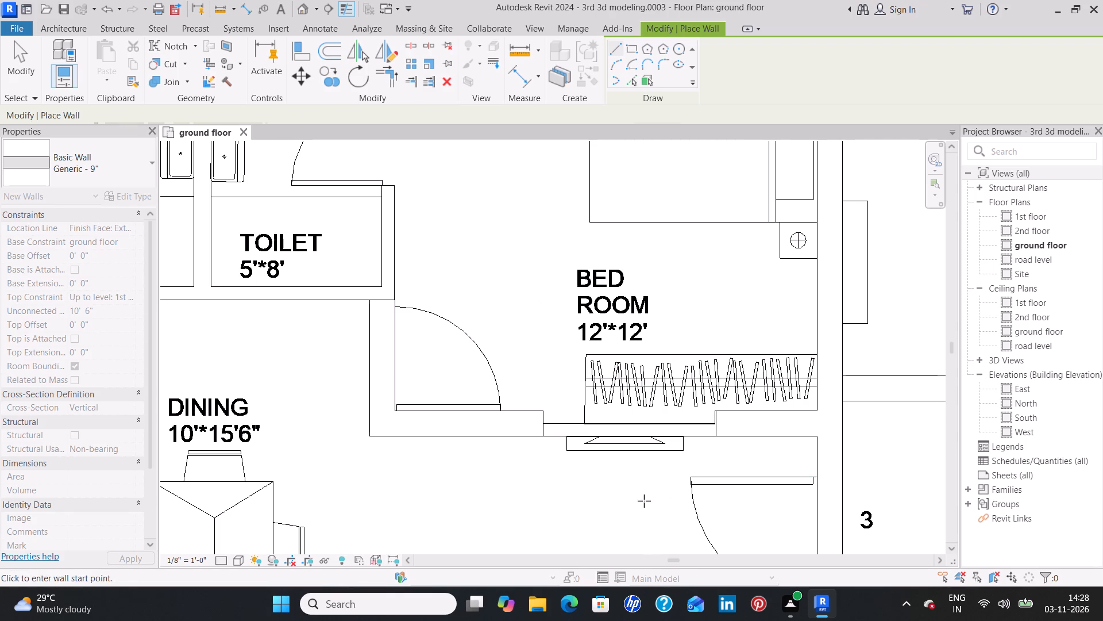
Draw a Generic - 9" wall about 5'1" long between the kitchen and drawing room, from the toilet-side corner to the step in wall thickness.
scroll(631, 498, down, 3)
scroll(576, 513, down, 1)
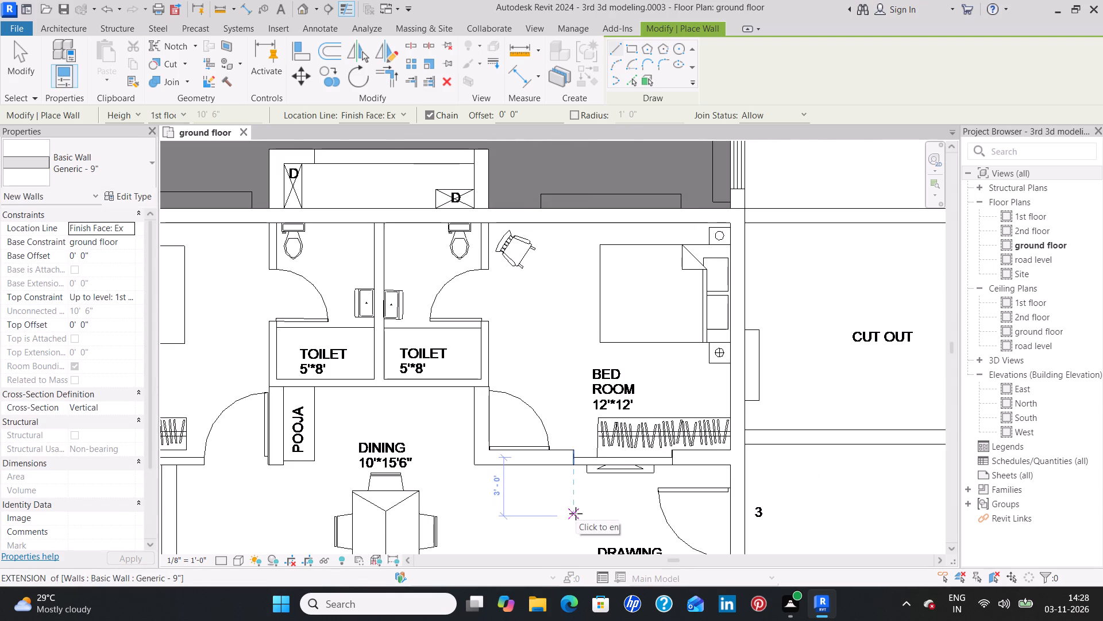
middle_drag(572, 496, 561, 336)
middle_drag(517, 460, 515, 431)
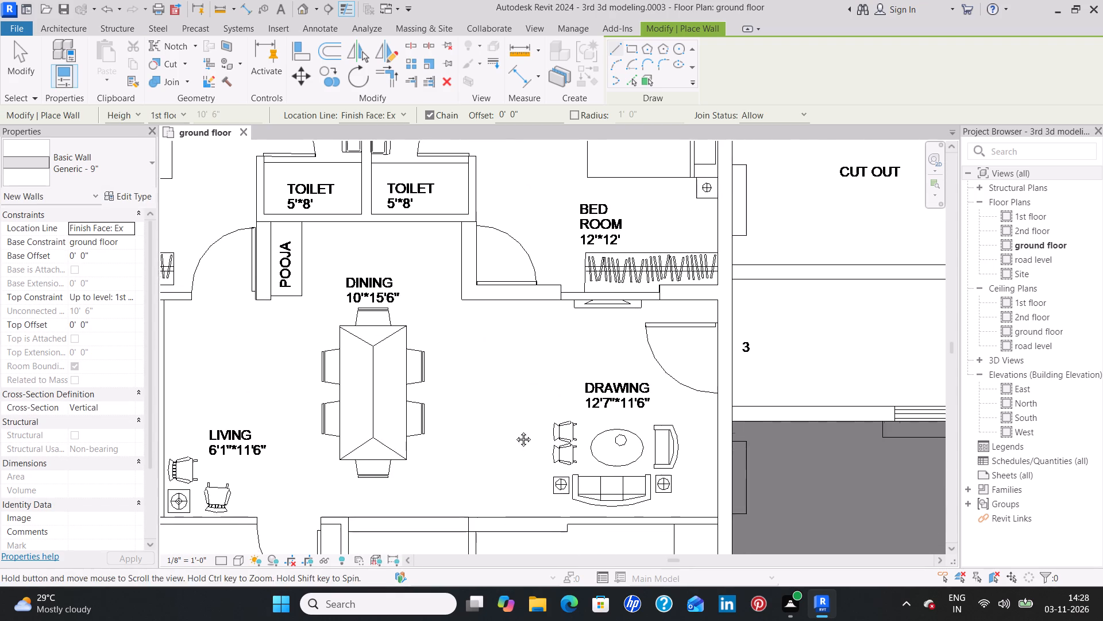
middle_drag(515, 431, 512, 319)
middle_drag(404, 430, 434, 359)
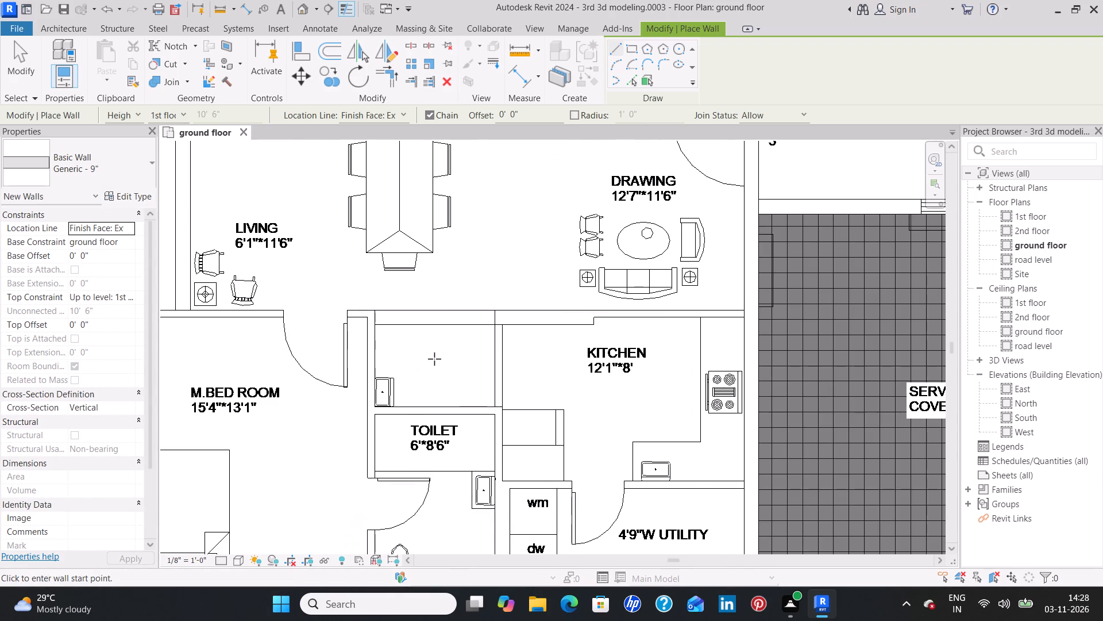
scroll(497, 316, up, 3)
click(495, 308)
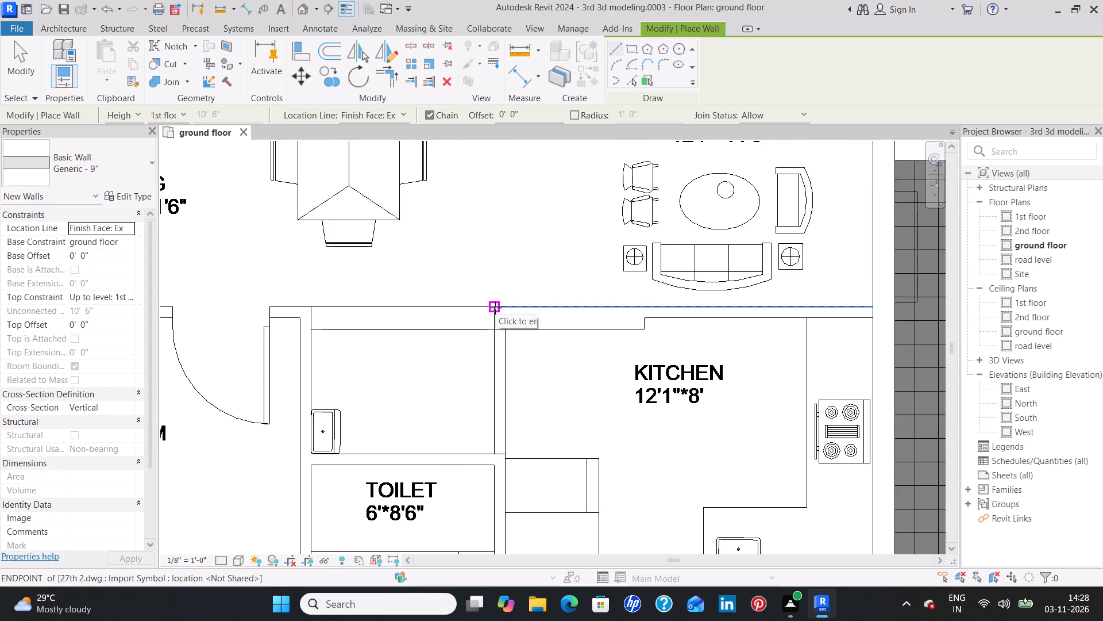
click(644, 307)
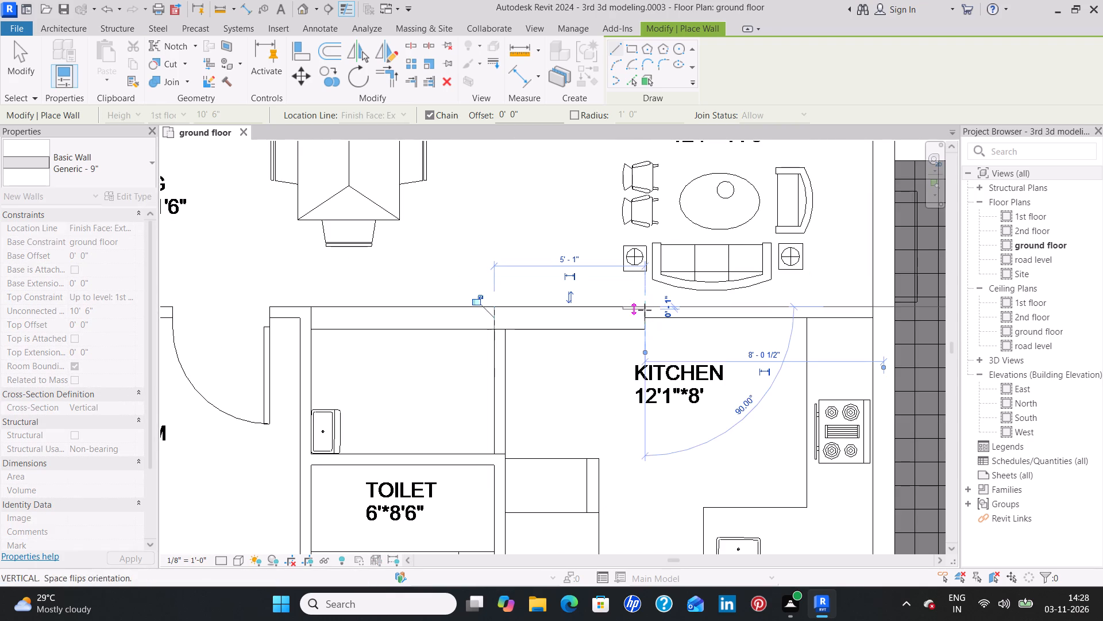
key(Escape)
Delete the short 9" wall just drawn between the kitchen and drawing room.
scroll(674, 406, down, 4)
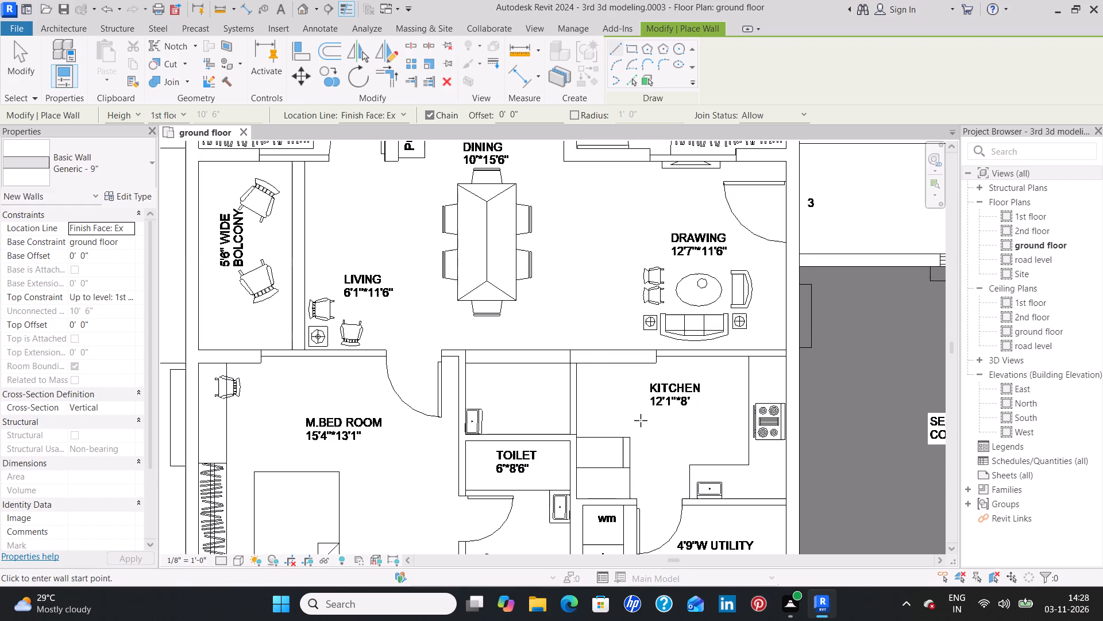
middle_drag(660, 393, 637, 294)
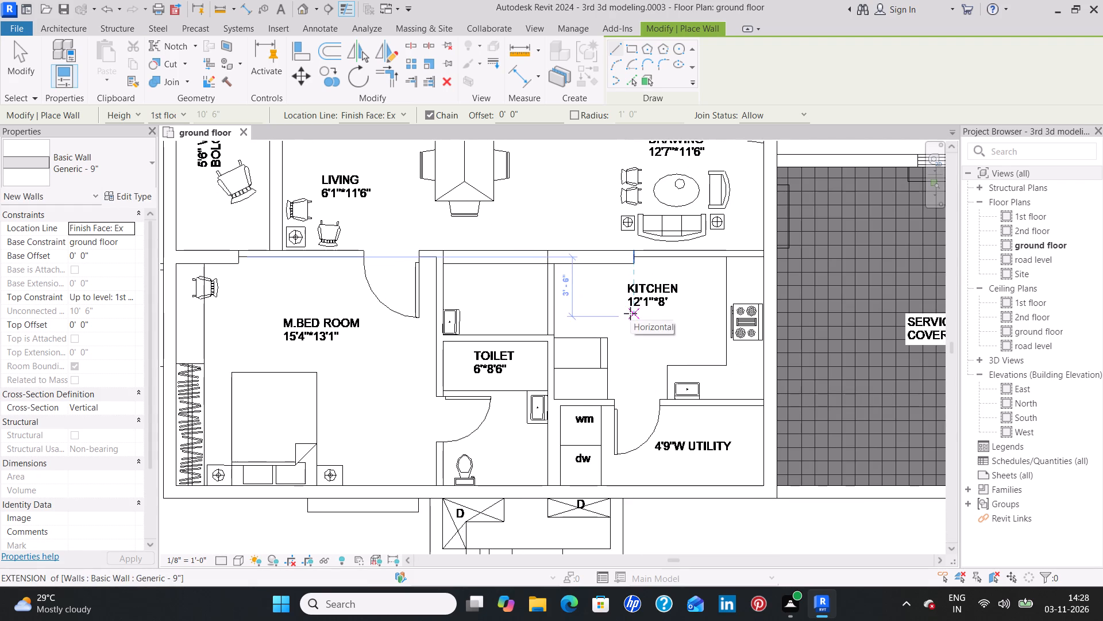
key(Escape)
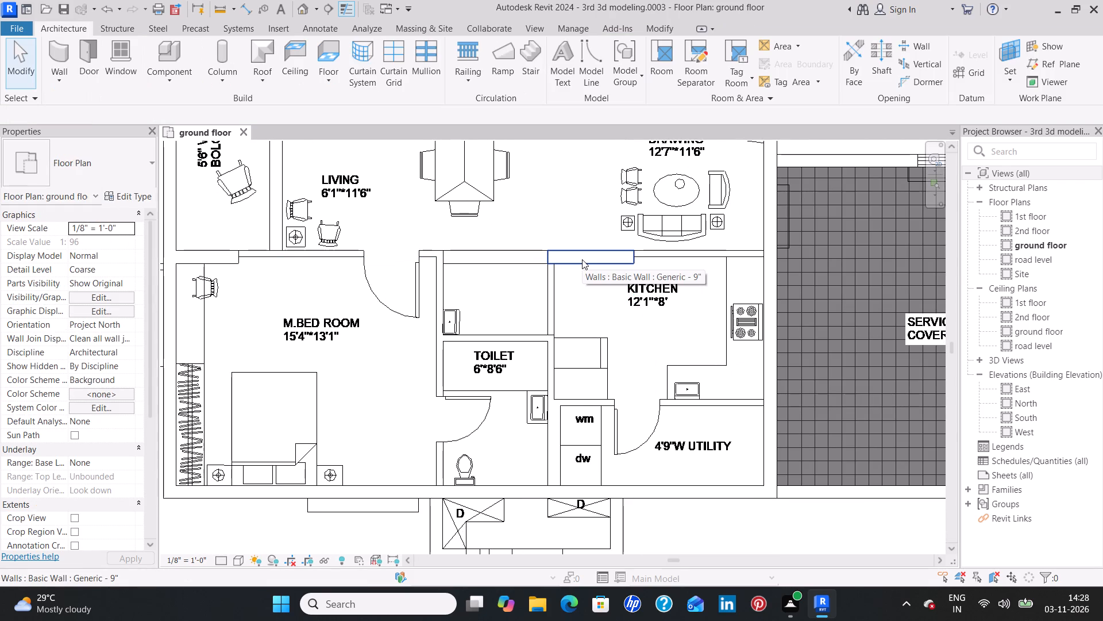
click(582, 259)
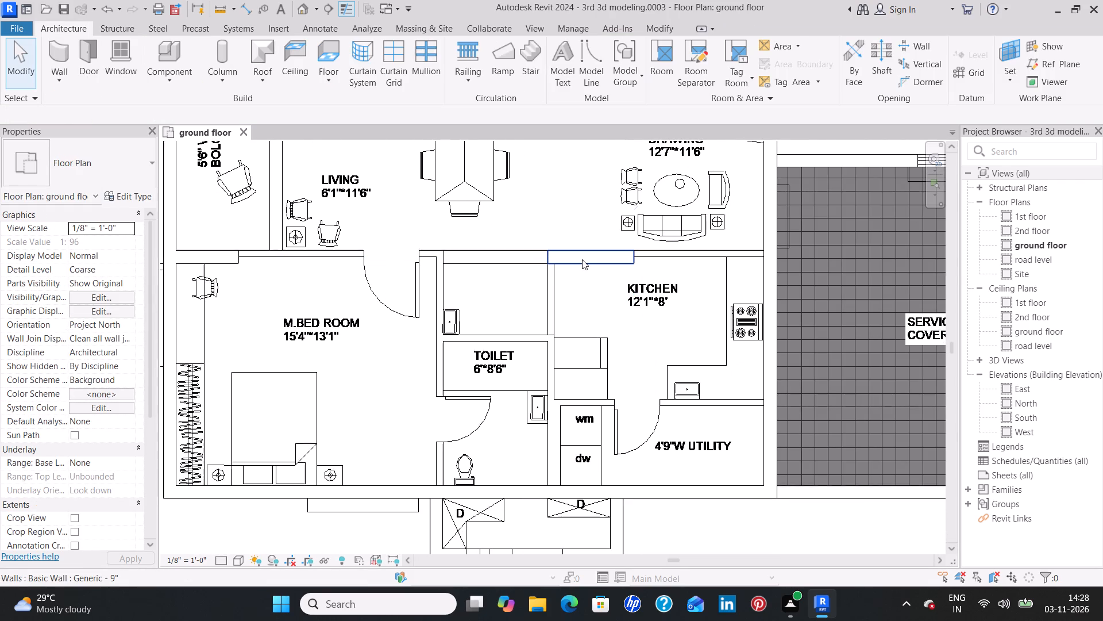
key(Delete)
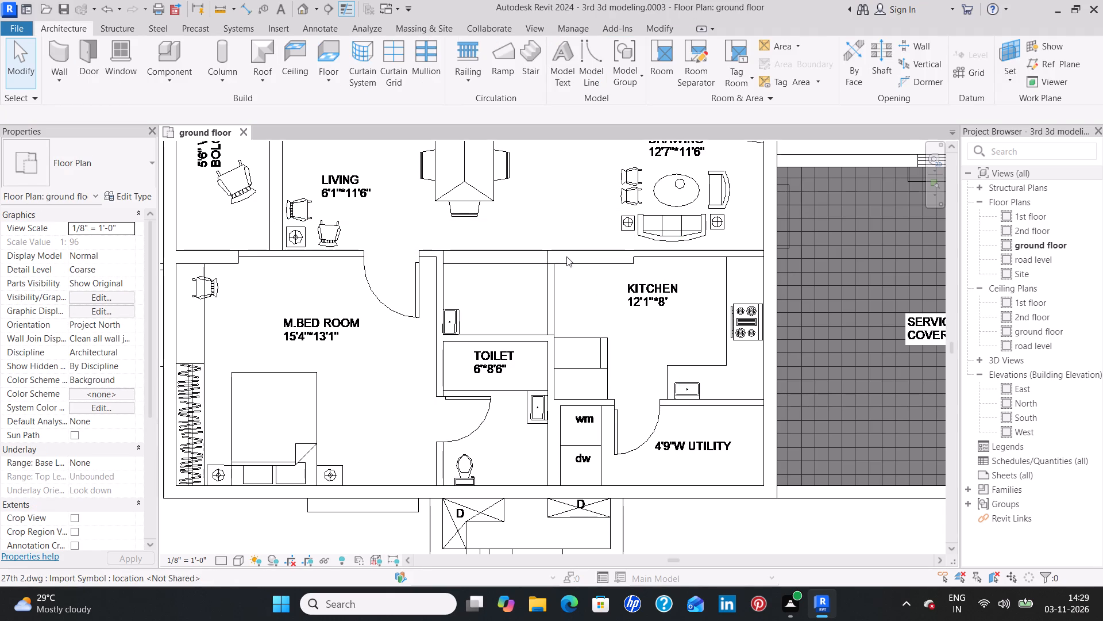
Draw a Generic - 9" wall 12'9" long between the kitchen and drawing room, from the toilet-side corner to the outer wall.
click(63, 56)
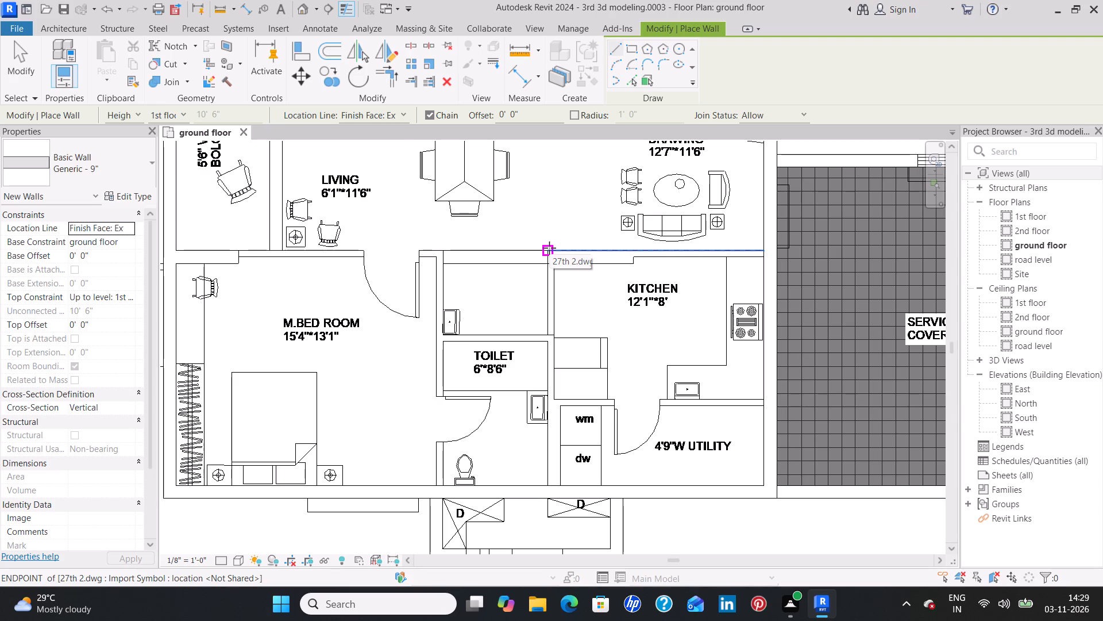
scroll(549, 248, up, 3)
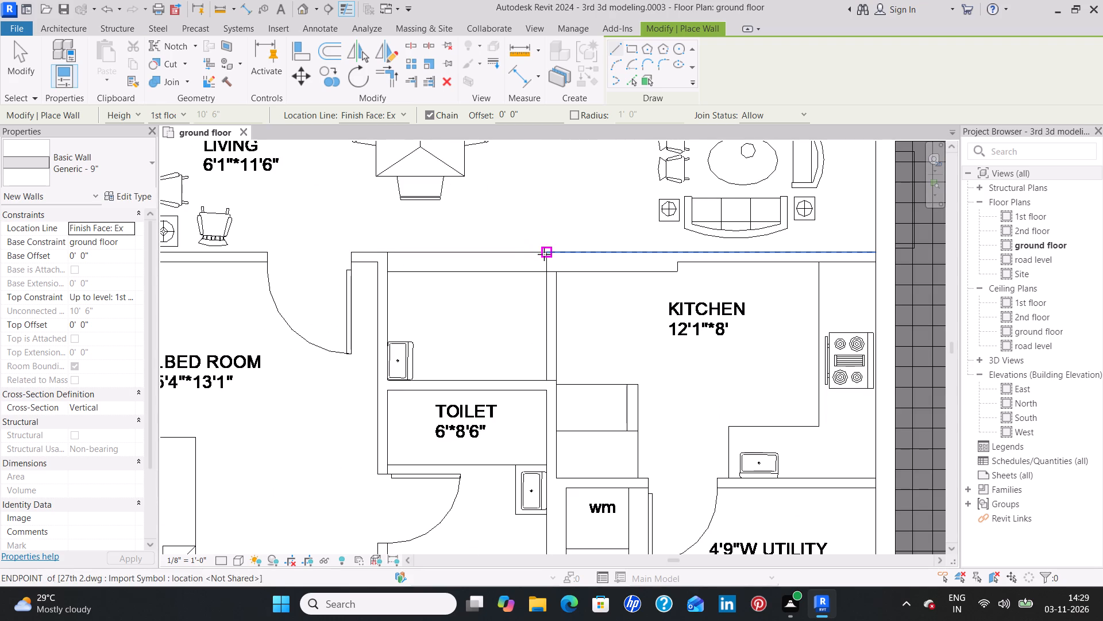
click(544, 254)
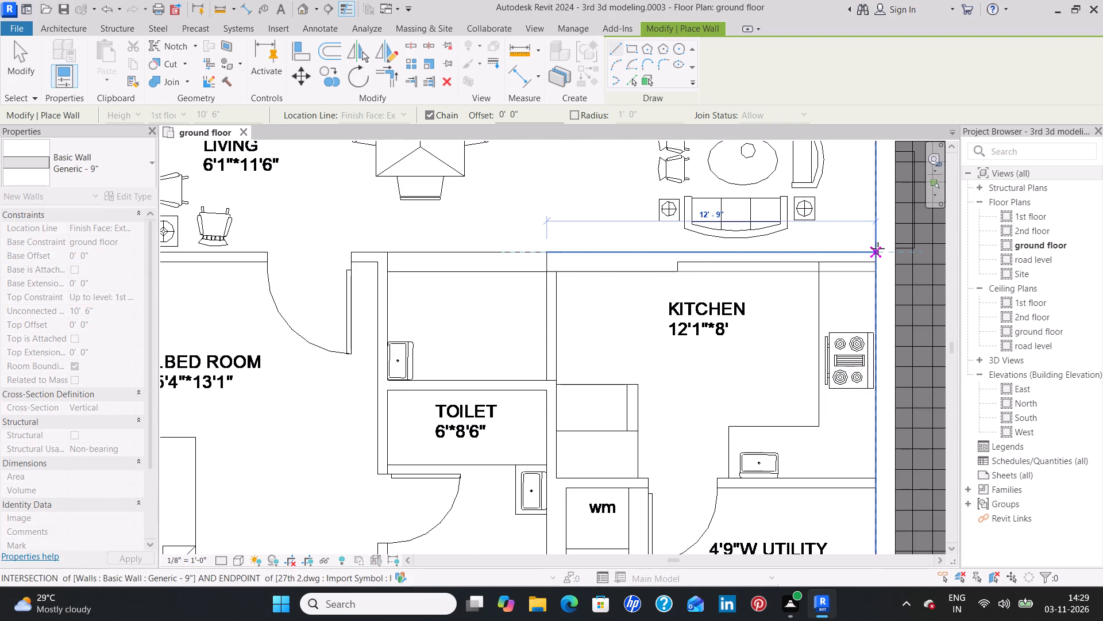
click(878, 248)
key(Escape)
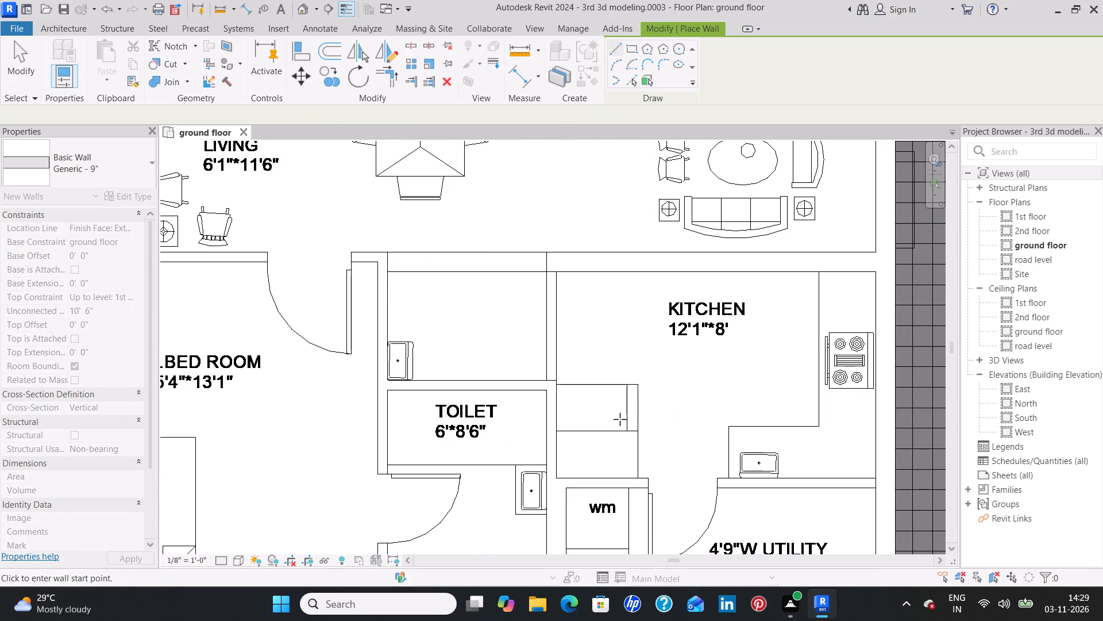
Draw a Generic - 9" wall behind the wm and dw units, from the outer wall to the kitchen wall line, flipped to the toilet side.
scroll(619, 419, down, 4)
middle_drag(691, 401, 676, 293)
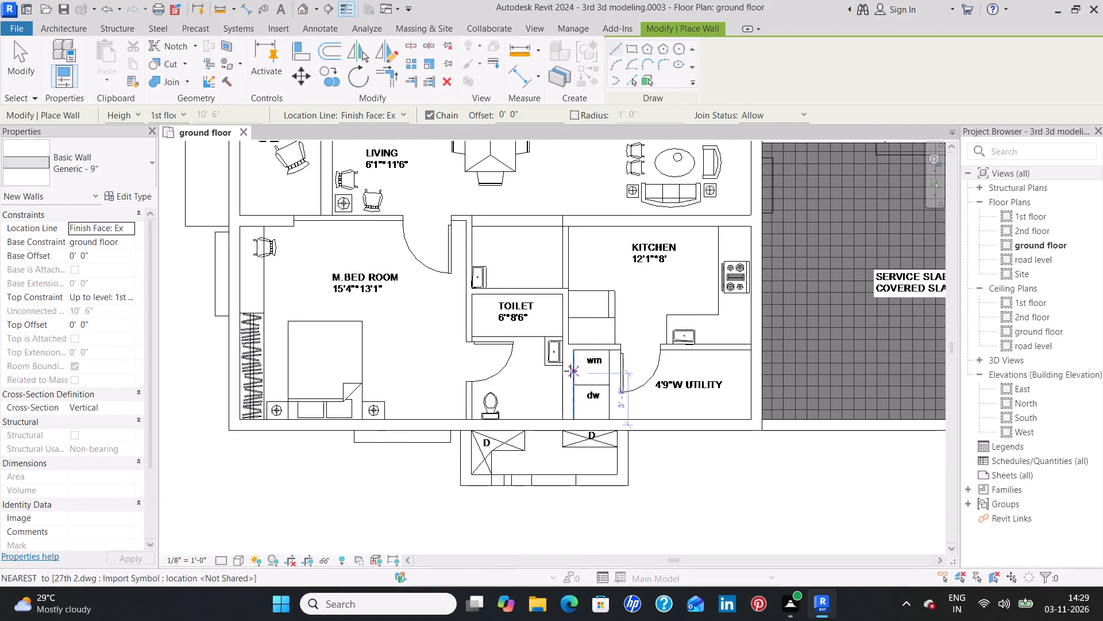
scroll(570, 416, up, 3)
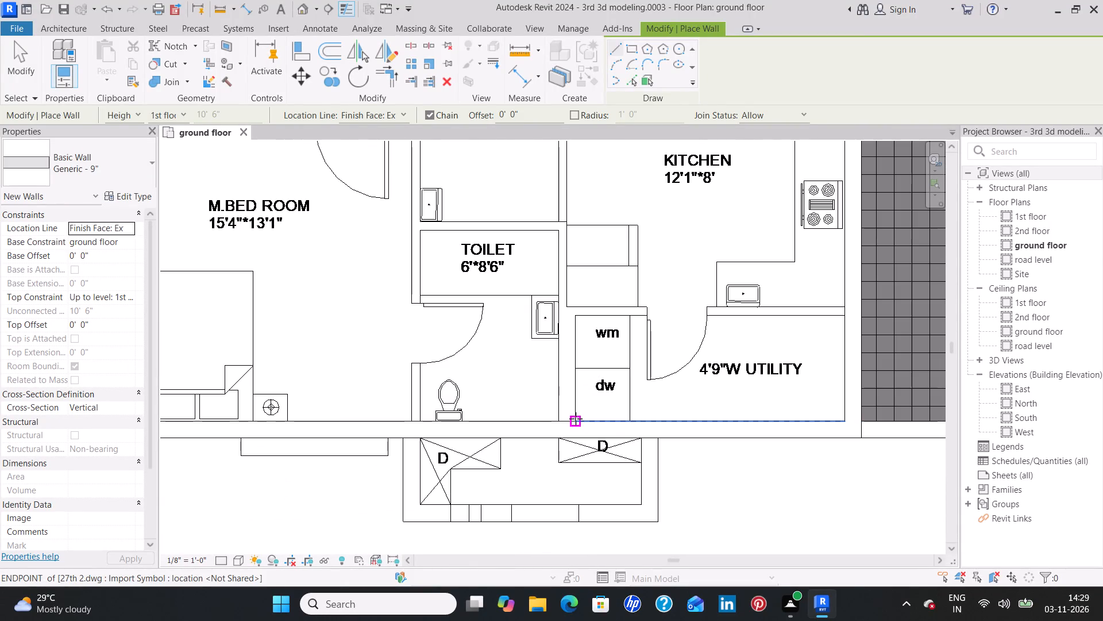
click(576, 419)
key(space)
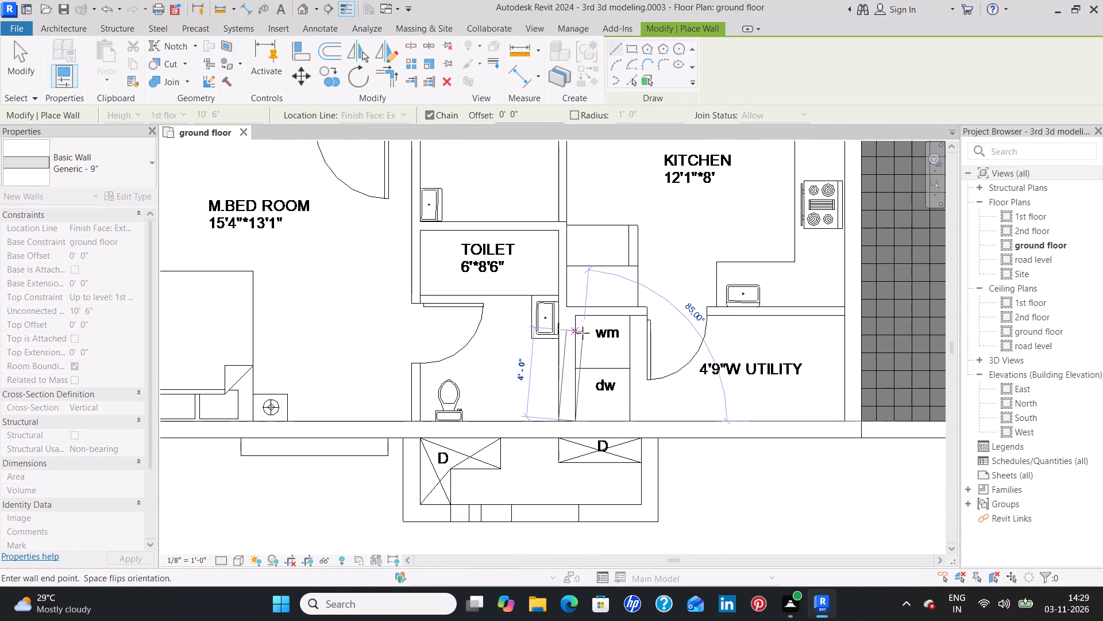
click(577, 315)
key(Escape)
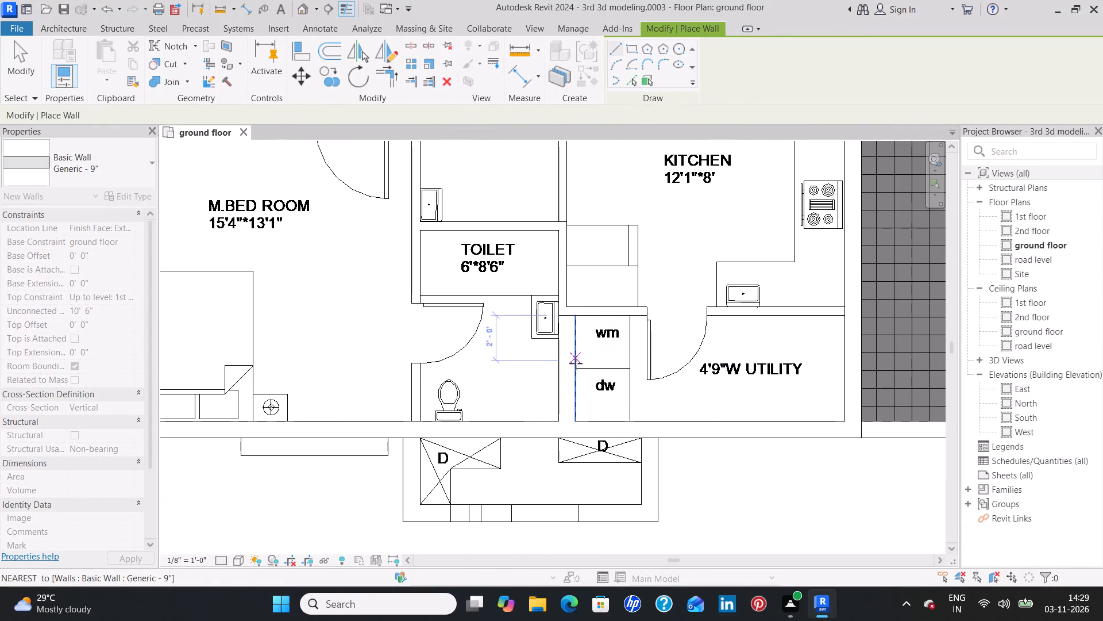
Draw Generic - 9" walls around the duct outside the 6'*8'6" toilet and utility, about 3'9" out, 11'4" across and back to the outer wall.
scroll(525, 398, down, 4)
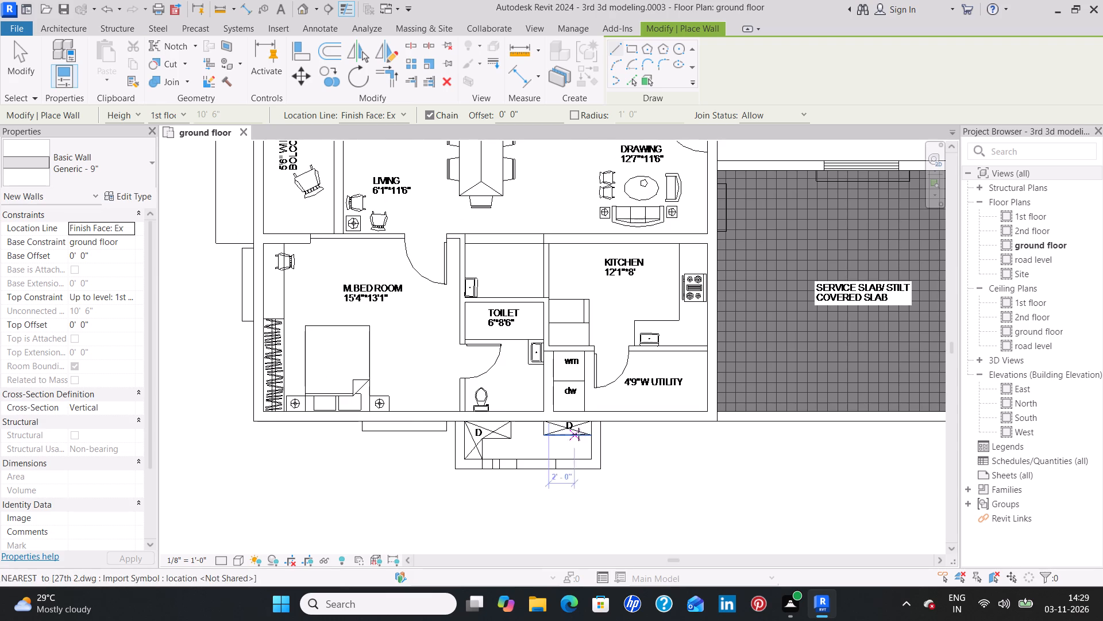
scroll(589, 434, up, 2)
key(space)
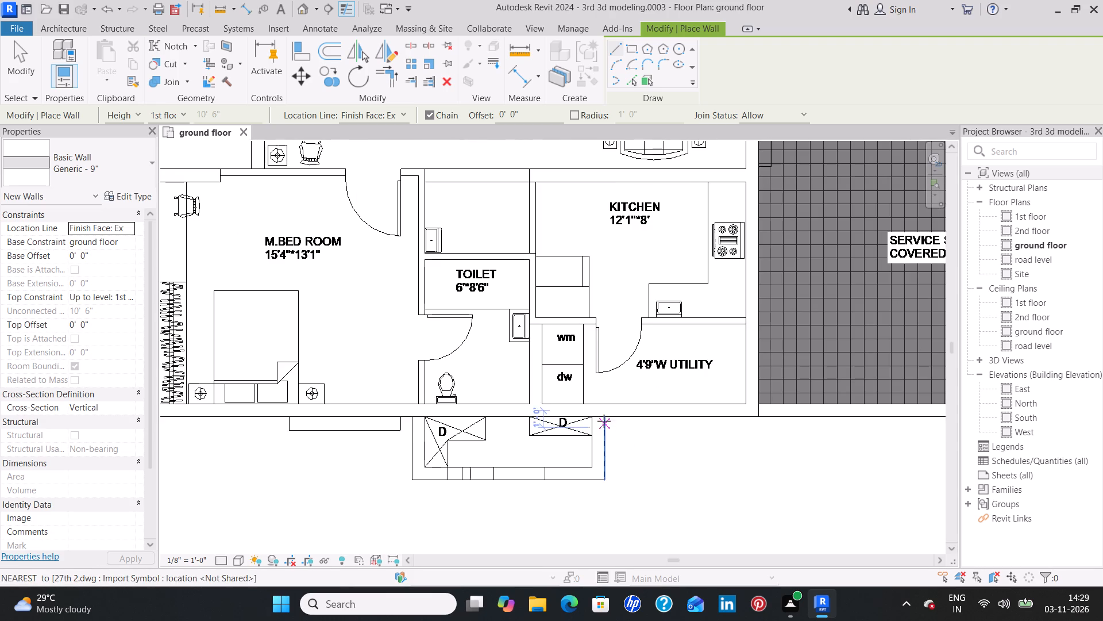
click(605, 416)
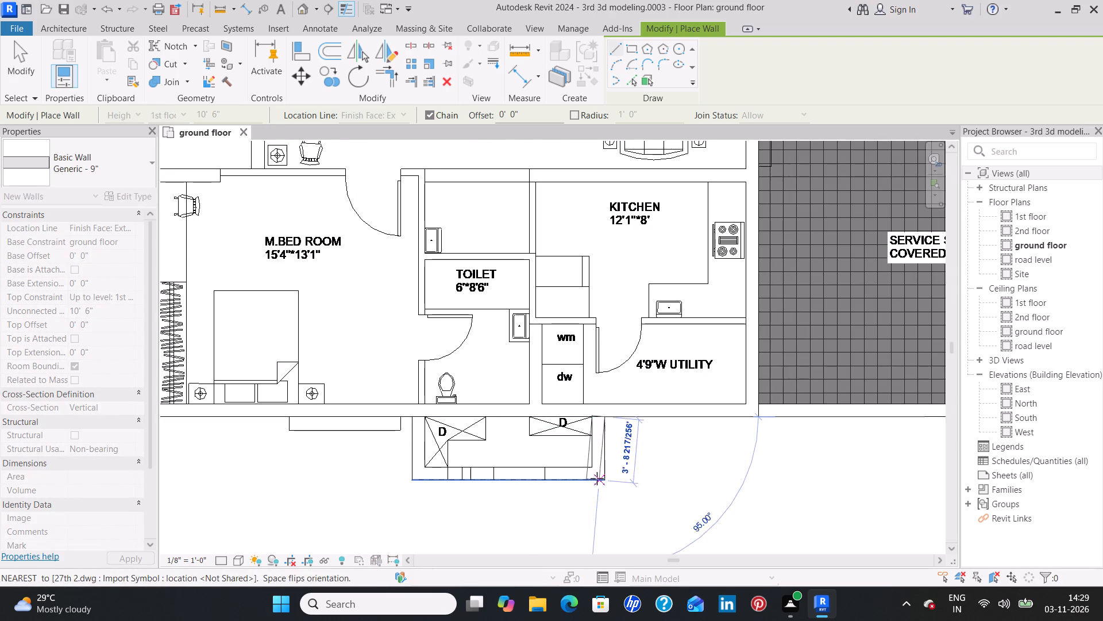
click(600, 478)
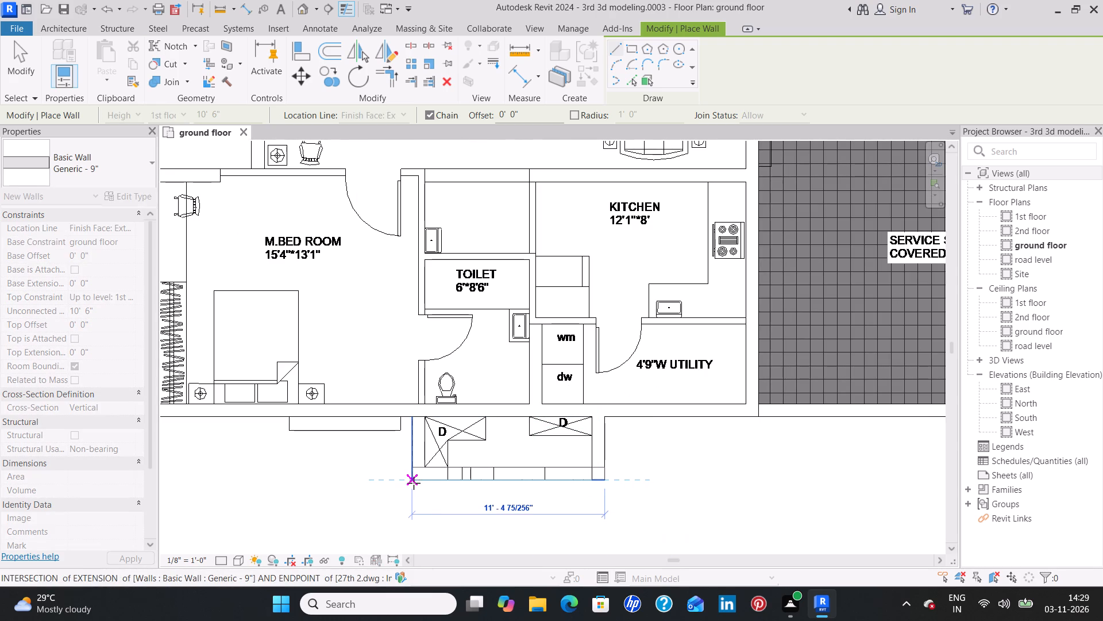
click(412, 482)
click(412, 418)
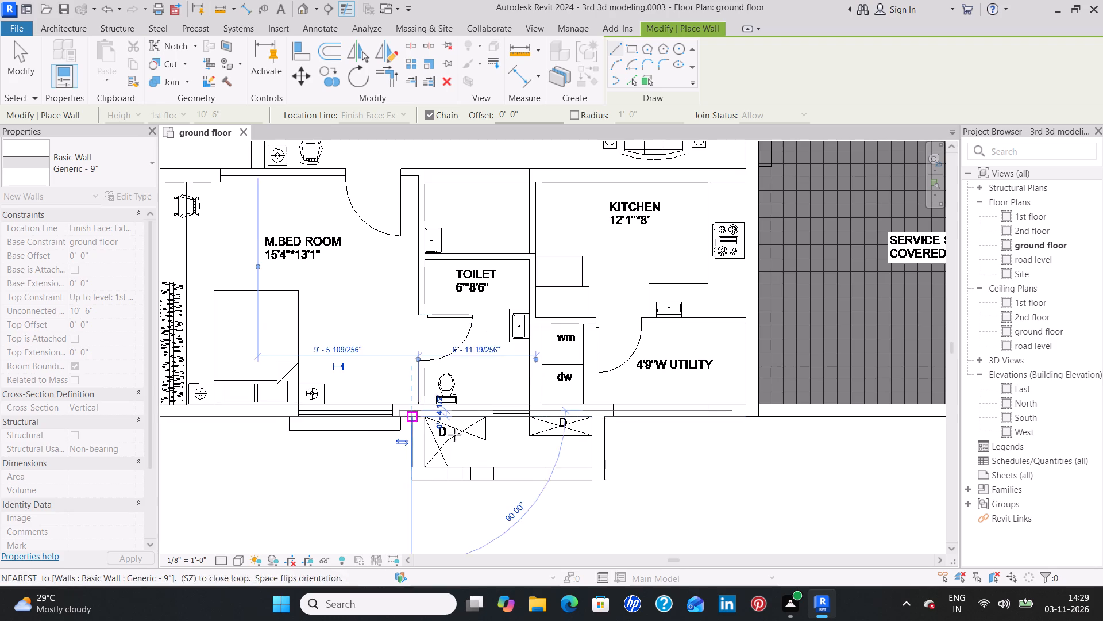
key(Escape)
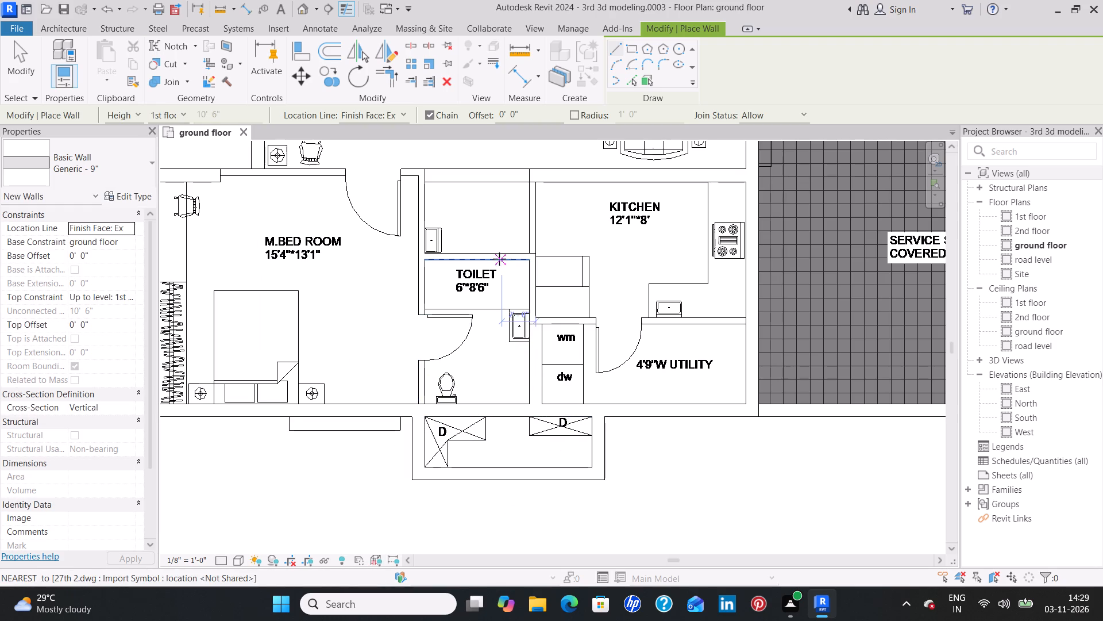
Draw Generic - 9" walls around the duct behind the two 5'*8' toilets, about 3'0" out, across its full width and back to the outer wall.
scroll(499, 259, down, 3)
middle_drag(499, 220, 487, 493)
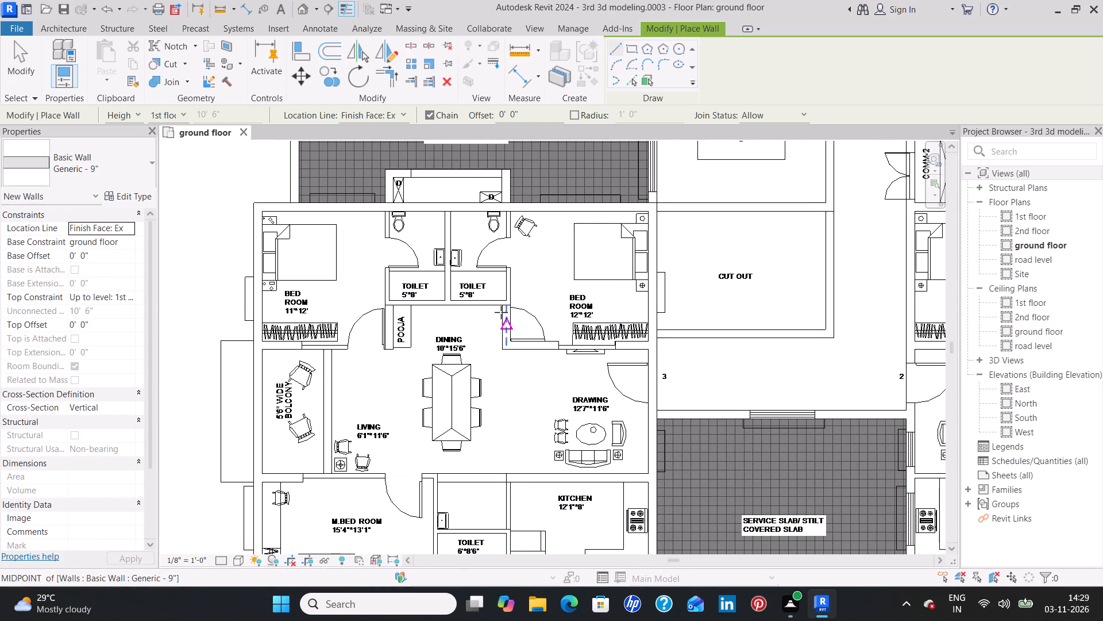
middle_drag(495, 297, 485, 474)
scroll(503, 384, up, 3)
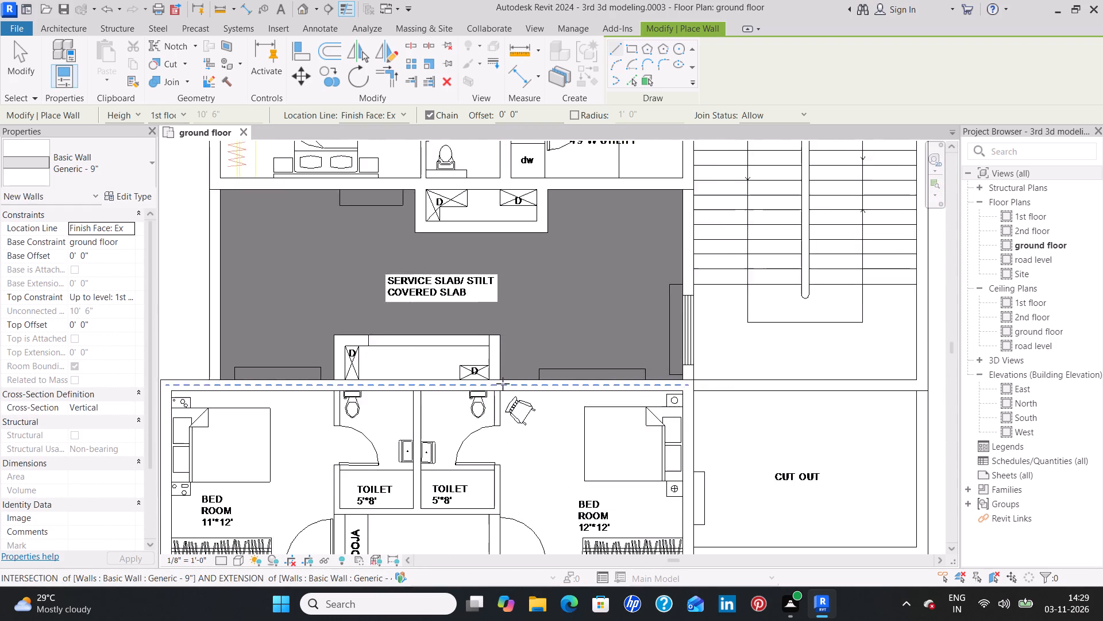
scroll(498, 377, up, 2)
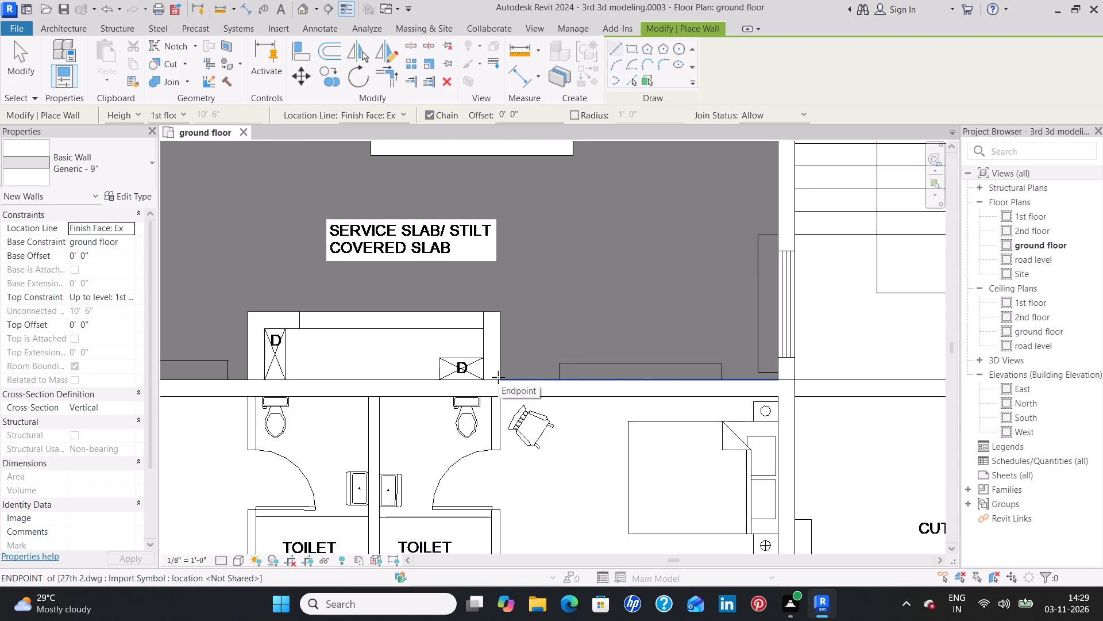
click(500, 379)
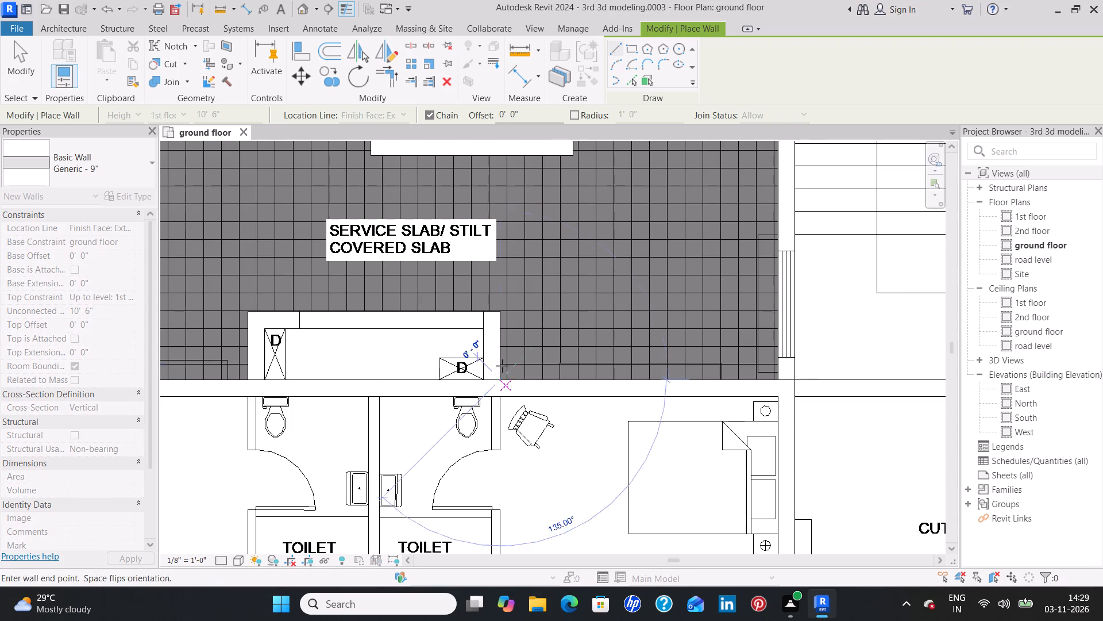
key(space)
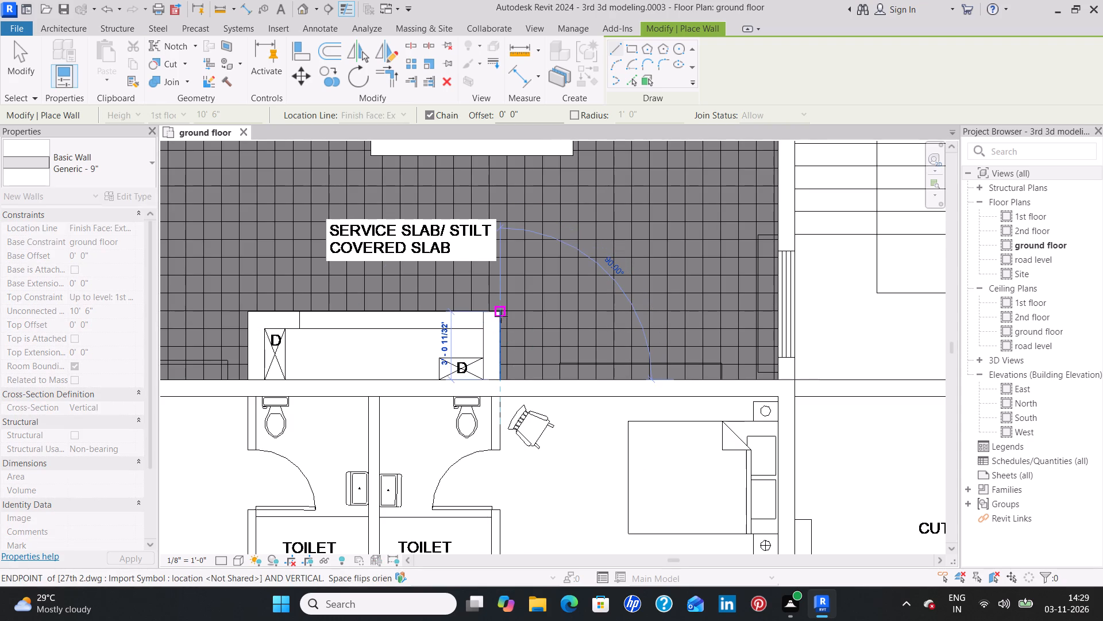
click(499, 311)
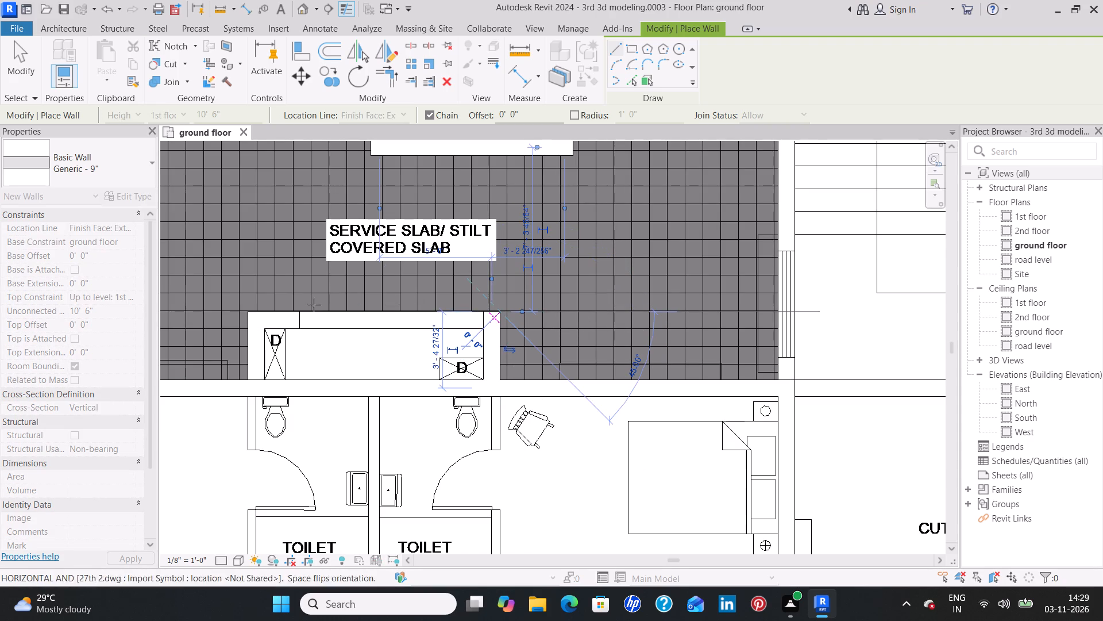
click(246, 310)
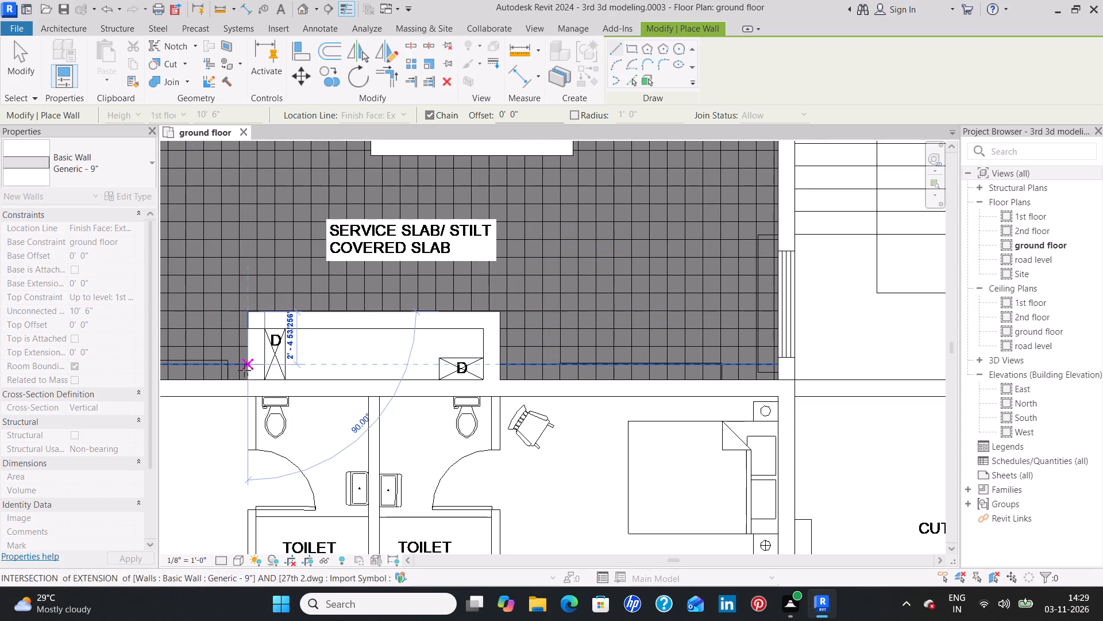
click(244, 379)
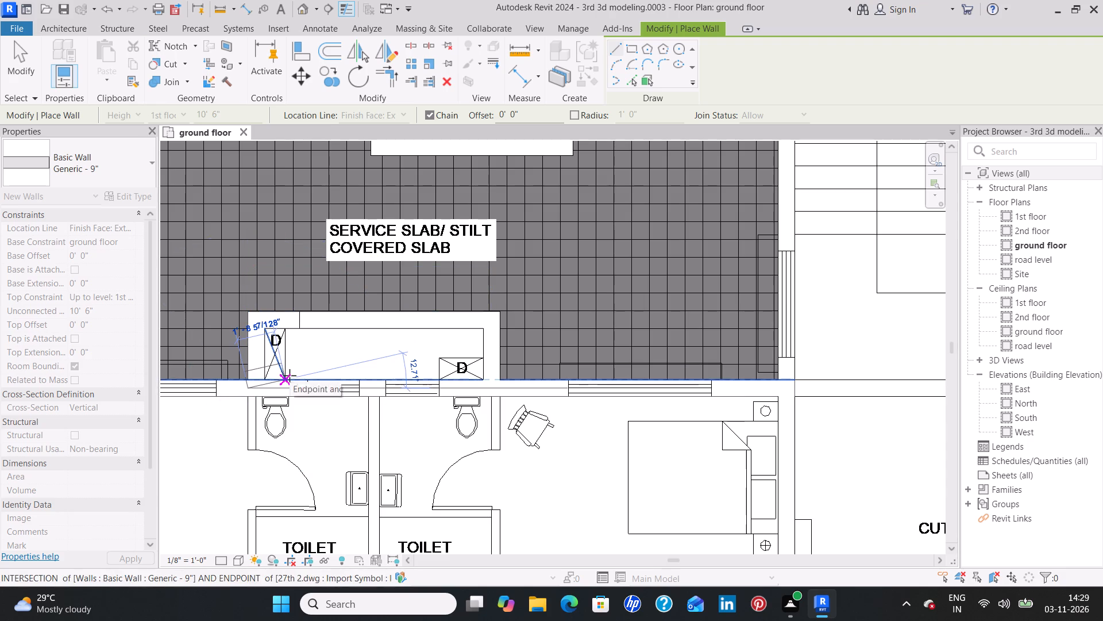
key(Escape)
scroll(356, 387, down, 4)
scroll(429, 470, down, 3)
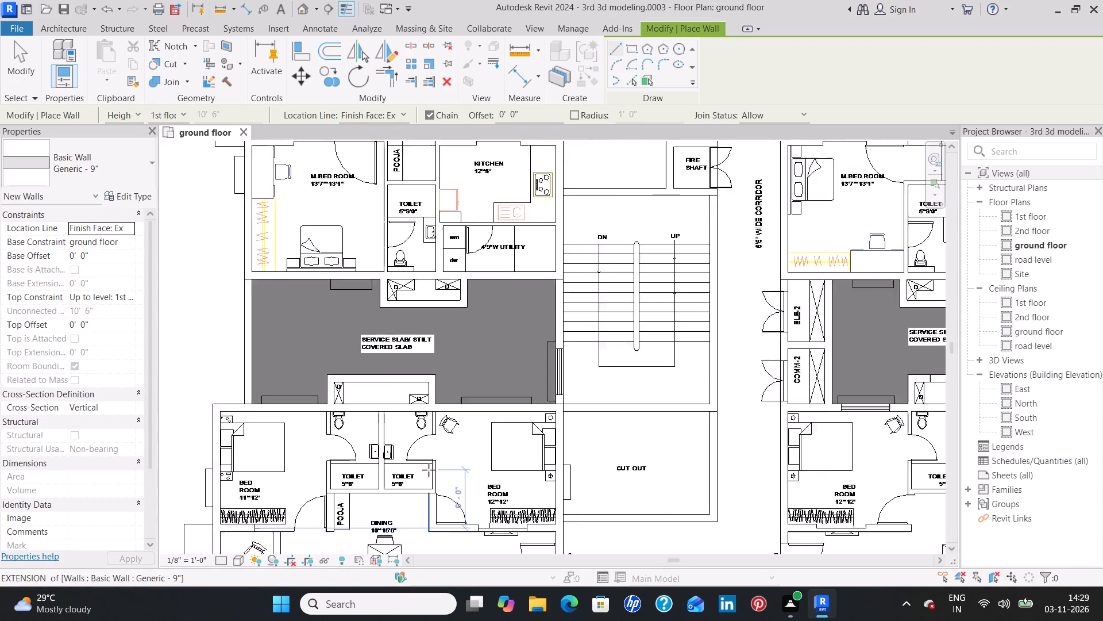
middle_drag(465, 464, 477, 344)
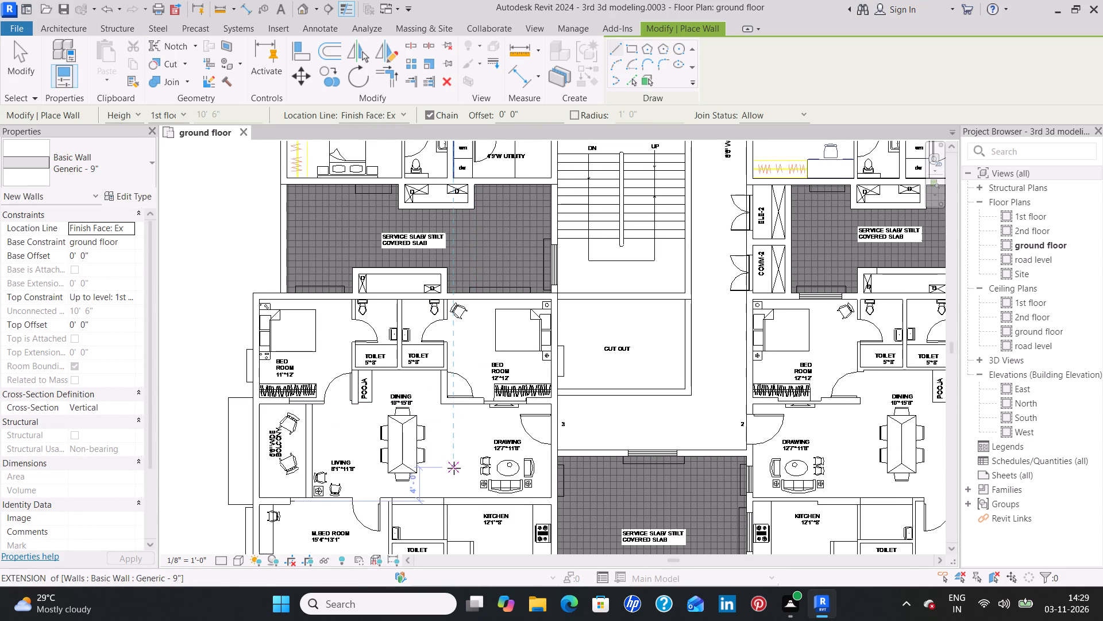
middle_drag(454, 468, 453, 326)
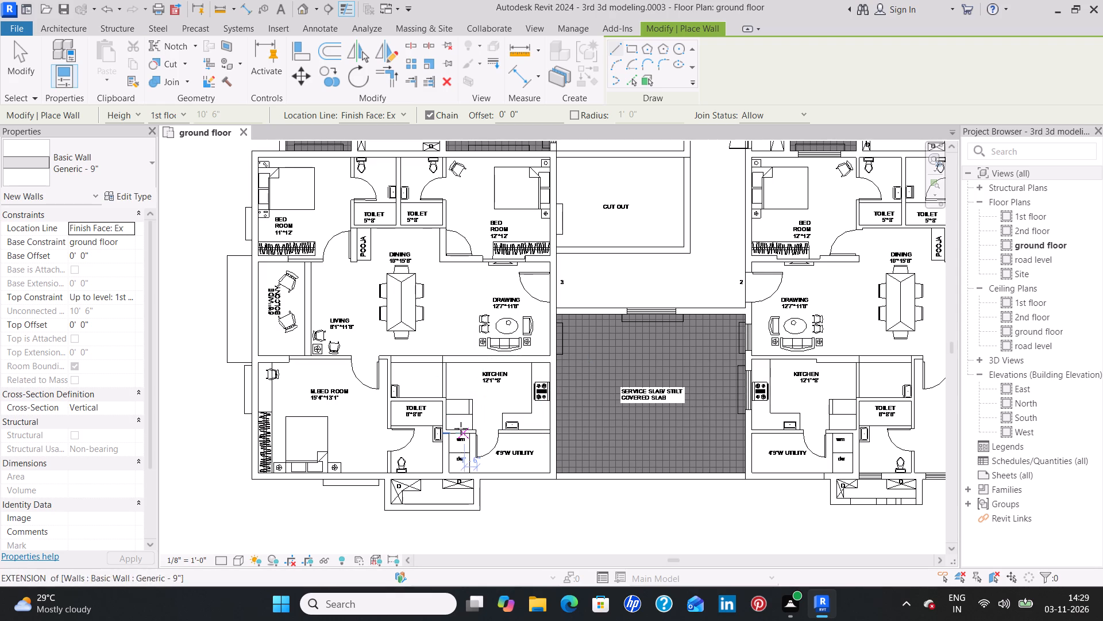
Draw flipped Generic - 4.5" walls between the M.Bed Room and toilet, then 12'0 1/2" along the living side to the 9" wall end.
click(127, 174)
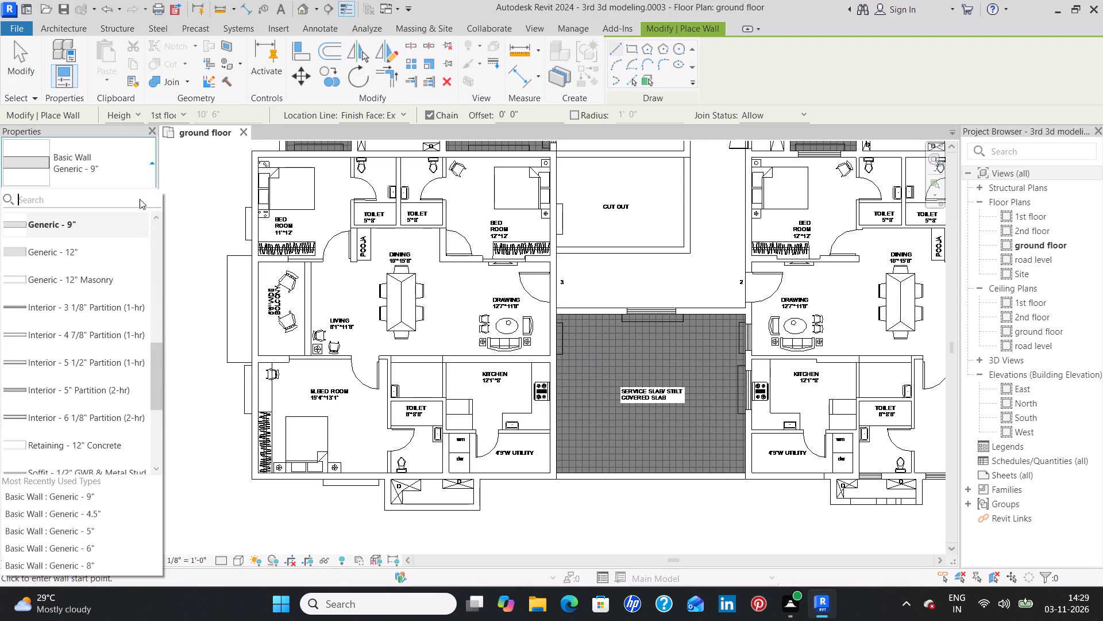
scroll(126, 267, up, 2)
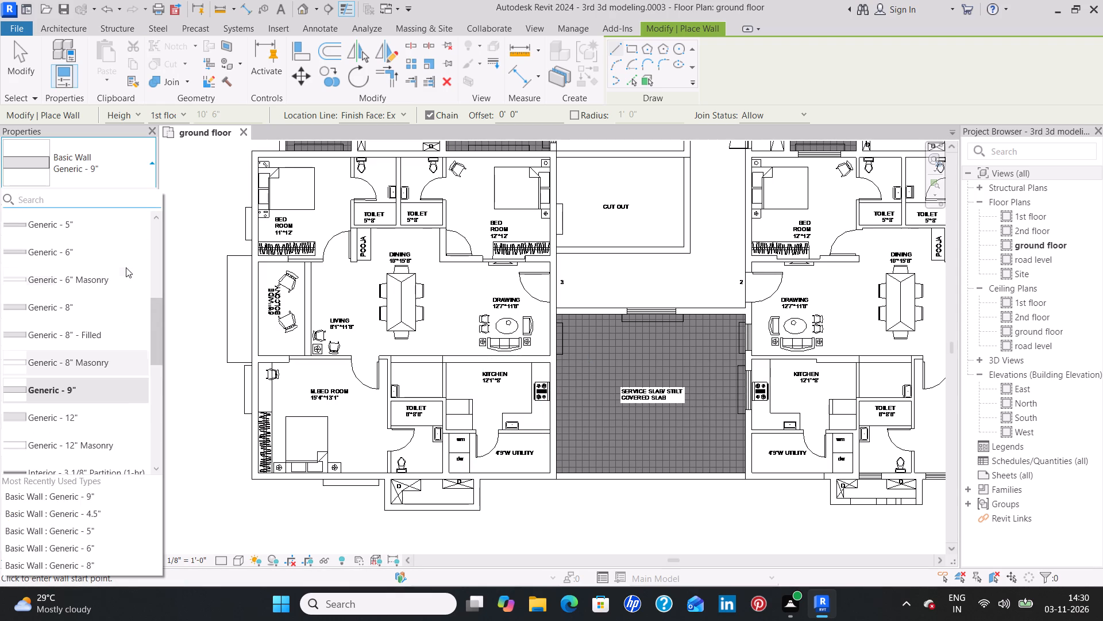
scroll(126, 267, up, 1)
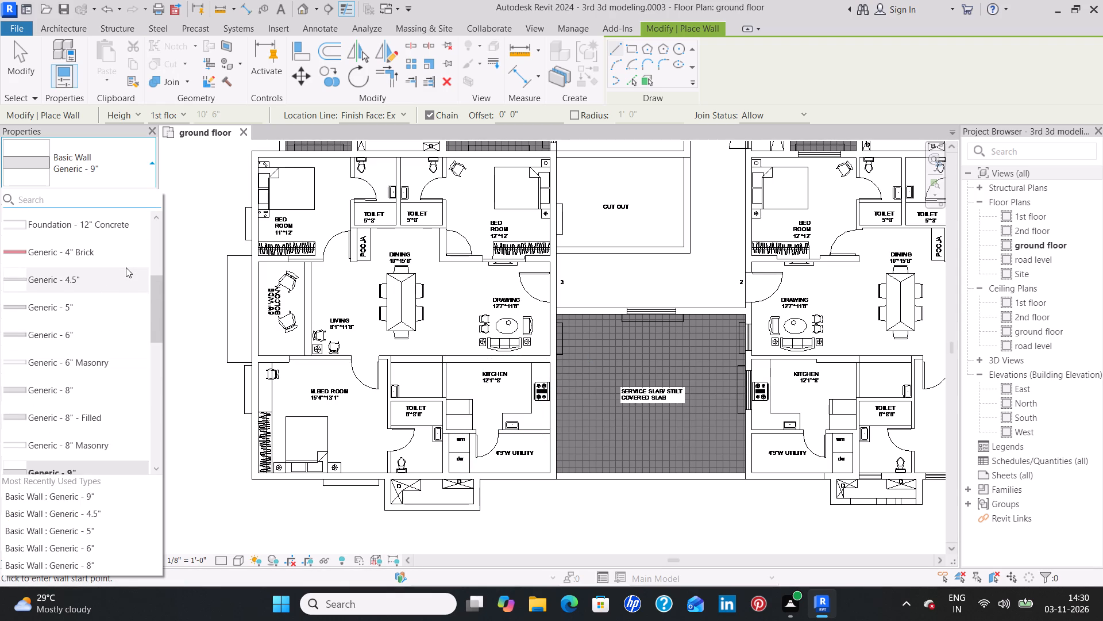
click(122, 281)
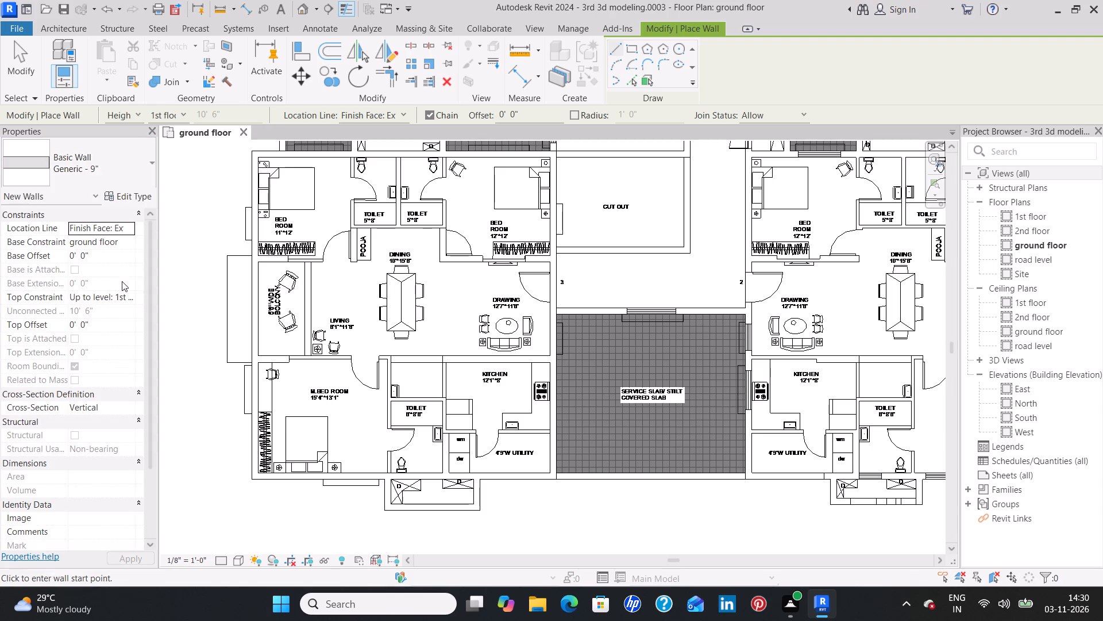
scroll(379, 468, up, 3)
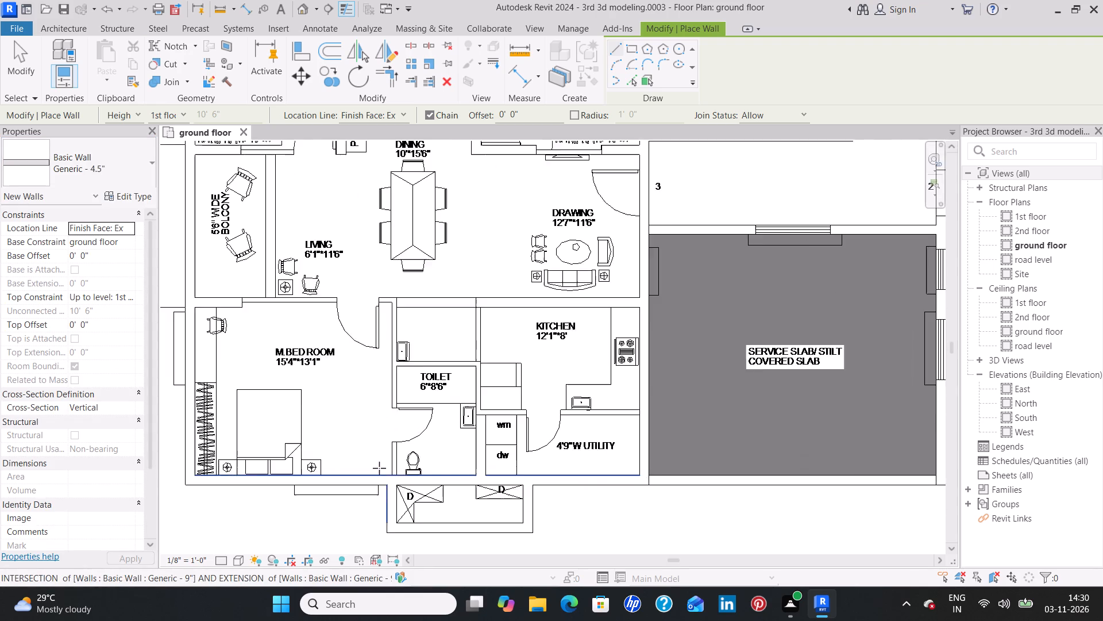
scroll(379, 468, up, 3)
click(405, 480)
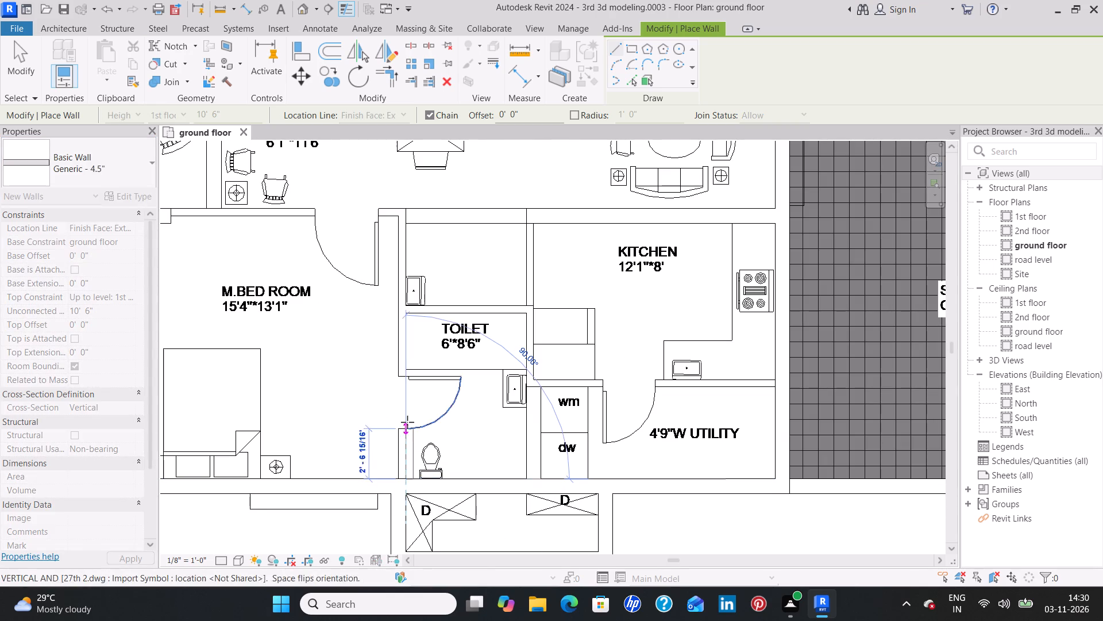
key(space)
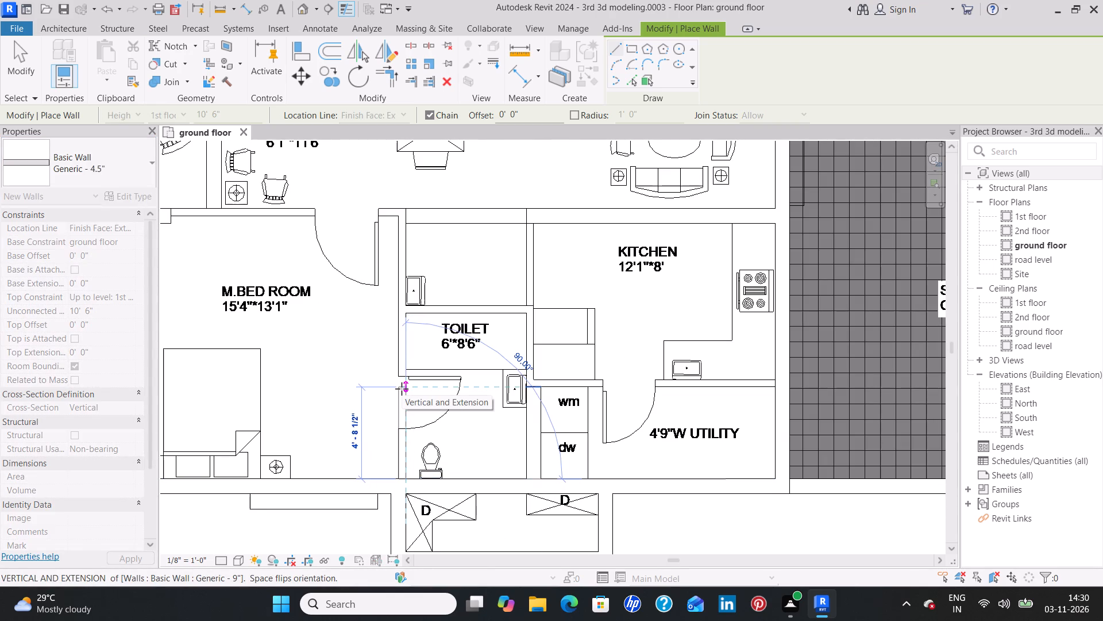
click(405, 208)
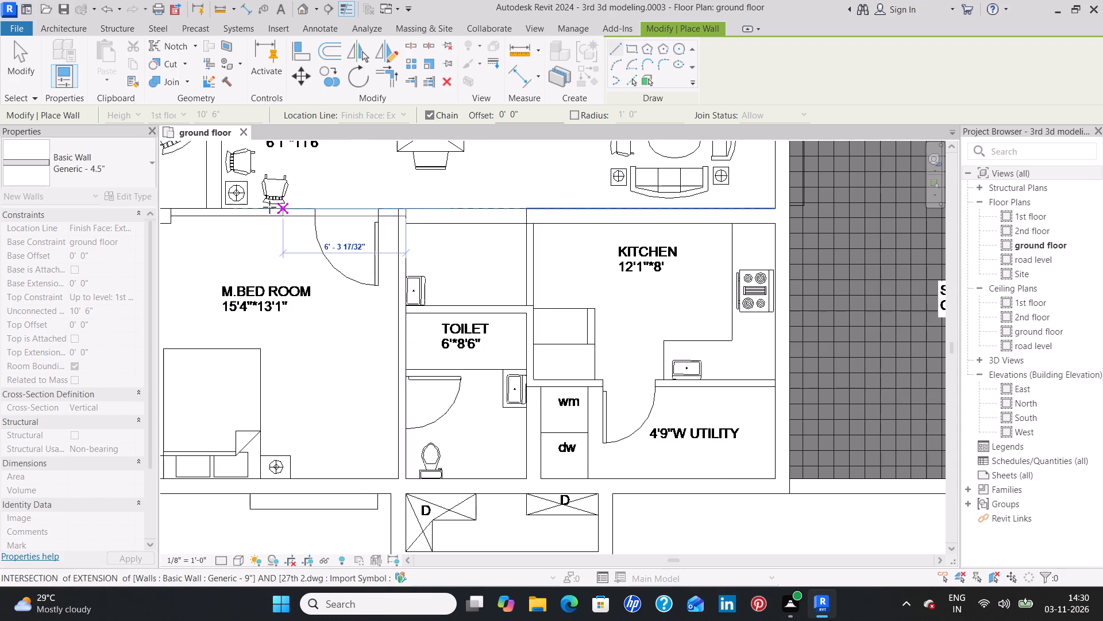
middle_drag(202, 210, 338, 223)
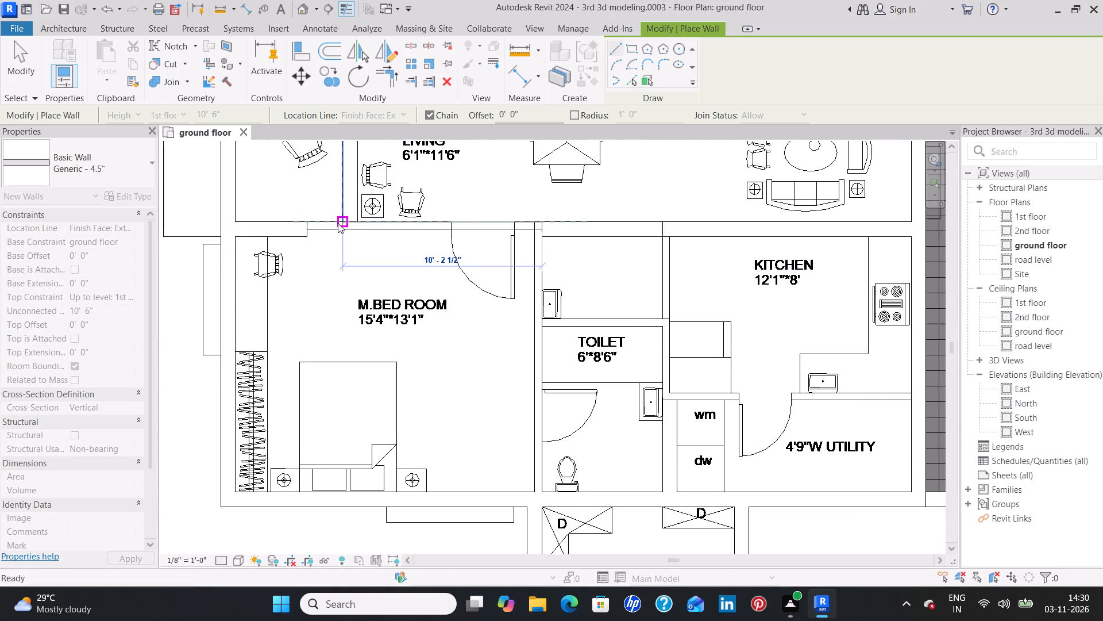
click(306, 222)
key(Escape)
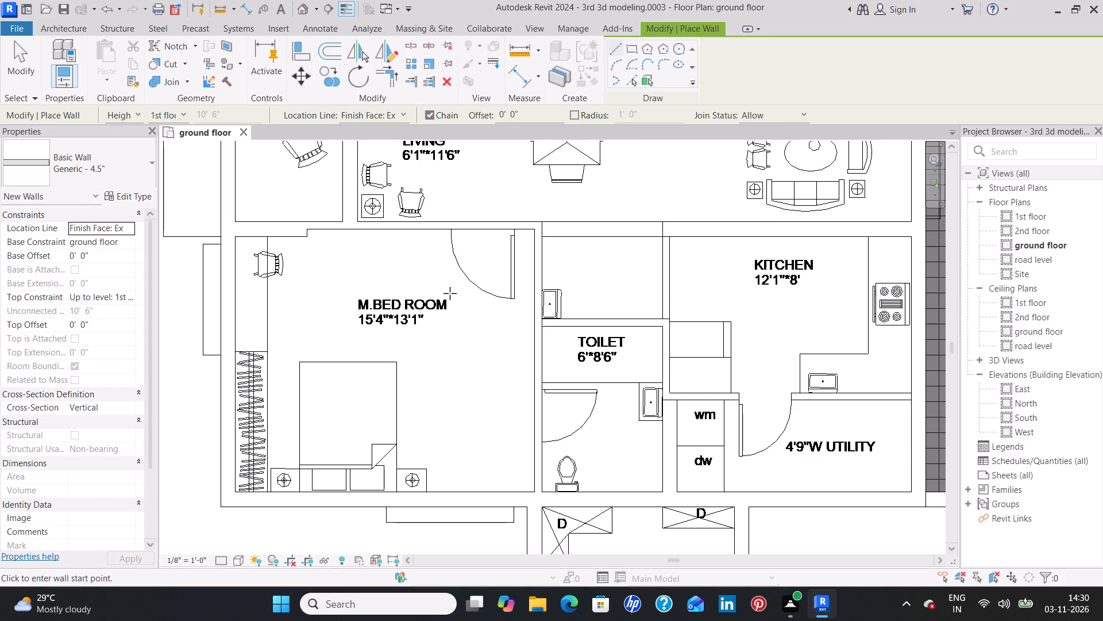
Draw chained Generic - 4.5" walls 6'6 1/2" across above the 6'*8'6" toilet, 4'2" down, and along the kitchen-utility line to the outer wall.
scroll(446, 298, down, 2)
middle_drag(584, 409, 572, 416)
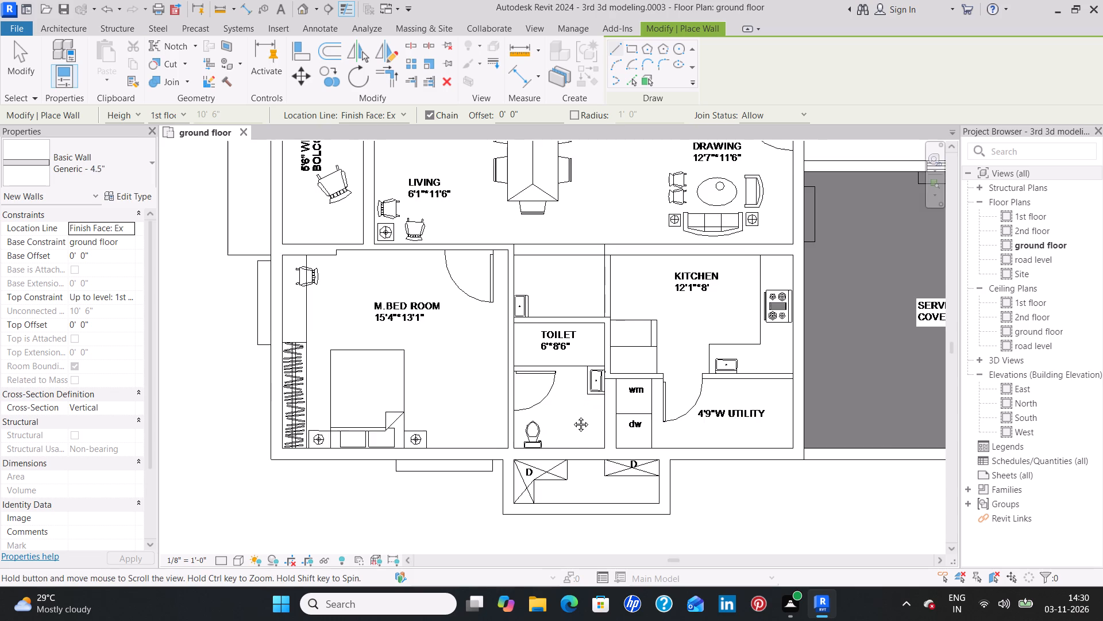
middle_drag(572, 416, 426, 462)
scroll(358, 358, up, 2)
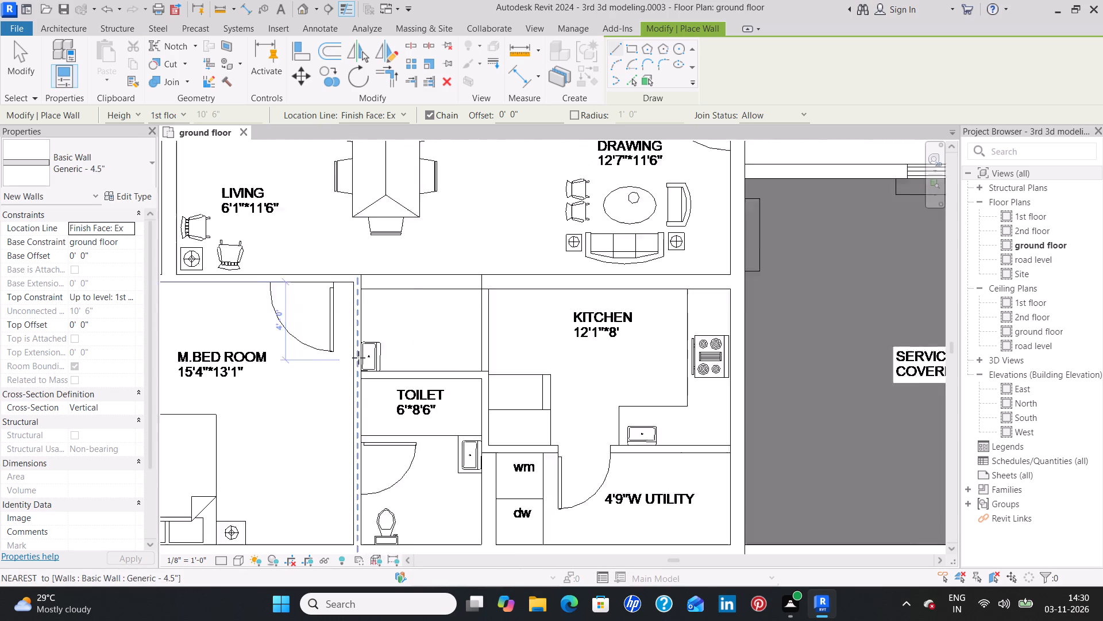
scroll(358, 358, up, 1)
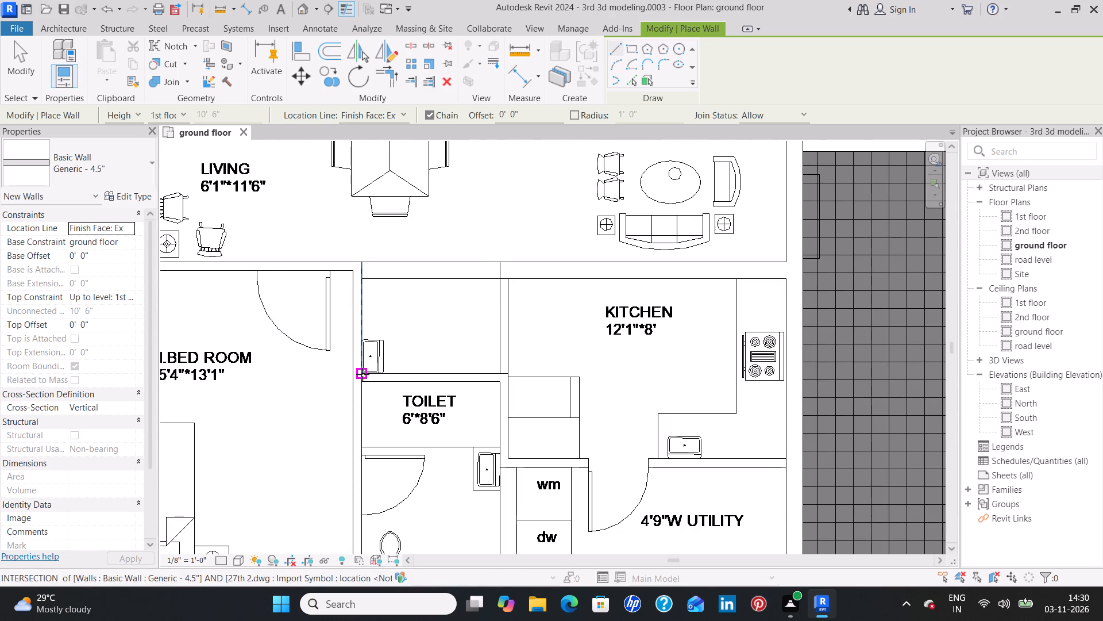
click(362, 374)
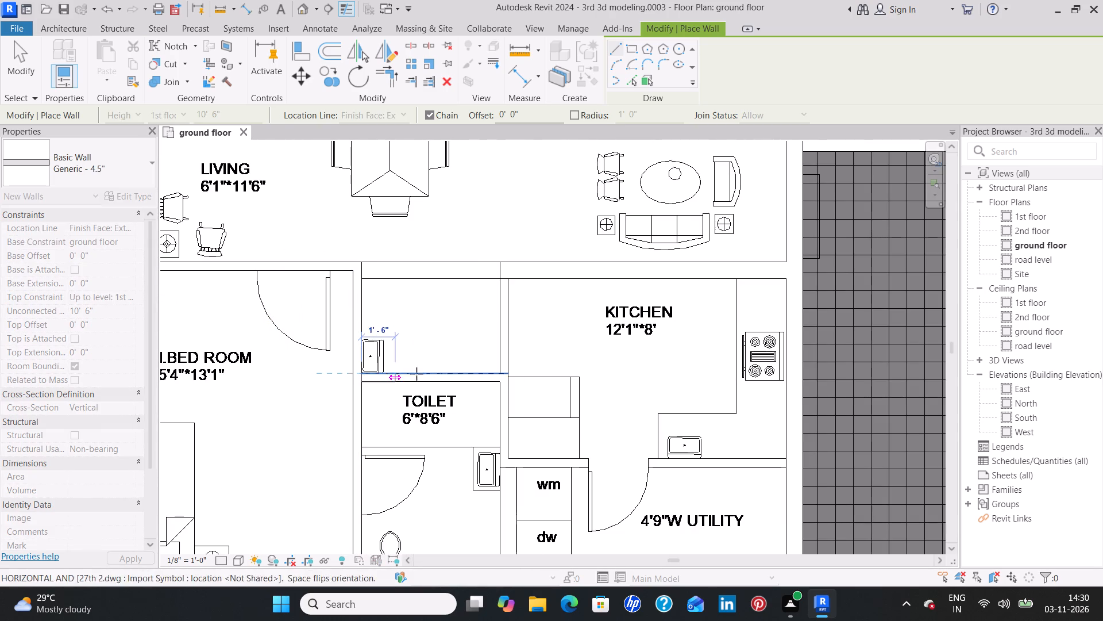
click(507, 372)
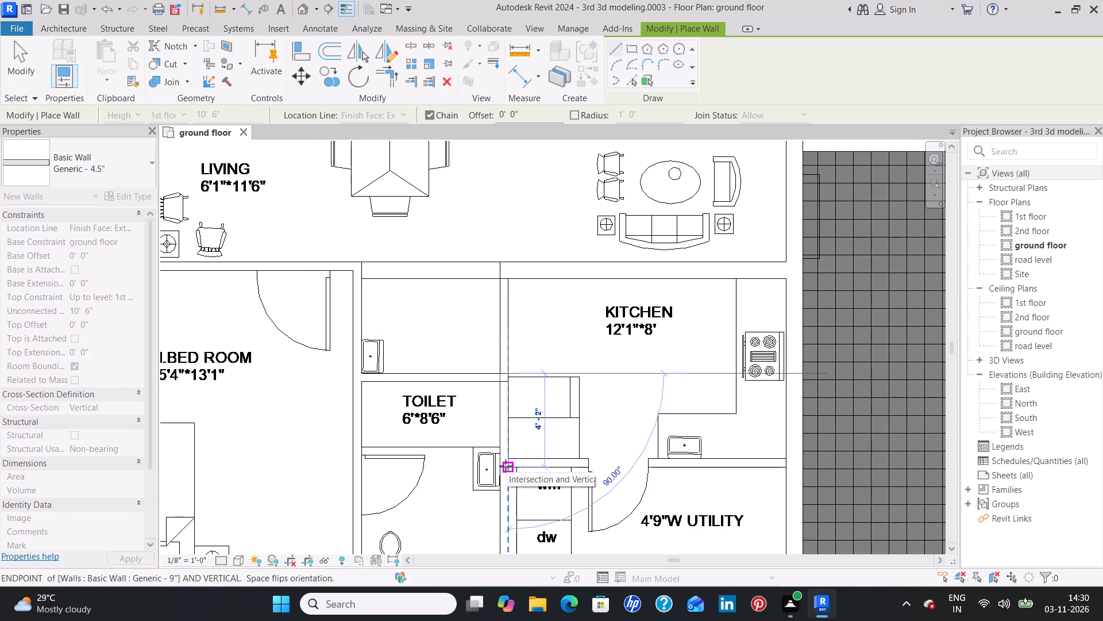
click(506, 466)
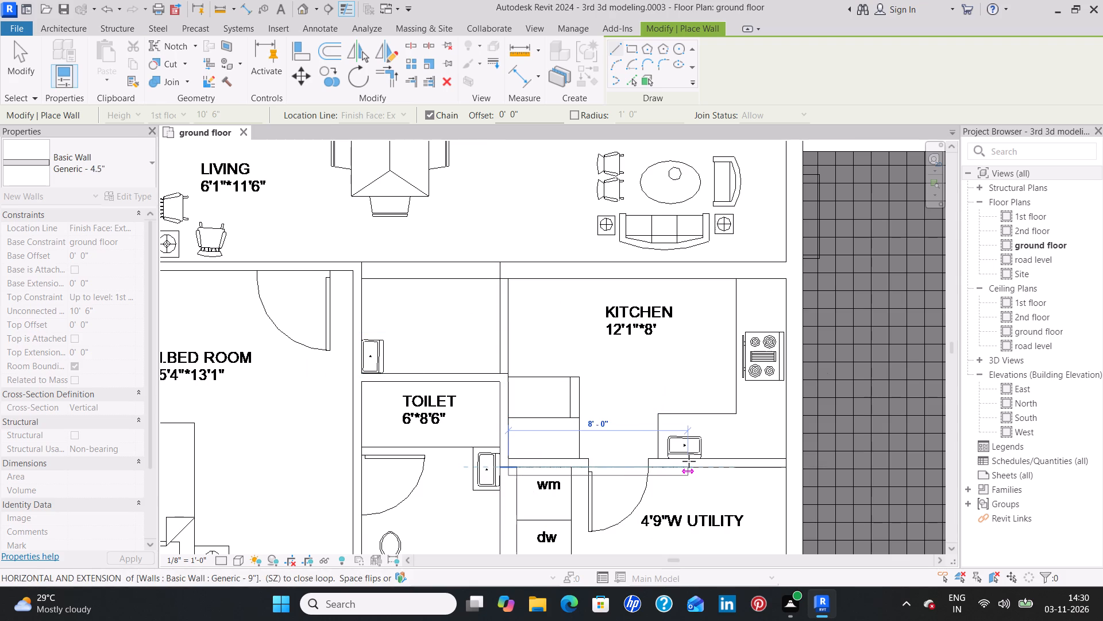
key(space)
click(783, 463)
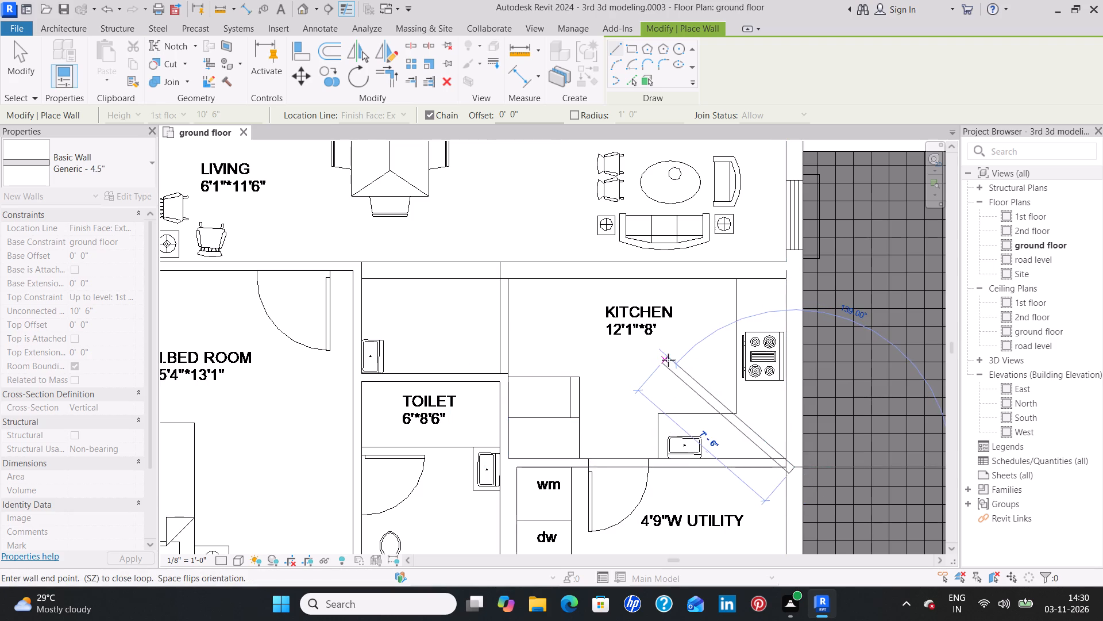
key(Escape)
Draw a flipped Generic - 4.5" wall between the 6'*8'6" toilet's washbasin area and the kitchen, from the drawing-side wall to the toilet wall.
scroll(505, 278, up, 3)
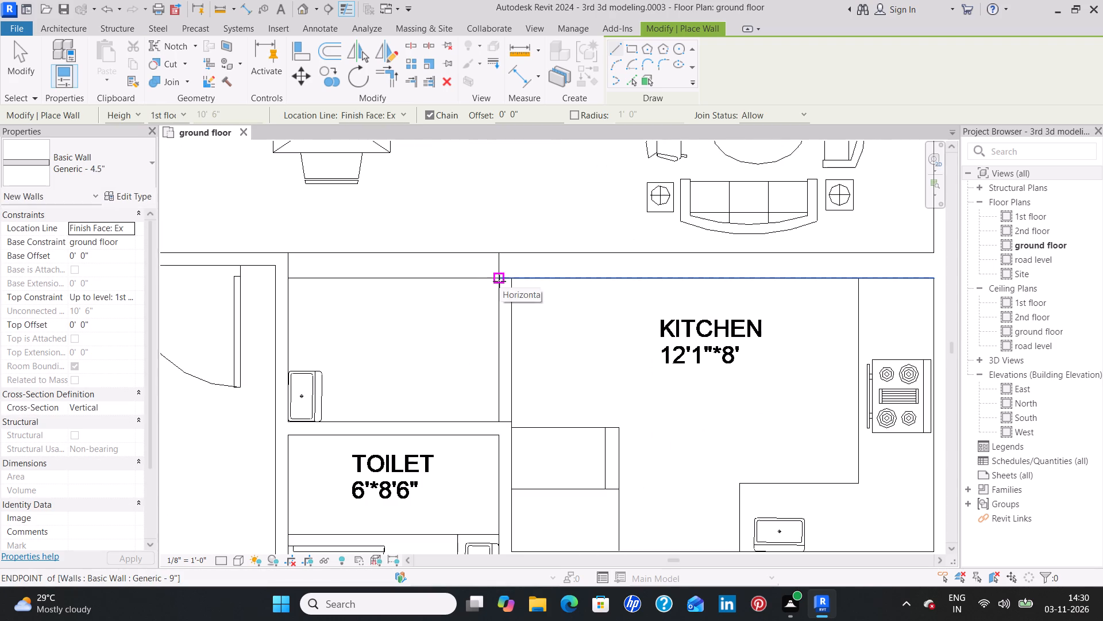
click(499, 277)
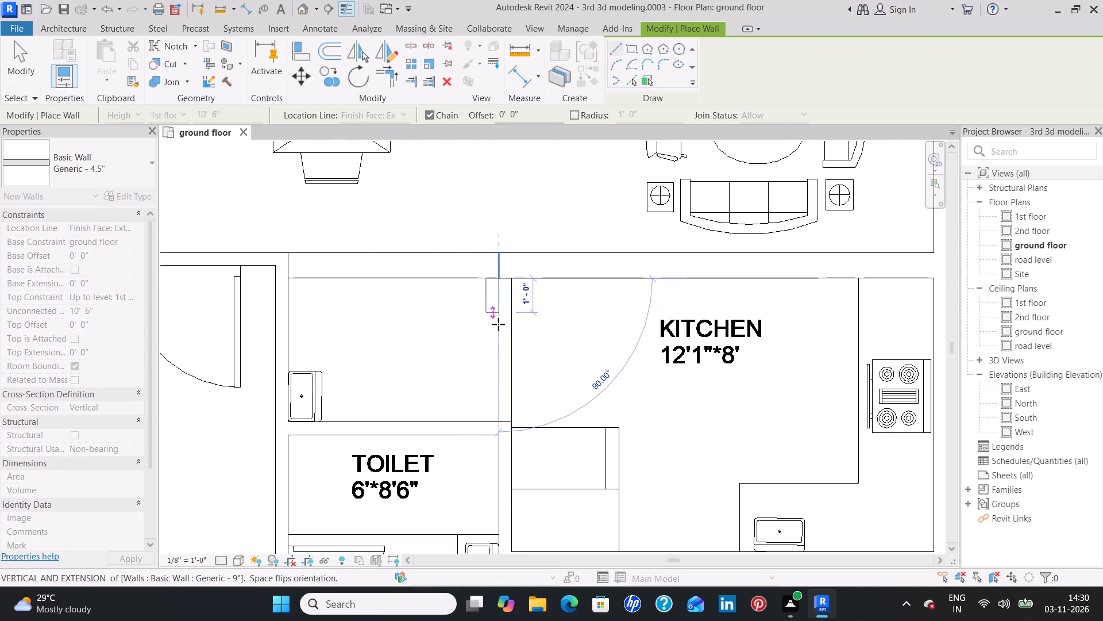
key(space)
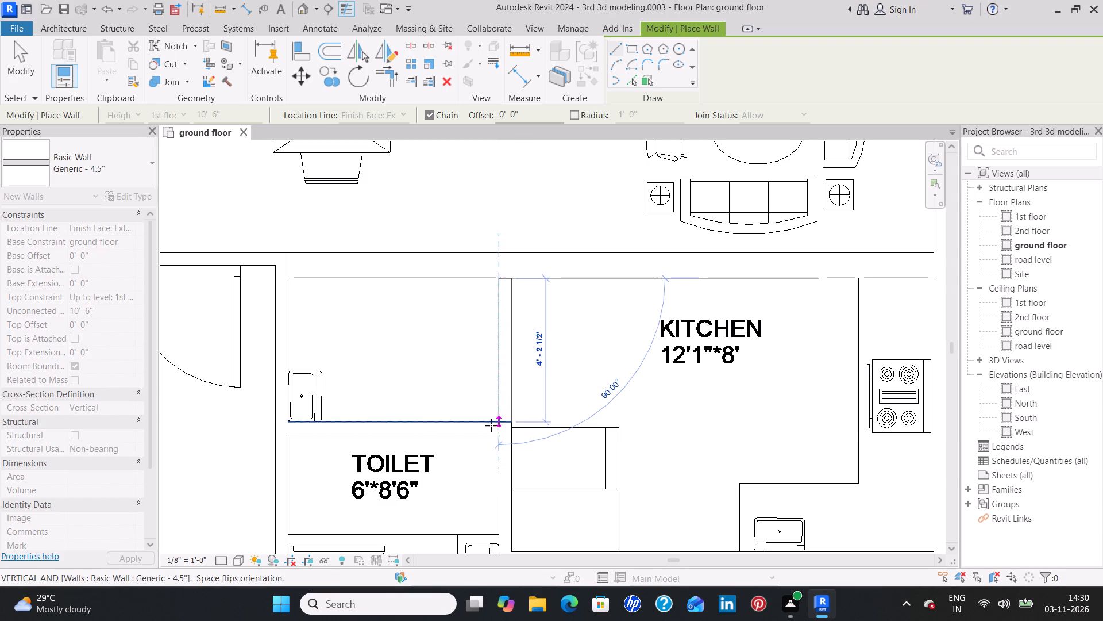
click(495, 434)
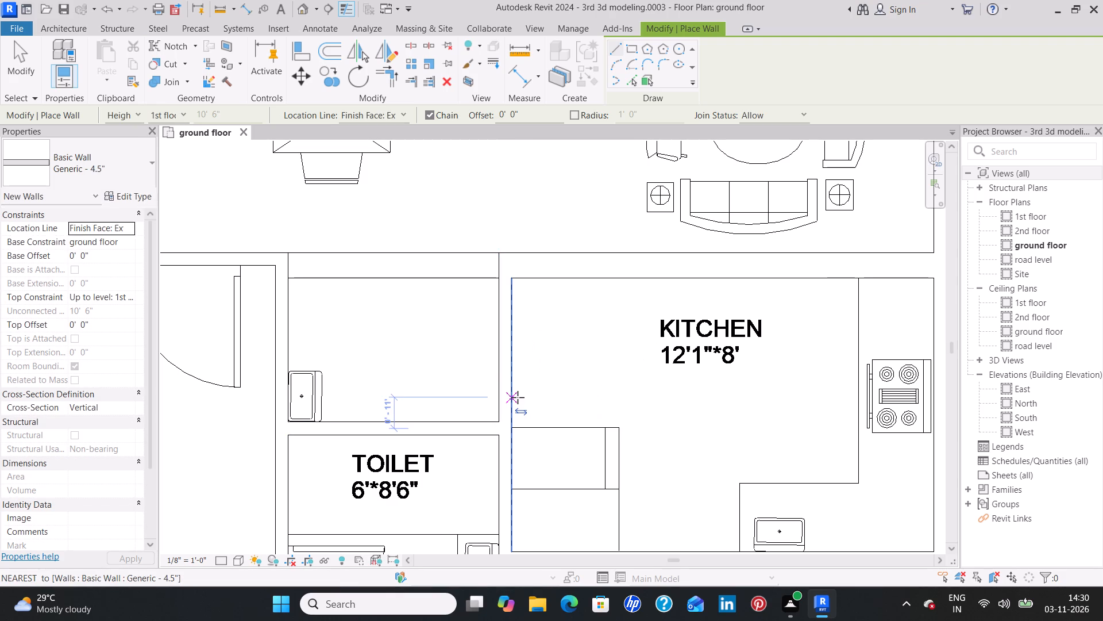
key(Escape)
Draw a Generic - 4.5" wall about 5' long behind the 12'*12' bedroom wardrobe, bridging the two 9" wall ends on the drawing room side.
scroll(417, 342, down, 6)
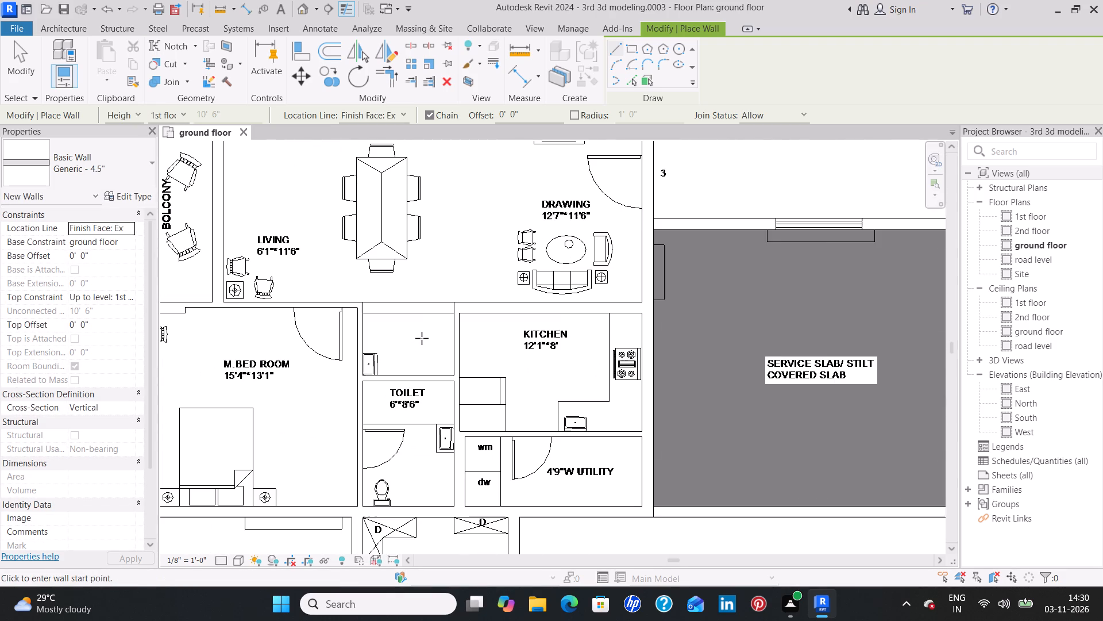
scroll(416, 296, down, 1)
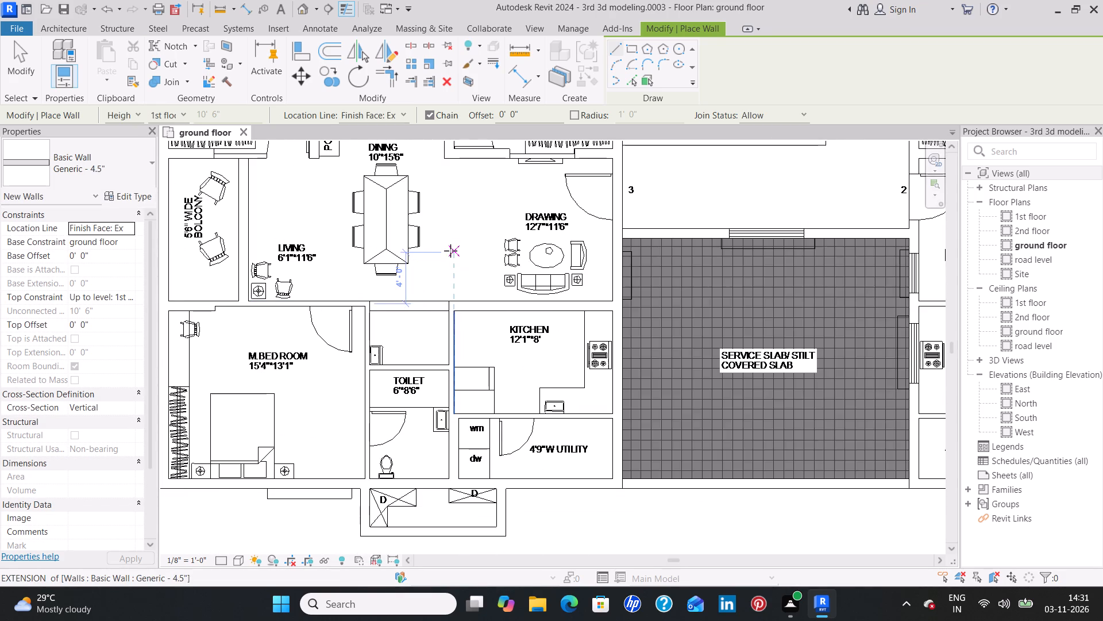
middle_drag(450, 251, 449, 361)
middle_drag(420, 255, 399, 301)
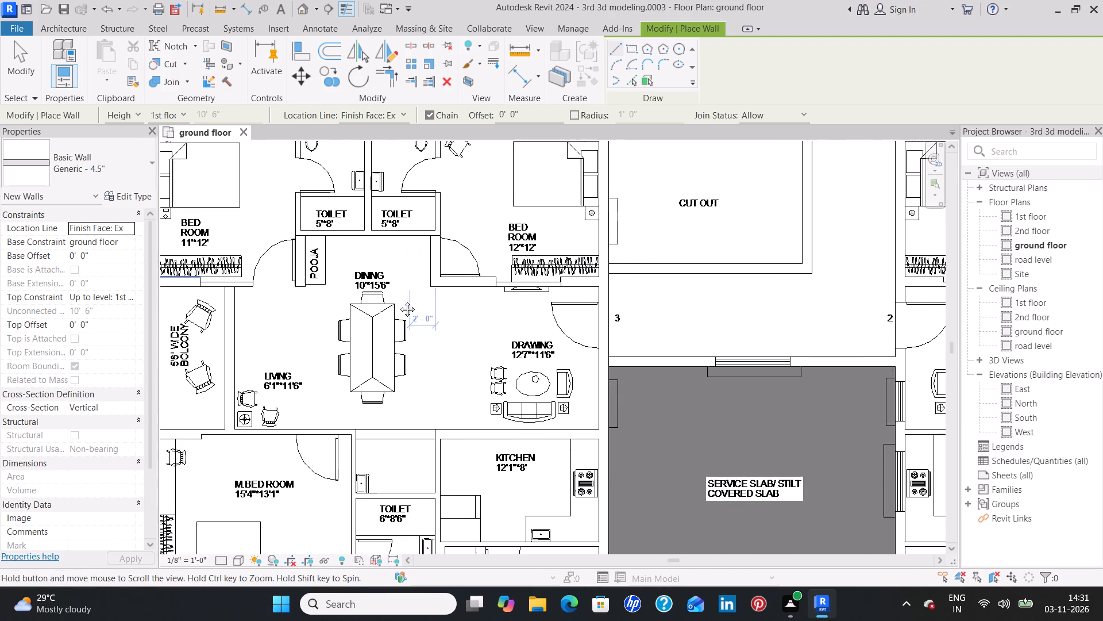
middle_drag(399, 301, 387, 339)
scroll(504, 344, up, 6)
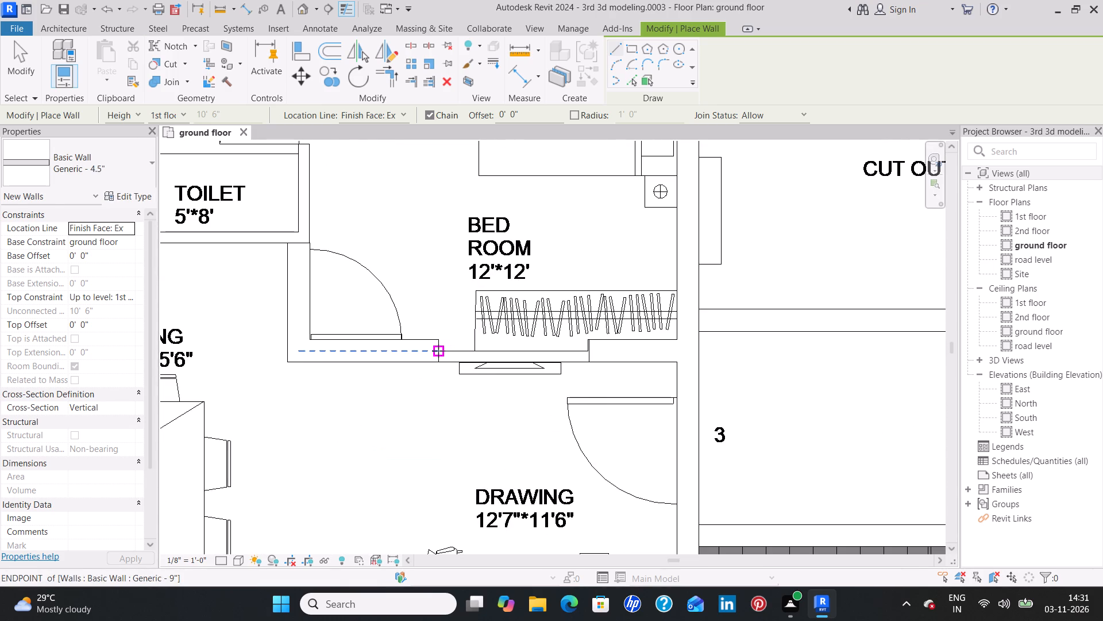
click(438, 351)
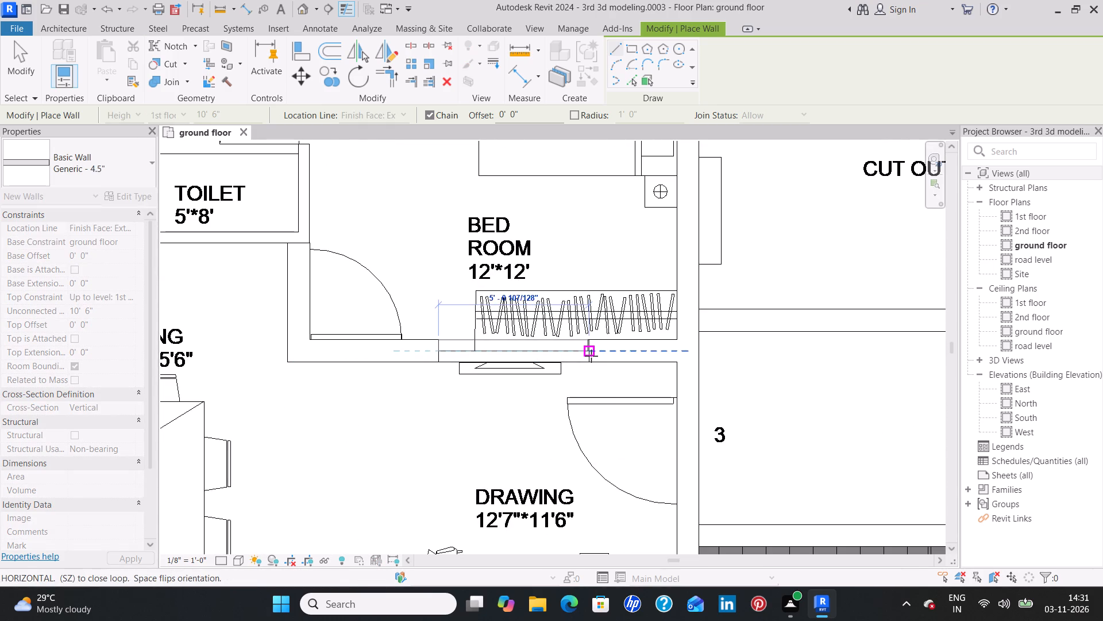
key(space)
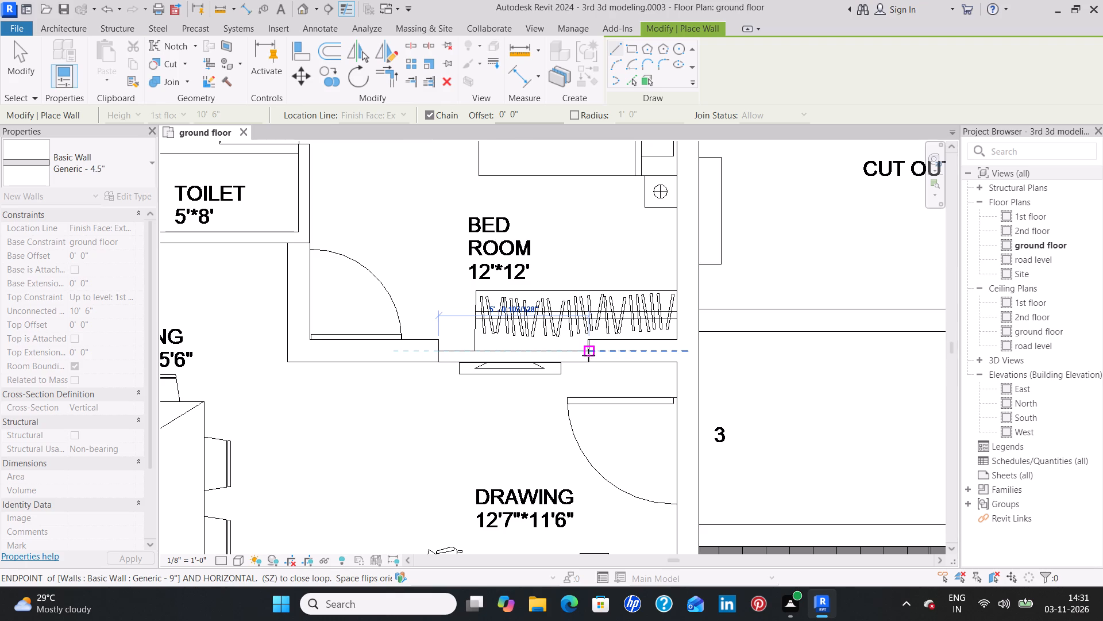
click(590, 352)
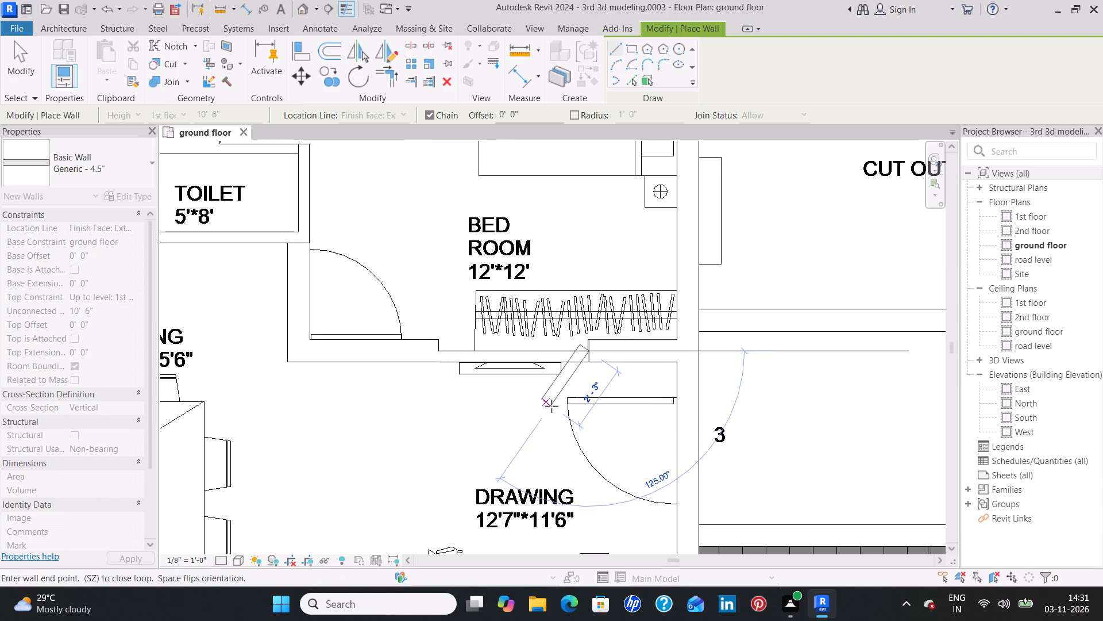
key(Escape)
Draw a flipped Generic - 4.5" wall about 8'5" long between the 11'*12' bedroom and its 5'*8' toilet, from the outer wall to the pooja wall.
scroll(453, 308, down, 3)
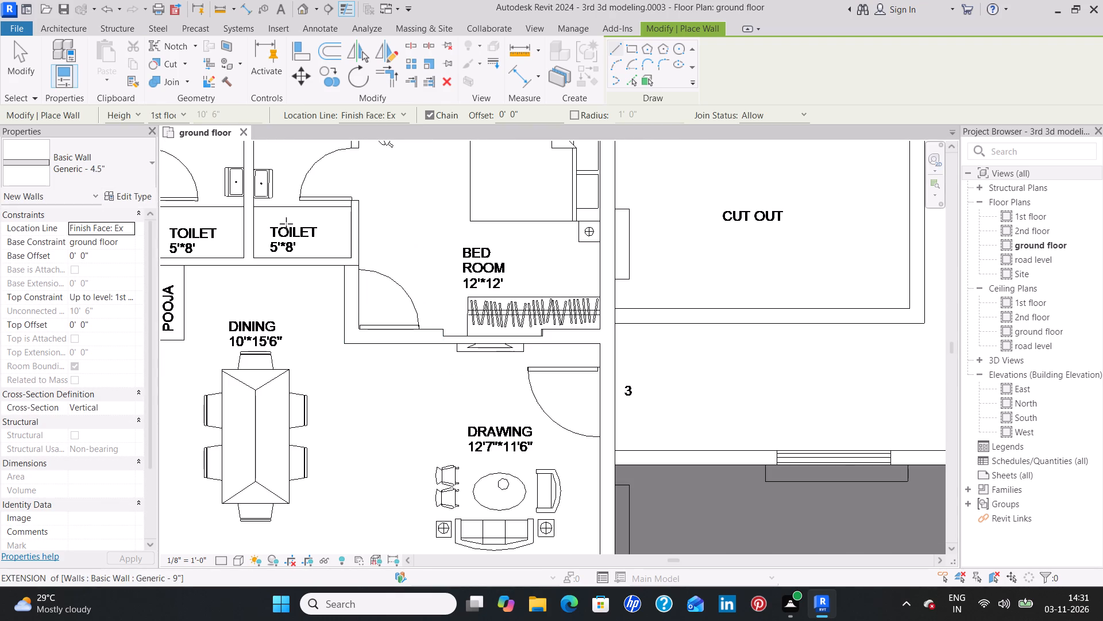
middle_drag(281, 220, 409, 385)
scroll(249, 263, up, 3)
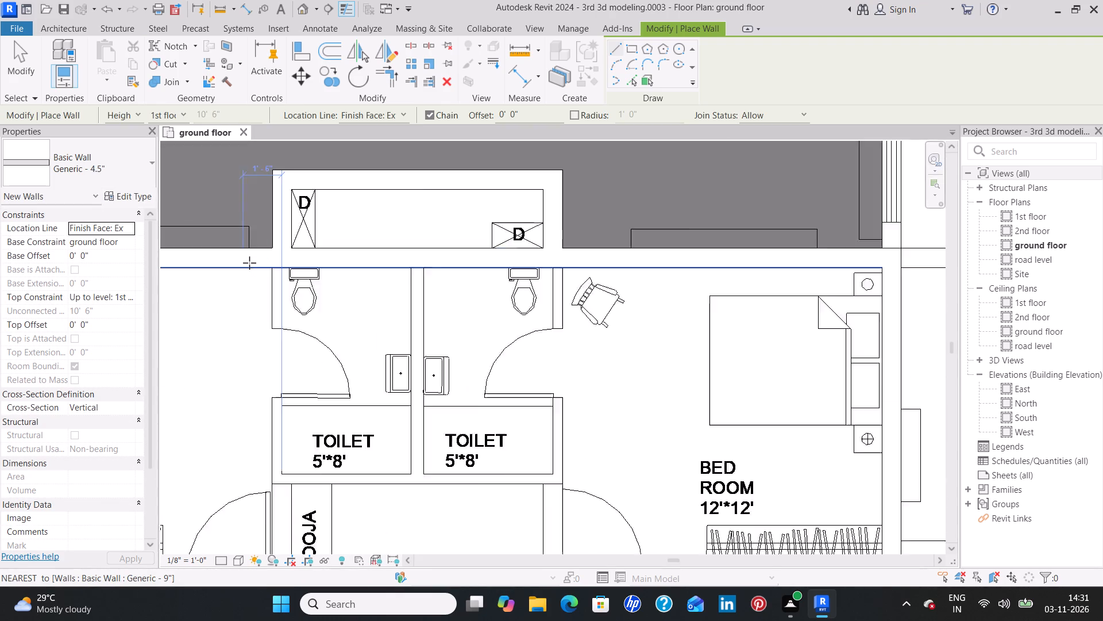
click(277, 268)
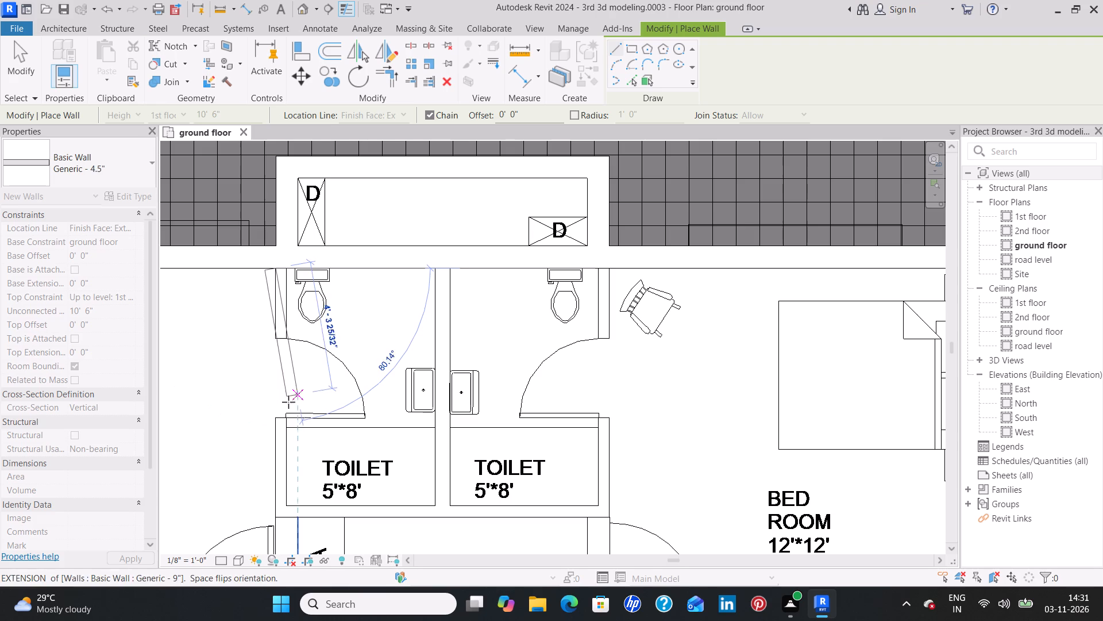
key(space)
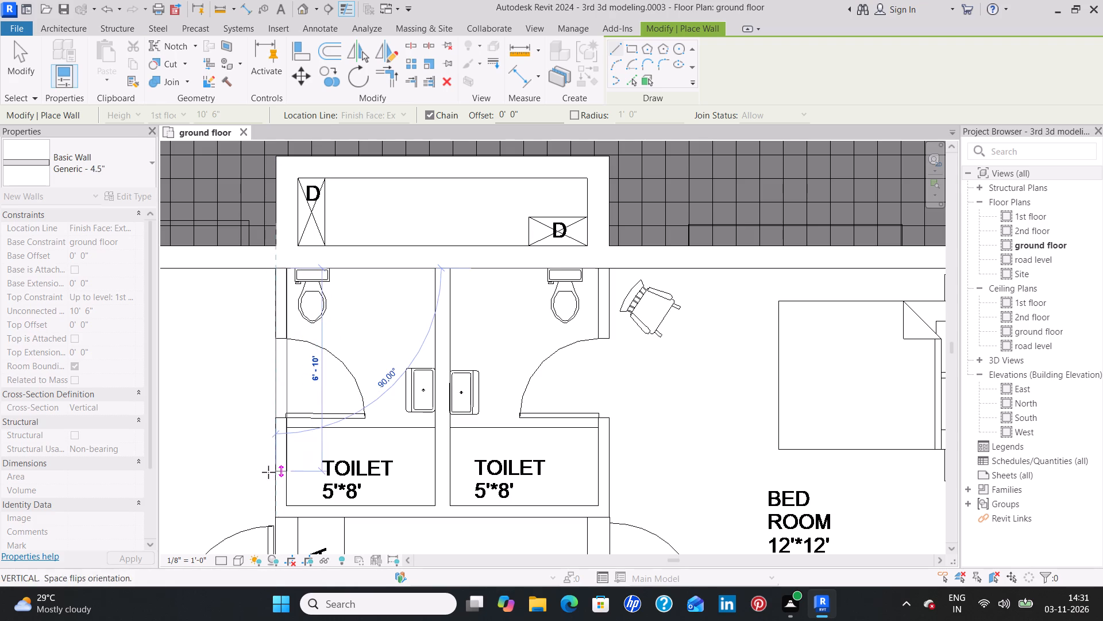
middle_drag(275, 464, 303, 359)
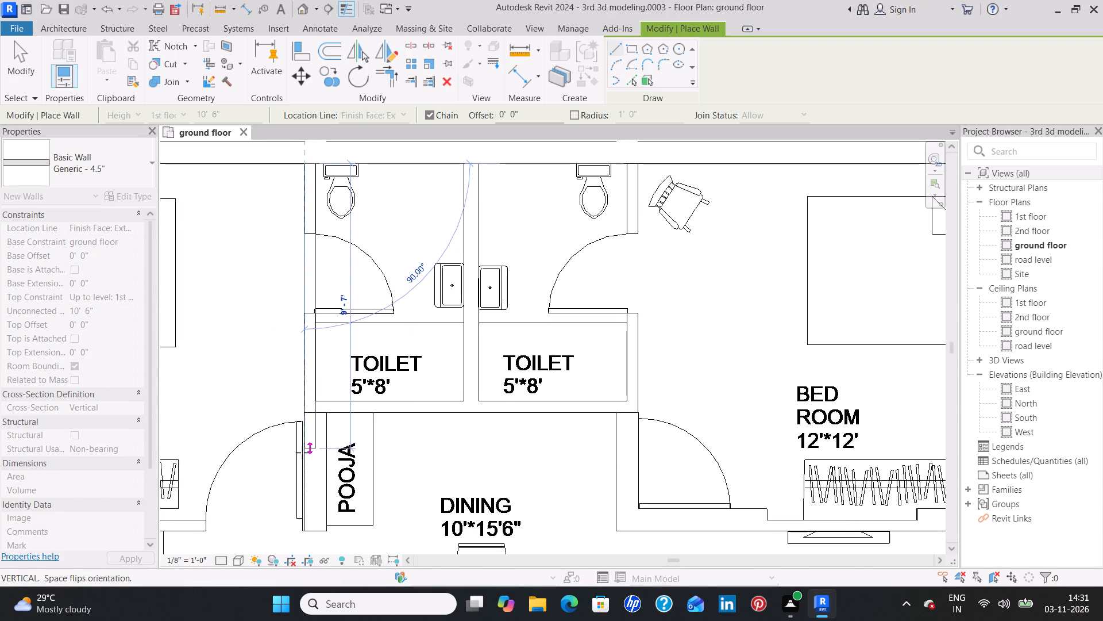
click(302, 413)
key(Escape)
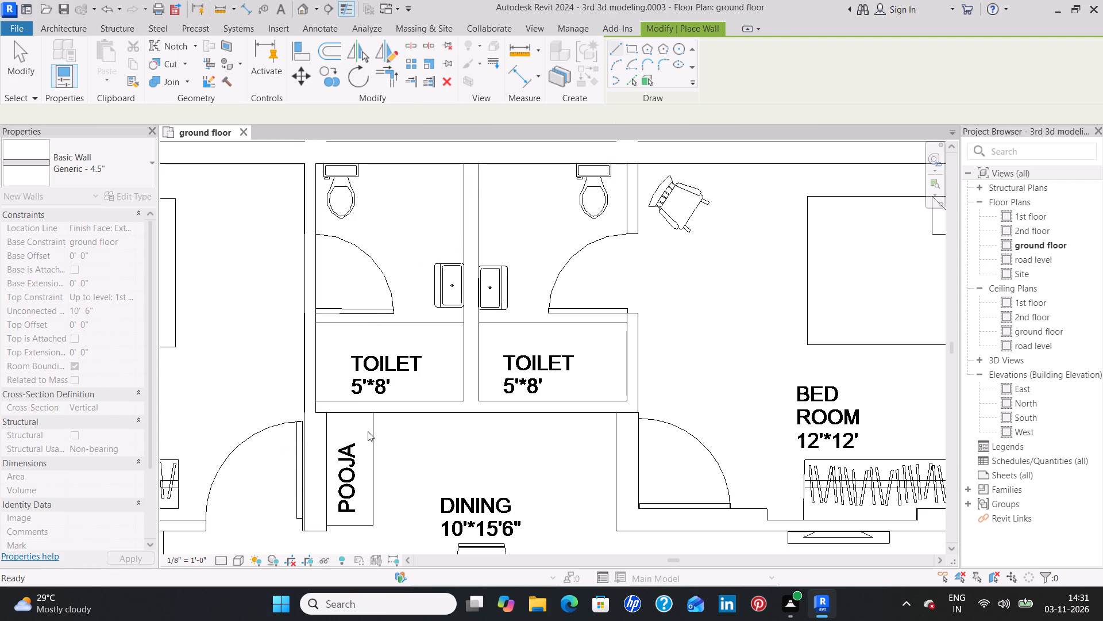
scroll(290, 490, down, 2)
middle_drag(259, 507, 312, 378)
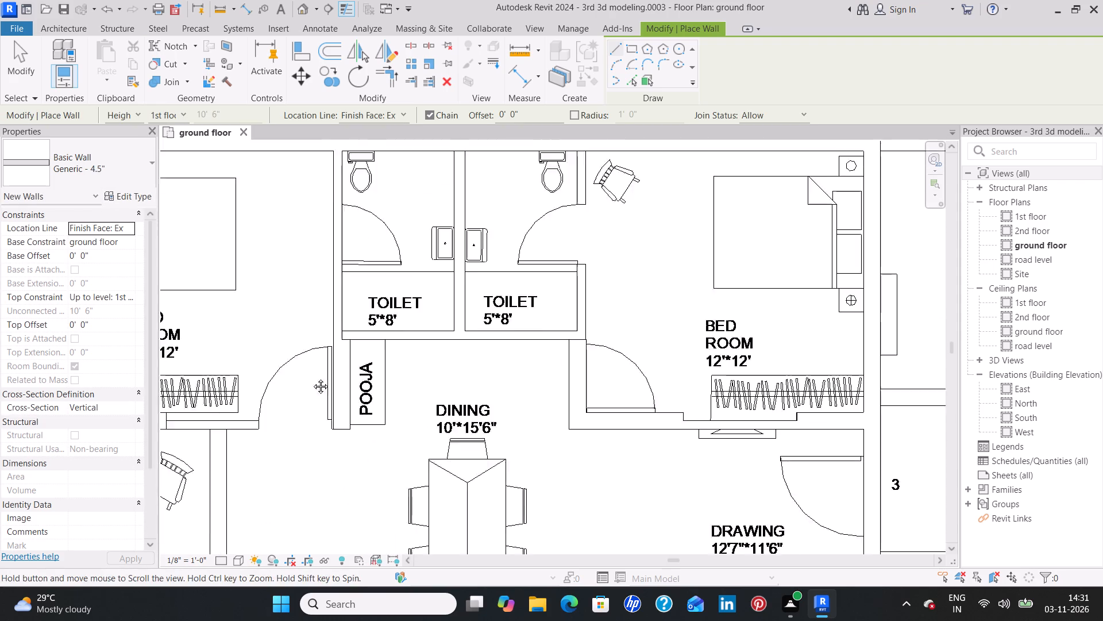
Draw a Generic - 4.5" wall about 7'5" long from the 9" wall end by the 11'*12' bedroom wardrobe, across its door, to the pooja wall.
middle_drag(312, 378, 314, 374)
scroll(192, 383, up, 2)
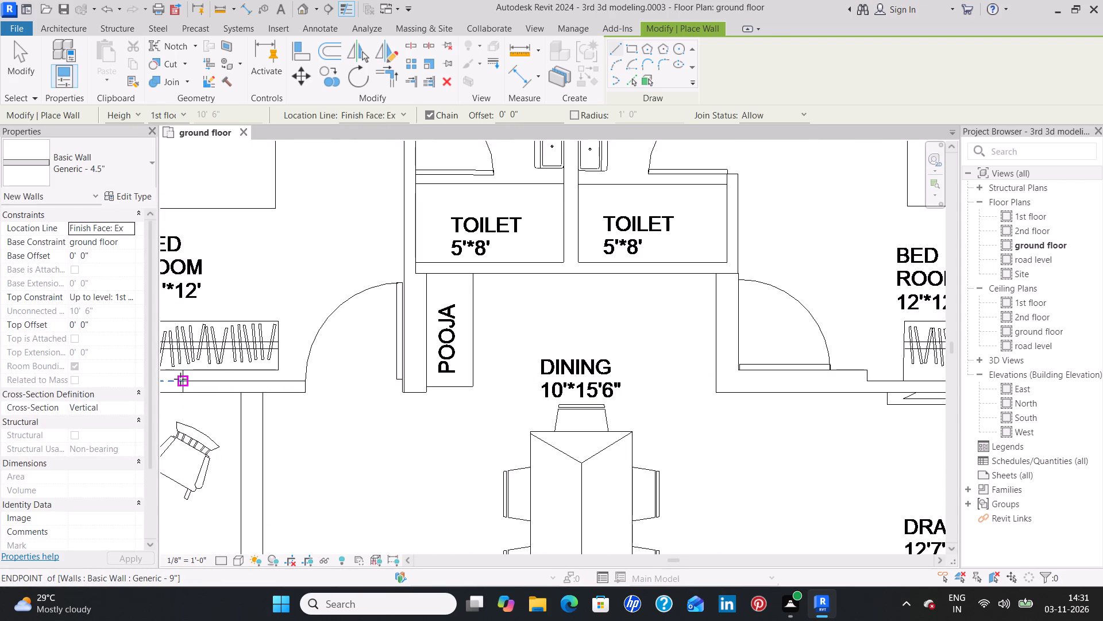
click(183, 379)
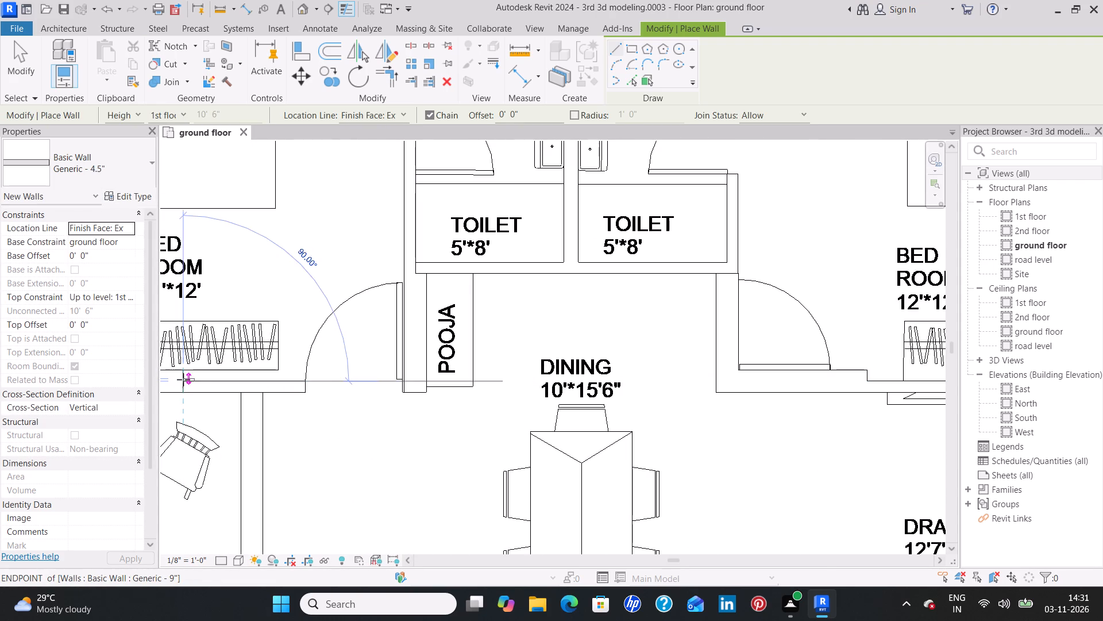
click(403, 379)
key(Escape)
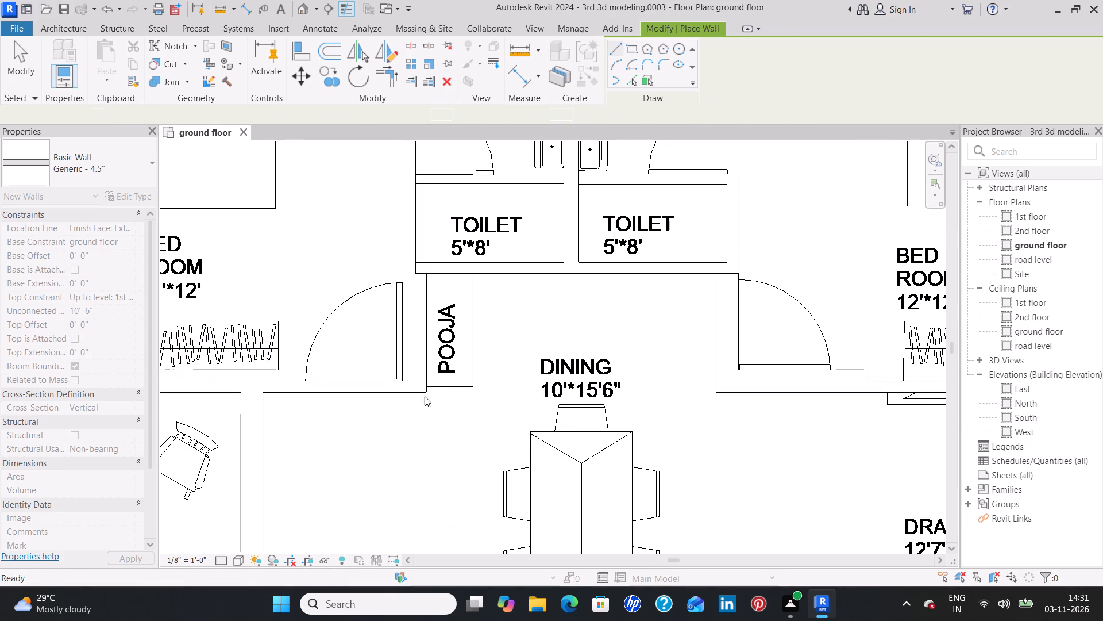
Draw a Generic - 4.5" wall about 11' long between the two adjoining 5'*8' toilets and the pooja-dining area.
middle_drag(512, 336, 414, 449)
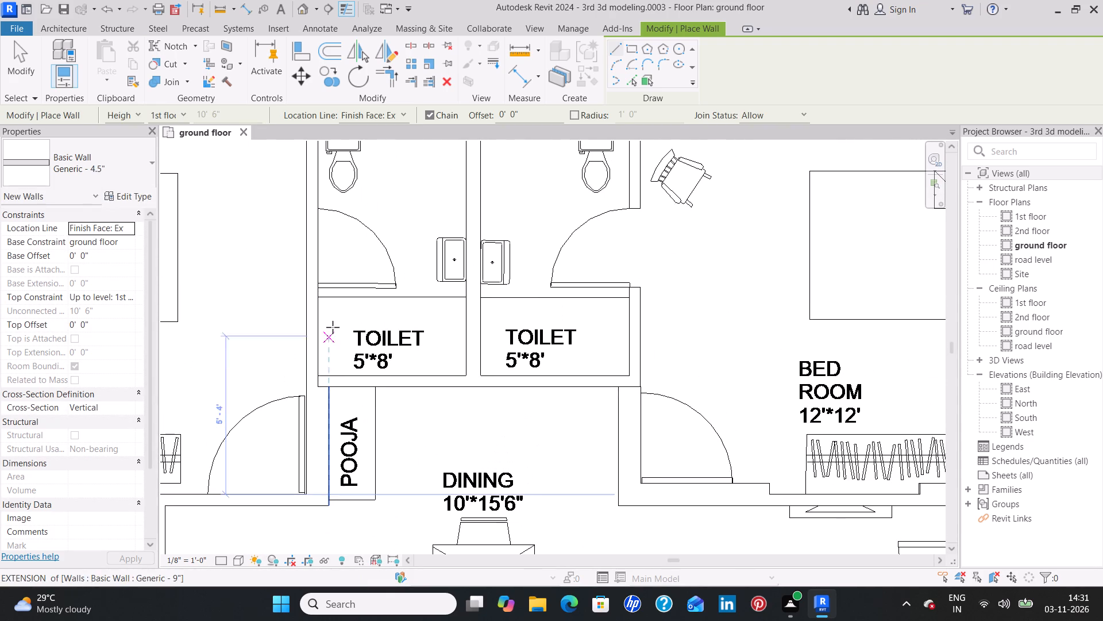
middle_drag(335, 320, 310, 394)
scroll(287, 450, up, 1)
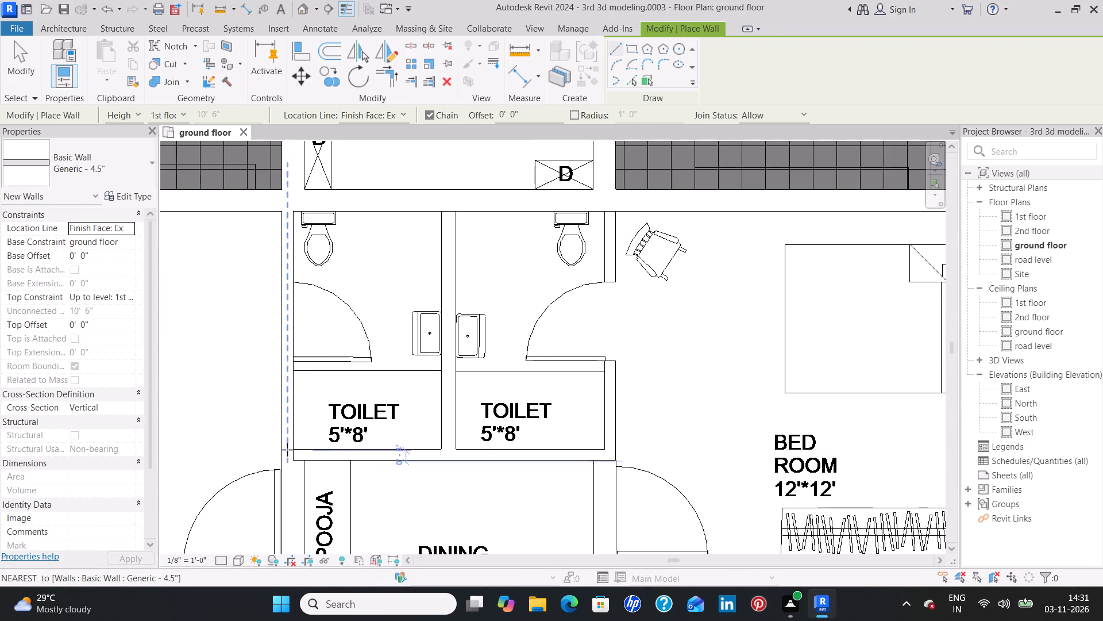
scroll(287, 450, up, 1)
click(295, 448)
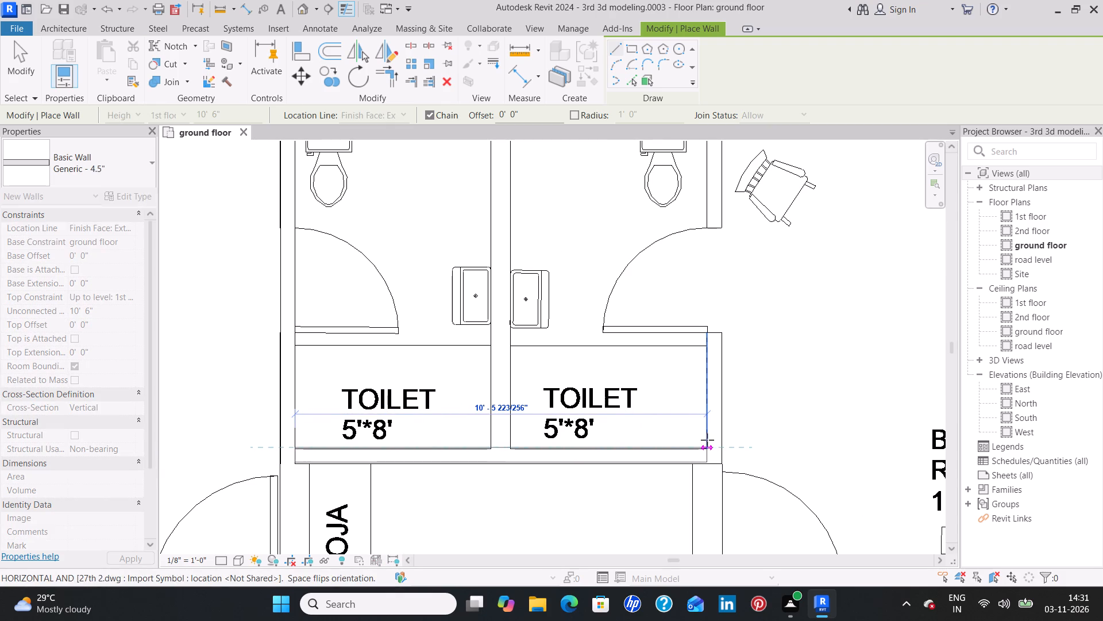
click(723, 440)
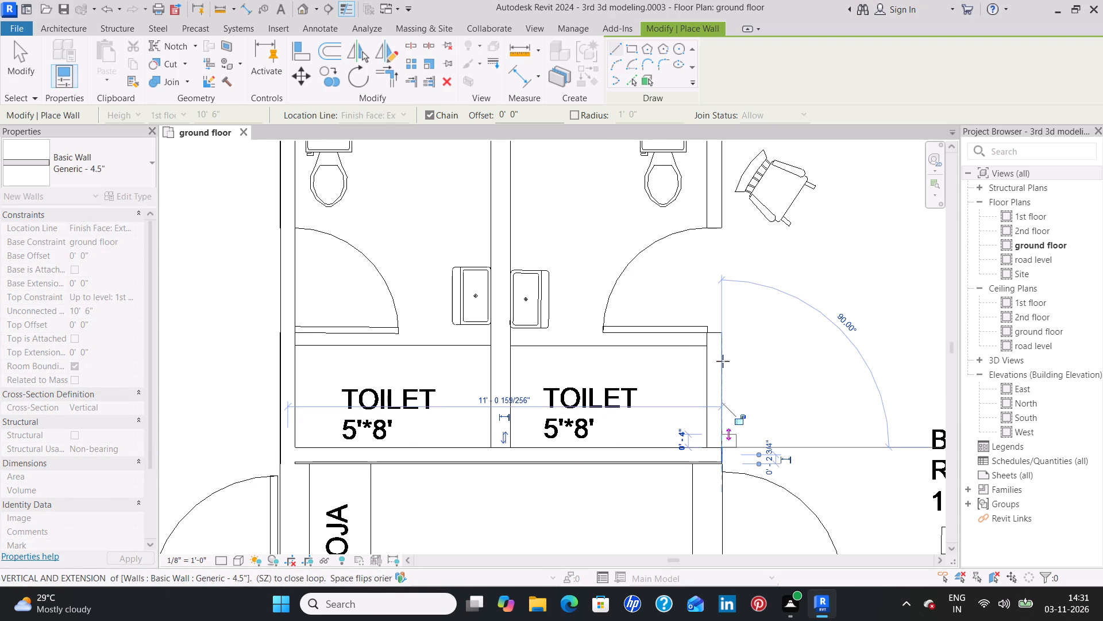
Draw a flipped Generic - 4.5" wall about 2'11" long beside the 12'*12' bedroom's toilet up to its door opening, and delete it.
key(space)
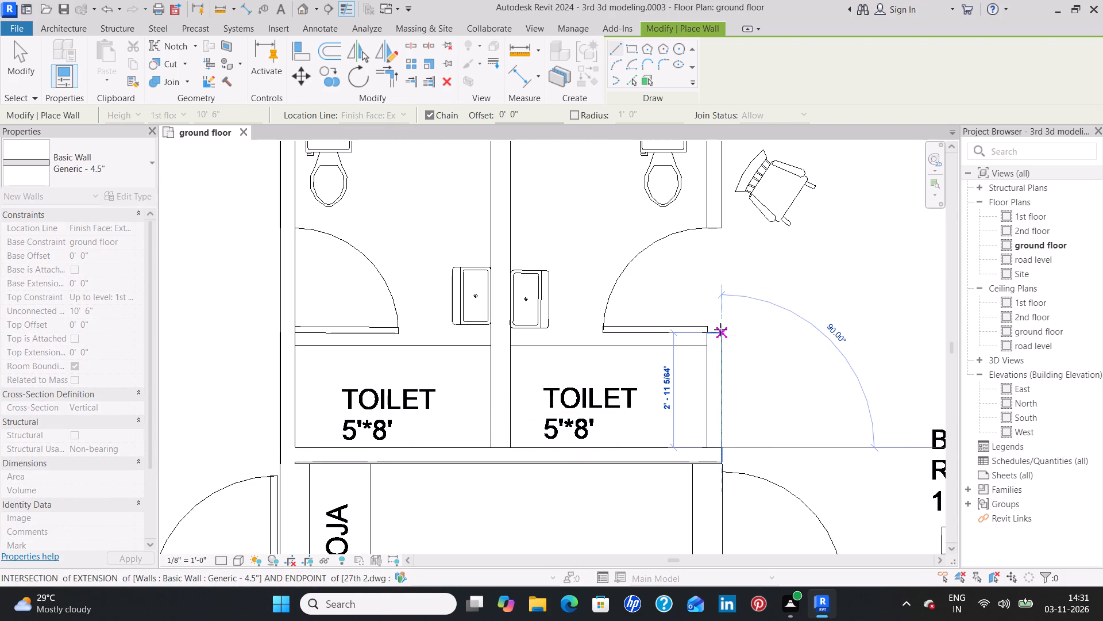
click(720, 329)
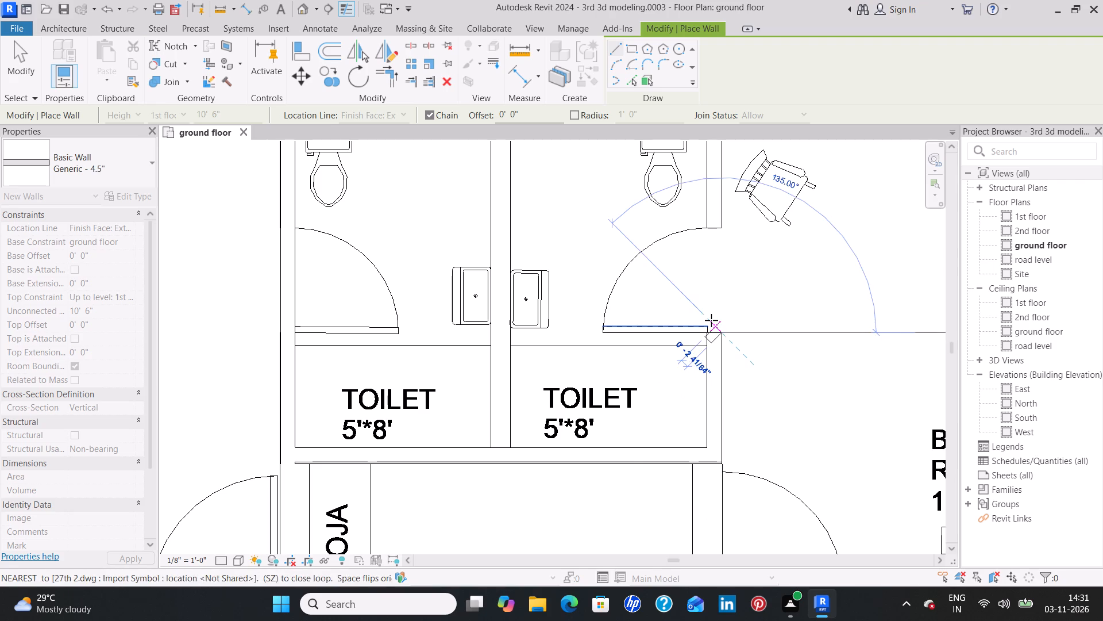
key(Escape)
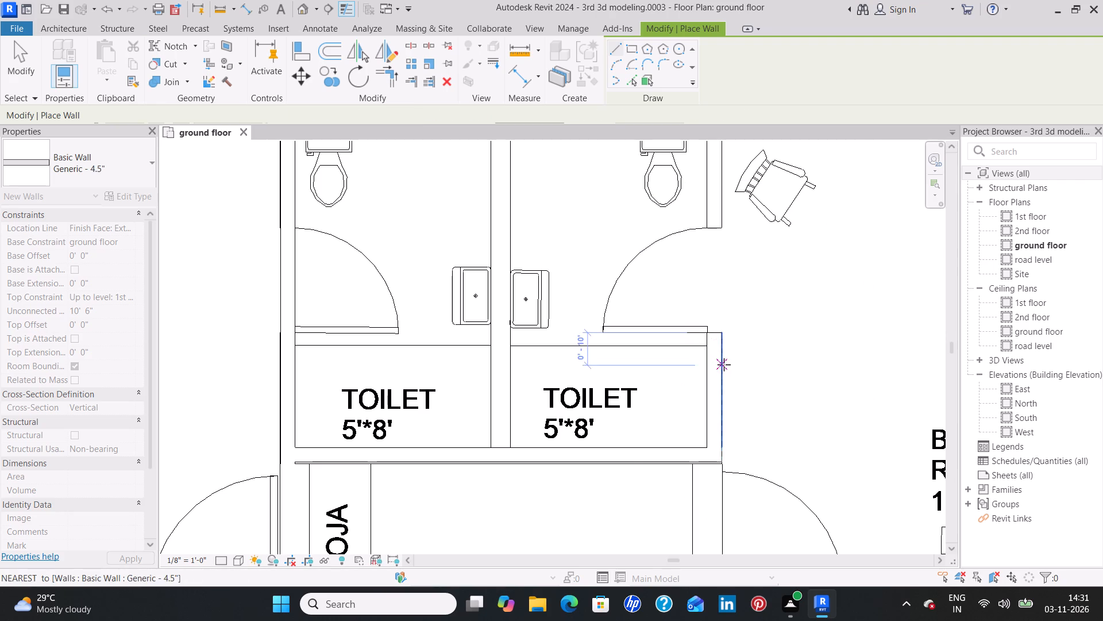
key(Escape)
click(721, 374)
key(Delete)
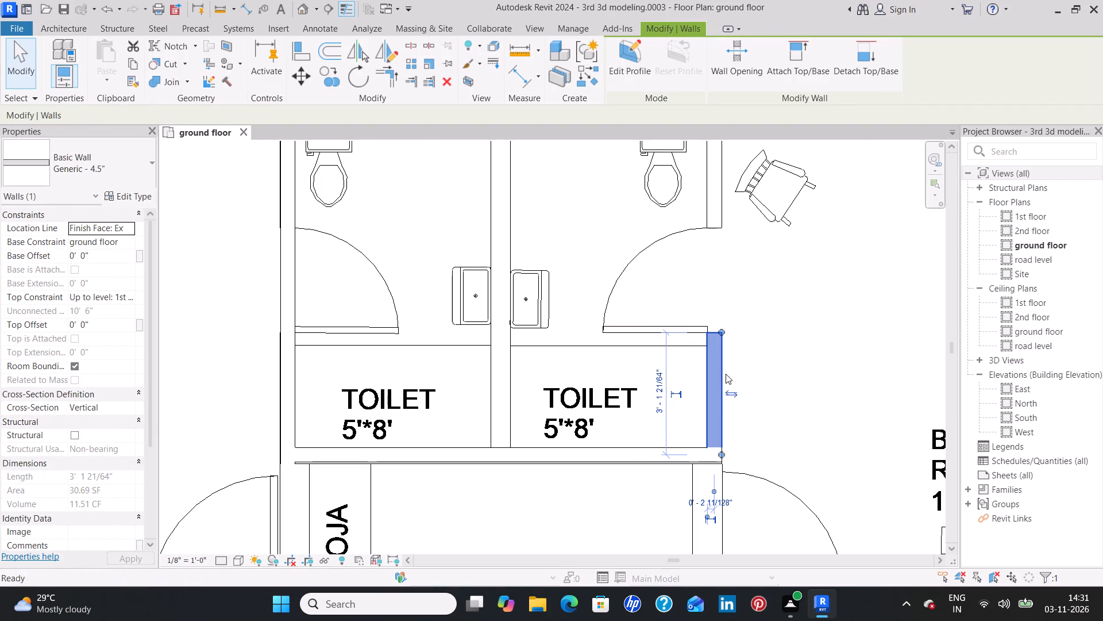
Nudge the 4.5" wall below the two 5'*8' toilets slightly toward the dining area to match the CAD lines.
click(364, 459)
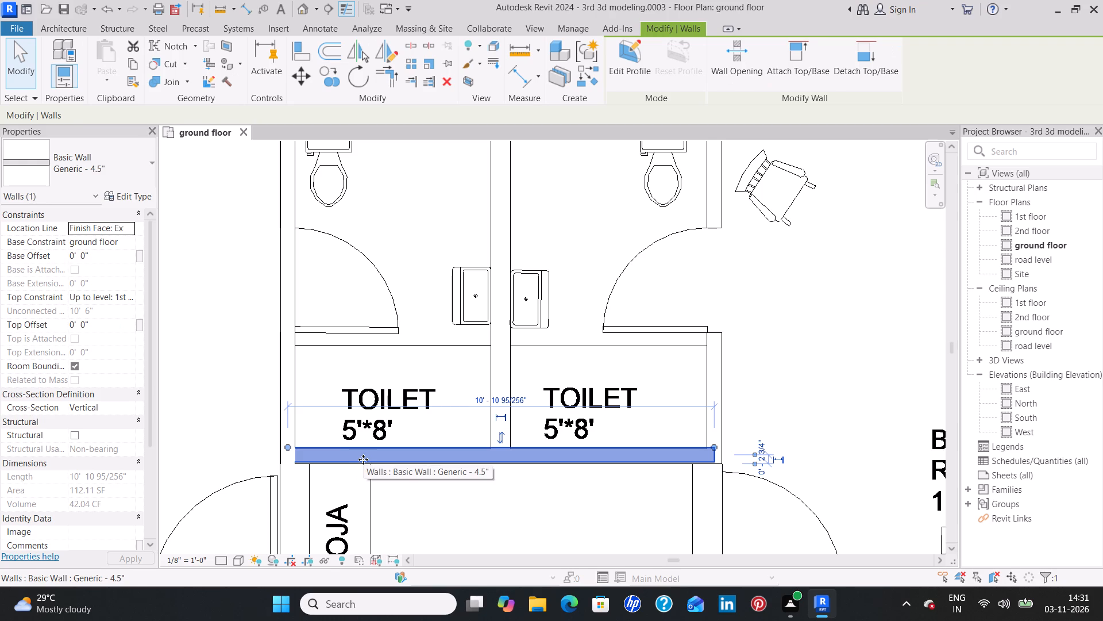
scroll(326, 476, up, 7)
key(Down)
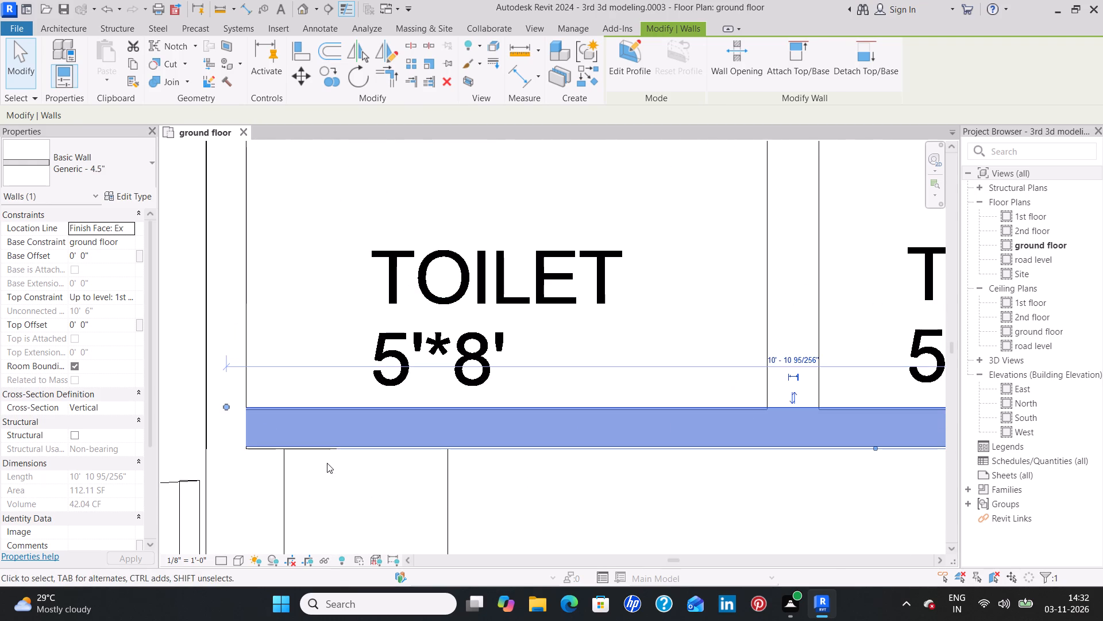
key(Down)
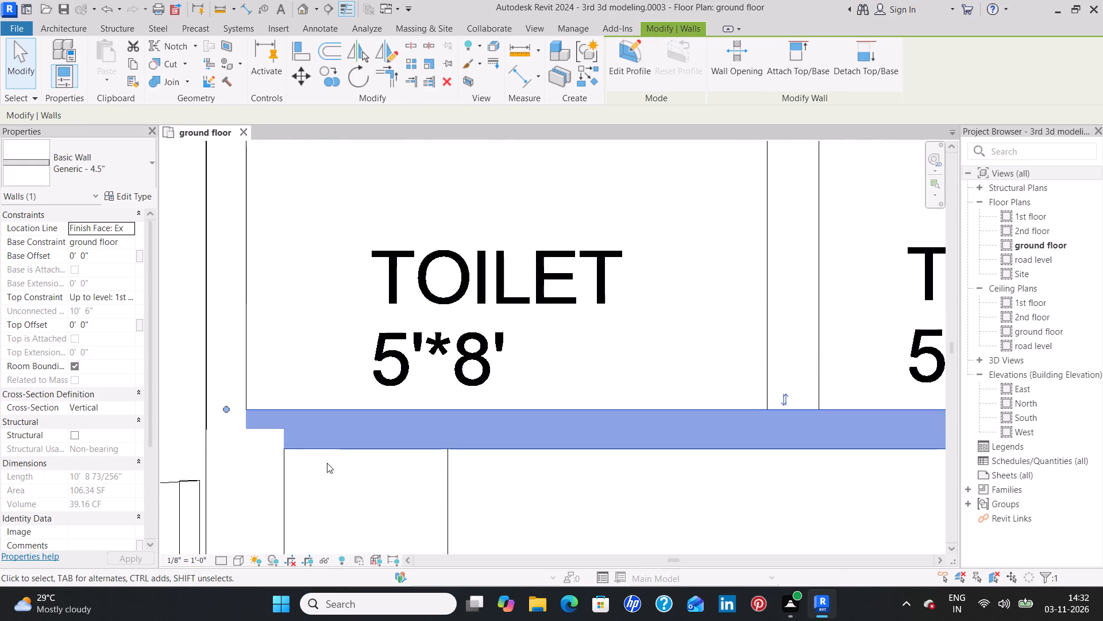
click(335, 306)
Draw a flipped Generic - 4.5" wall about 8' long between the 12'*12' bedroom and its 5'*8' toilet, from the dining-side toilet wall to the outer wall.
scroll(303, 316, down, 4)
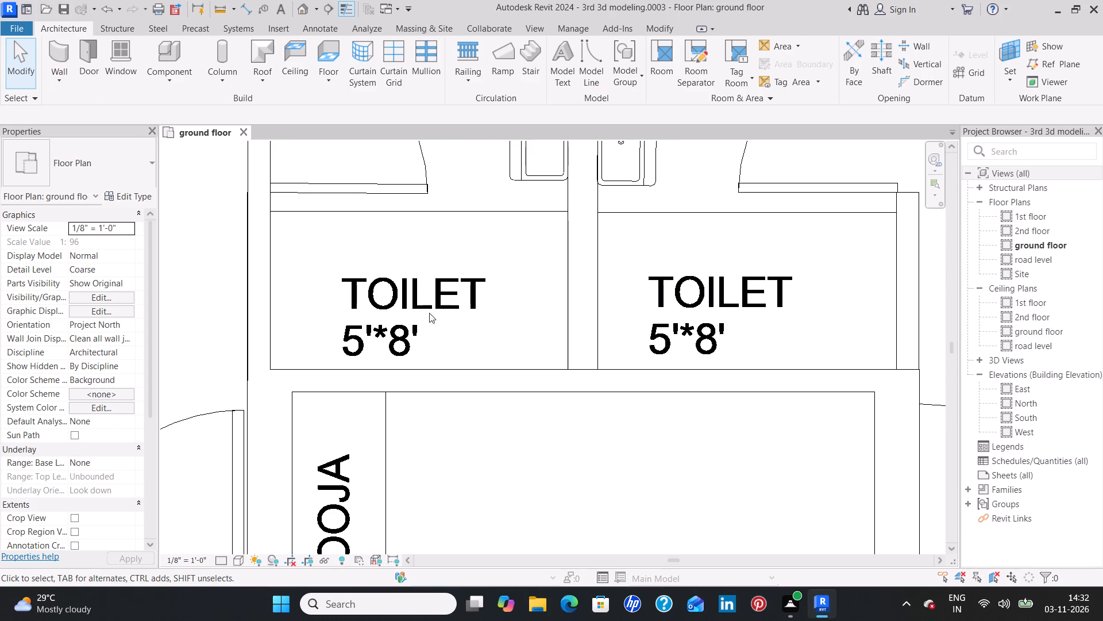
middle_drag(516, 280, 265, 451)
scroll(340, 448, down, 3)
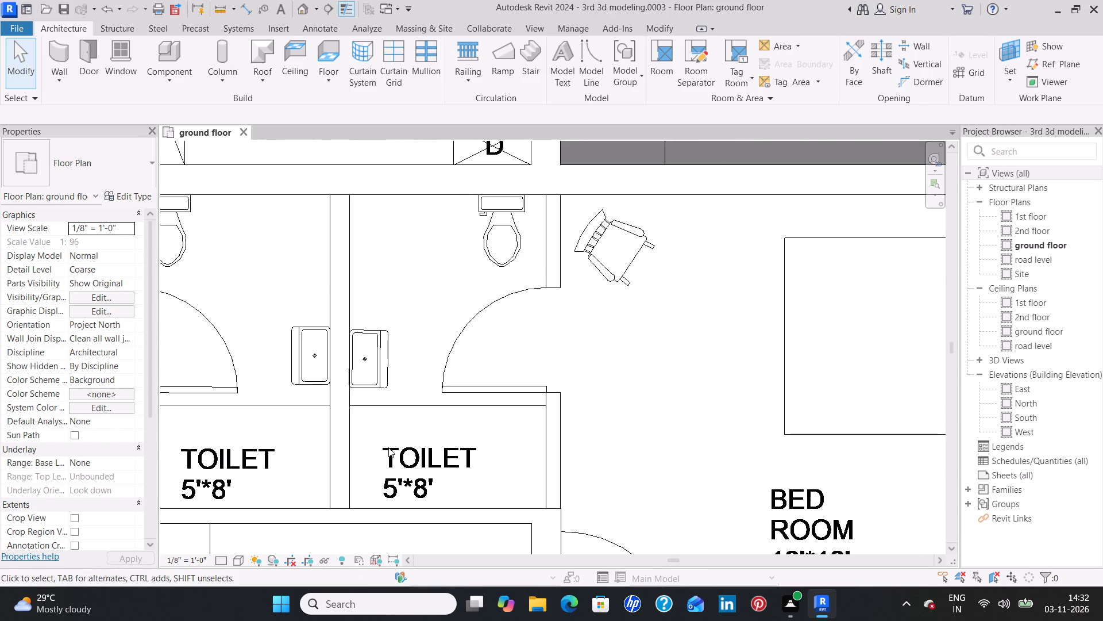
scroll(388, 447, down, 2)
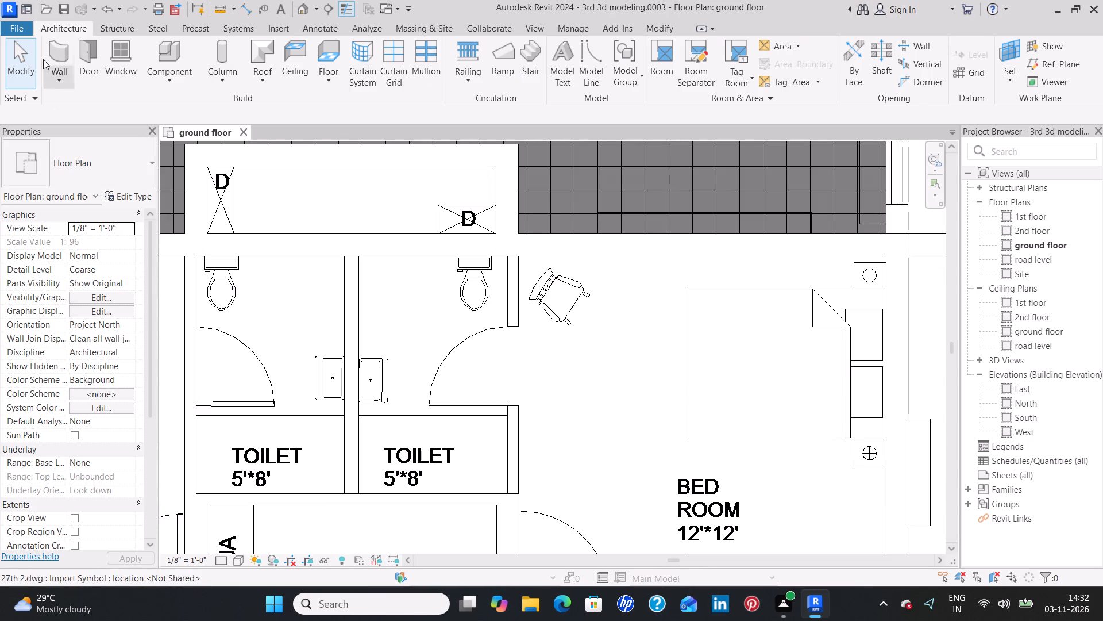
click(63, 51)
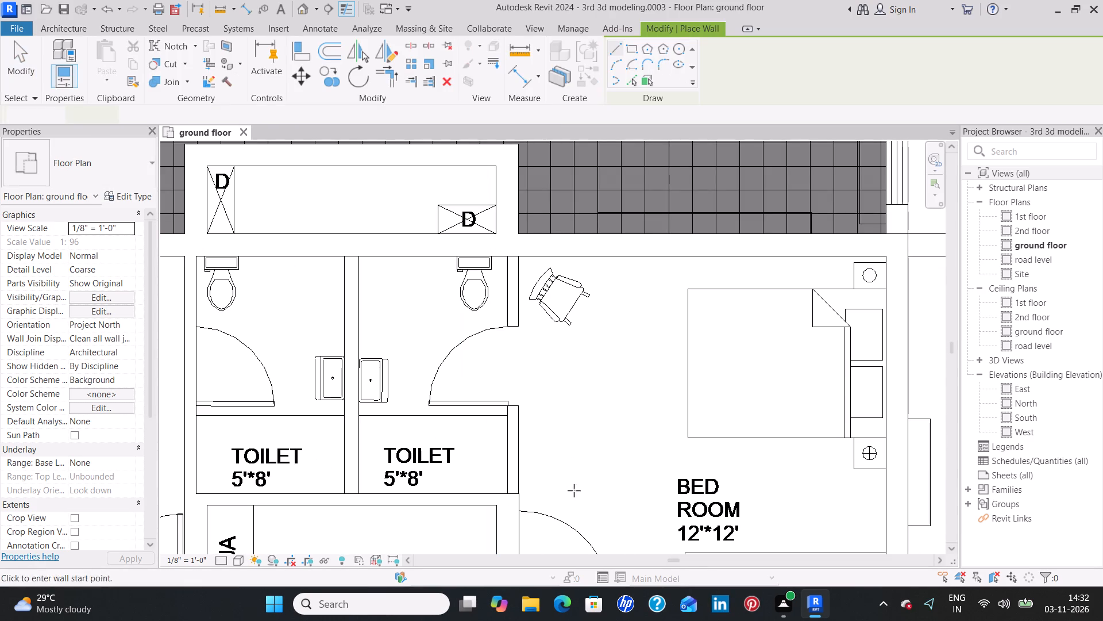
scroll(511, 497, up, 2)
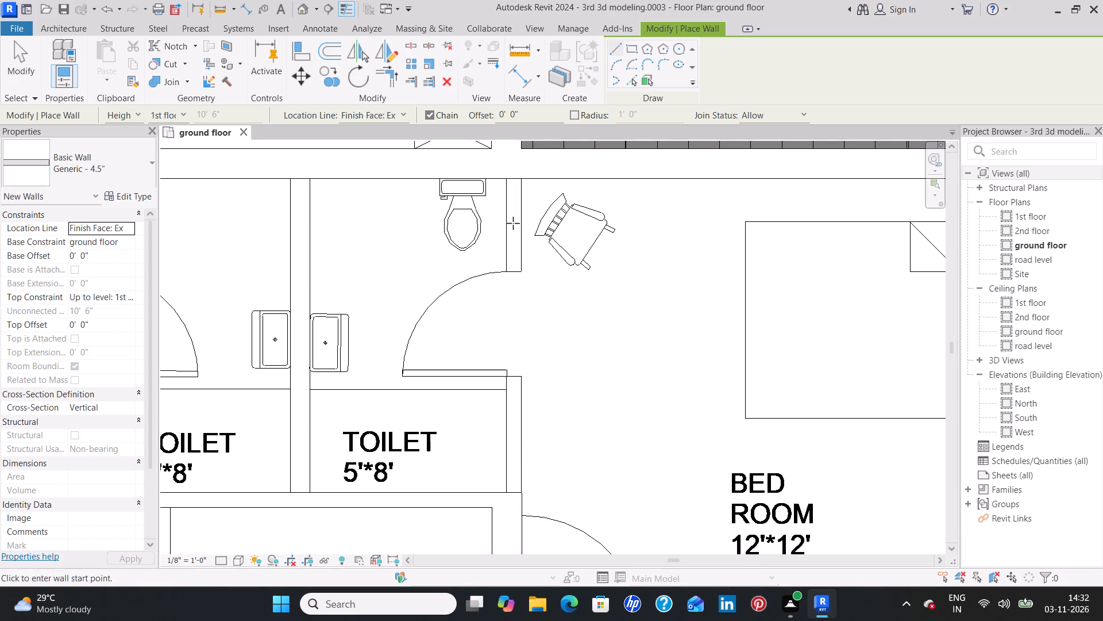
scroll(520, 493, up, 4)
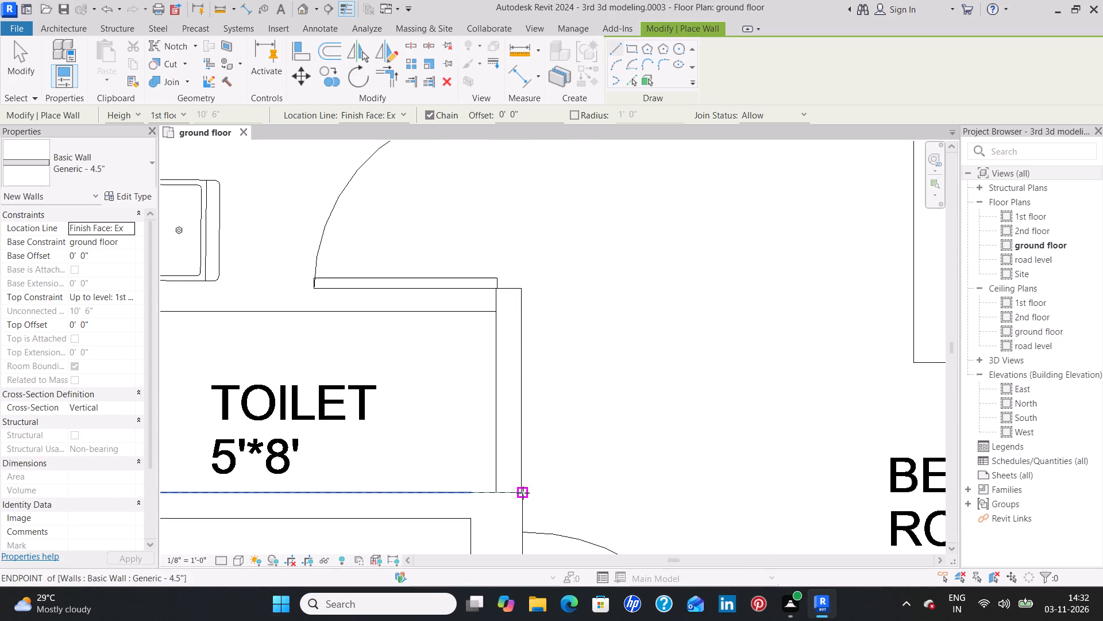
click(523, 493)
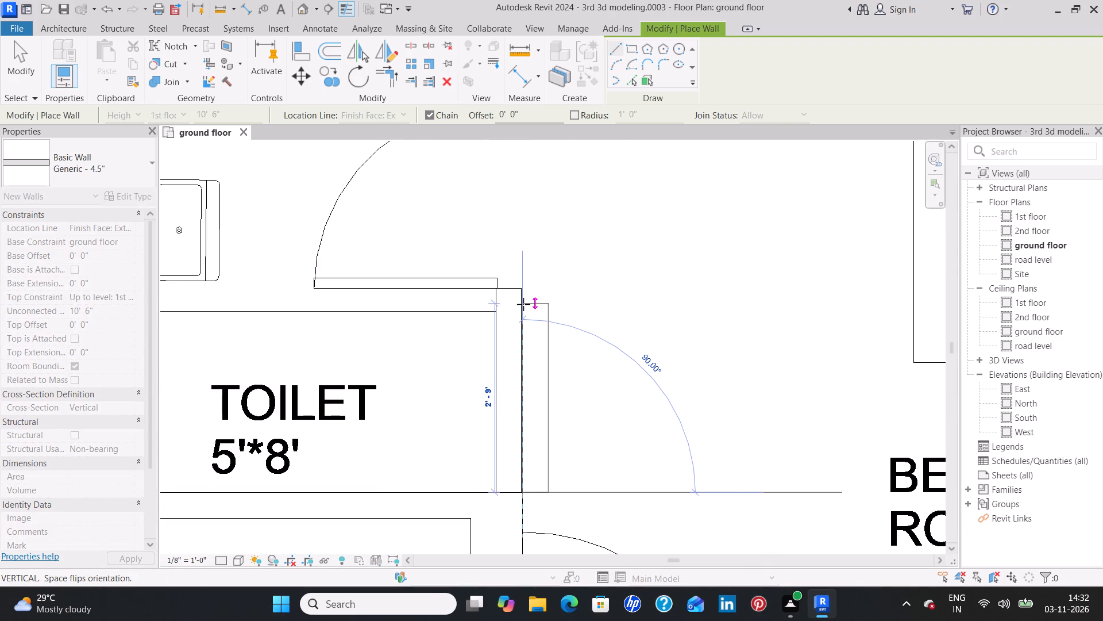
key(space)
middle_drag(531, 221, 533, 232)
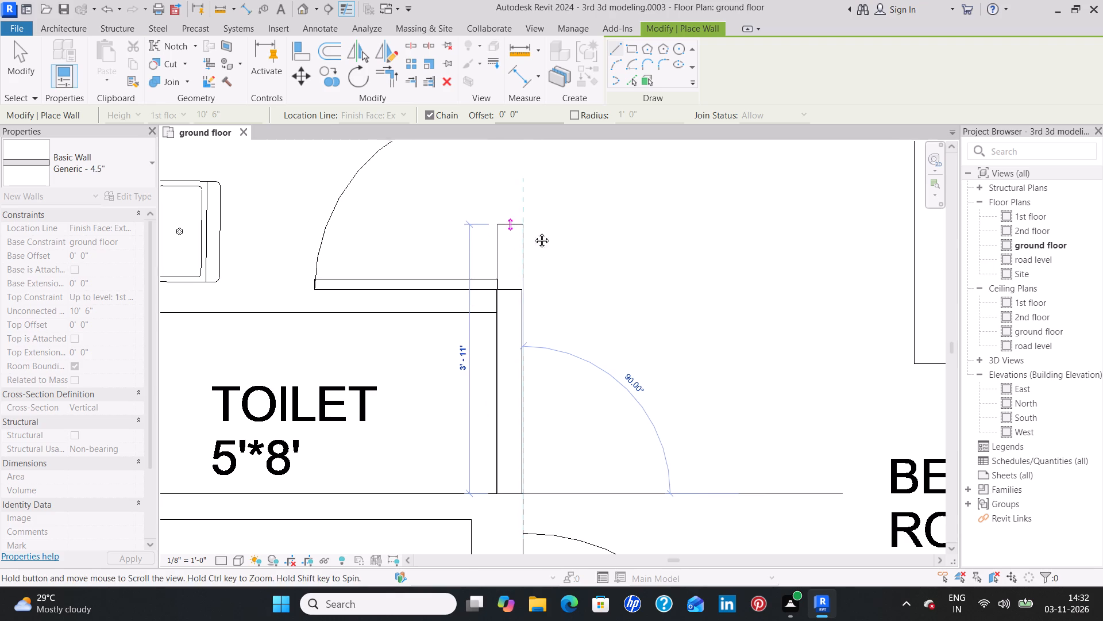
middle_drag(533, 232, 534, 451)
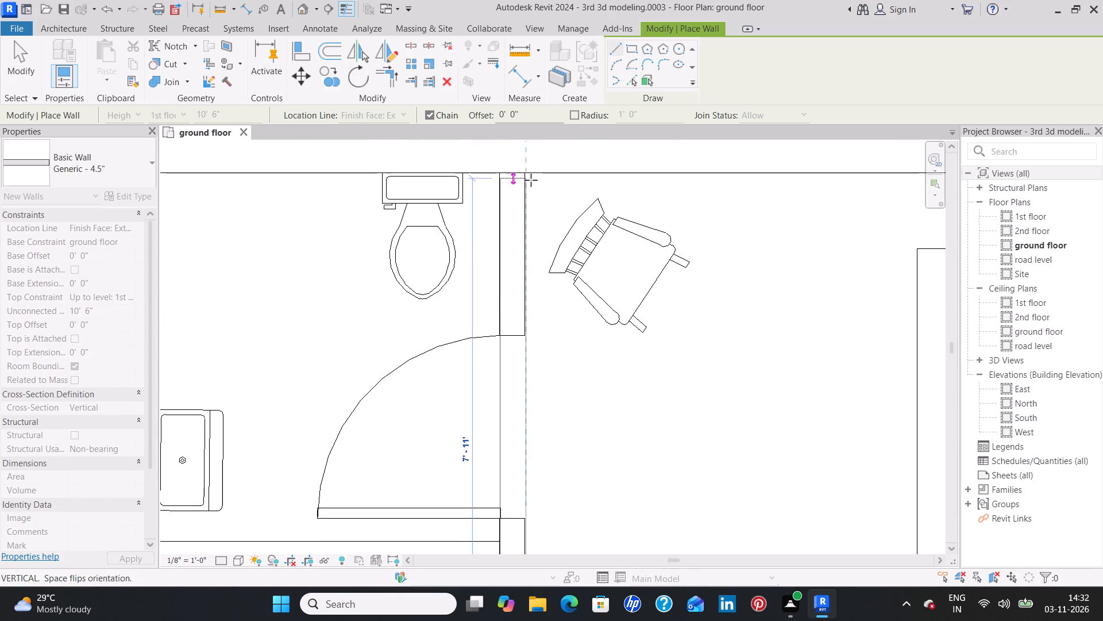
click(527, 172)
key(Escape)
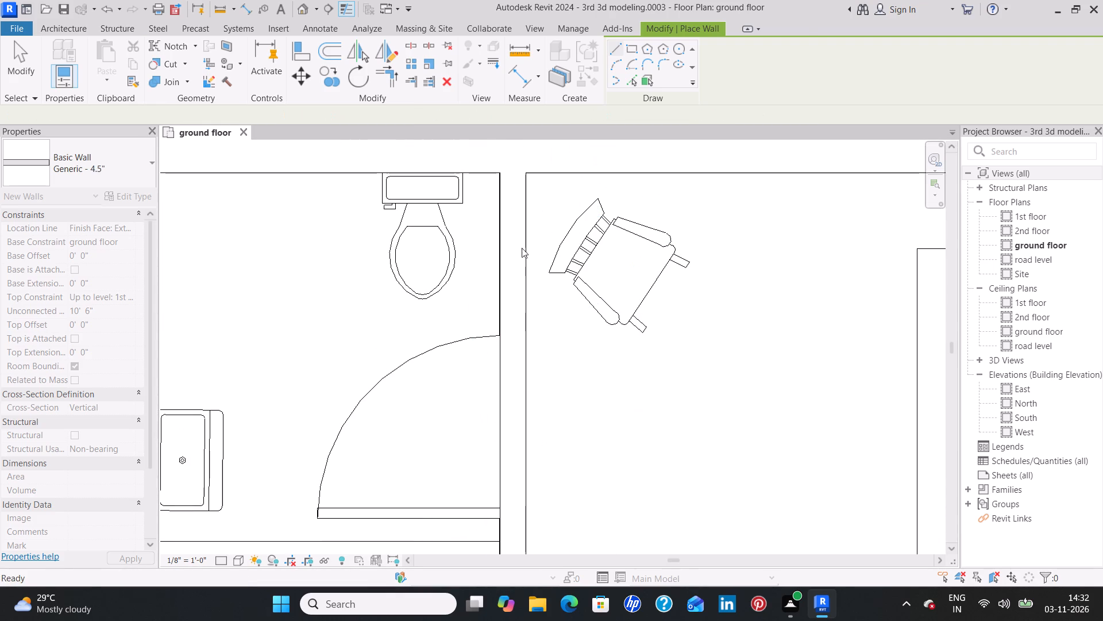
Draw a Generic - 6" wall about 8'7" long between the two 5'*8' toilets, from the outer wall to the dining-side toilet wall.
scroll(394, 318, down, 4)
middle_drag(337, 329, 465, 325)
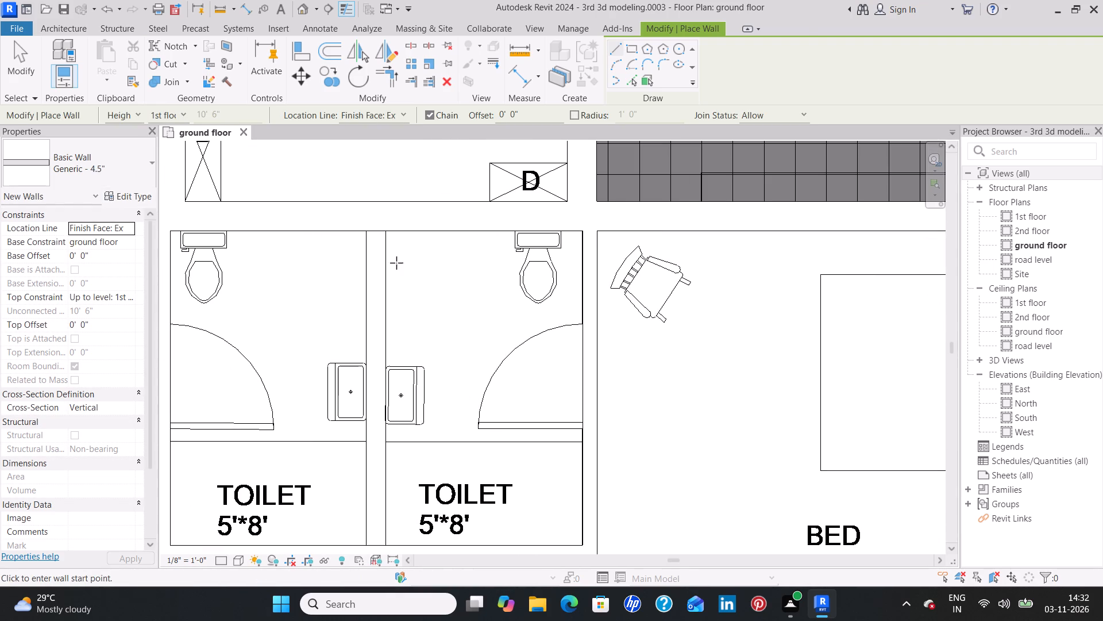
click(385, 230)
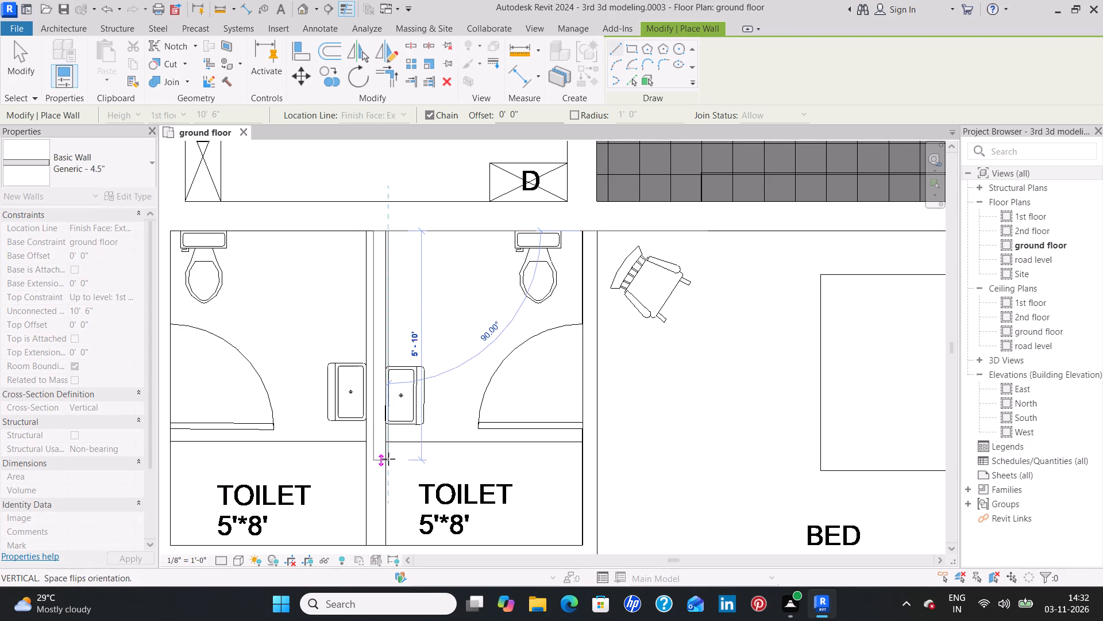
key(Escape)
click(86, 163)
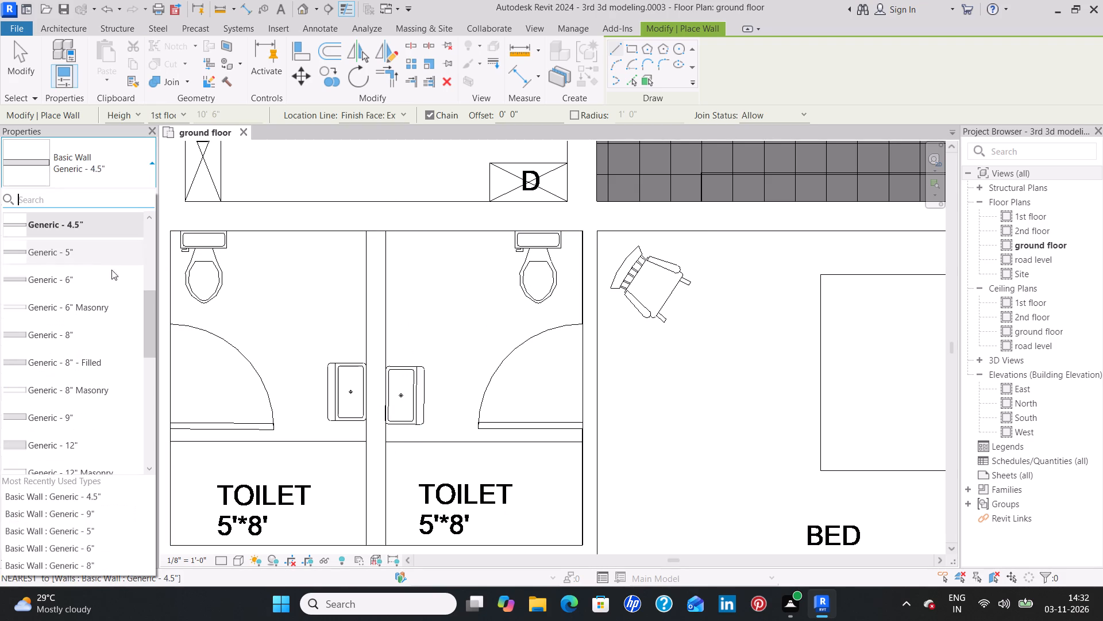
click(92, 285)
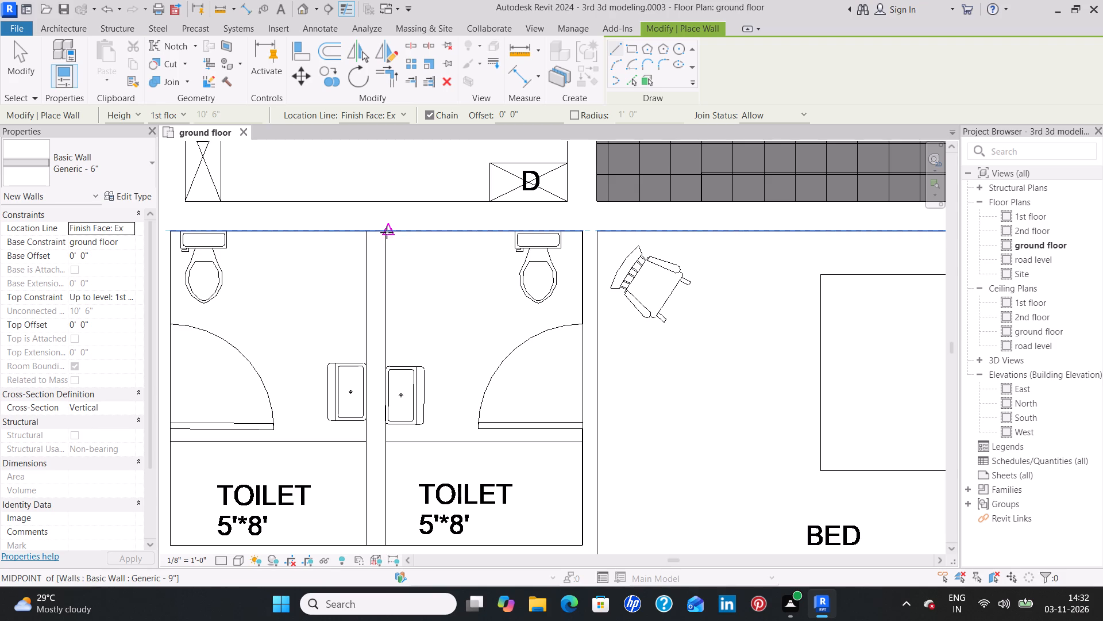
click(387, 232)
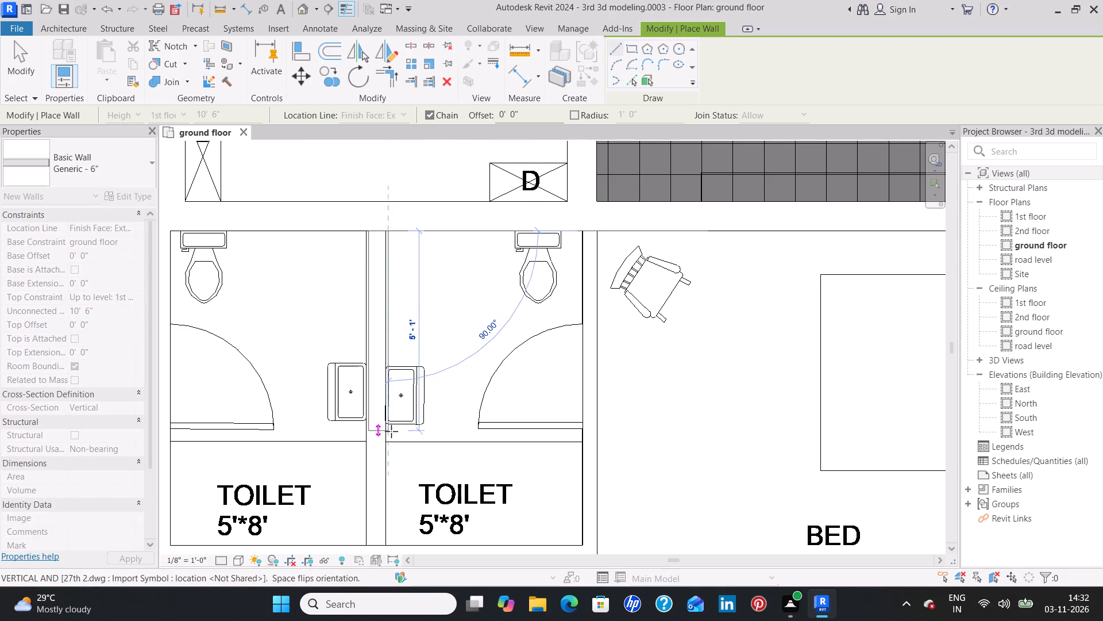
click(390, 541)
key(Escape)
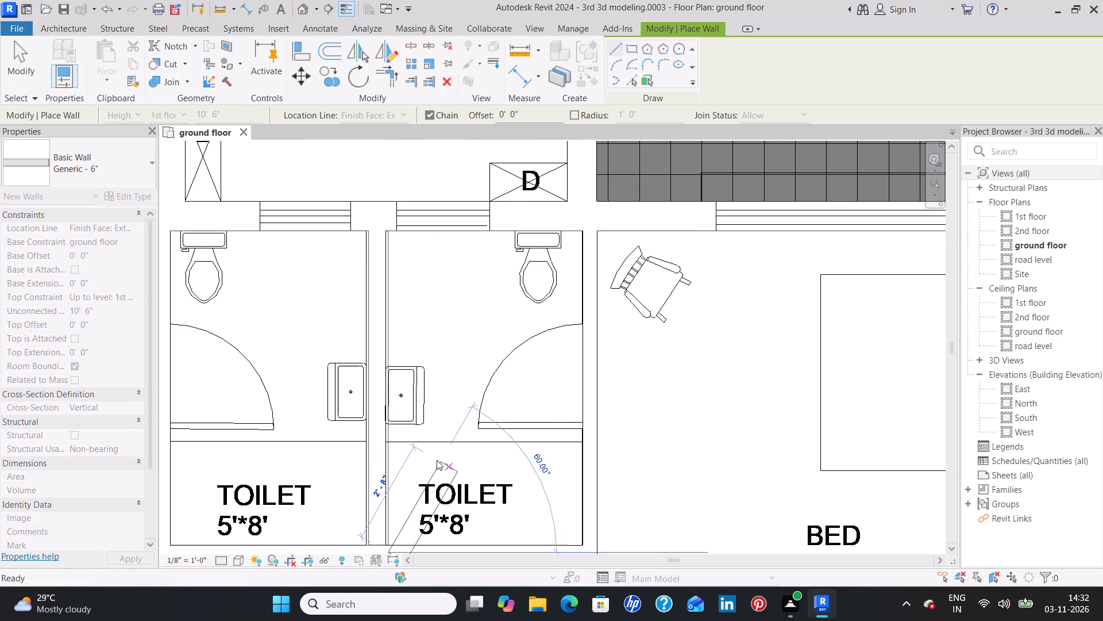
key(Escape)
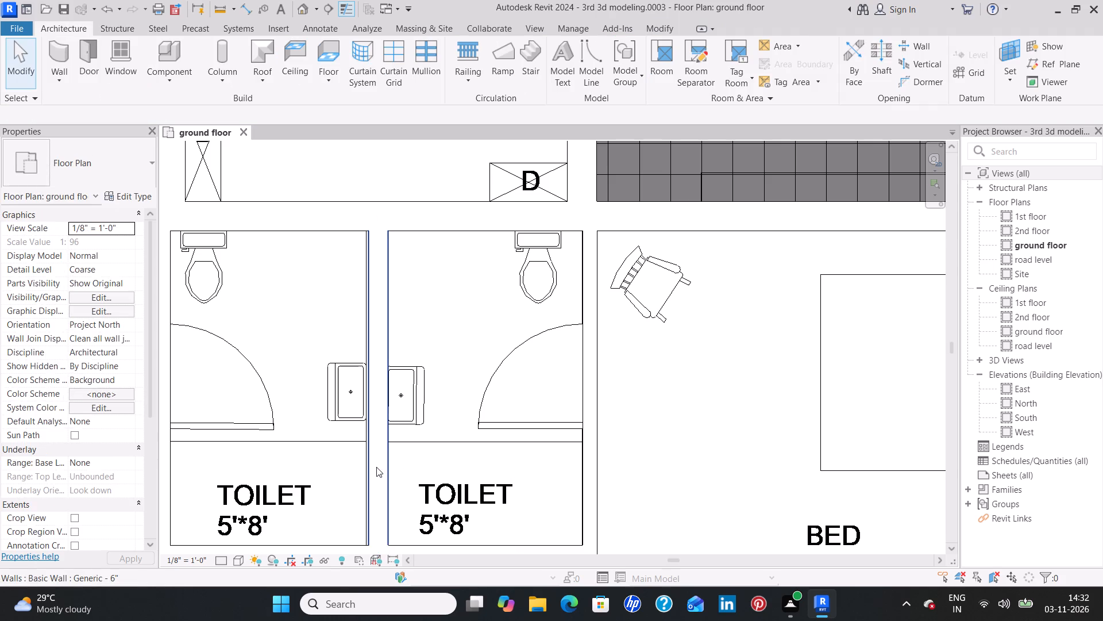
Nudge the 6" wall between the two toilets slightly toward the 11'*12' bedroom's toilet to align it with the CAD lines.
click(377, 466)
scroll(365, 473, up, 7)
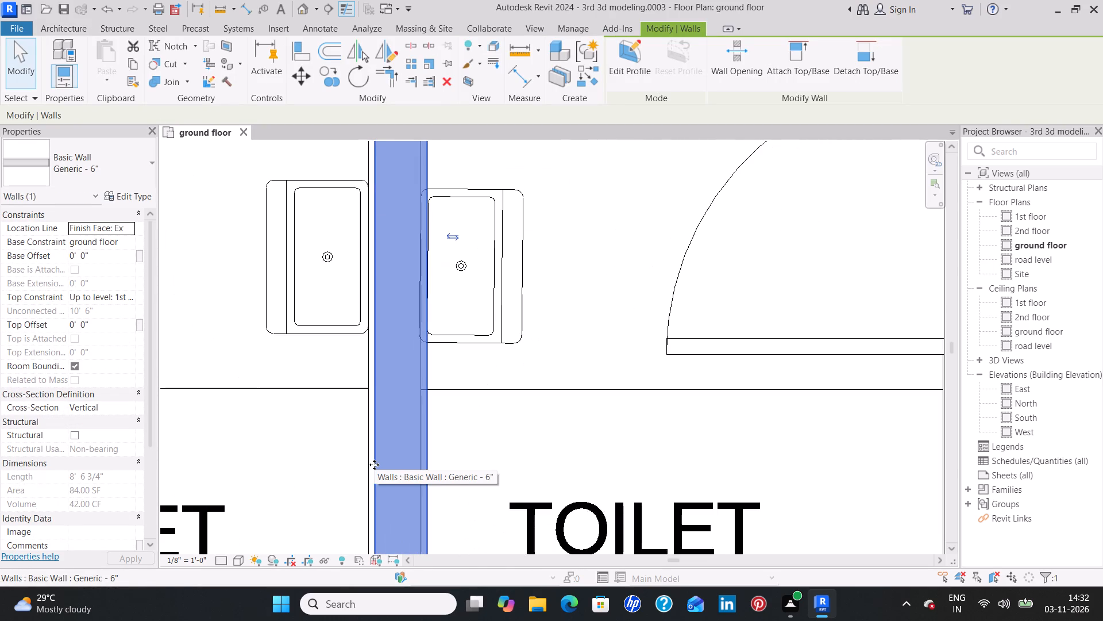
key(Left)
key(Left)
key(Left)
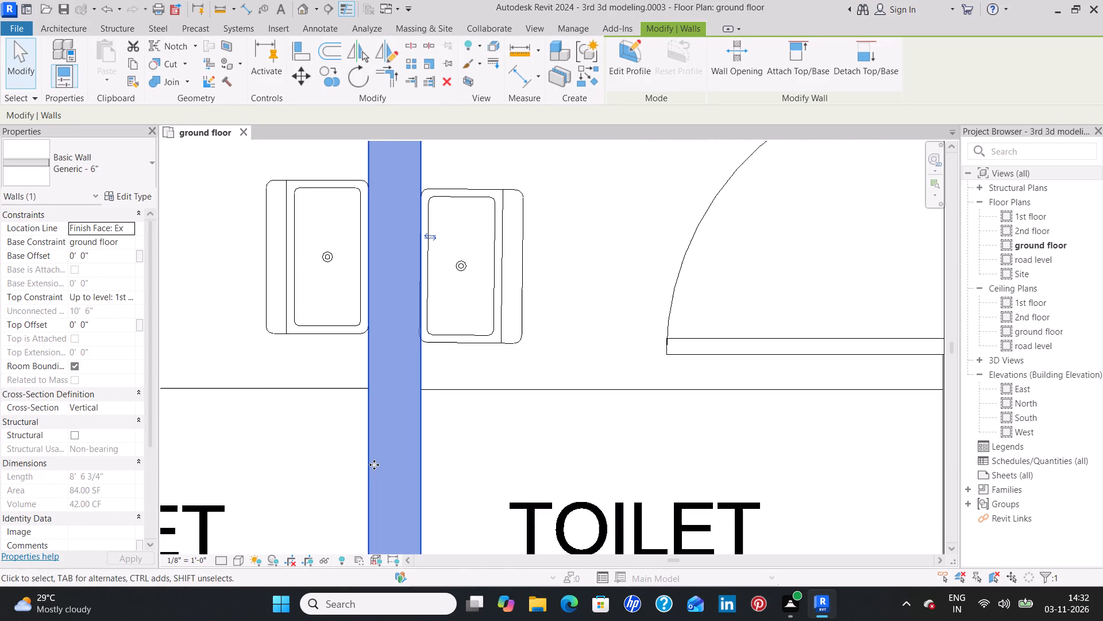
key(Escape)
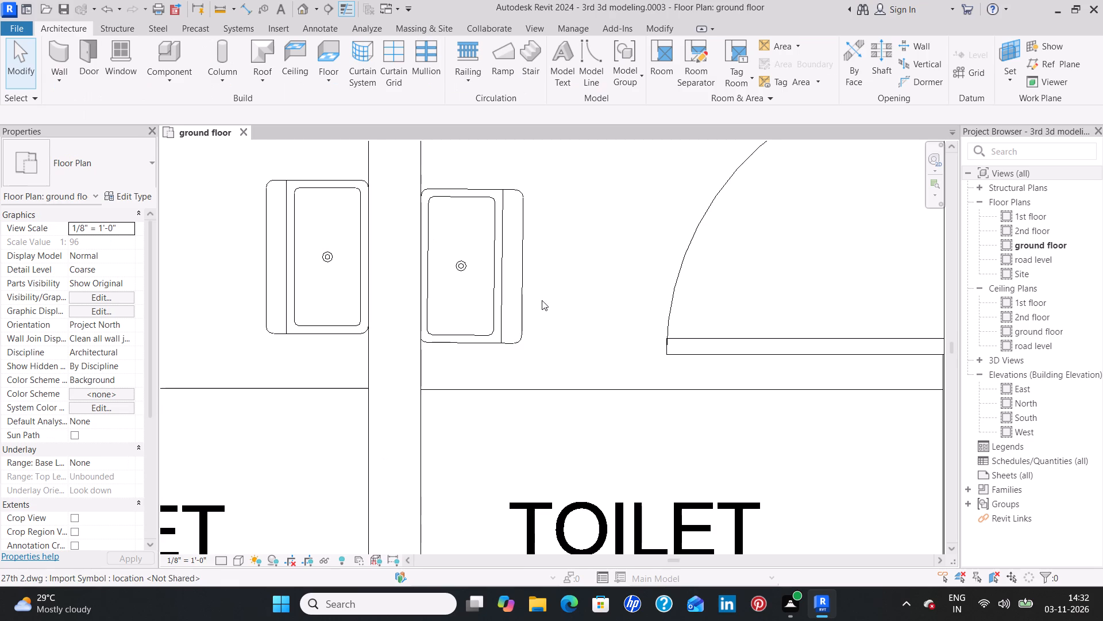
scroll(542, 278, down, 8)
middle_drag(546, 239, 543, 258)
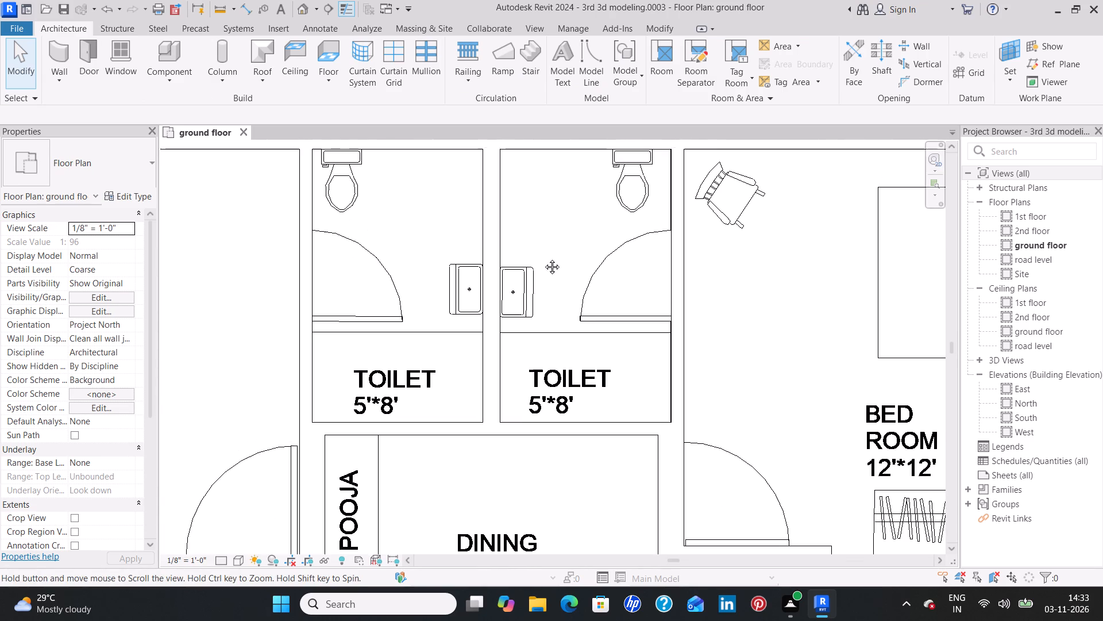
Draw a Generic - 9" wall about 38'10" long in apartment 2, from the COMM-2 shaft corner to the outer corner beside the utility.
middle_drag(543, 258, 489, 336)
scroll(493, 336, down, 5)
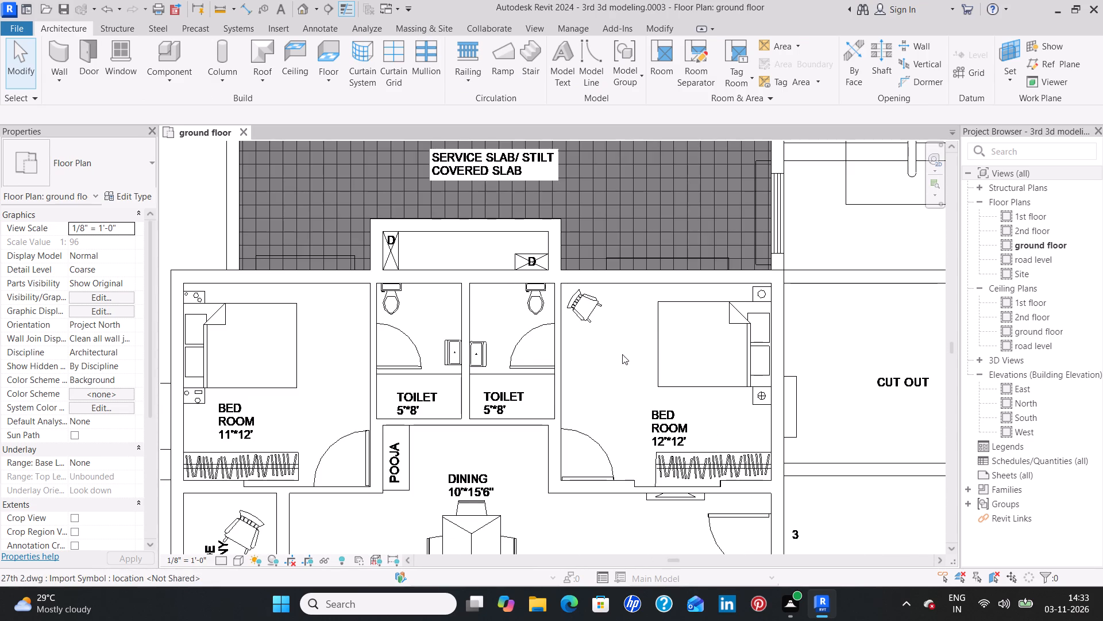
scroll(622, 354, down, 2)
middle_drag(504, 440, 504, 342)
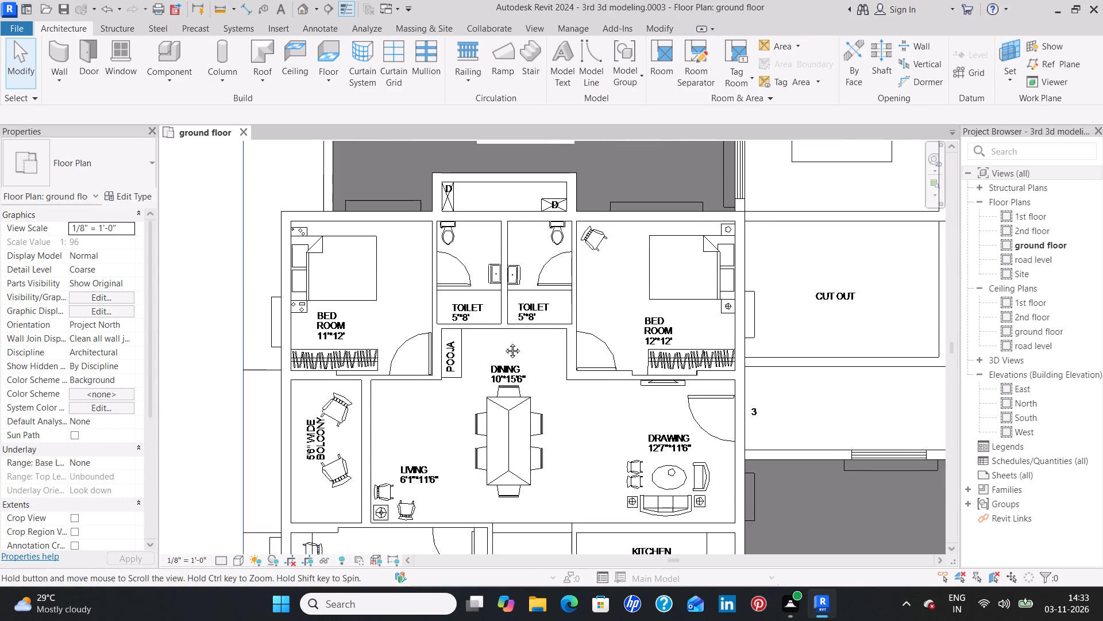
middle_drag(504, 342, 503, 338)
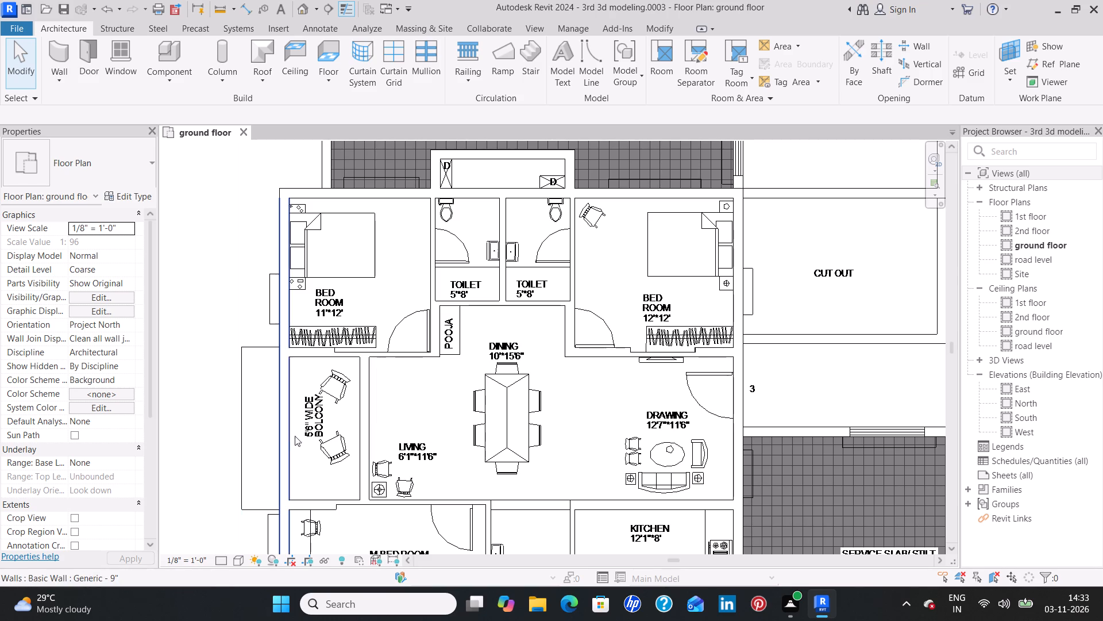
scroll(480, 458, down, 3)
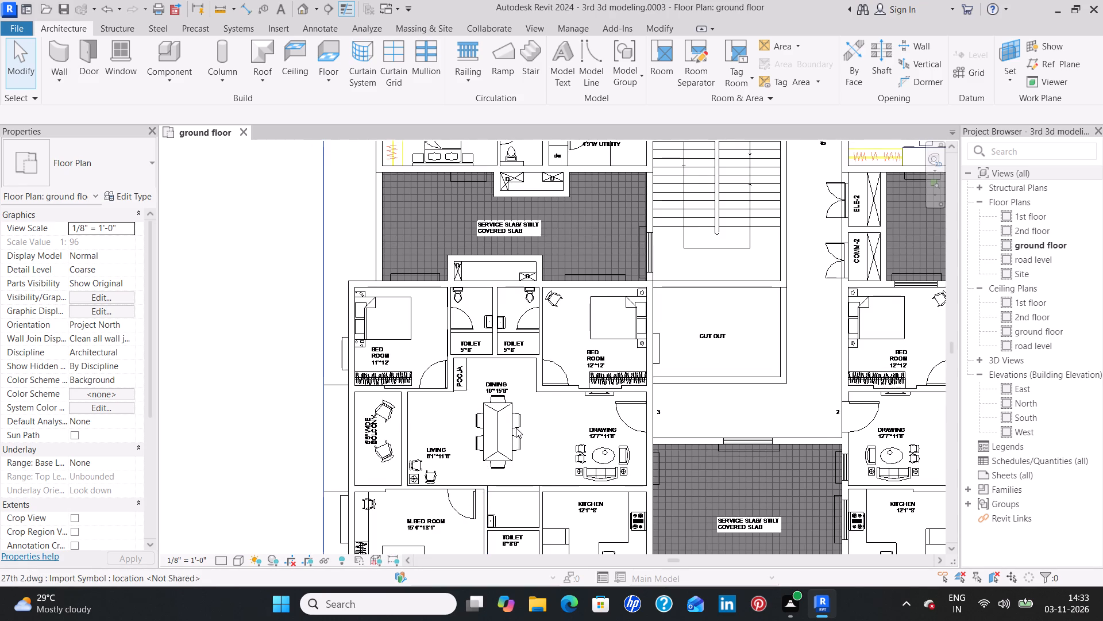
scroll(516, 428, down, 3)
middle_drag(493, 458, 496, 374)
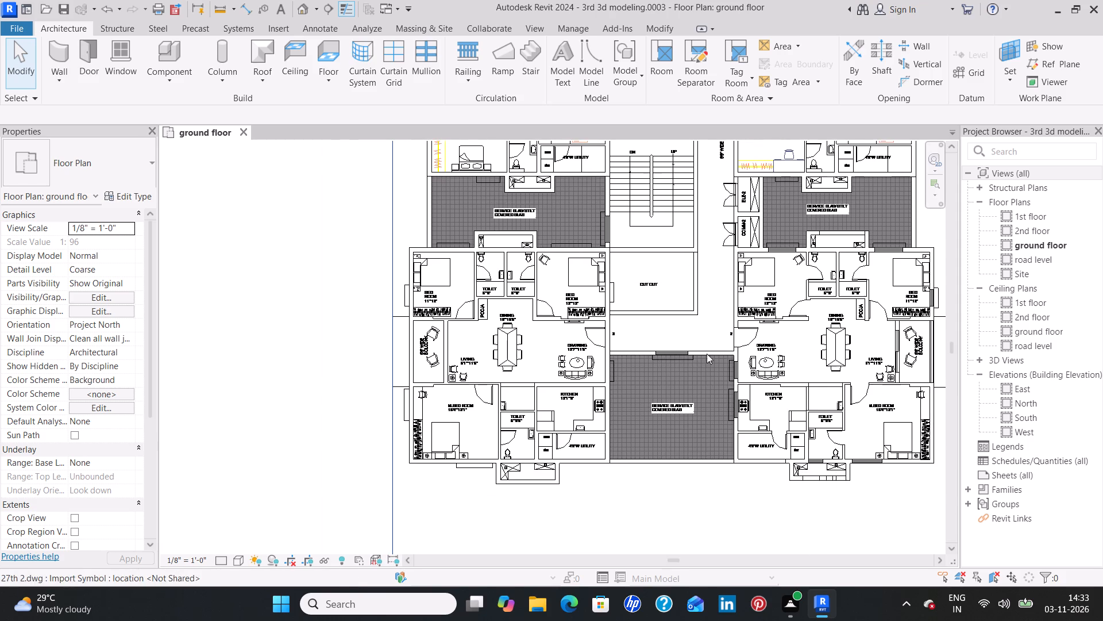
middle_drag(695, 348, 566, 383)
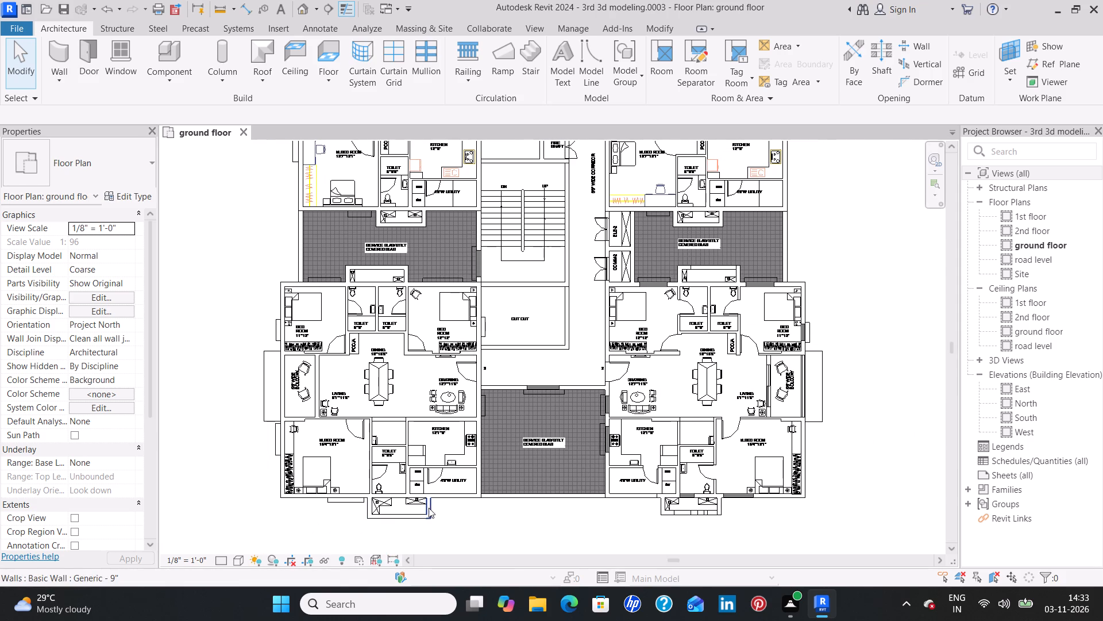
middle_drag(630, 419, 412, 453)
middle_click(412, 453)
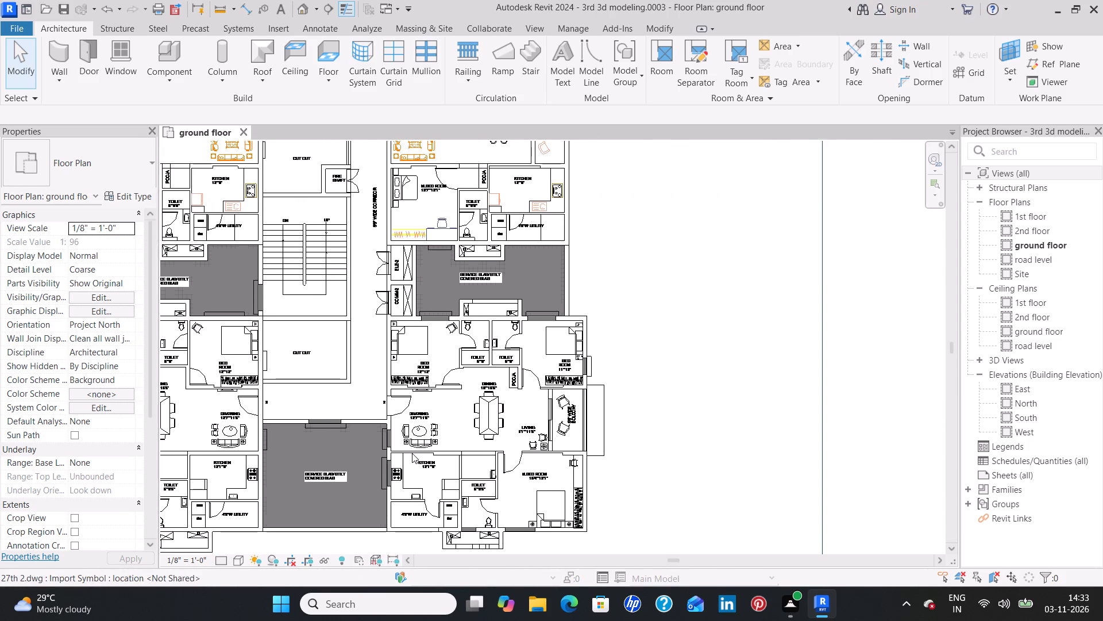
scroll(443, 401, up, 4)
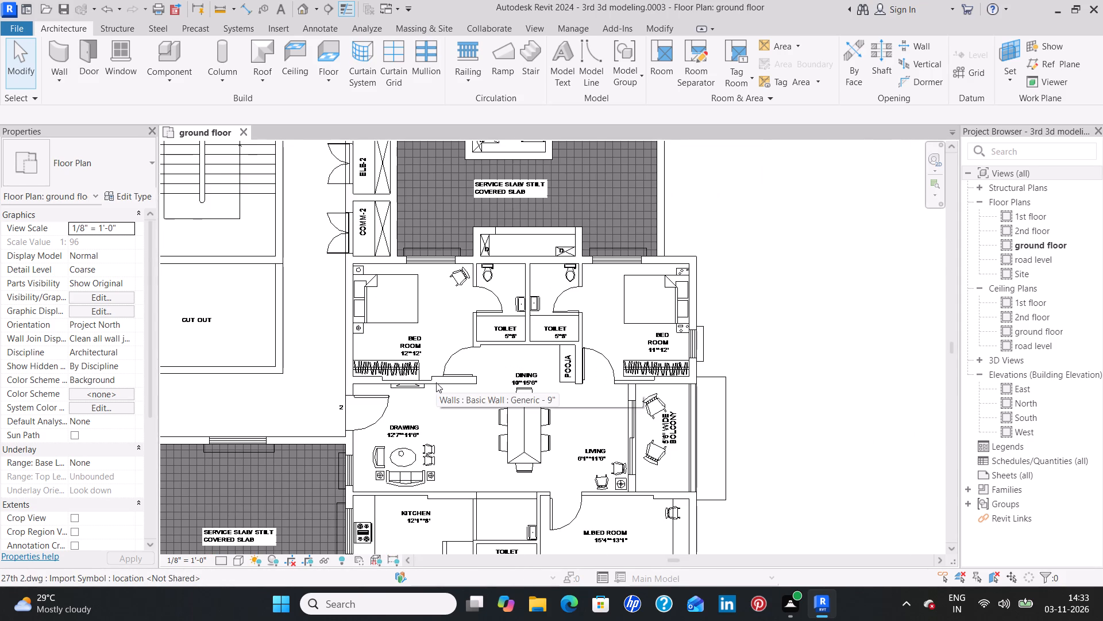
click(54, 49)
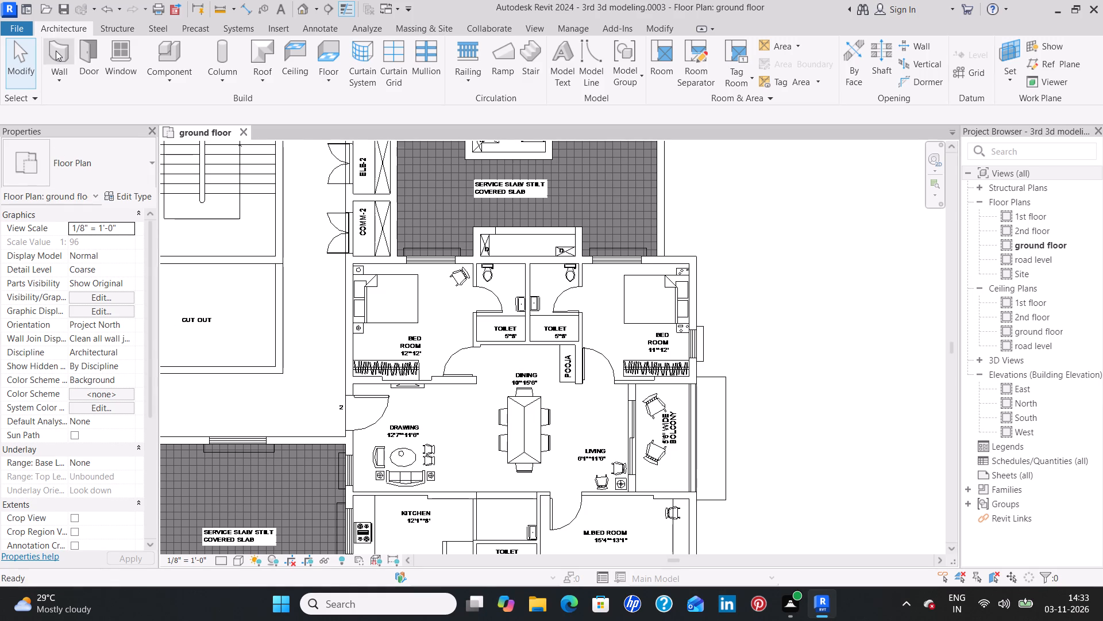
click(92, 161)
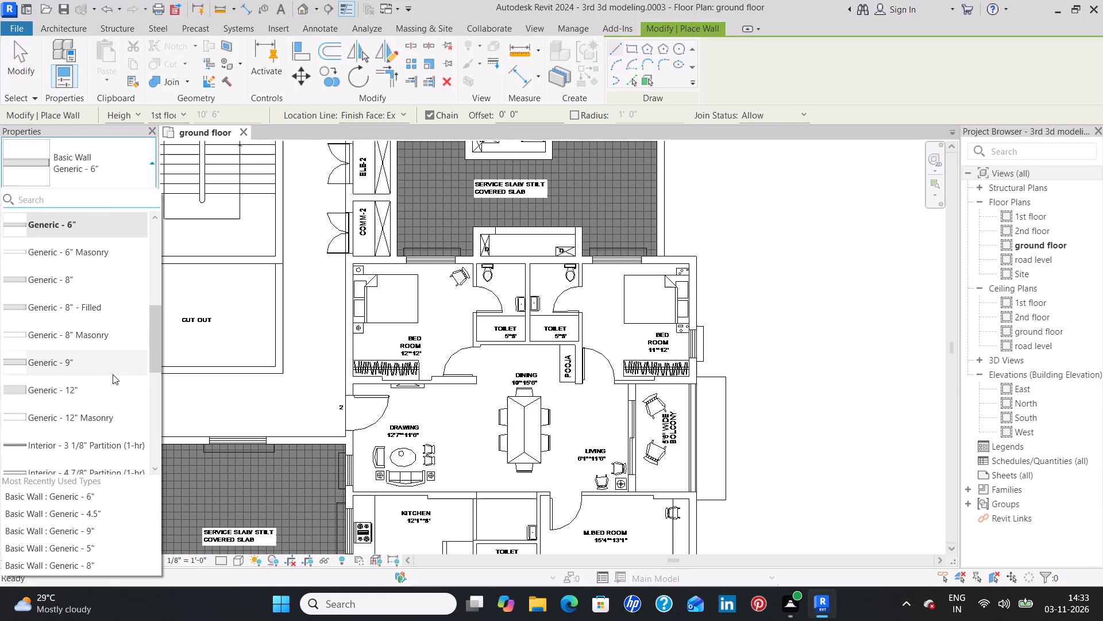
click(120, 369)
scroll(351, 262, up, 3)
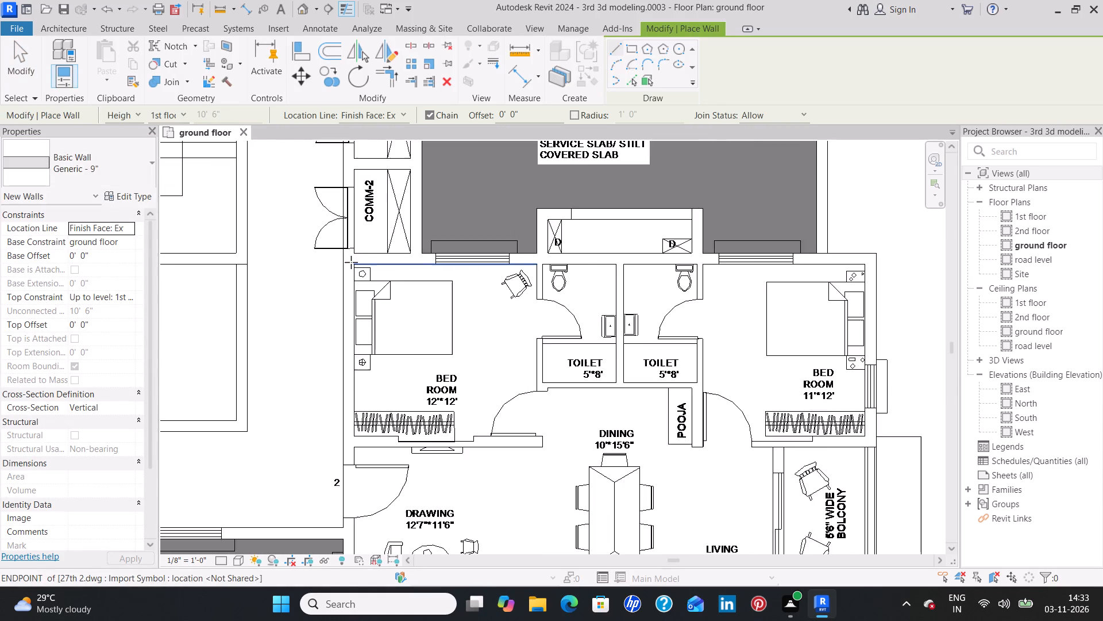
scroll(351, 262, up, 3)
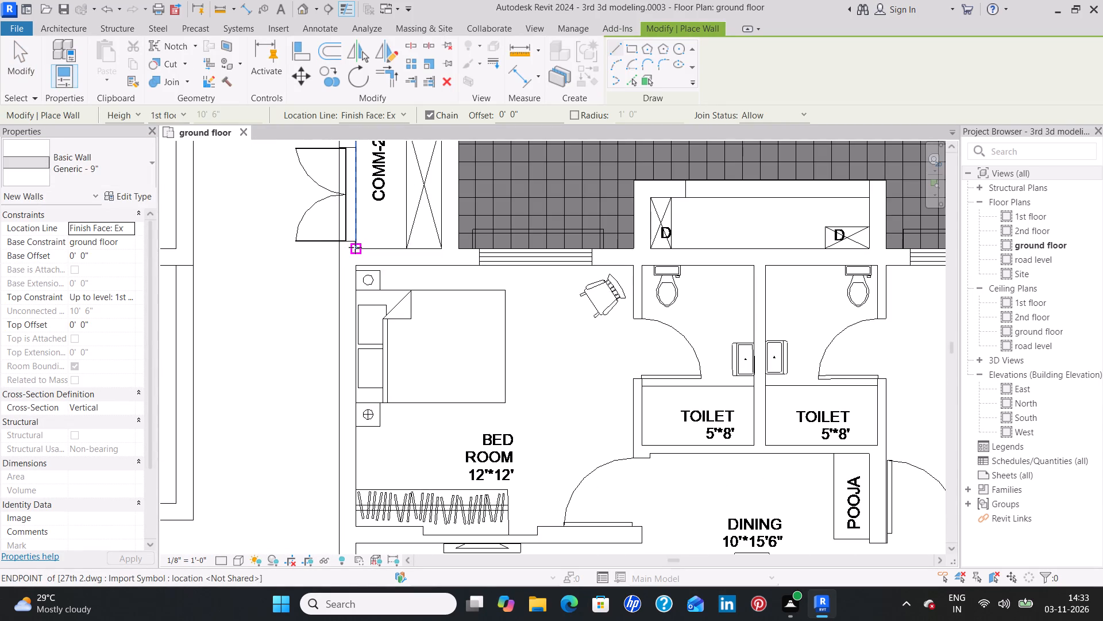
click(355, 247)
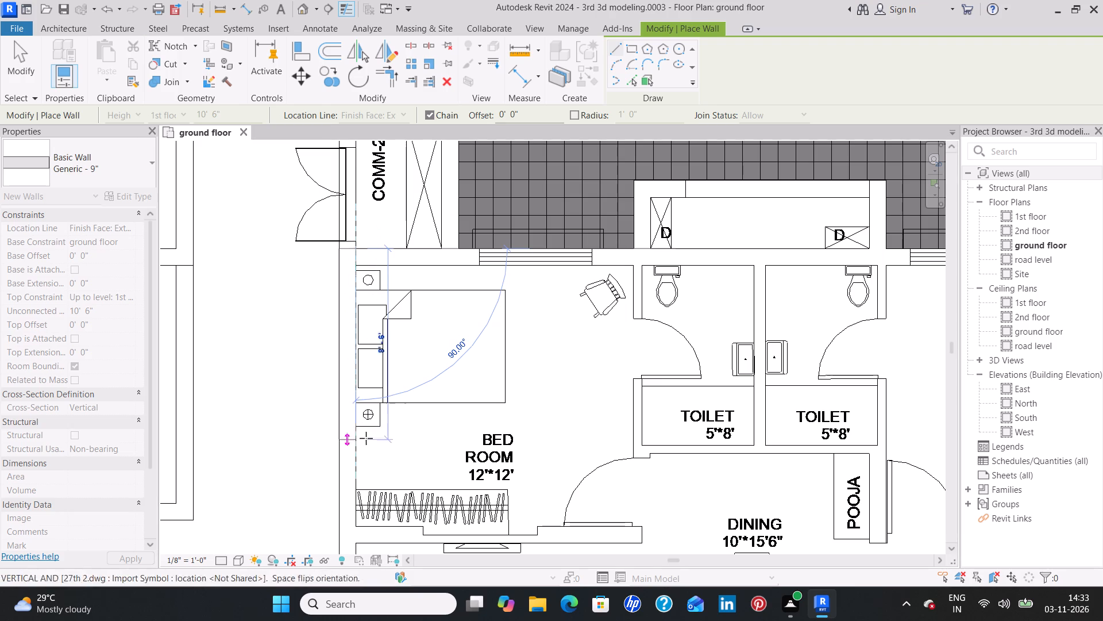
scroll(361, 460, down, 3)
middle_drag(363, 455, 363, 425)
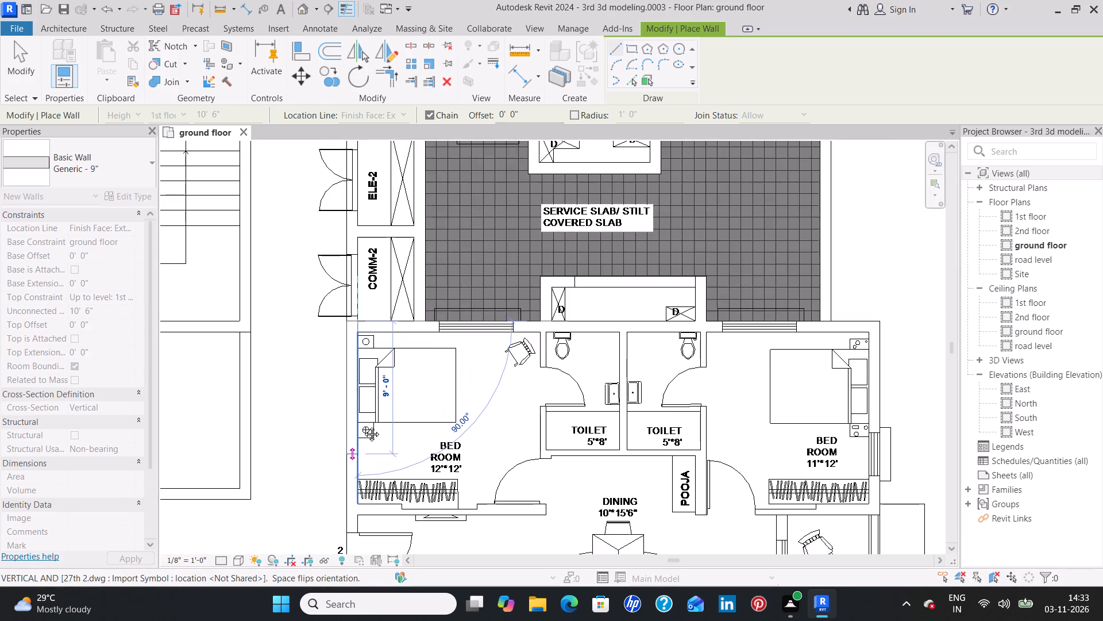
middle_drag(363, 425, 371, 225)
middle_drag(377, 476, 377, 285)
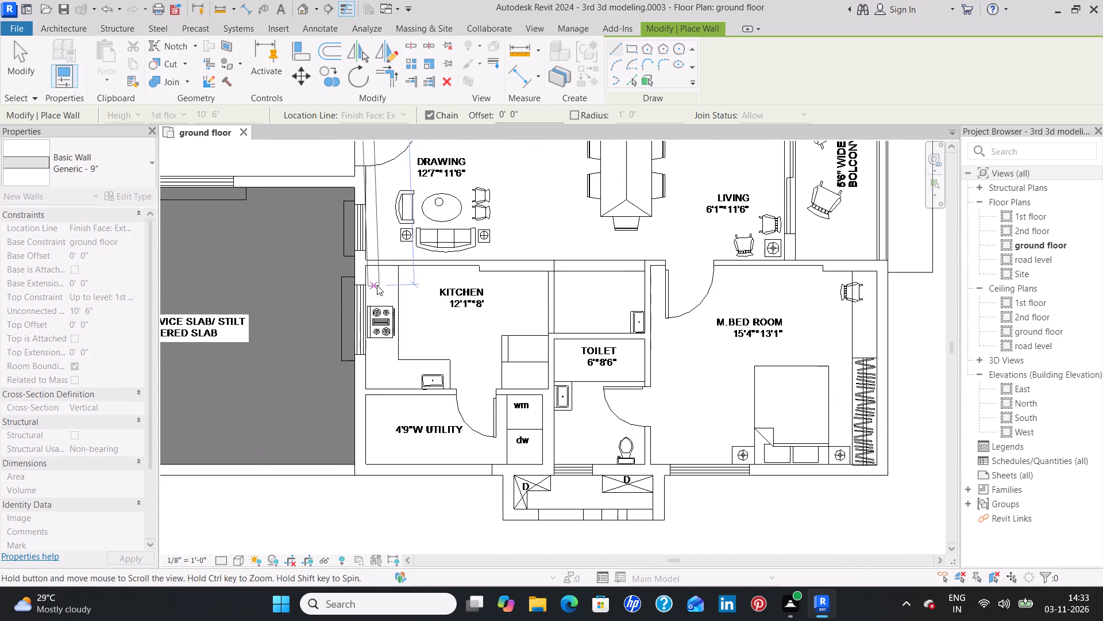
click(366, 473)
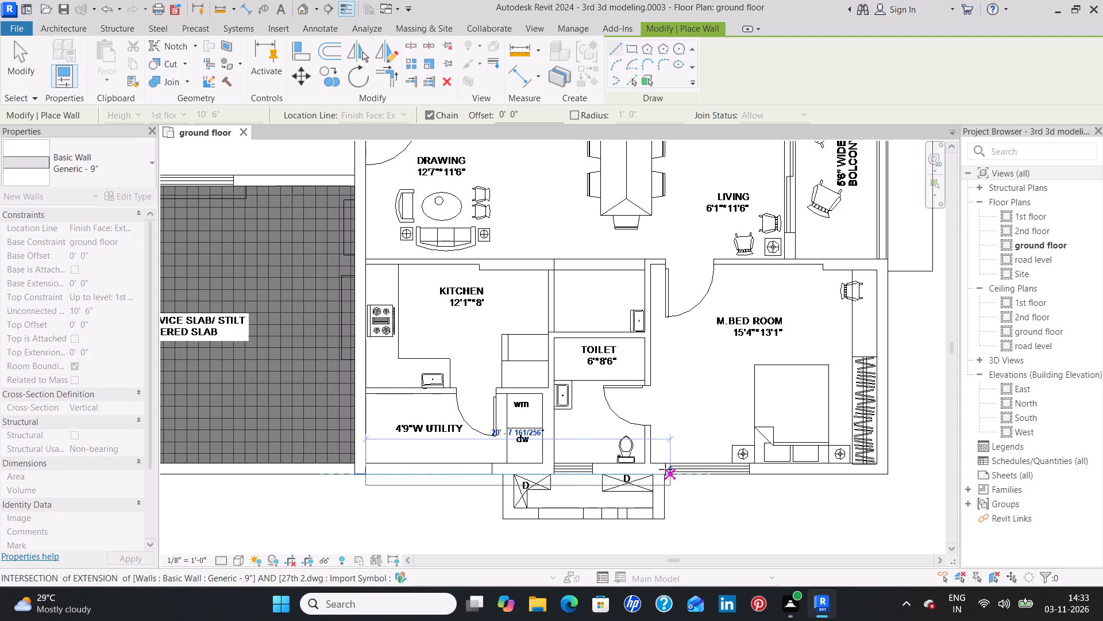
Flip the wall orientation and close apartment 2's Generic - 9" outline around the master bedroom, balcony and upper bedrooms, with the utility-side wall about 35'4 1/2" long.
key(space)
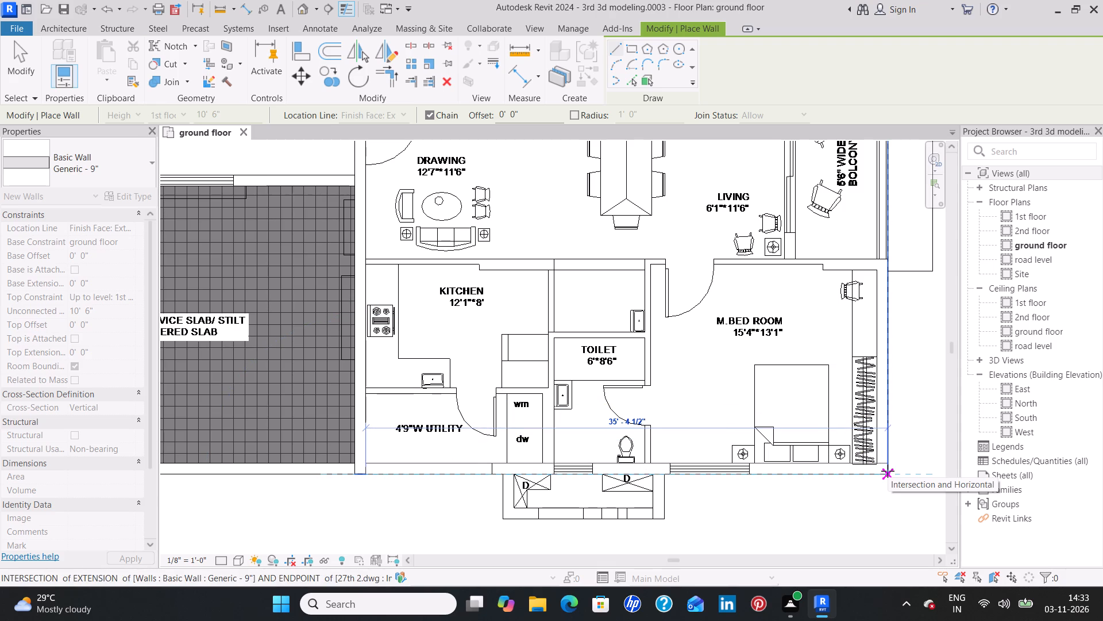
click(888, 471)
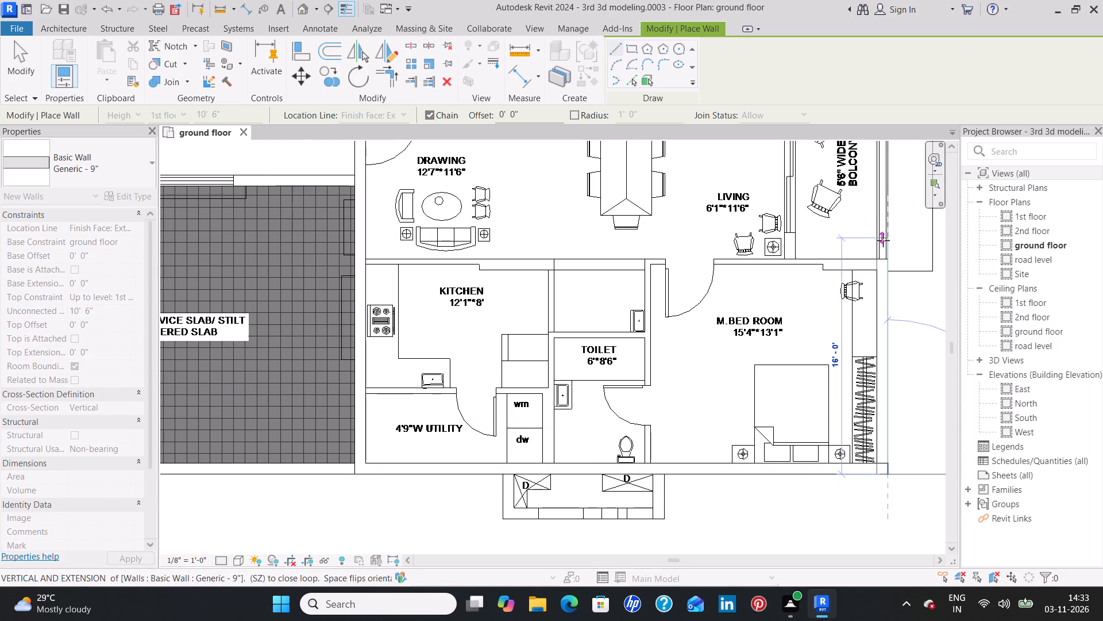
middle_drag(883, 240, 836, 542)
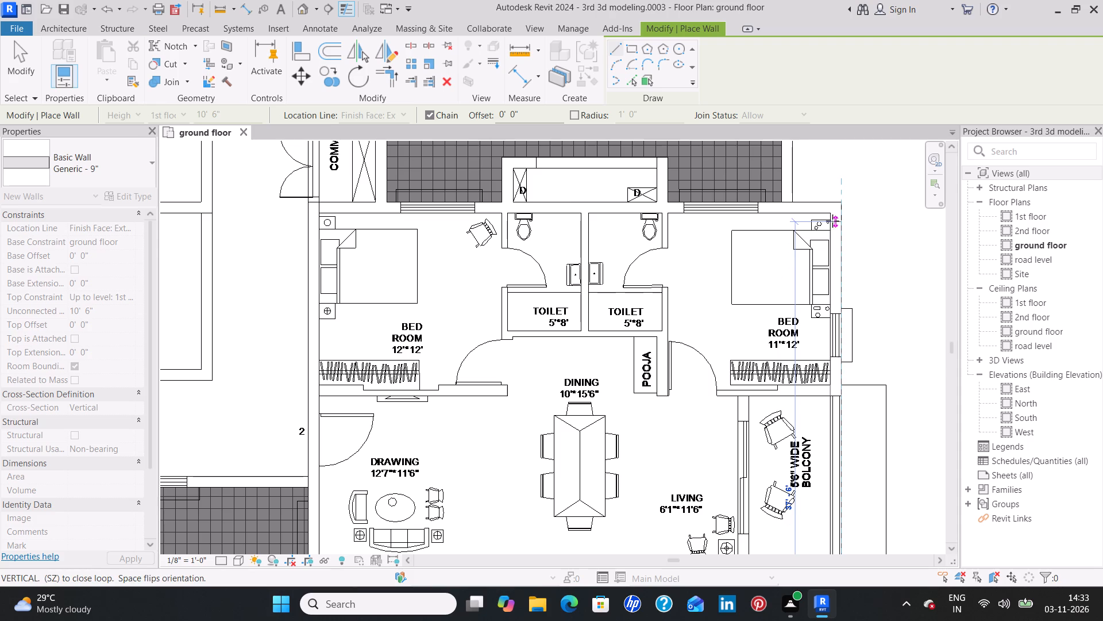
click(840, 202)
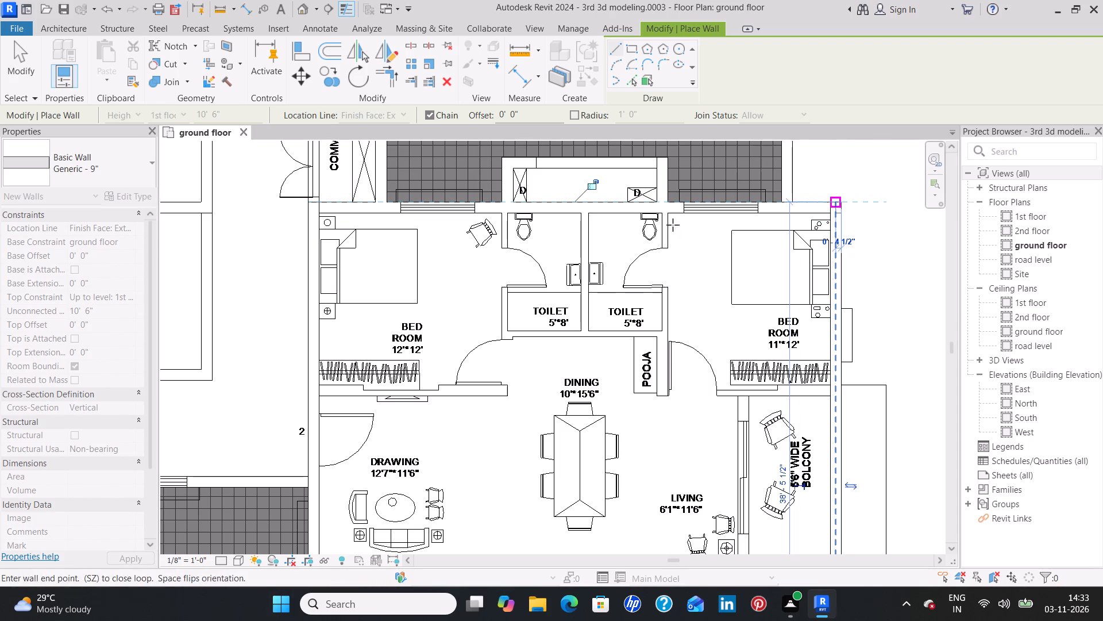
click(307, 203)
key(Escape)
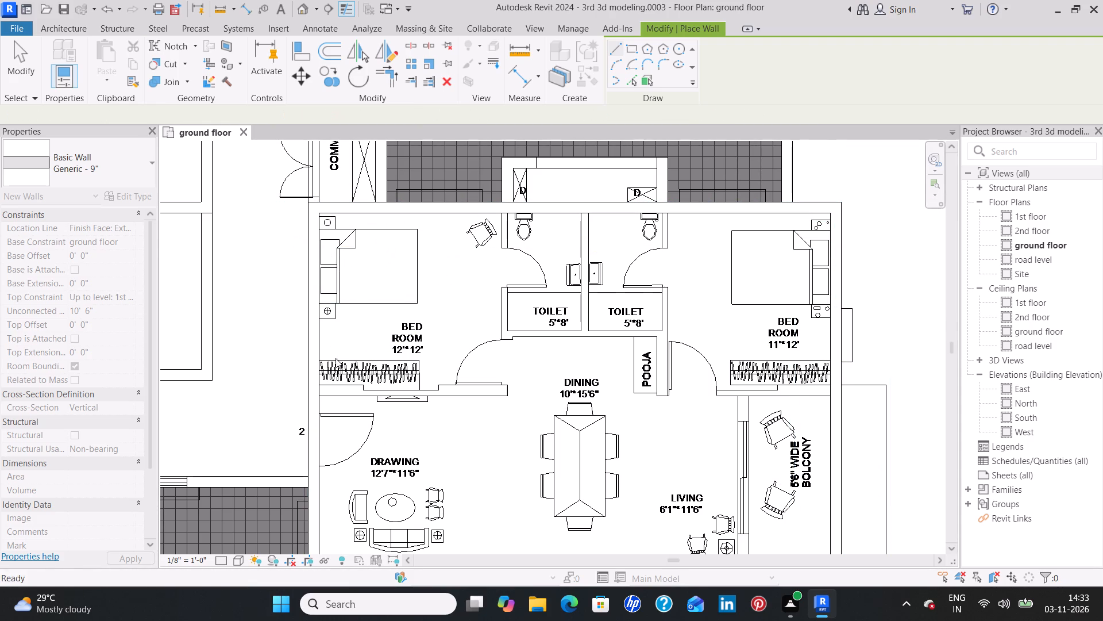
Draw two Generic - 9" wall segments between the 12'*12' bedroom and the drawing room, one on each side of the wardrobe recess.
scroll(340, 396, up, 4)
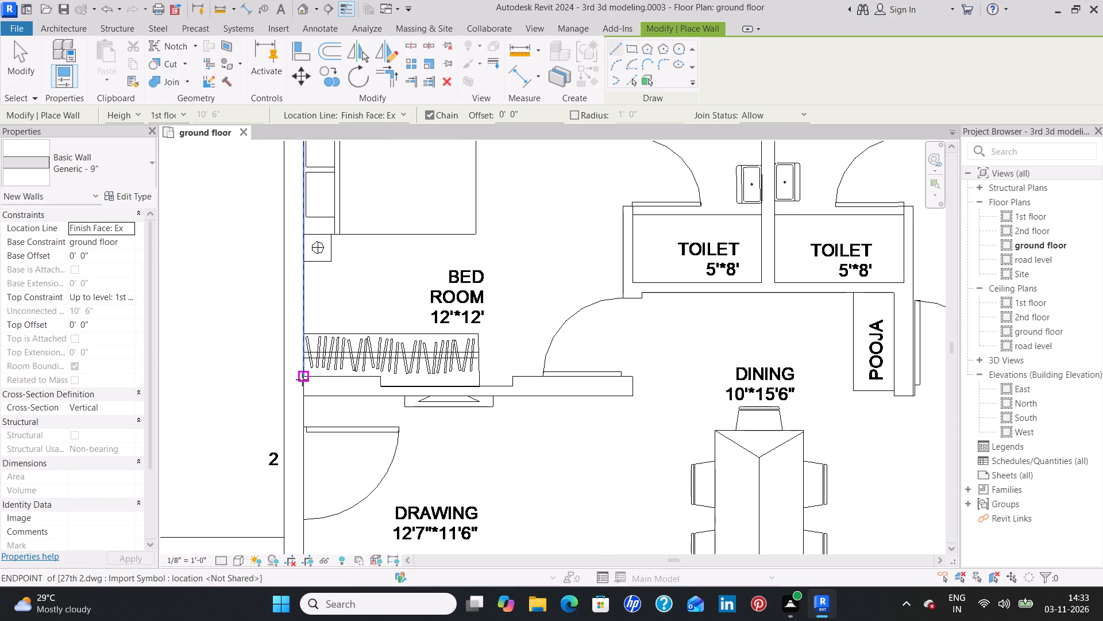
click(303, 375)
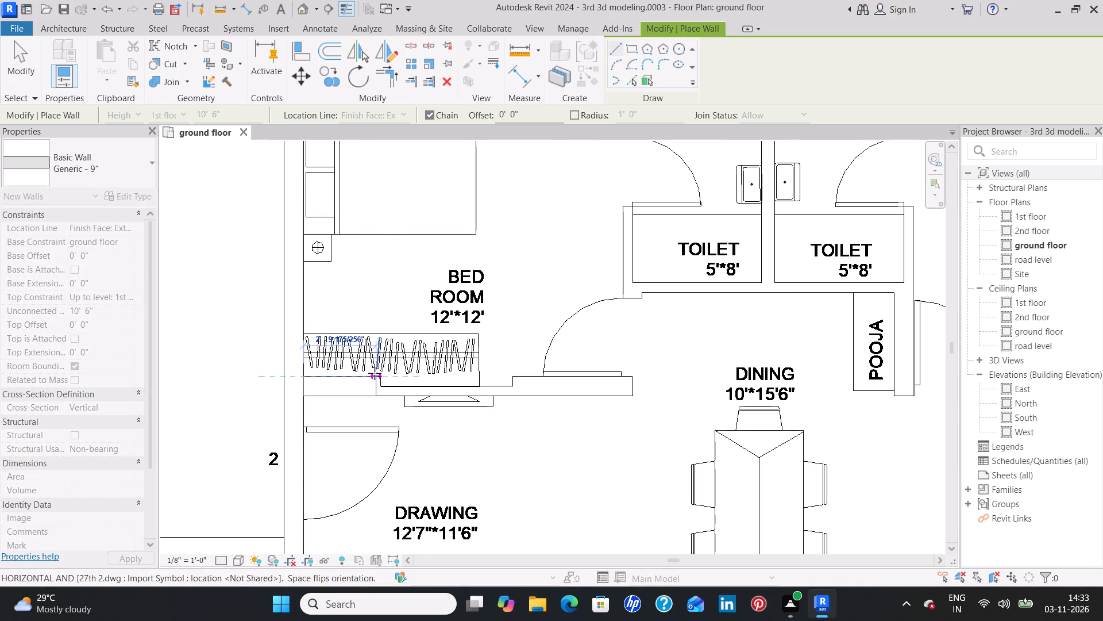
click(381, 373)
key(Escape)
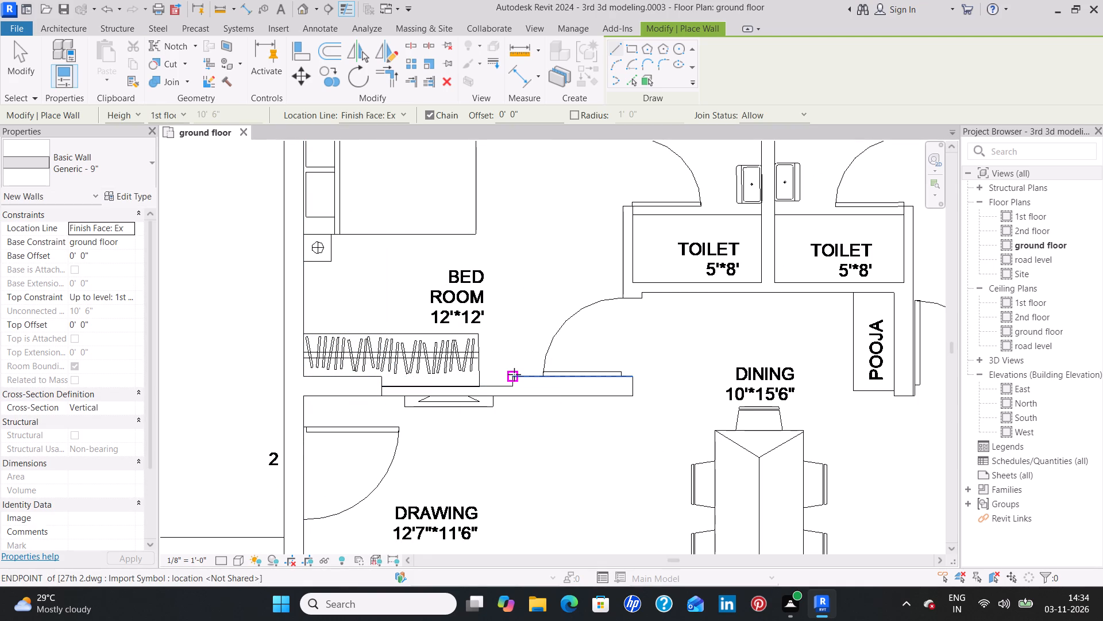
click(512, 374)
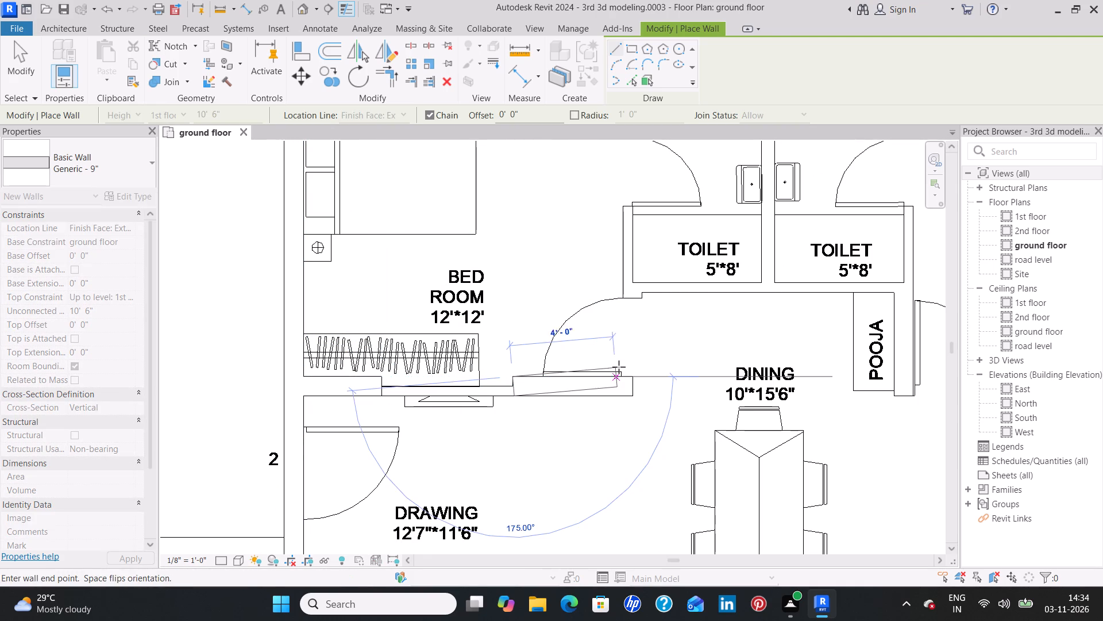
click(634, 374)
key(Escape)
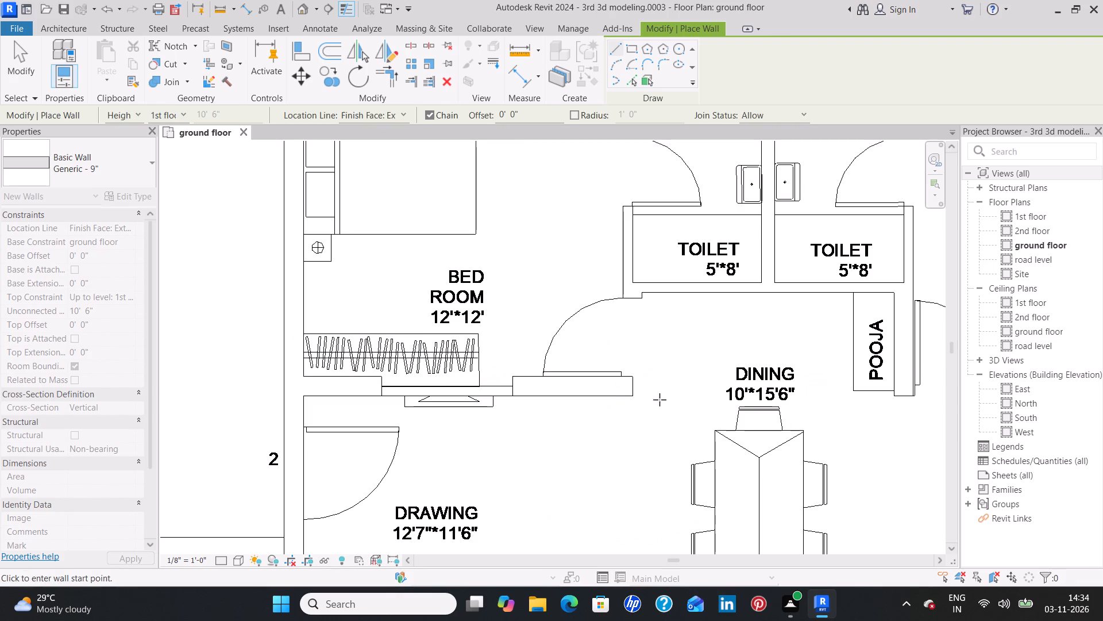
Draw a flipped Generic - 9" wall about 4'1" long between the pooja and the 11'*12' bedroom's door, up to the toilet wall.
scroll(692, 407, down, 2)
middle_drag(704, 413, 571, 415)
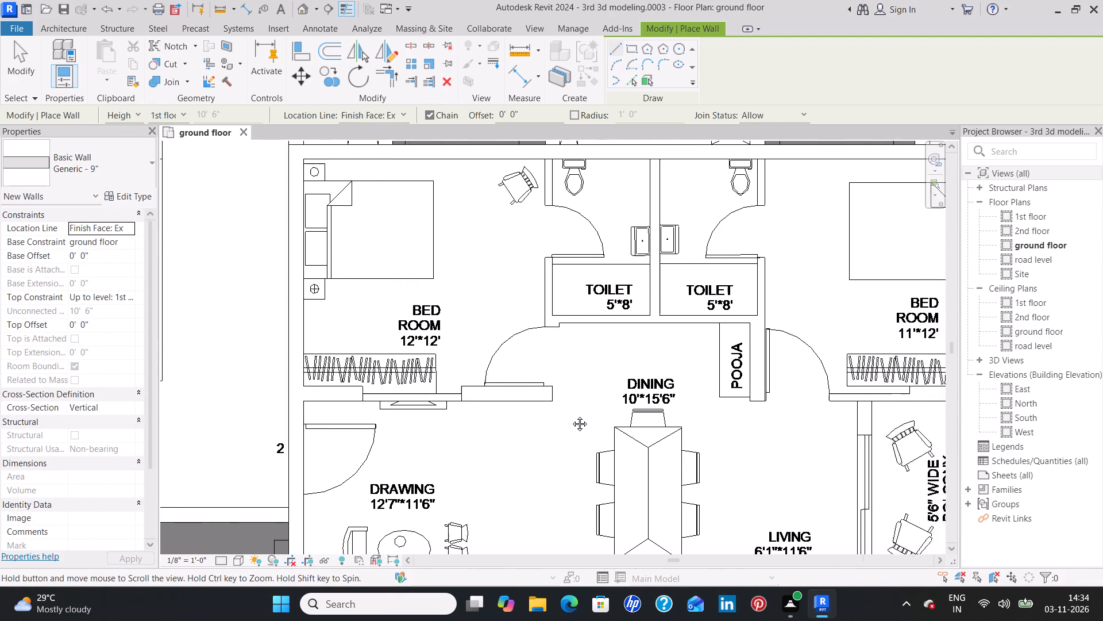
middle_drag(571, 415, 507, 415)
middle_drag(654, 419, 535, 422)
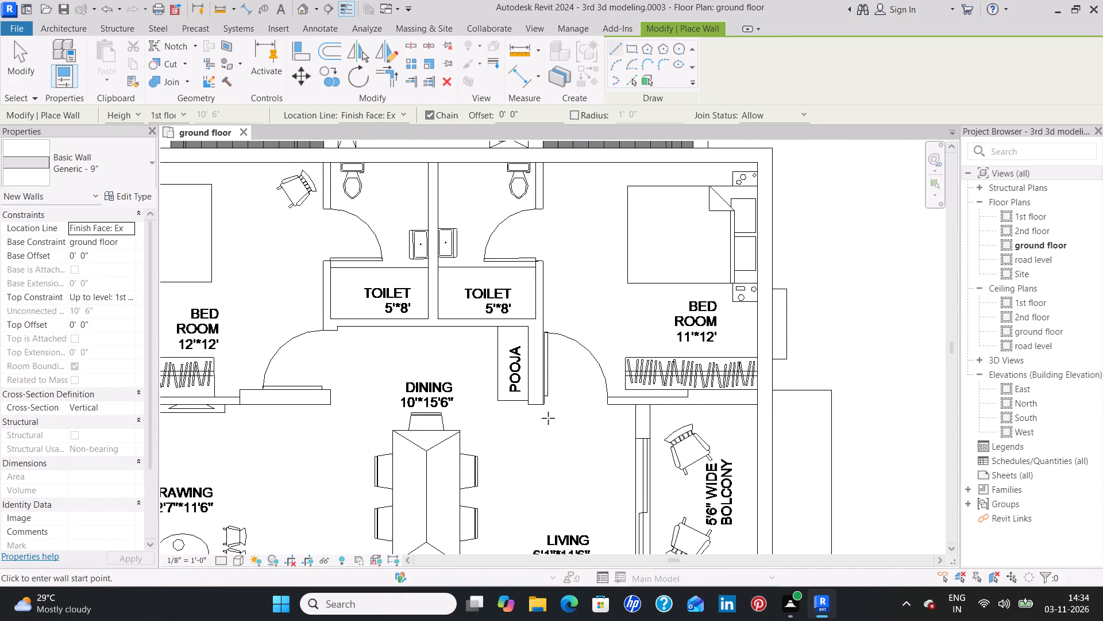
scroll(545, 406, up, 3)
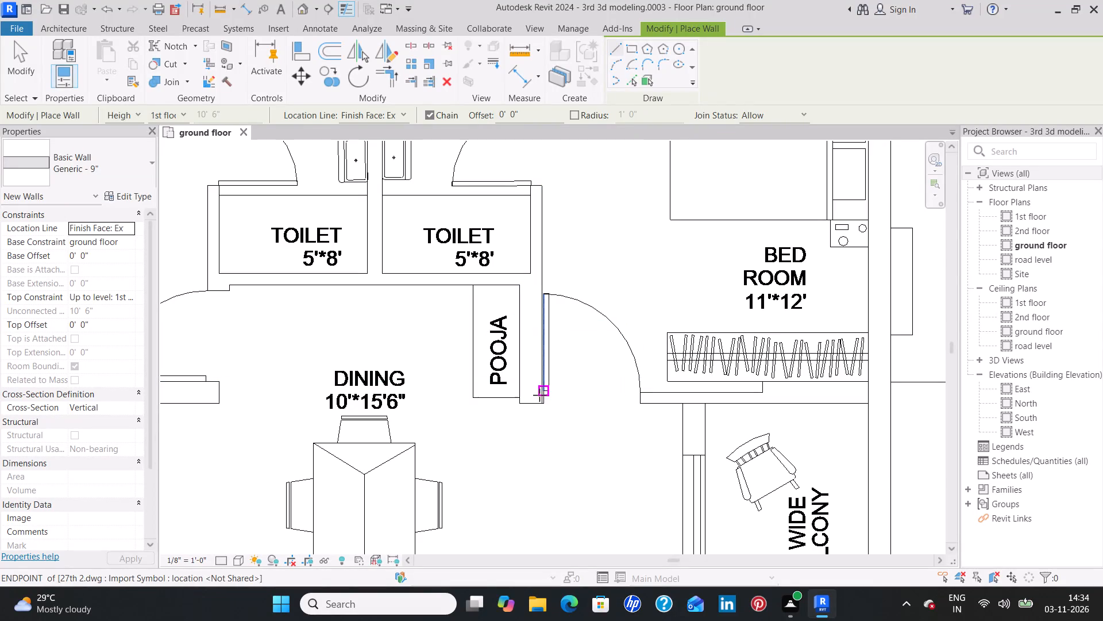
click(542, 404)
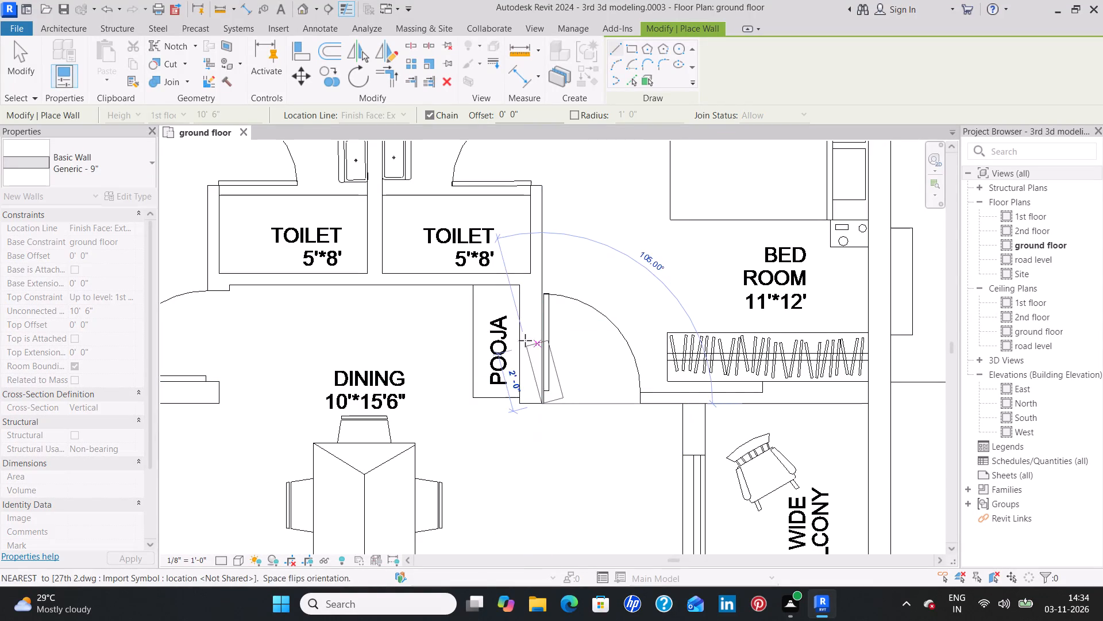
key(space)
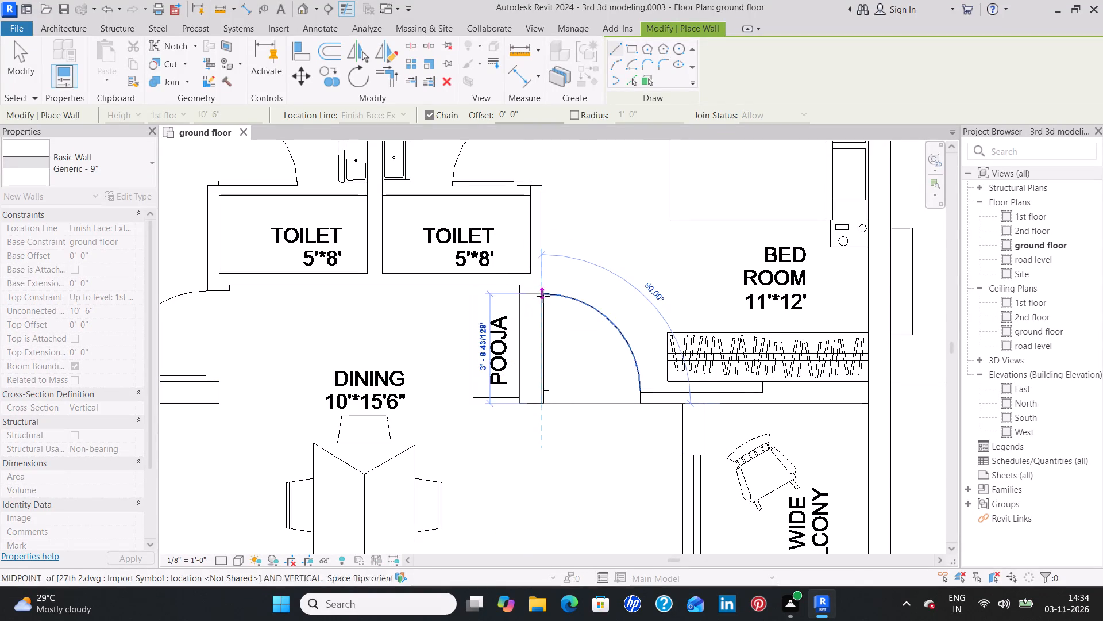
click(543, 283)
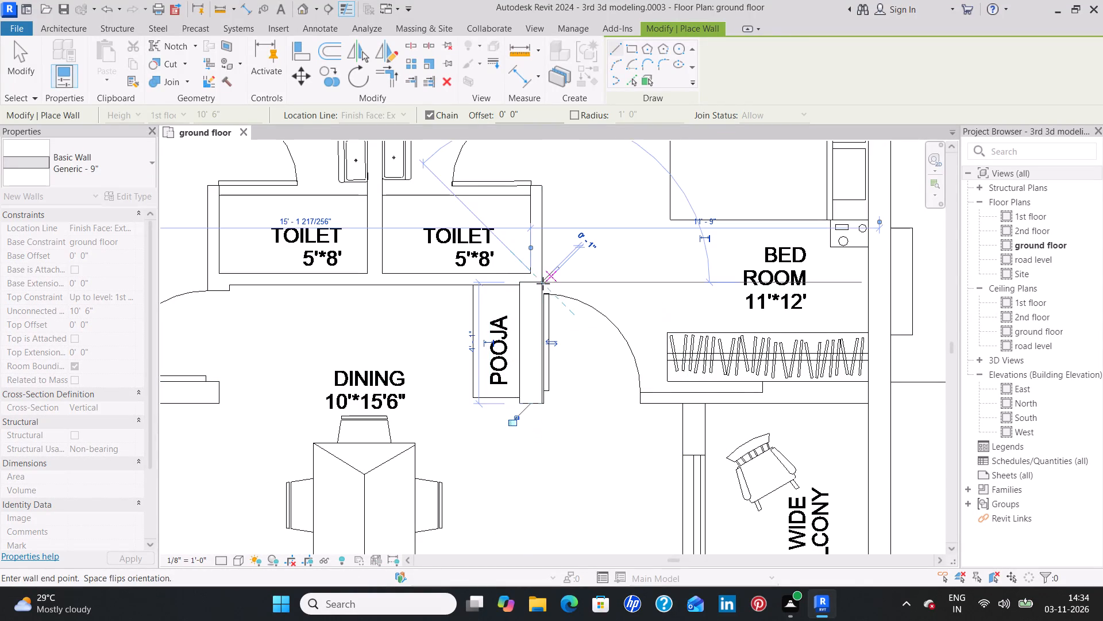
key(Escape)
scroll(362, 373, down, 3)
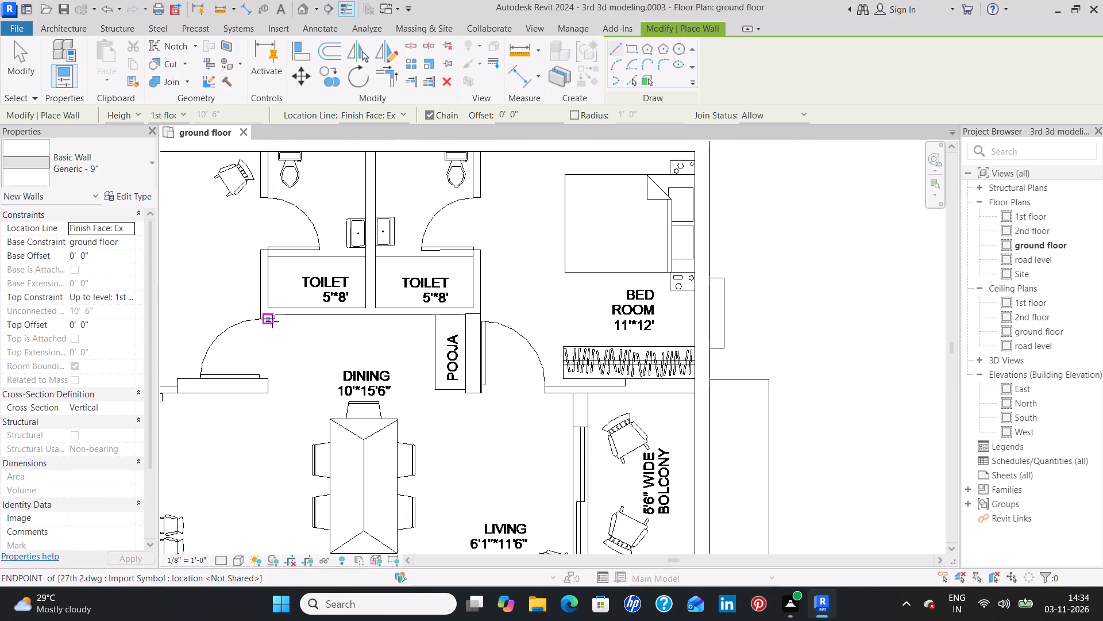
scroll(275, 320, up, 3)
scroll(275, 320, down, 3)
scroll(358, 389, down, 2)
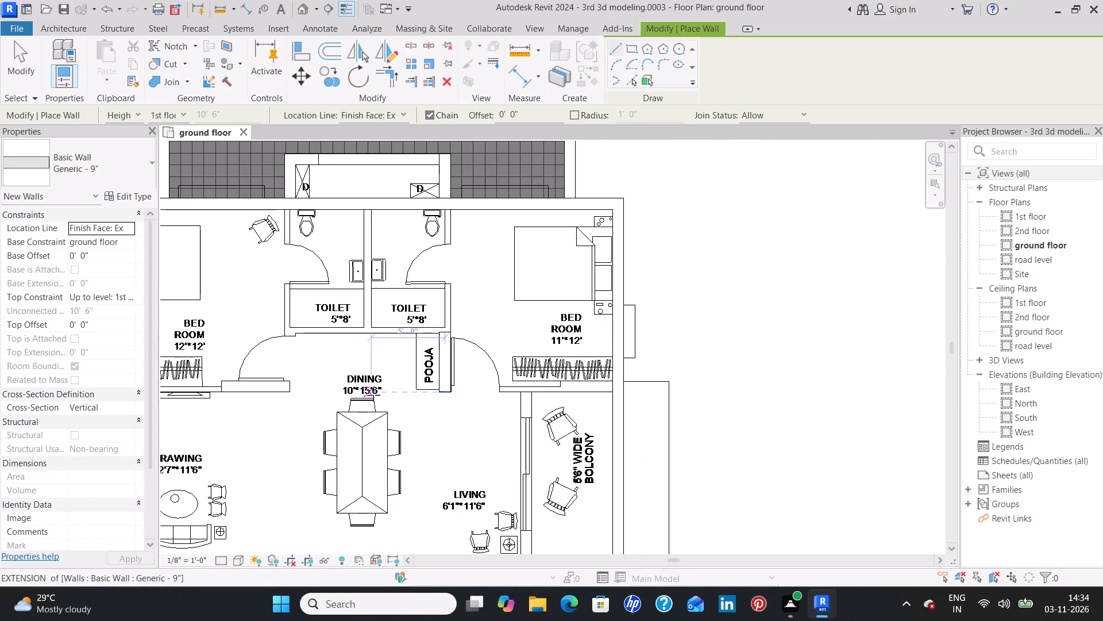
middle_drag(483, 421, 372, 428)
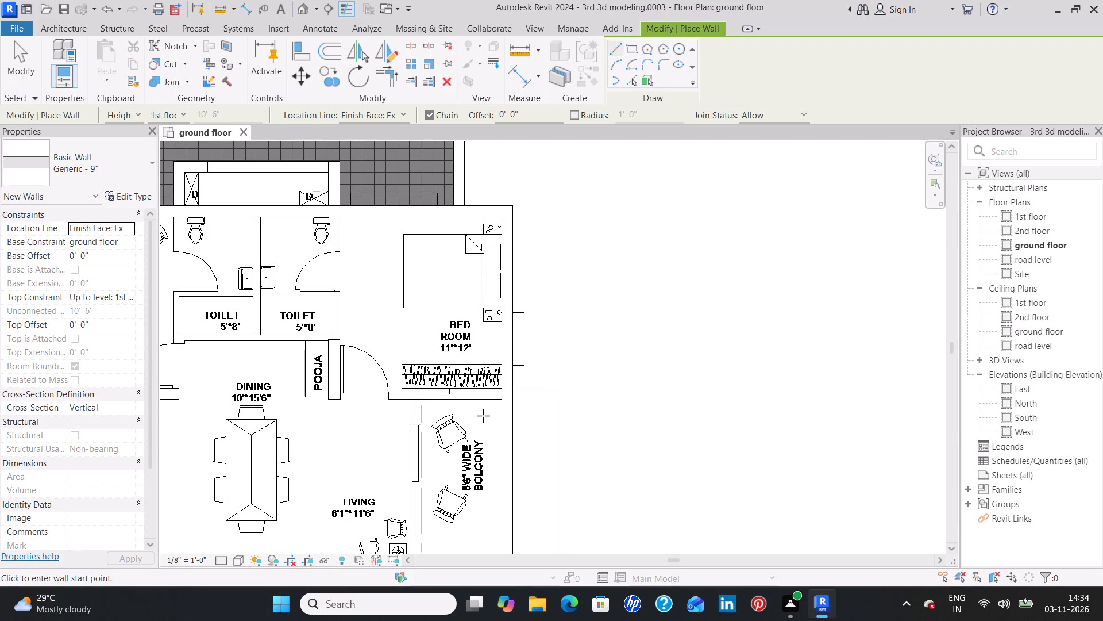
Draw a Generic - 9" wall segment about 3'7" long between the 11'*12' bedroom's wardrobe and the balcony, starting at the outer wall.
scroll(483, 416, up, 6)
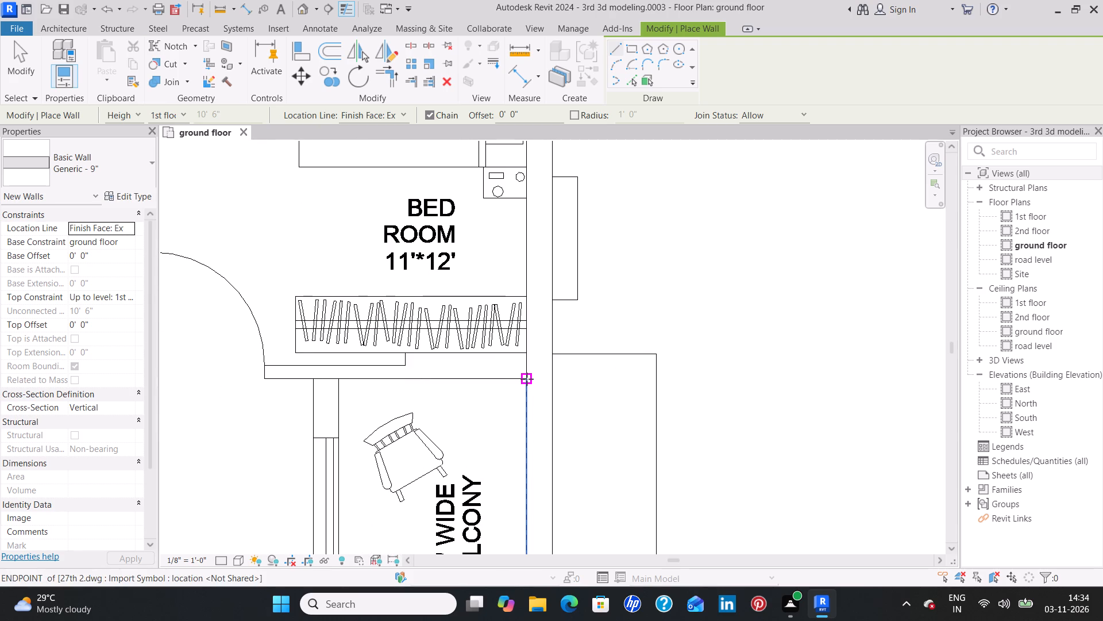
click(527, 379)
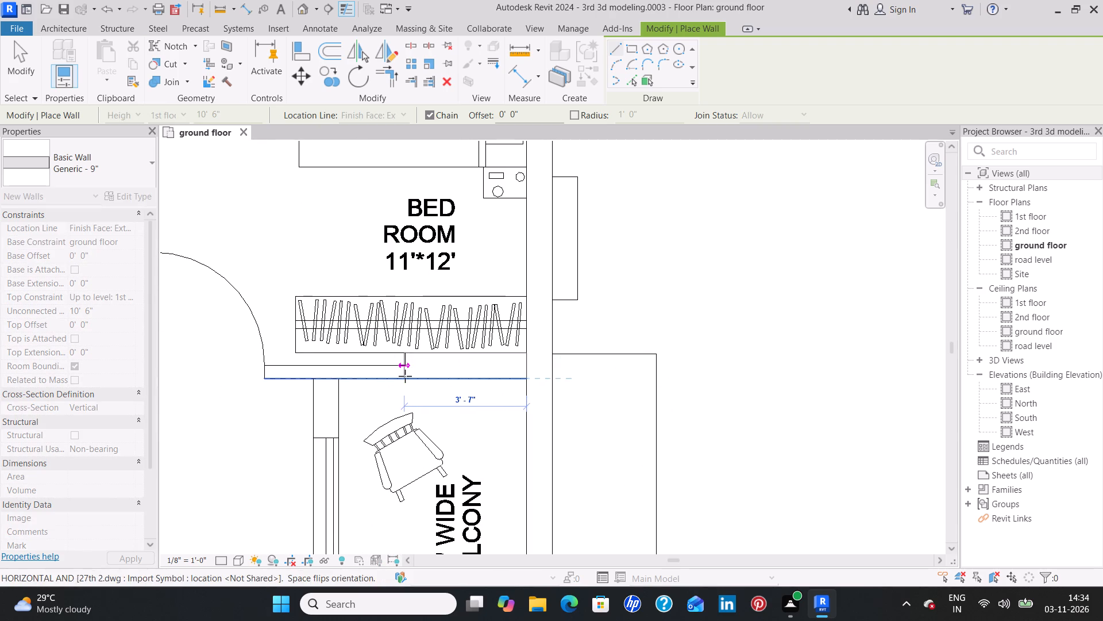
click(405, 376)
key(Escape)
scroll(410, 416, down, 4)
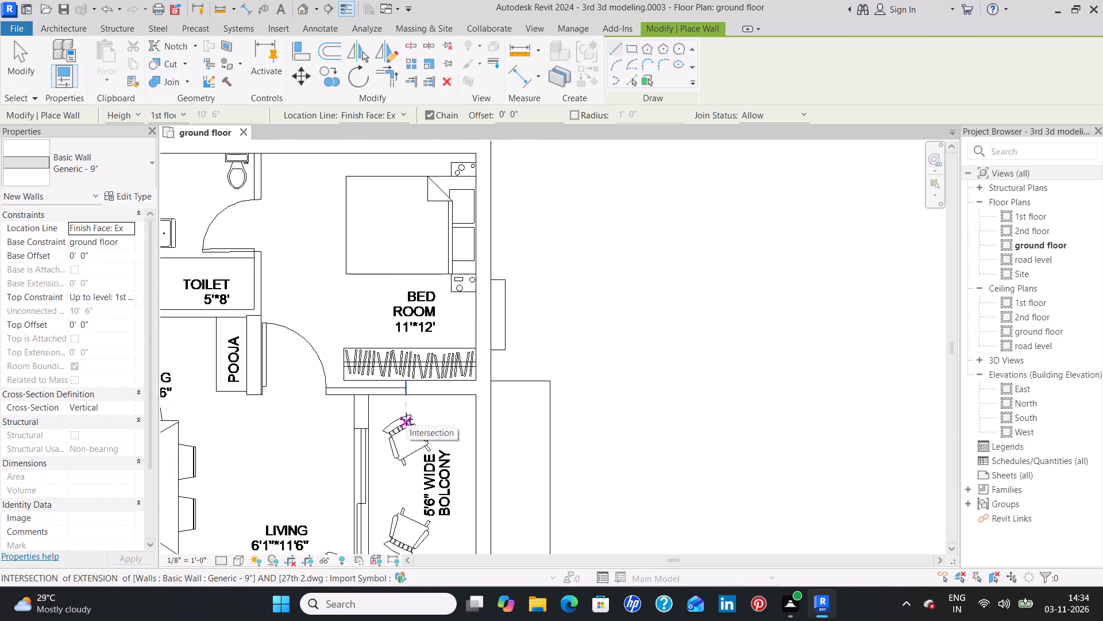
Draw a short Generic - 9" wall segment between the balcony and the master bedroom, from the outer wall to the step in the CAD line.
scroll(407, 421, down, 2)
middle_drag(323, 484, 344, 301)
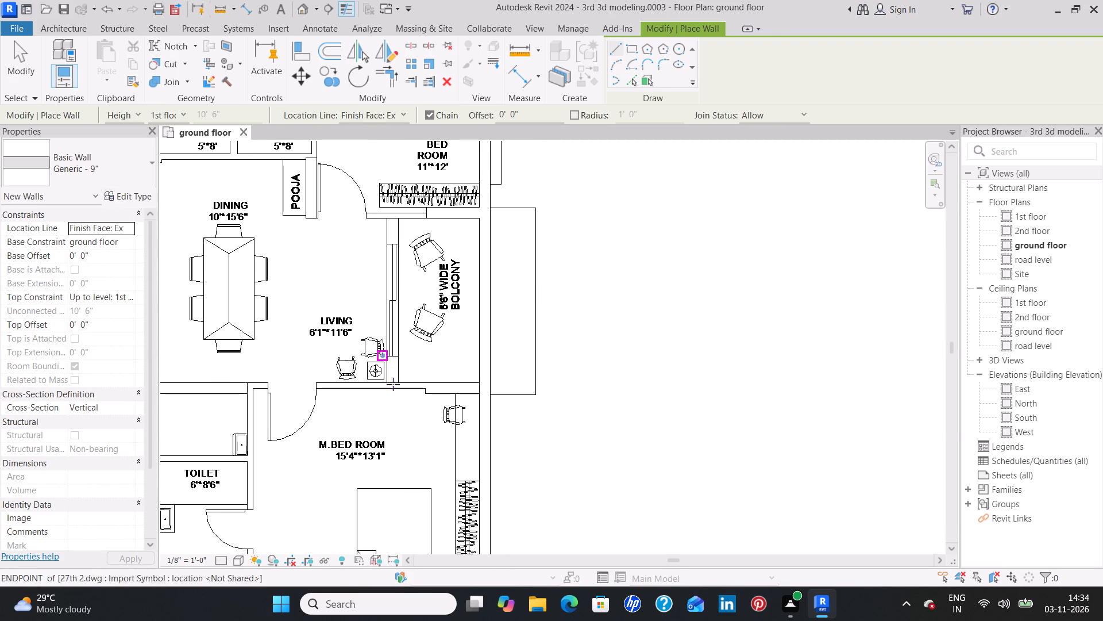
scroll(473, 398, up, 3)
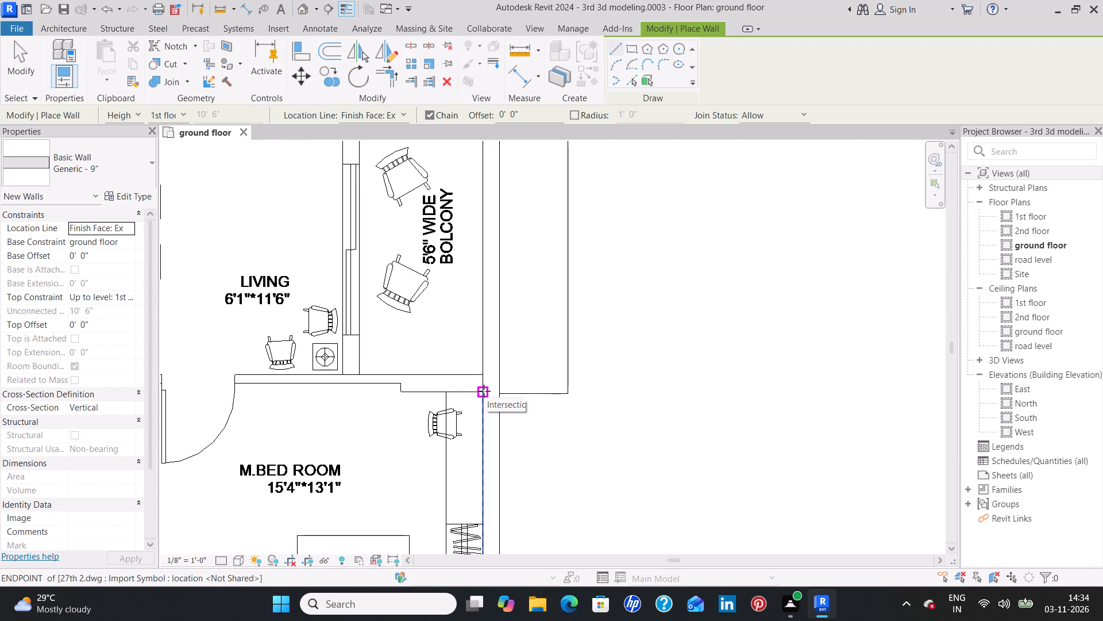
click(484, 391)
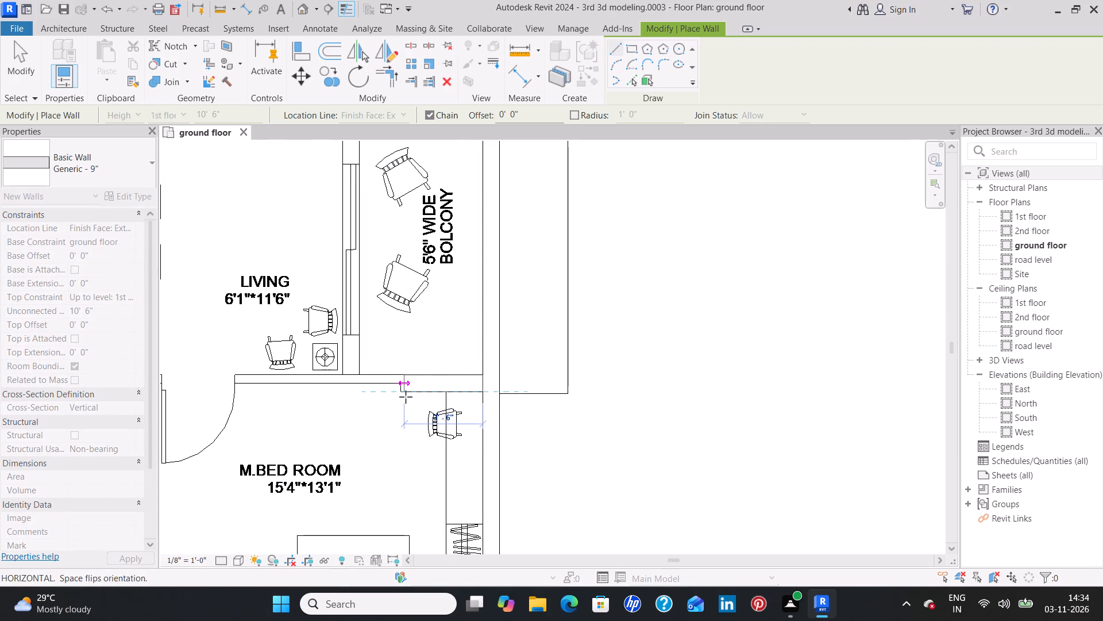
scroll(399, 393, up, 4)
click(400, 389)
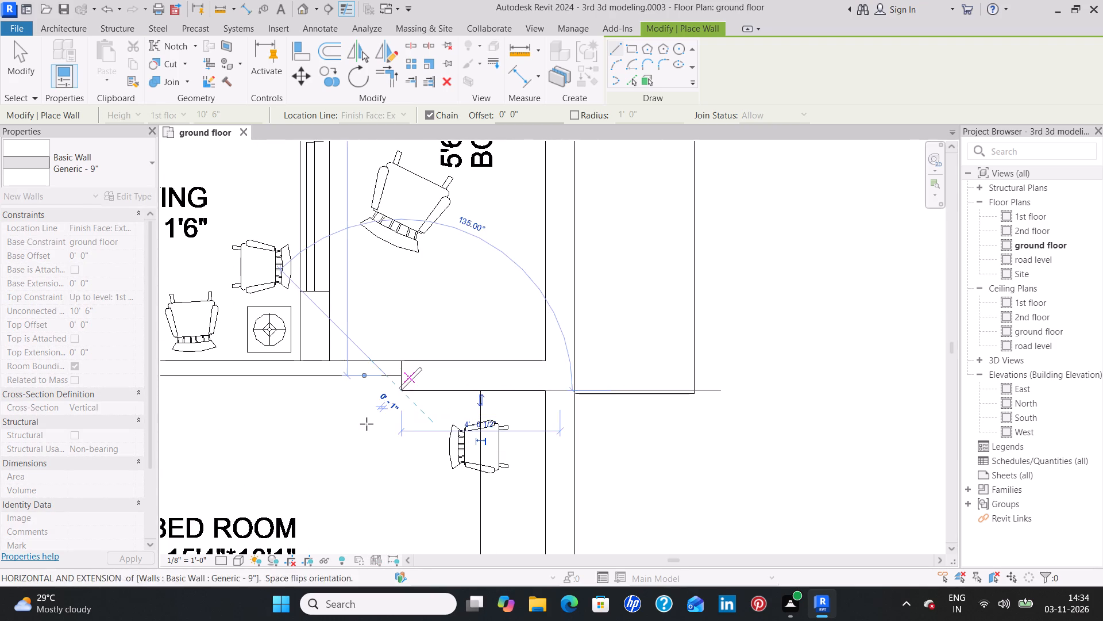
key(Escape)
Draw a Generic - 9" wall about 11' long between the living room and the 5'6" wide balcony.
scroll(368, 430, down, 8)
middle_drag(357, 450, 380, 390)
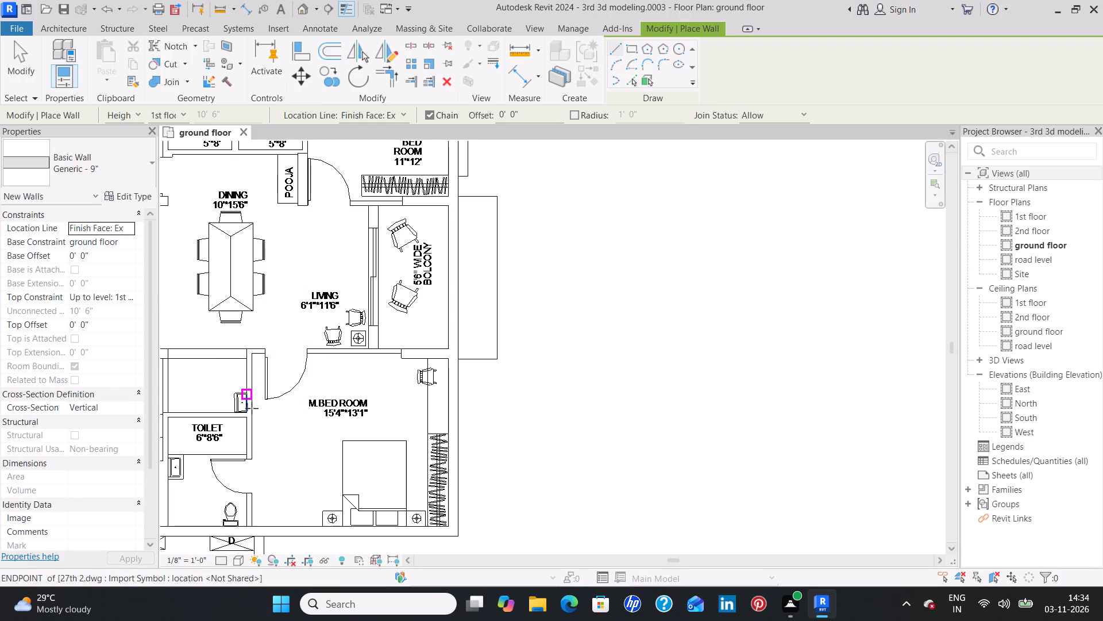
key(Escape)
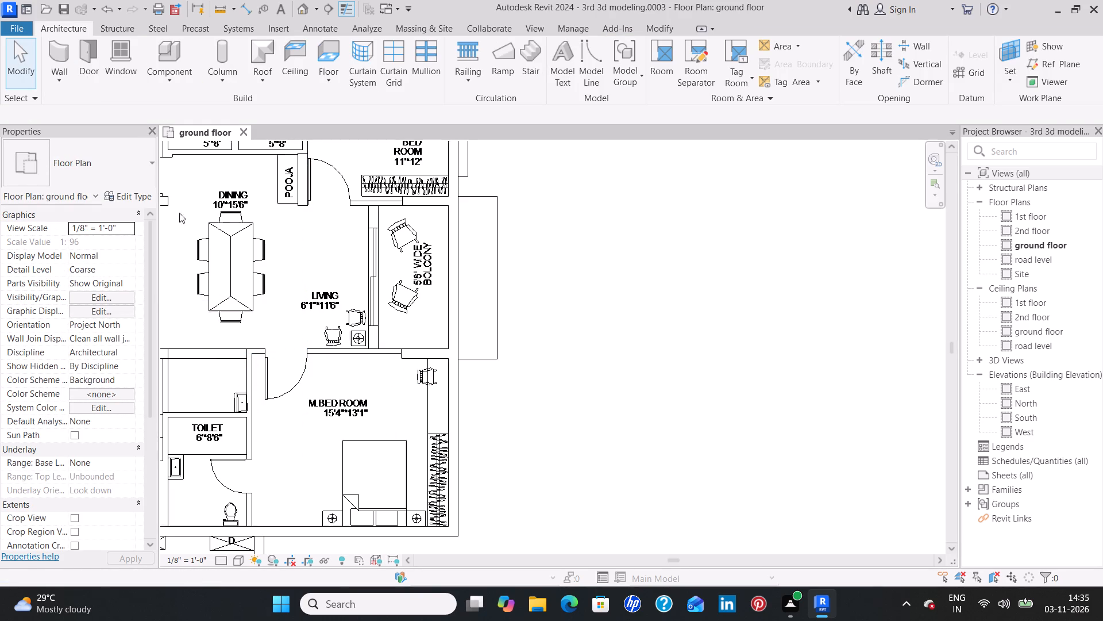
click(57, 53)
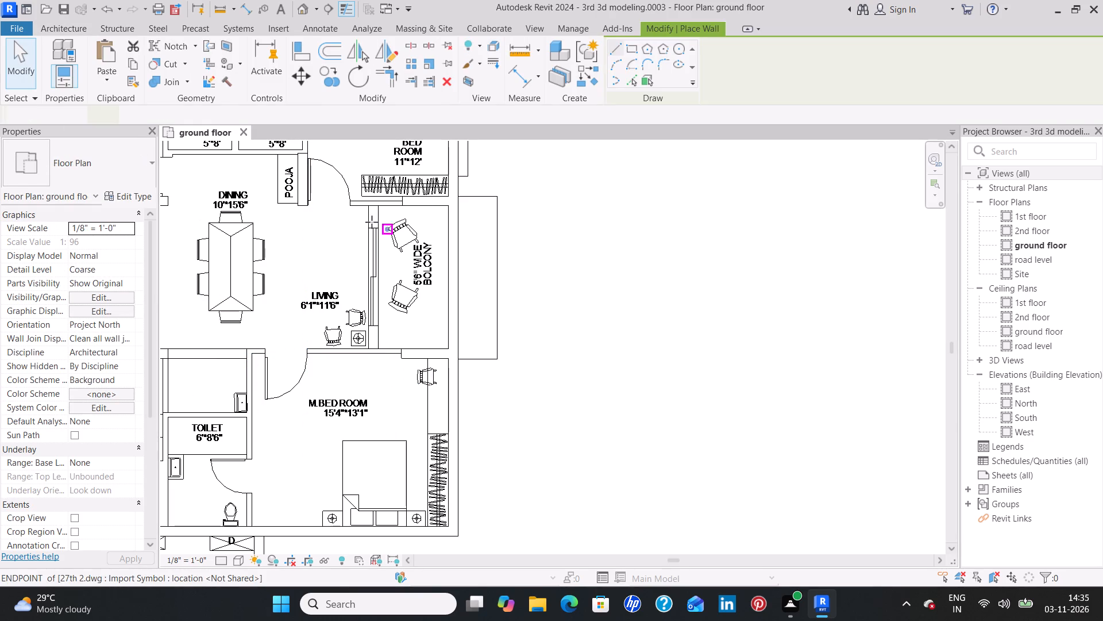
scroll(377, 203, up, 6)
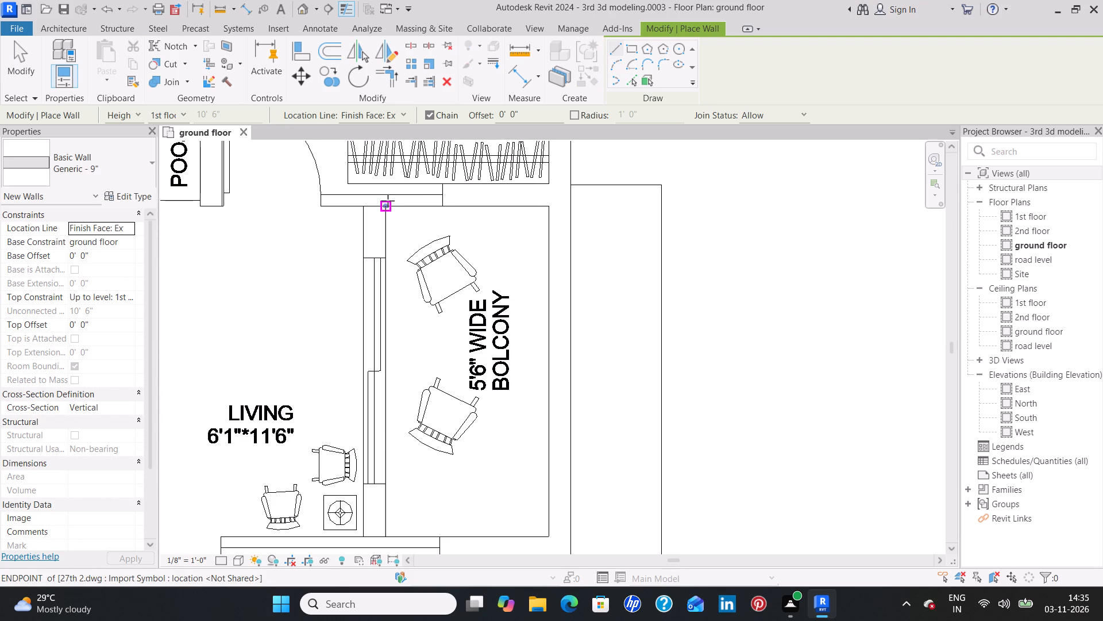
drag(385, 202, 387, 208)
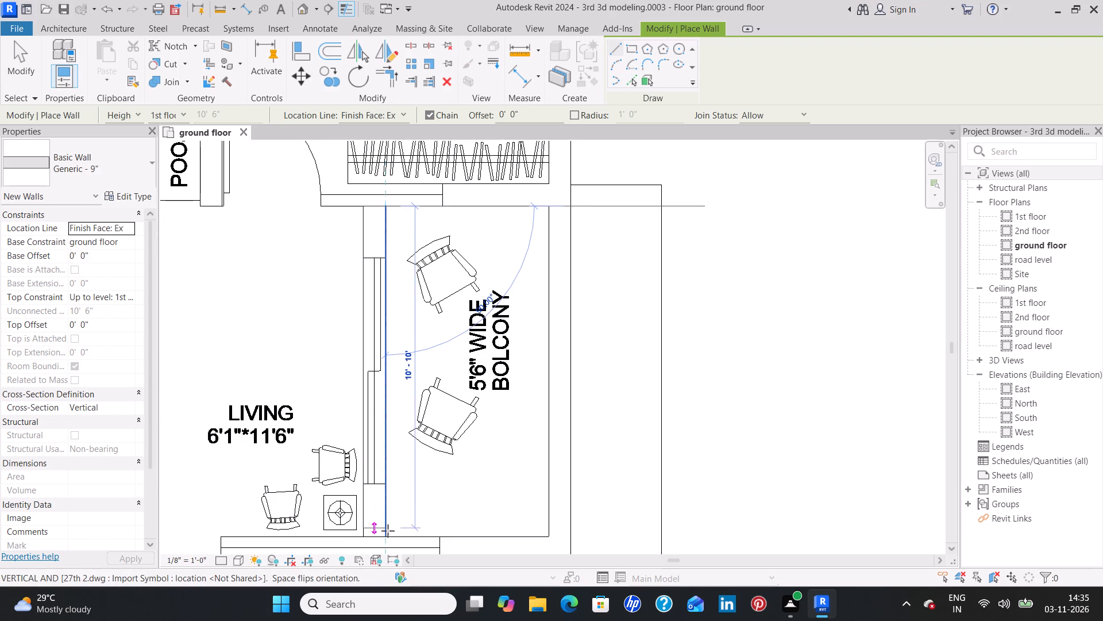
click(387, 538)
key(Escape)
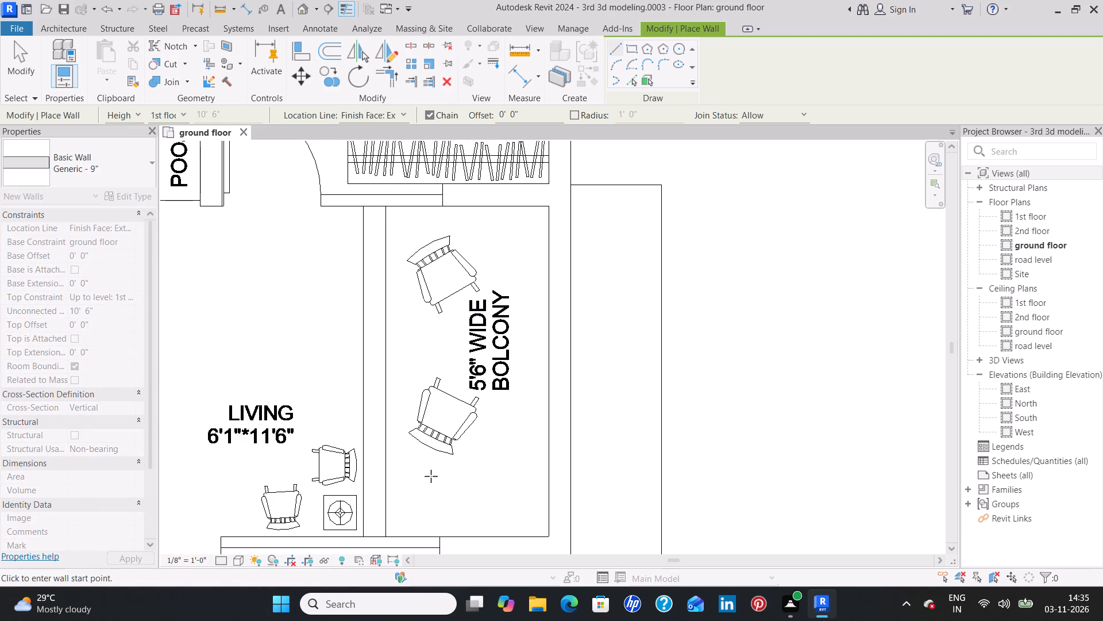
Draw a flipped Generic - 4.5" wall about 7'5" long from the 9" segment below the wardrobe, across the 11'*12' bedroom's door opening, to the pooja-side wall.
scroll(377, 416, down, 3)
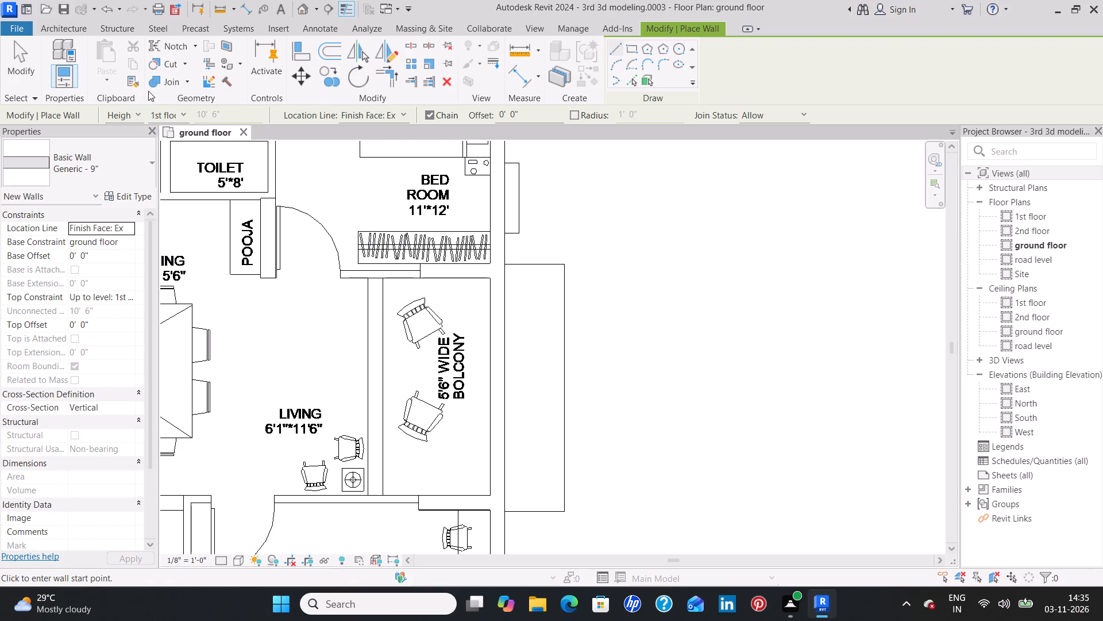
click(111, 168)
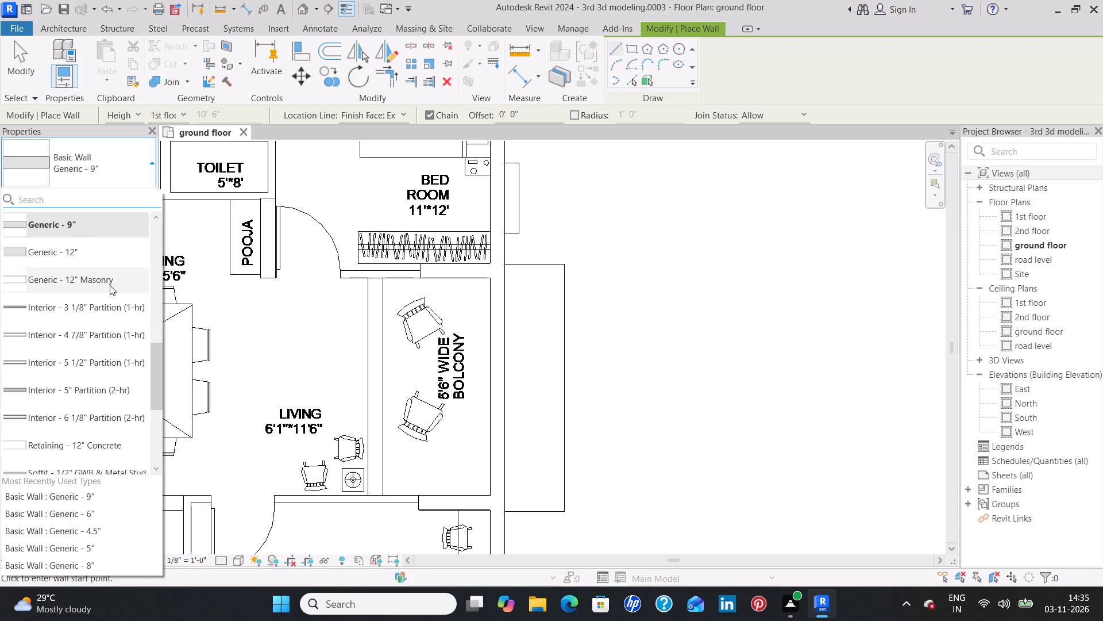
scroll(108, 283, up, 4)
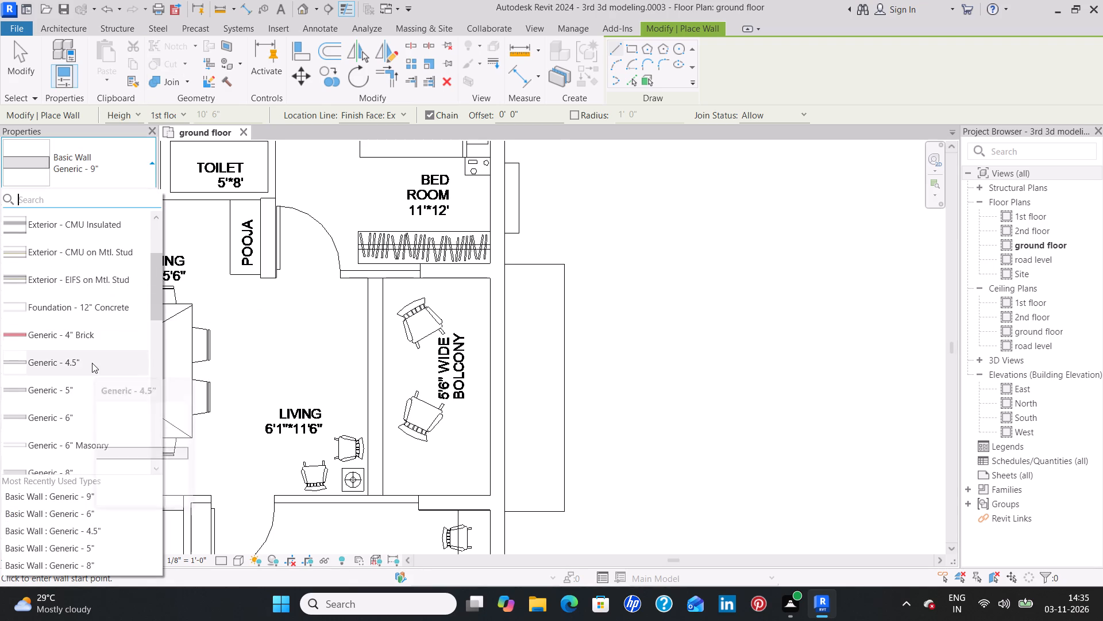
click(92, 363)
scroll(247, 325, up, 1)
scroll(412, 289, down, 2)
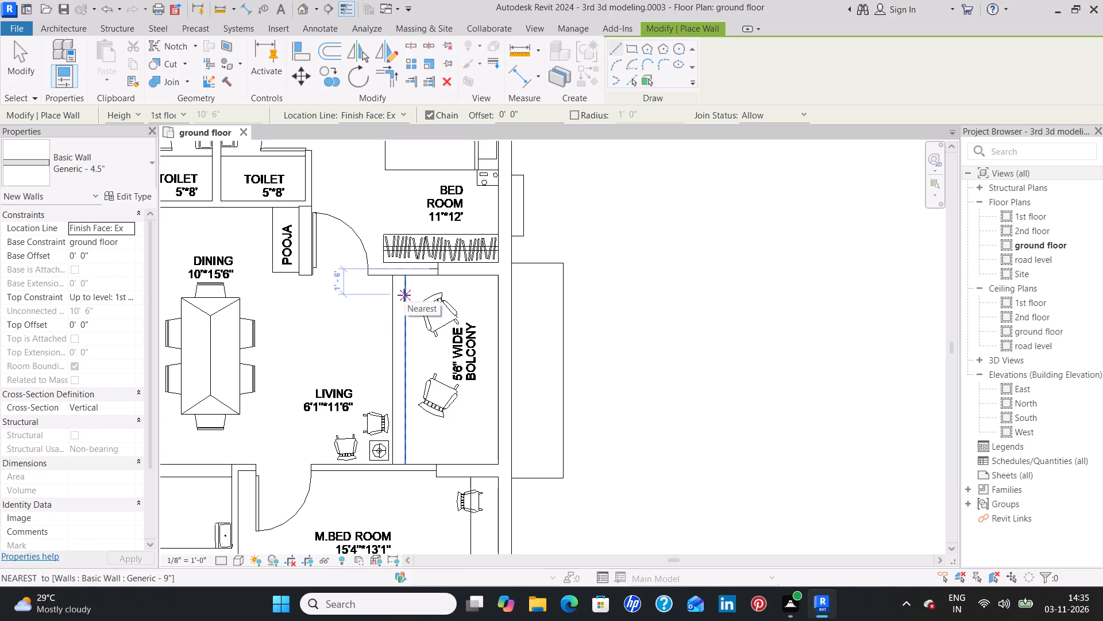
scroll(429, 269, up, 5)
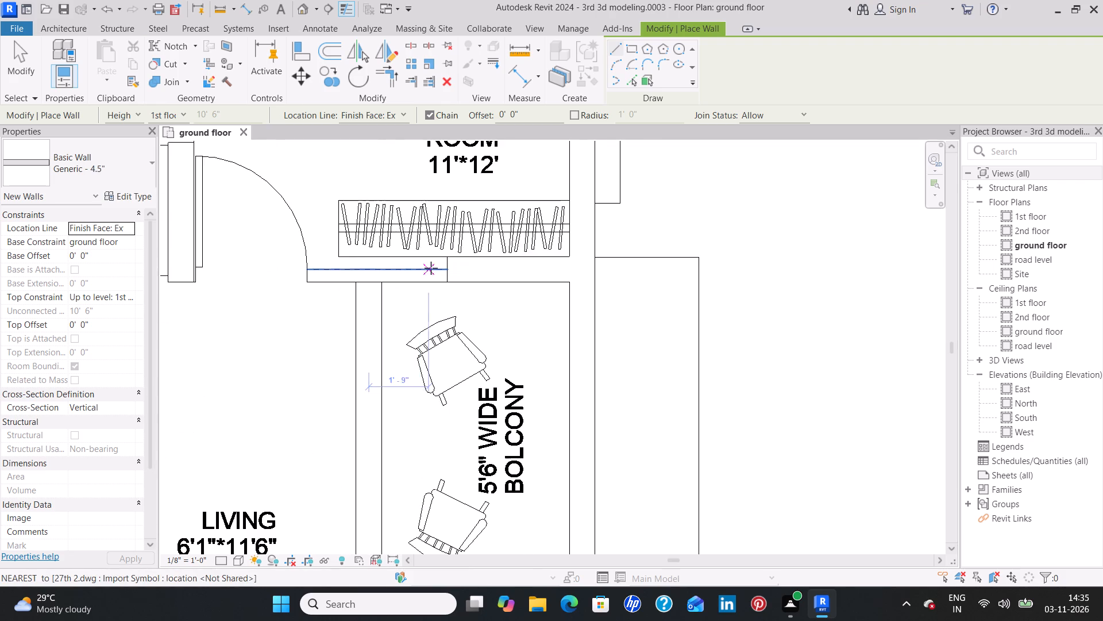
click(447, 268)
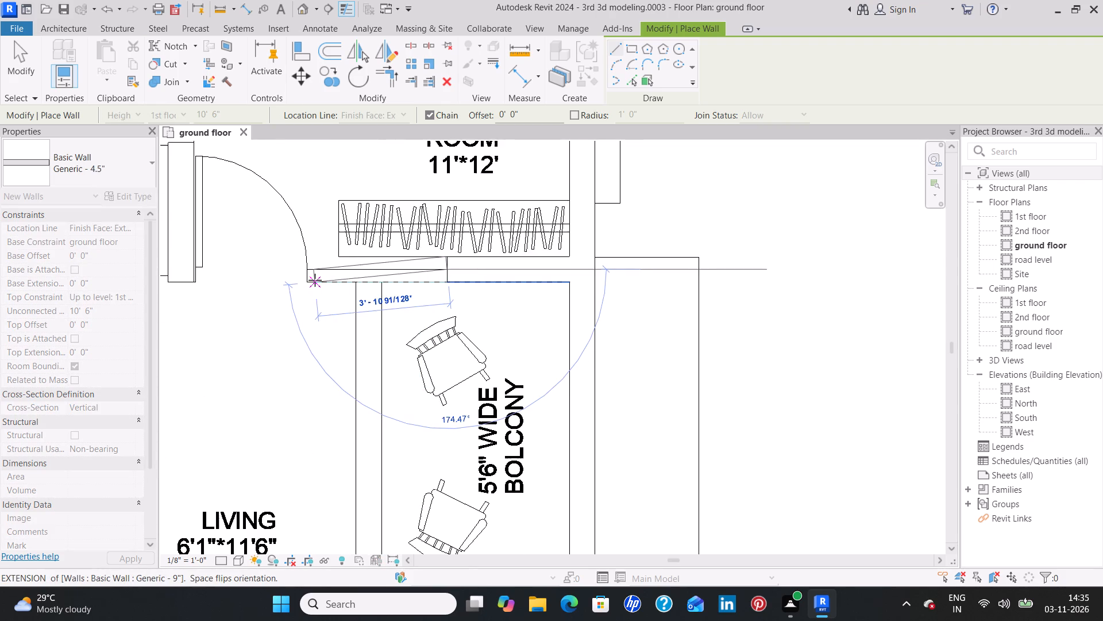
key(space)
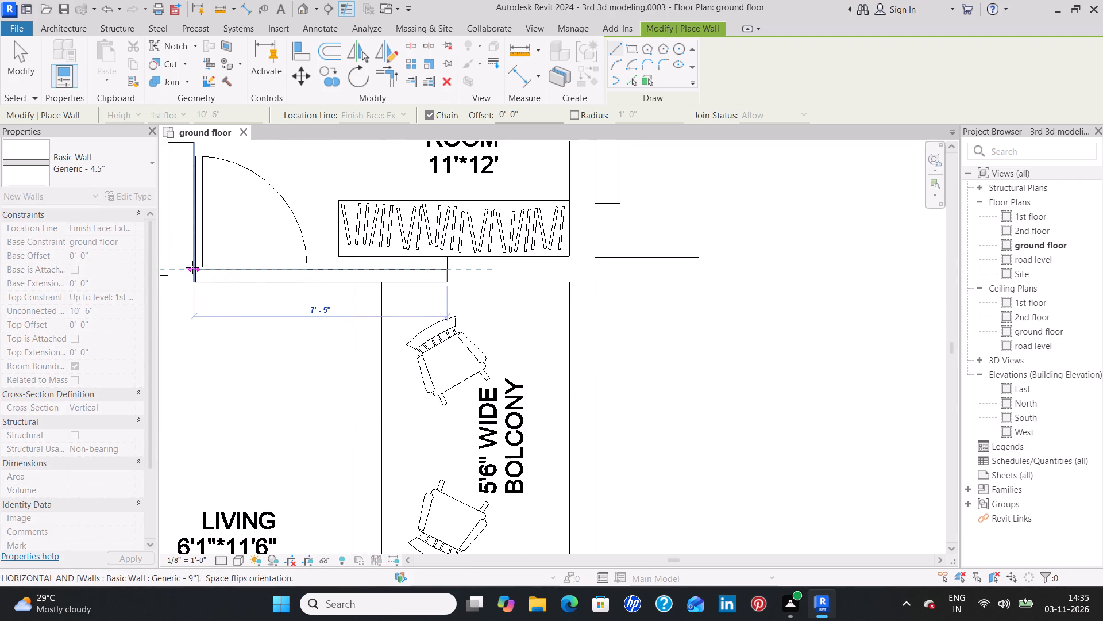
click(192, 267)
key(Escape)
scroll(229, 309, down, 4)
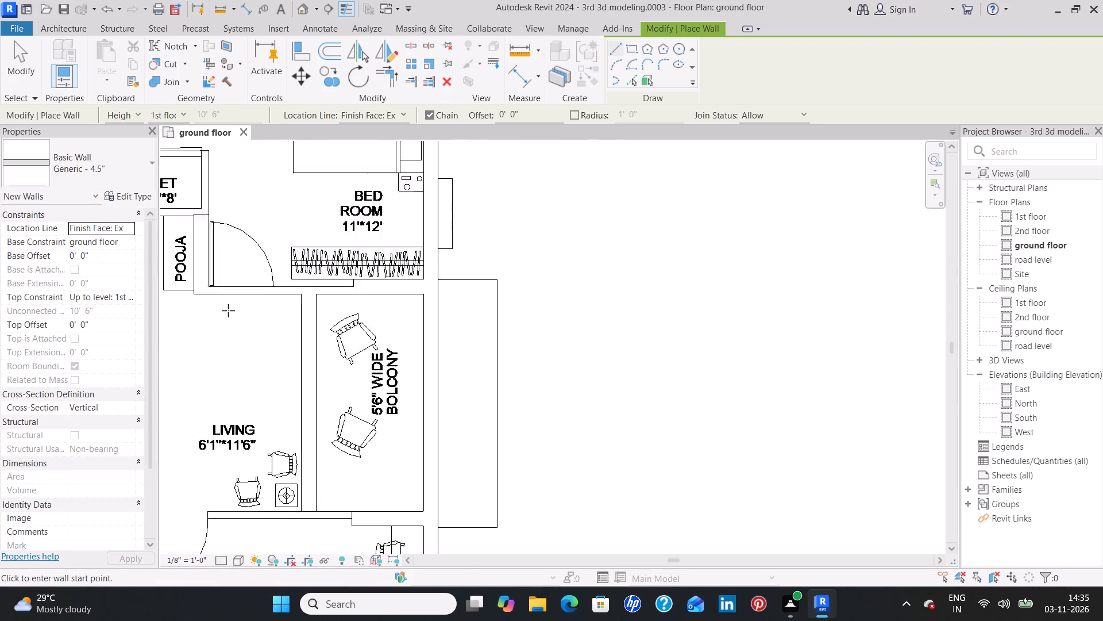
Draw chained, flipped Generic - 4.5" walls along the master bedroom's living-room side and about 13'10" down its 6'*8'6" toilet side to the outer wall.
middle_drag(203, 321, 303, 365)
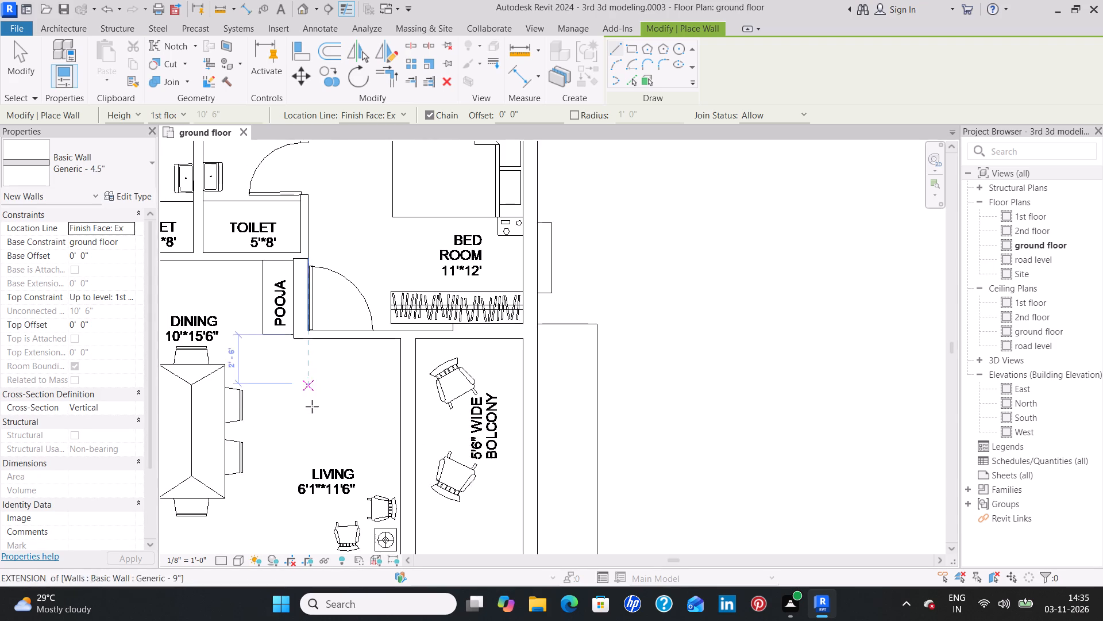
scroll(311, 410, down, 2)
middle_drag(319, 457, 319, 251)
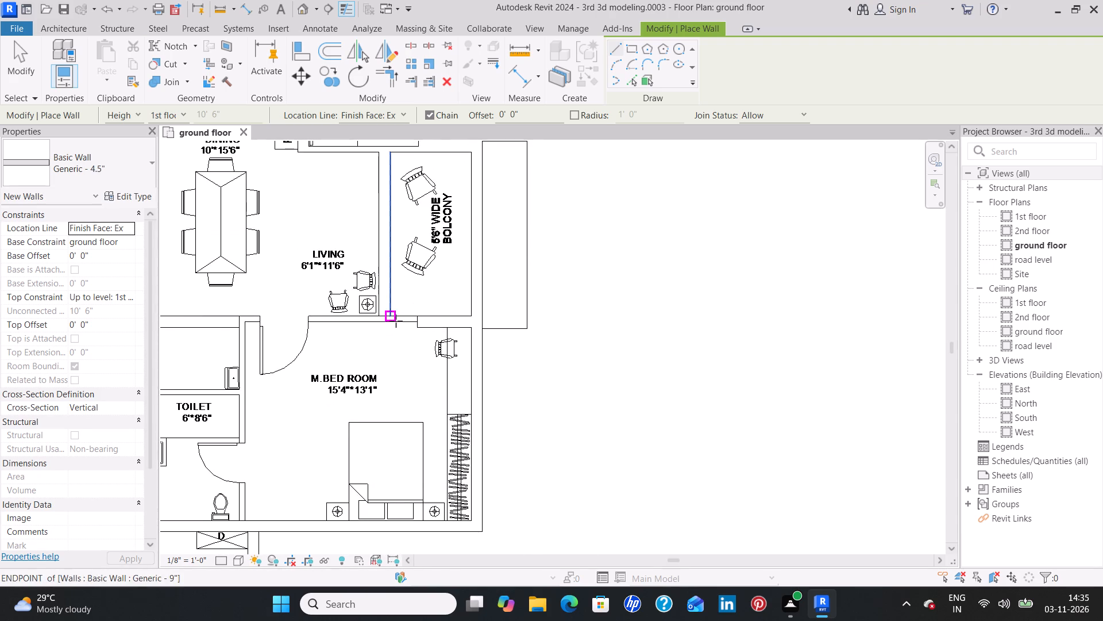
scroll(395, 321, up, 3)
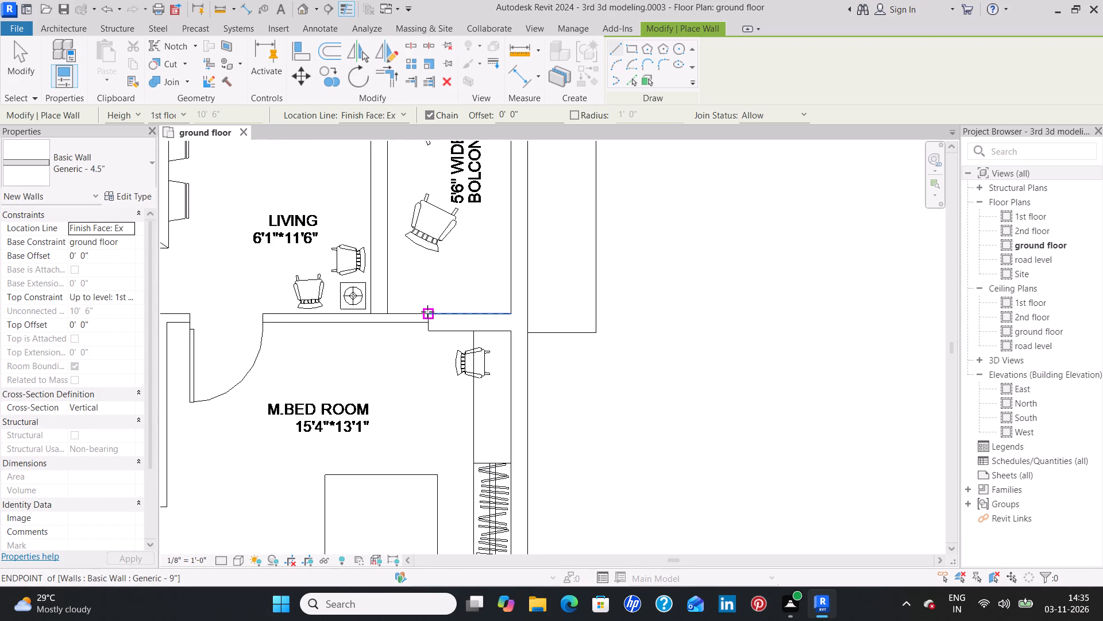
click(428, 313)
key(space)
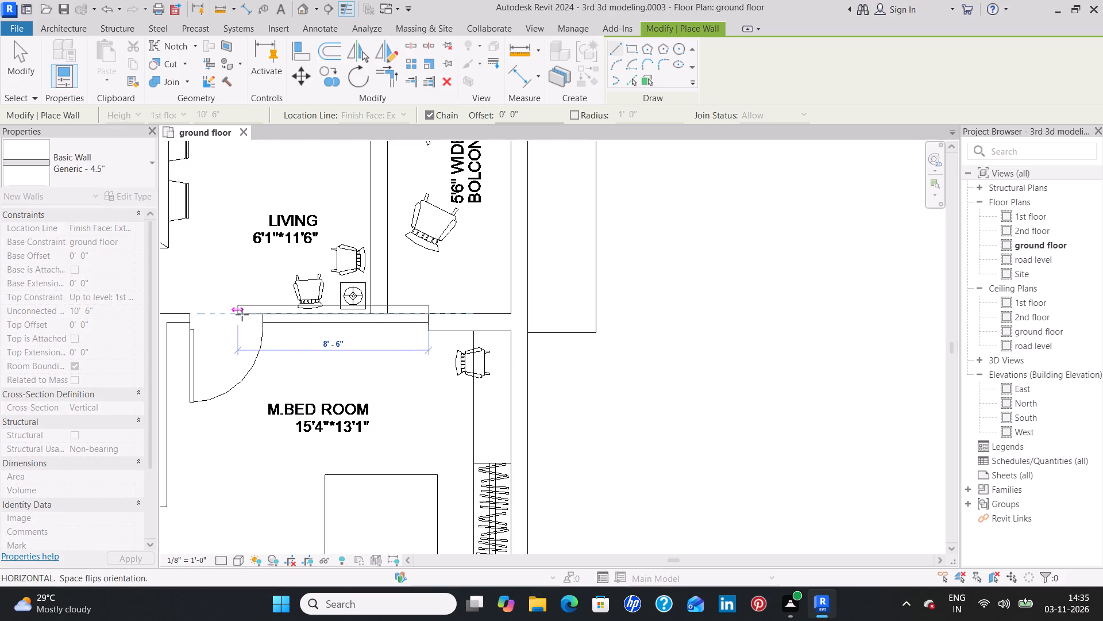
middle_drag(175, 315, 357, 315)
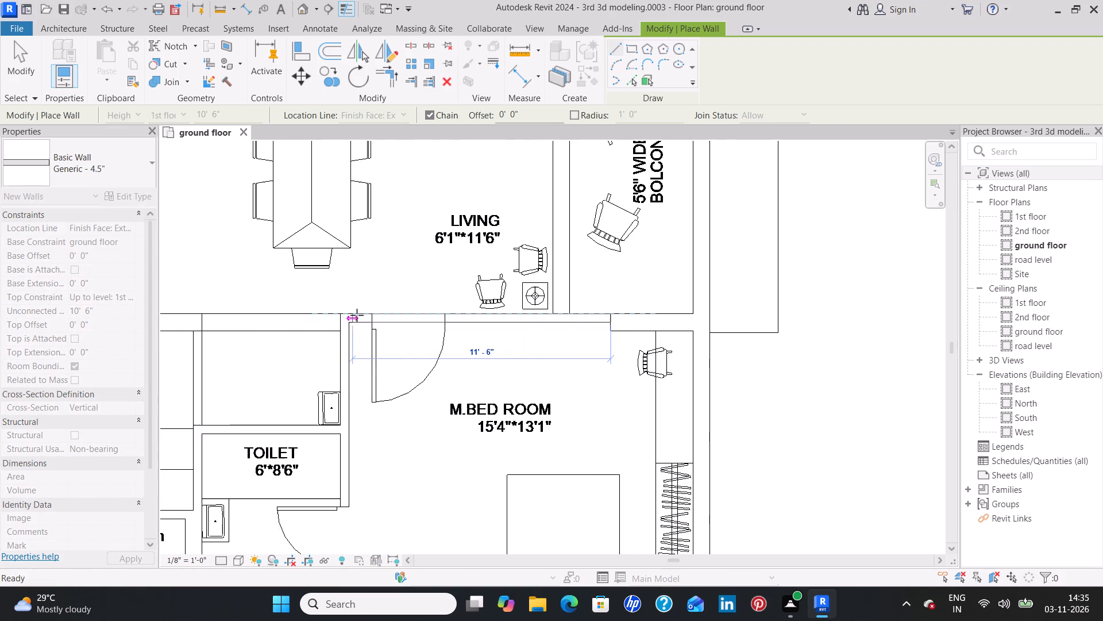
click(340, 313)
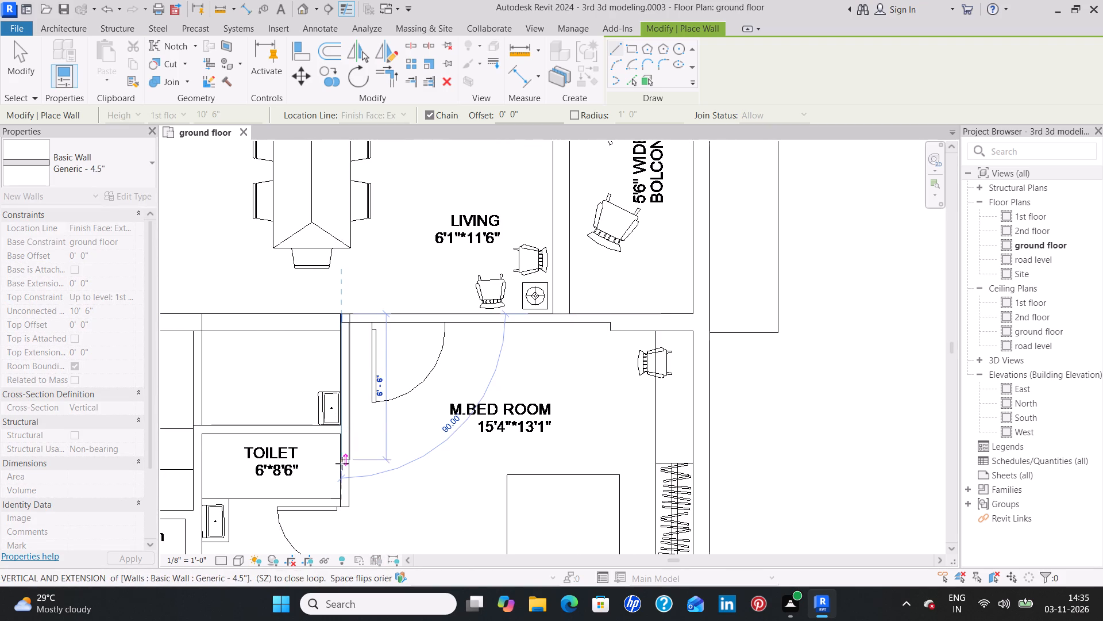
middle_drag(339, 509, 348, 341)
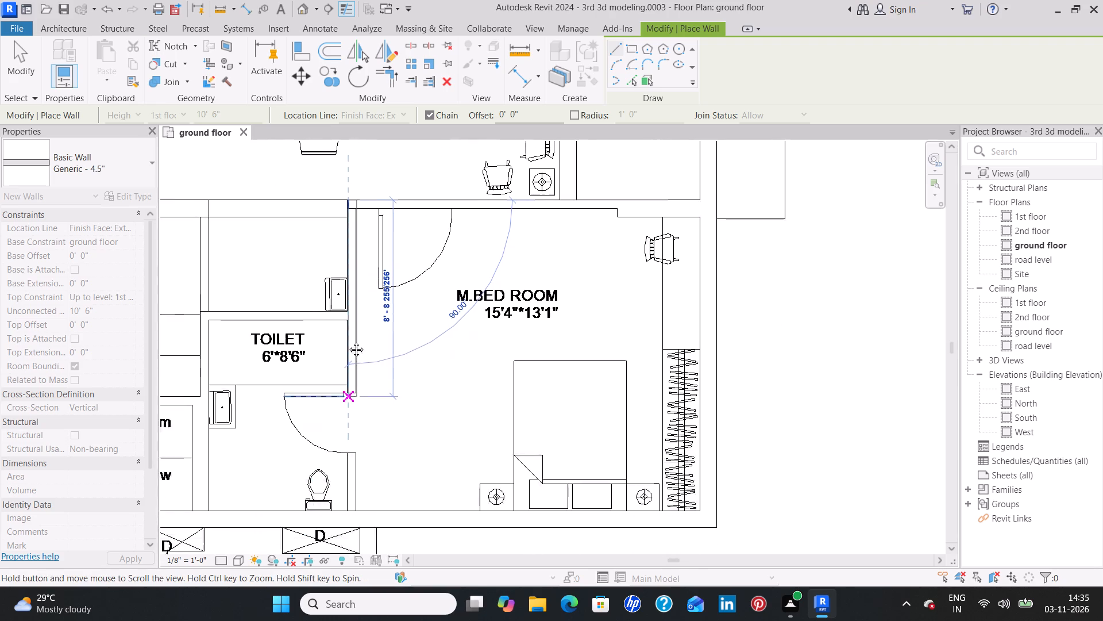
middle_drag(348, 341, 348, 313)
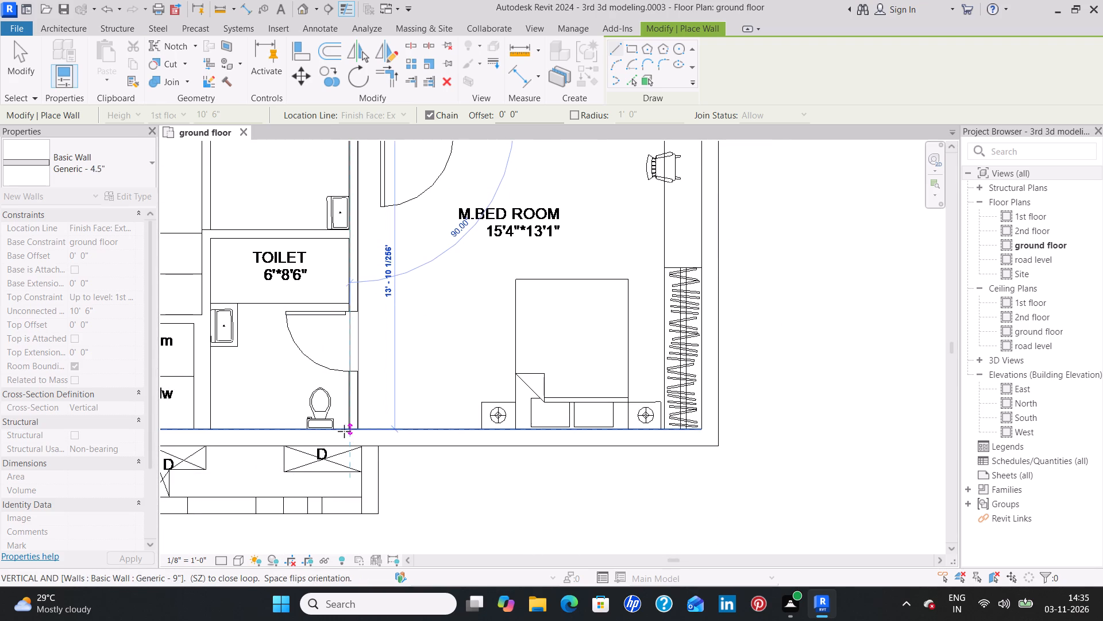
click(344, 430)
key(Escape)
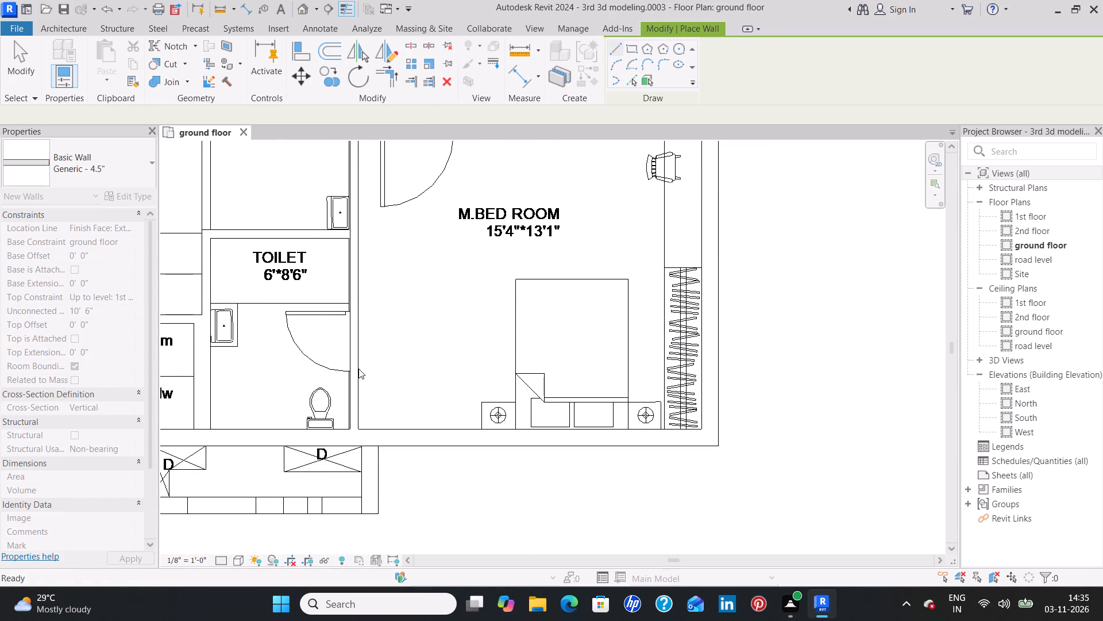
Draw a flipped Generic - 4.5" wall along the upper edge of the 6'*8'6" toilet, from the master bedroom wall to the toilet's opposite corner.
middle_drag(286, 284, 290, 341)
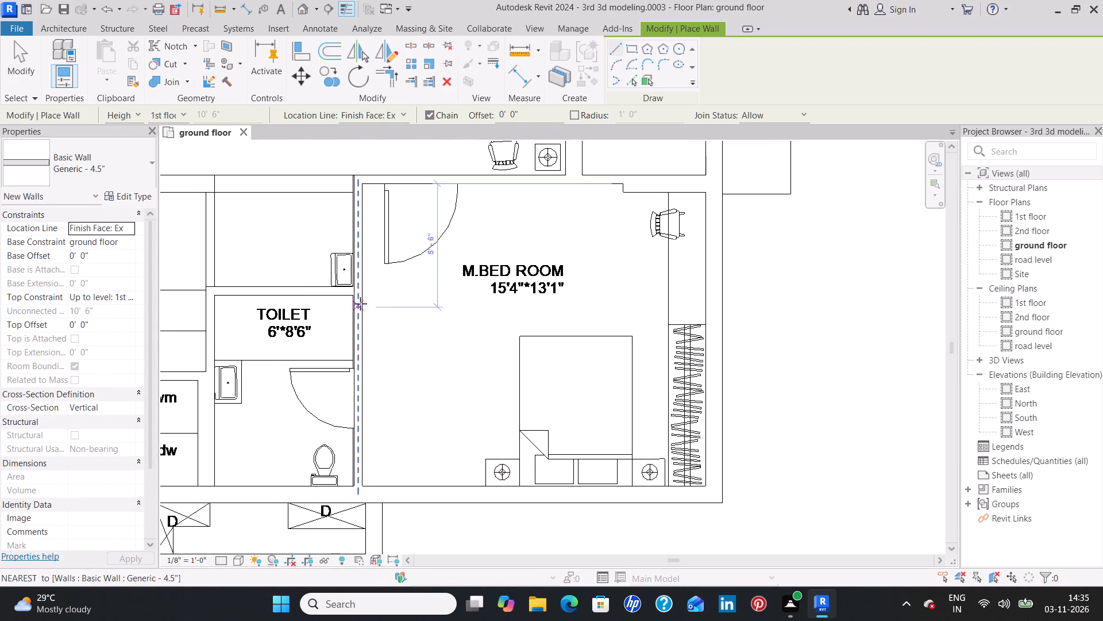
scroll(352, 287, up, 2)
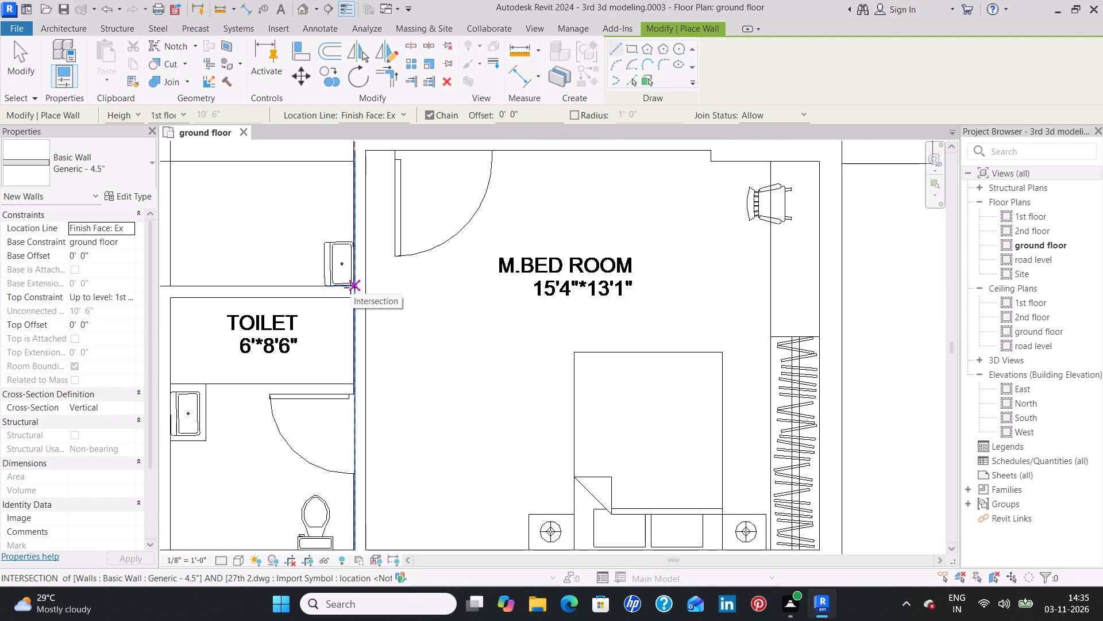
click(350, 287)
key(space)
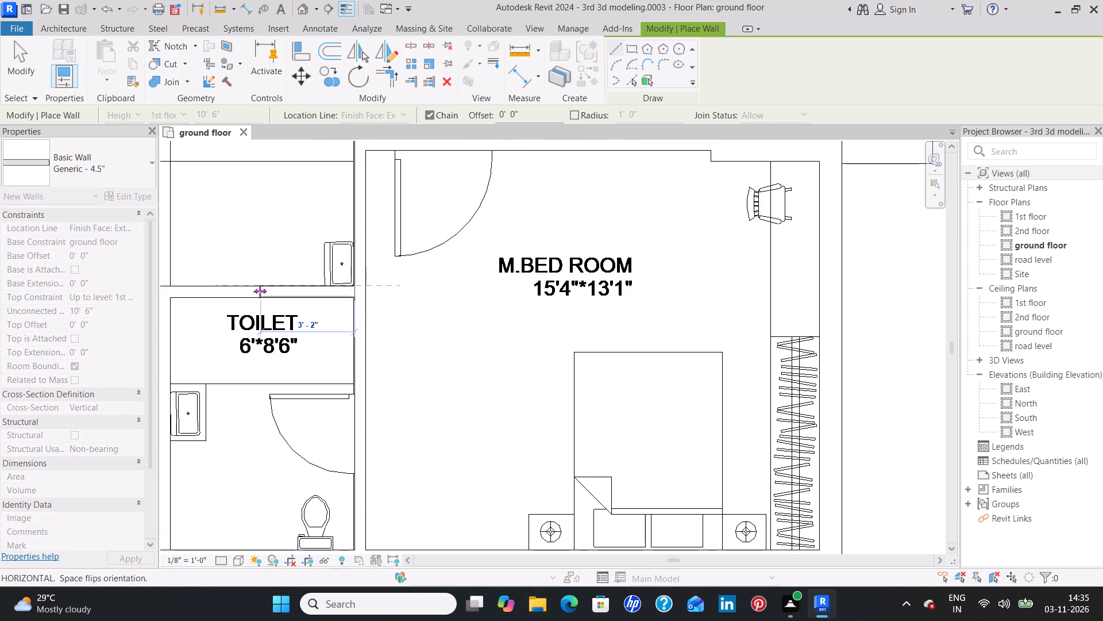
middle_drag(260, 292, 380, 274)
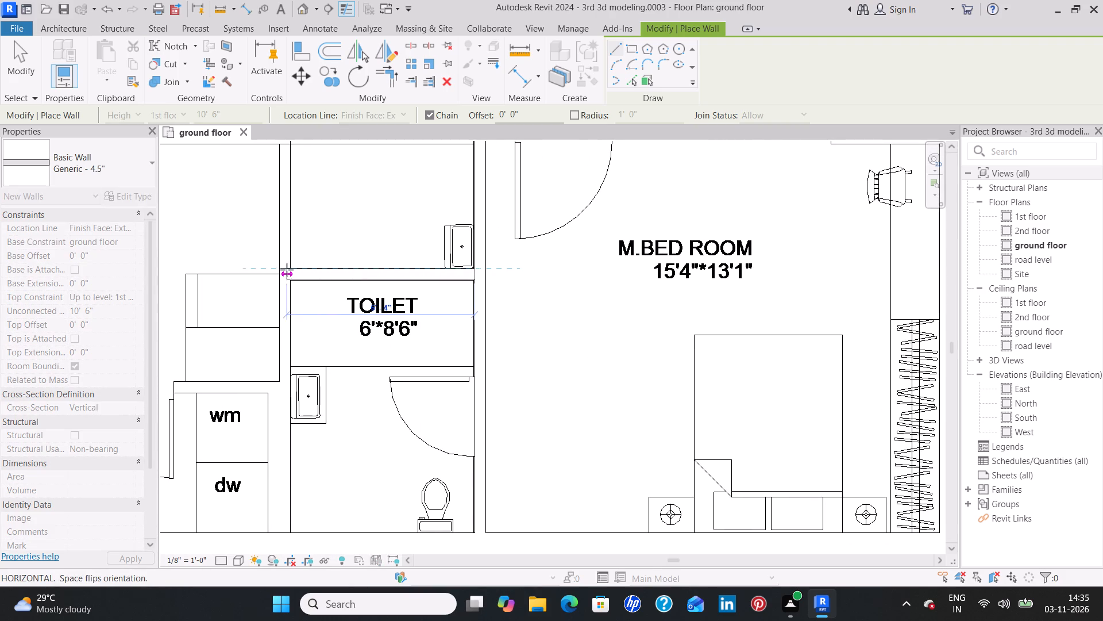
click(290, 268)
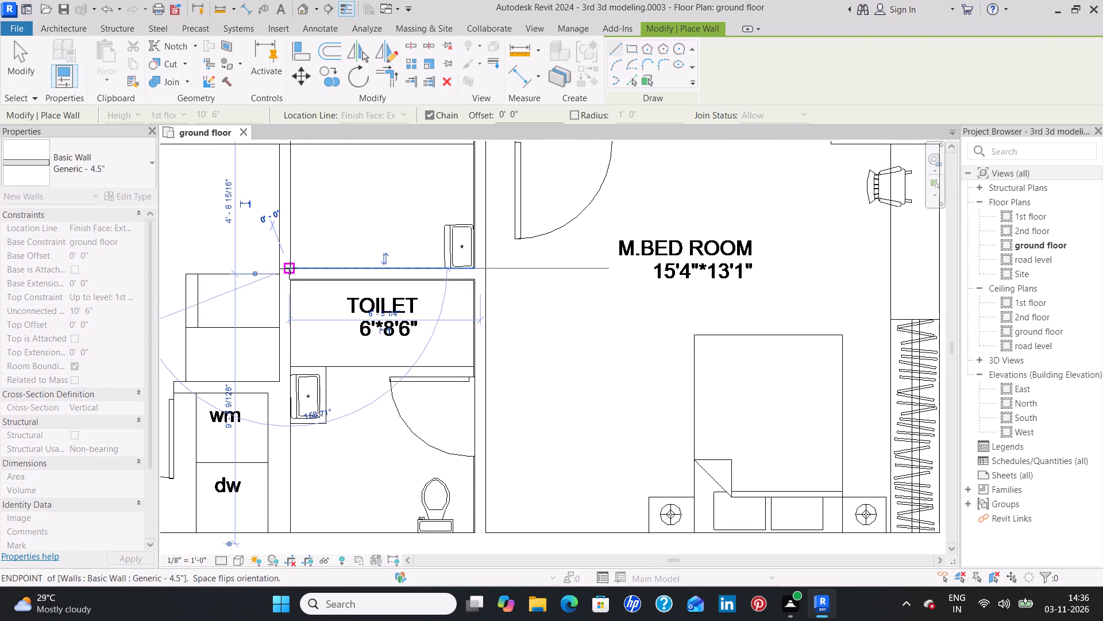
Nudge the Generic - 4.5" wall above the 6'*8'6" toilet slightly down onto its CAD lines.
key(Escape)
key(Escape)
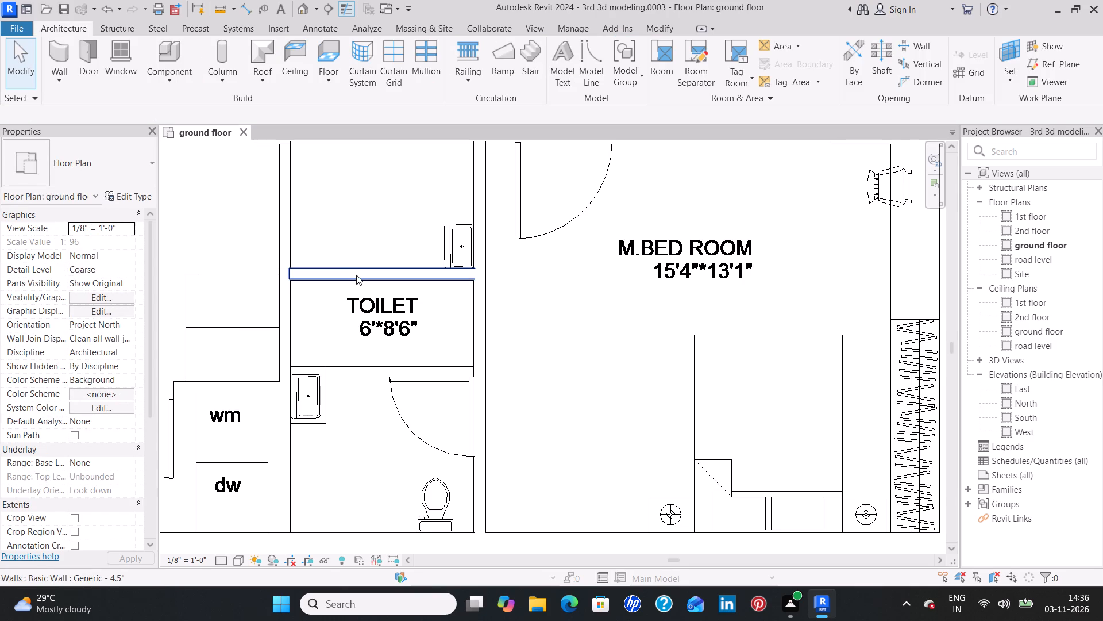
click(356, 275)
scroll(364, 274, up, 8)
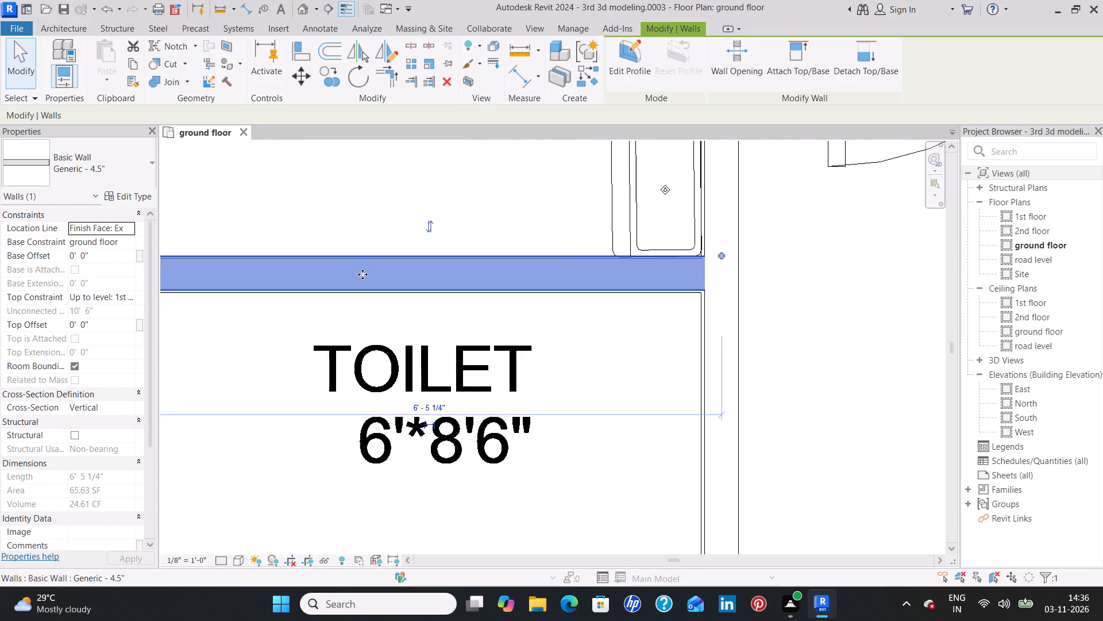
scroll(362, 274, up, 6)
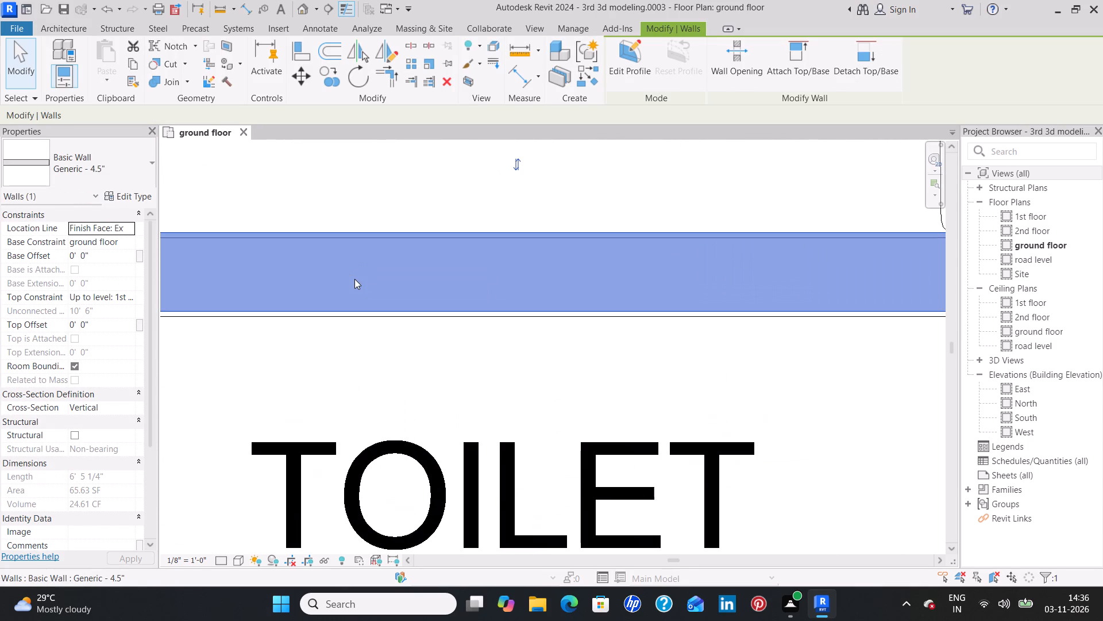
key(Down)
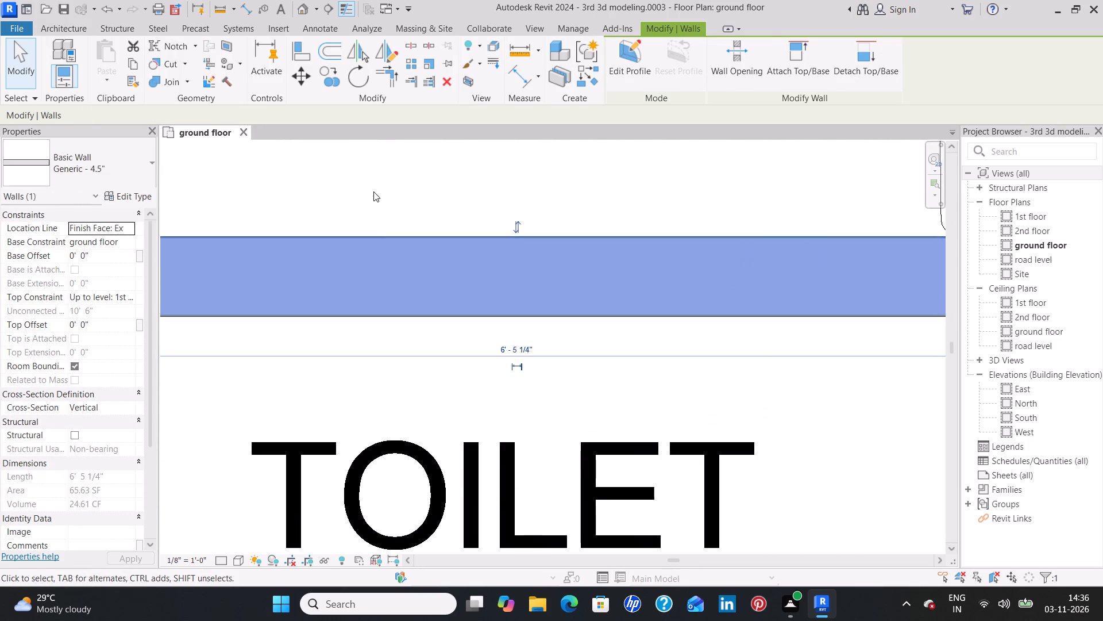
click(373, 191)
Draw a Generic - 4.5" wall 8' long between the kitchen and toilet, from the kitchen's upper wall line down to the utility partition.
scroll(365, 193, down, 7)
middle_drag(350, 190, 457, 306)
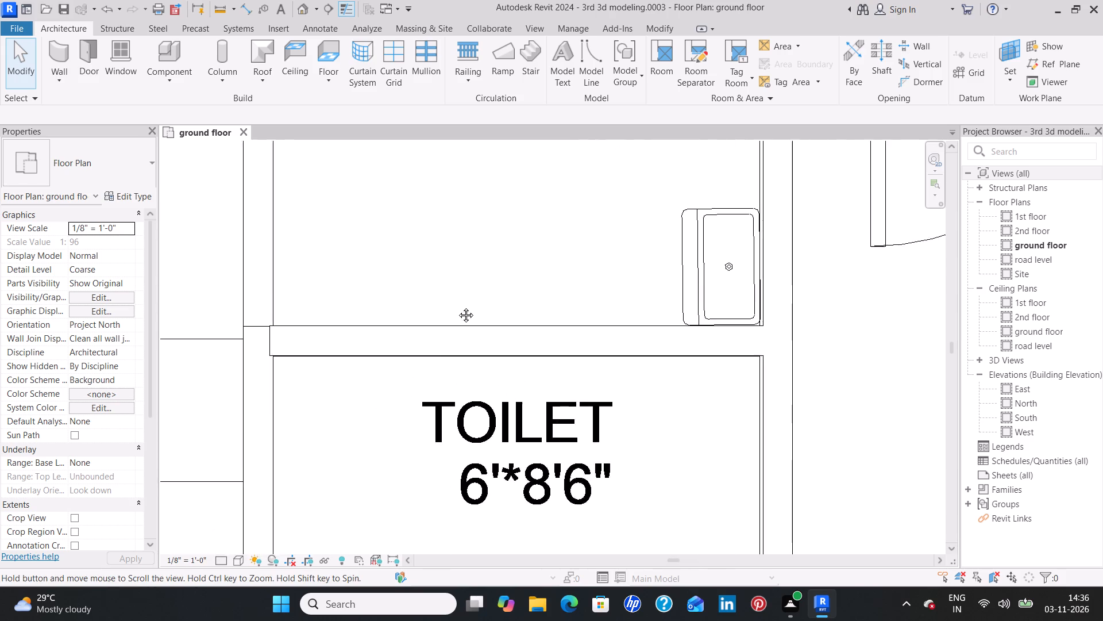
middle_drag(457, 306, 461, 310)
scroll(461, 310, down, 5)
middle_drag(451, 267, 416, 315)
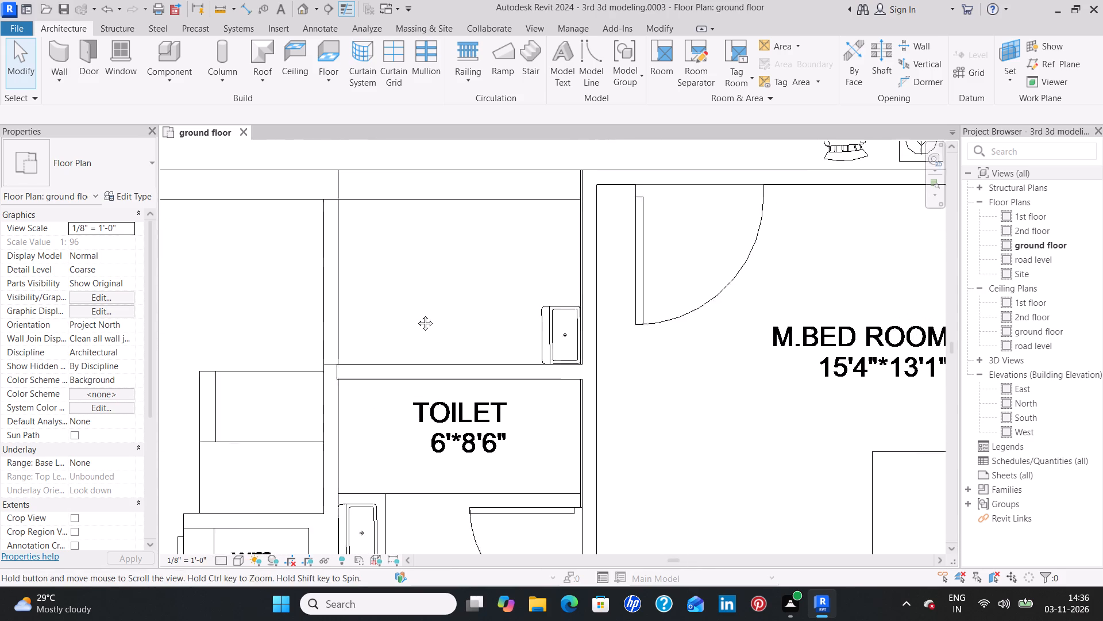
middle_drag(416, 315, 415, 317)
click(60, 56)
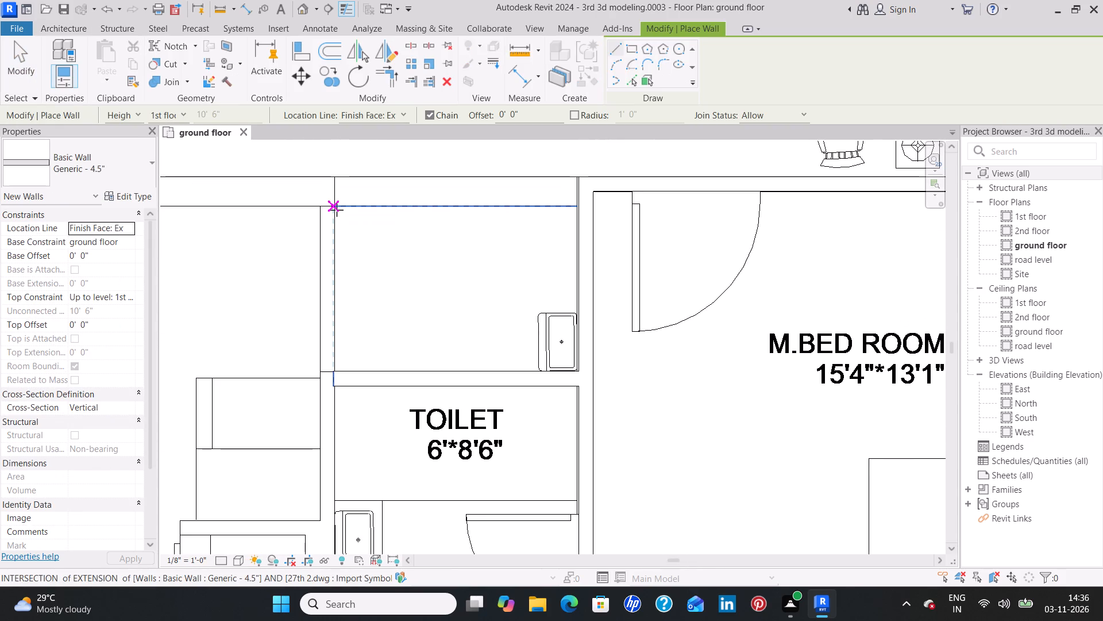
scroll(337, 210, up, 3)
scroll(335, 211, down, 7)
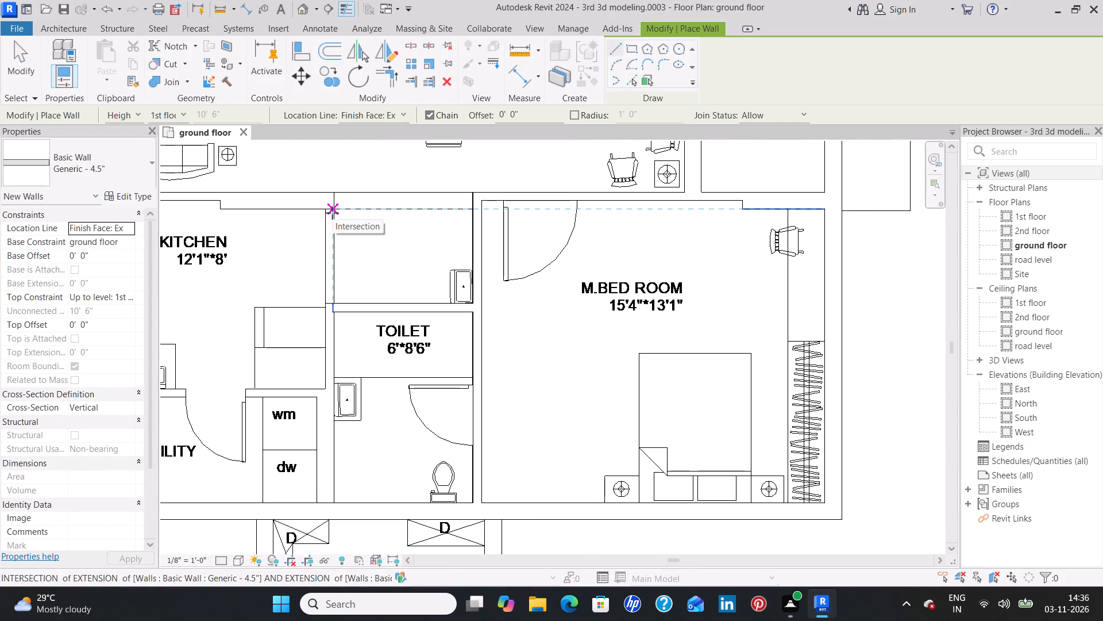
scroll(332, 221, down, 1)
middle_drag(332, 222, 341, 274)
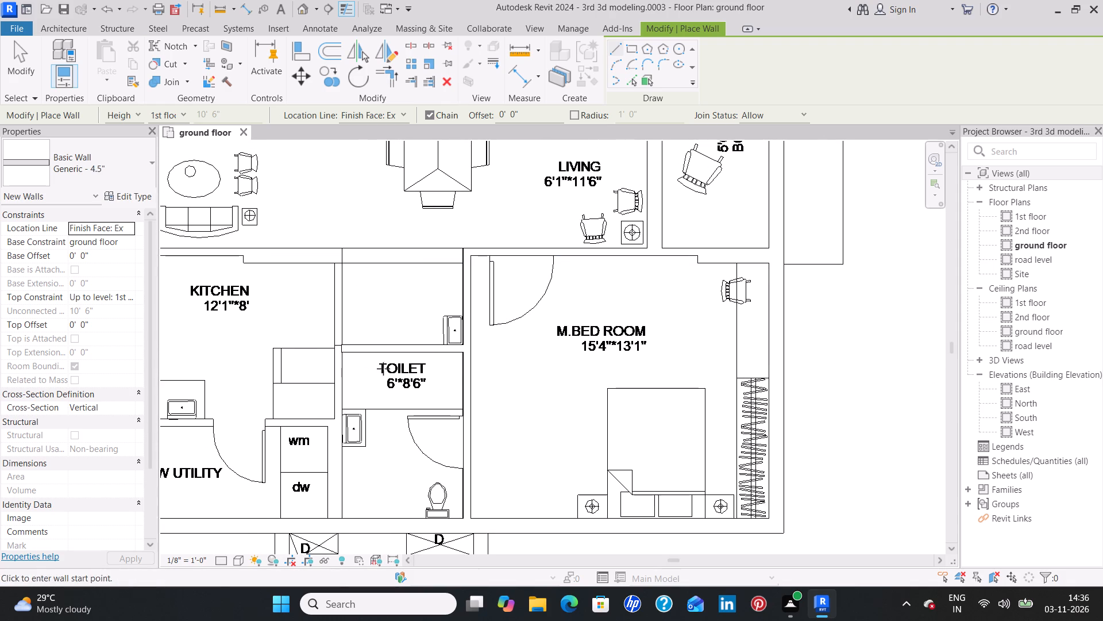
scroll(344, 266, down, 1)
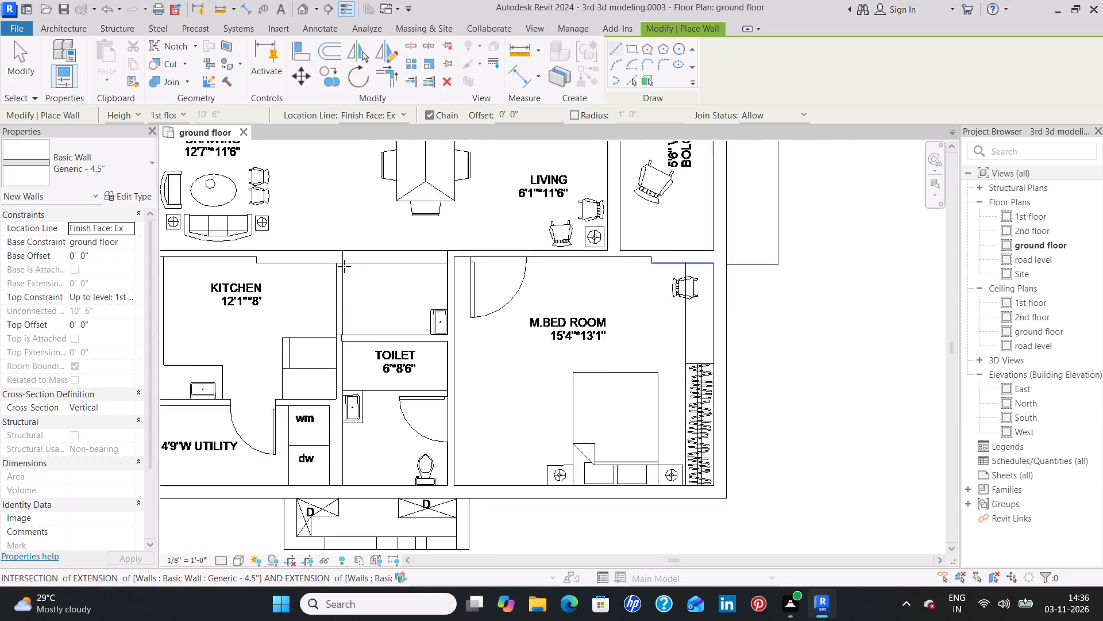
scroll(344, 266, down, 1)
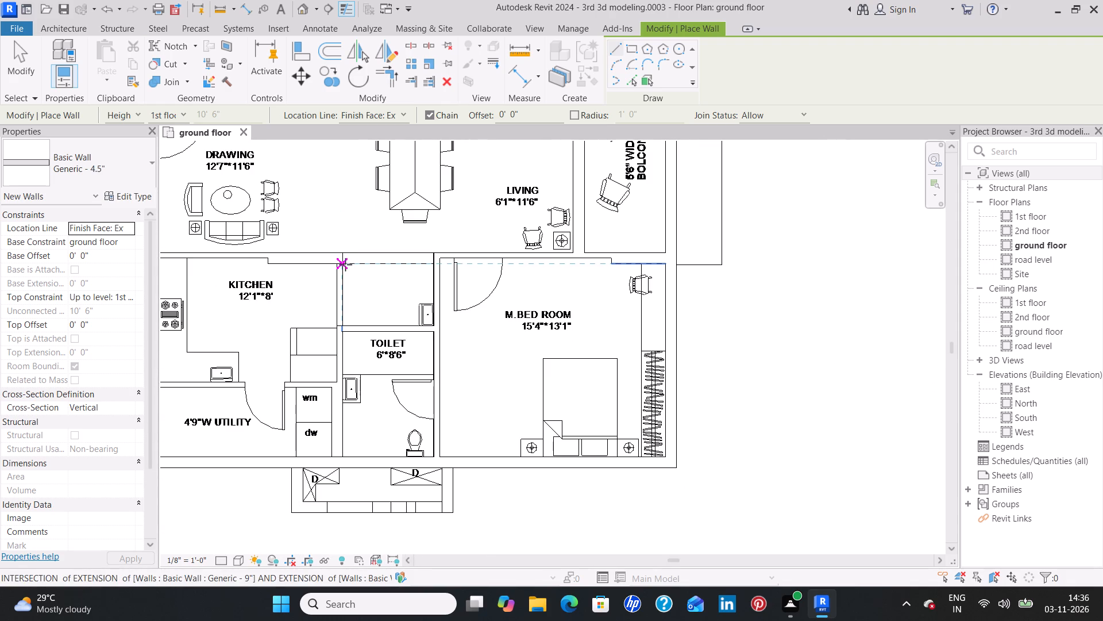
scroll(341, 264, up, 3)
click(343, 262)
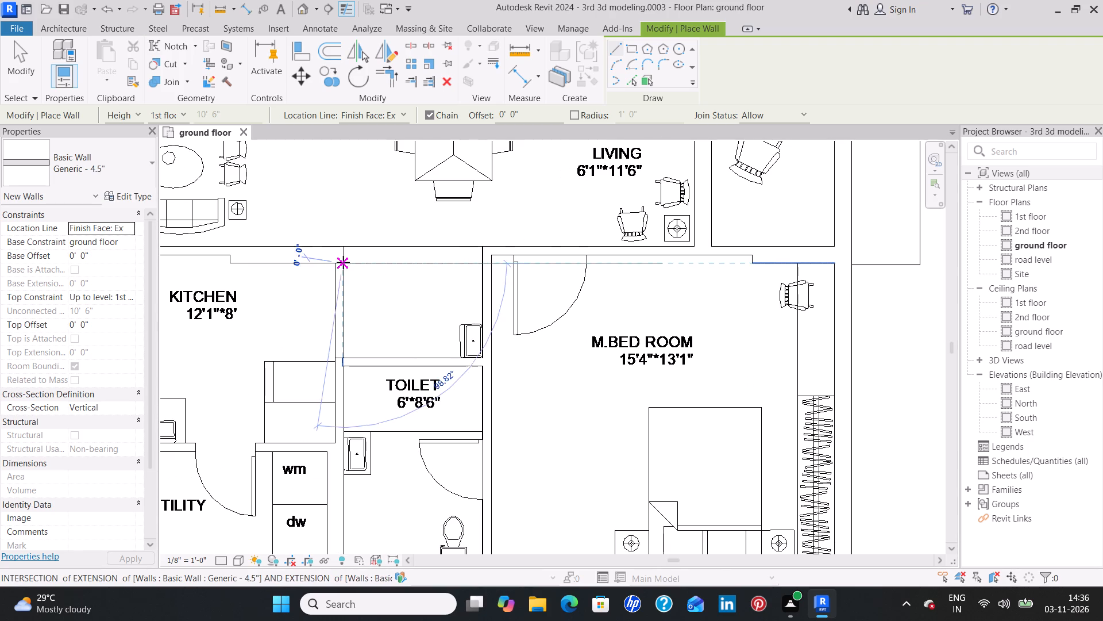
click(345, 447)
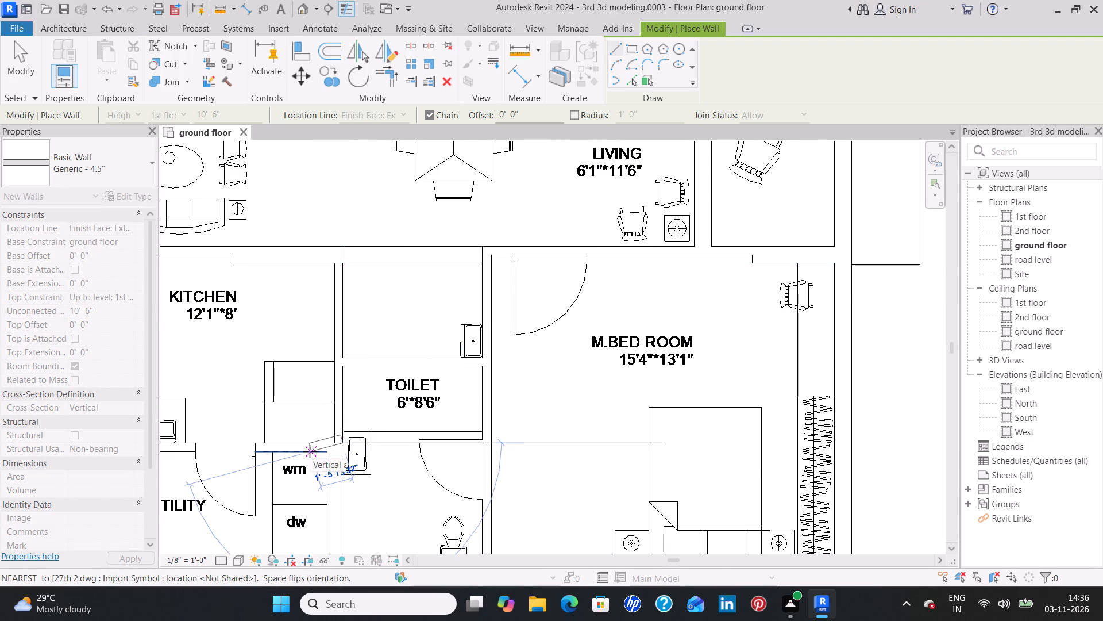
Continue the chain with a flipped Generic - 4.5" wall between the kitchen and the 4'9" wide utility, ending at the outer wall.
key(space)
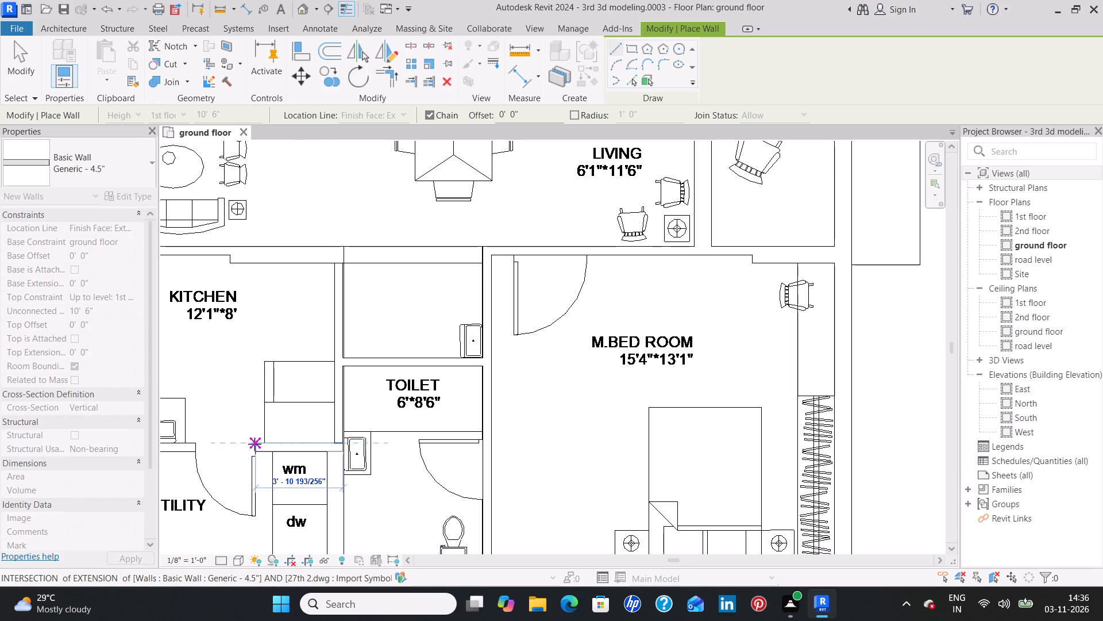
middle_drag(205, 446, 418, 409)
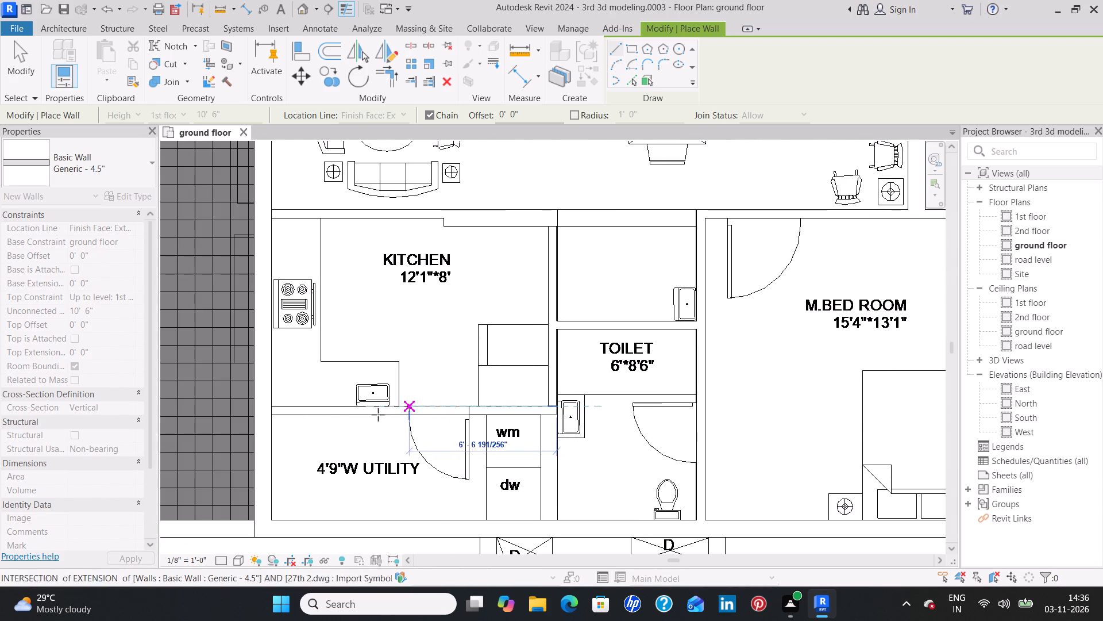
click(269, 406)
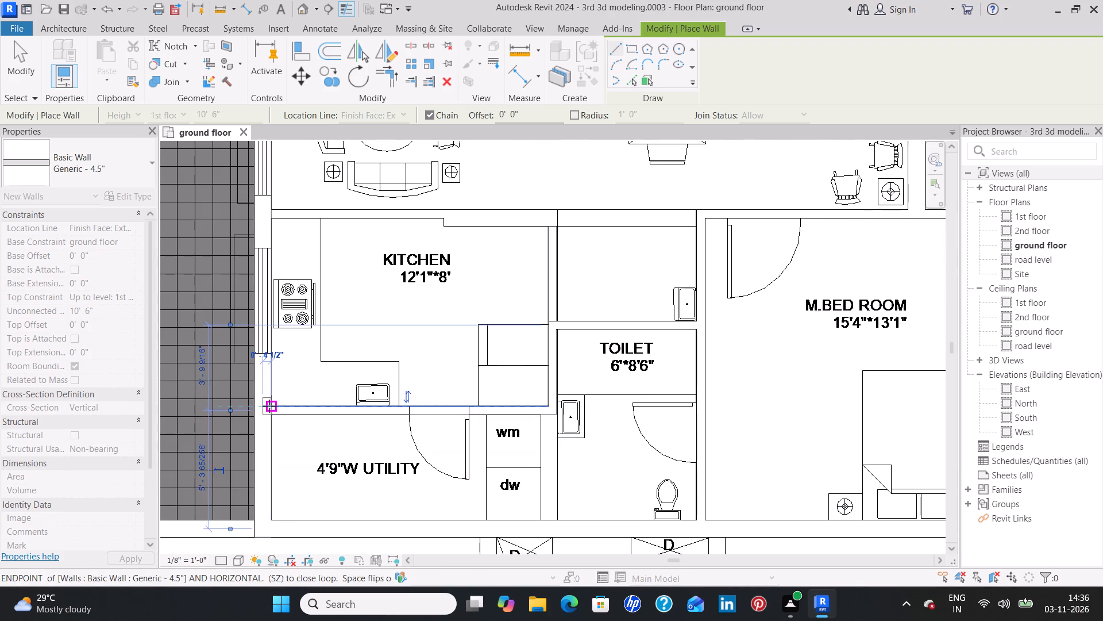
key(Escape)
scroll(453, 335, down, 4)
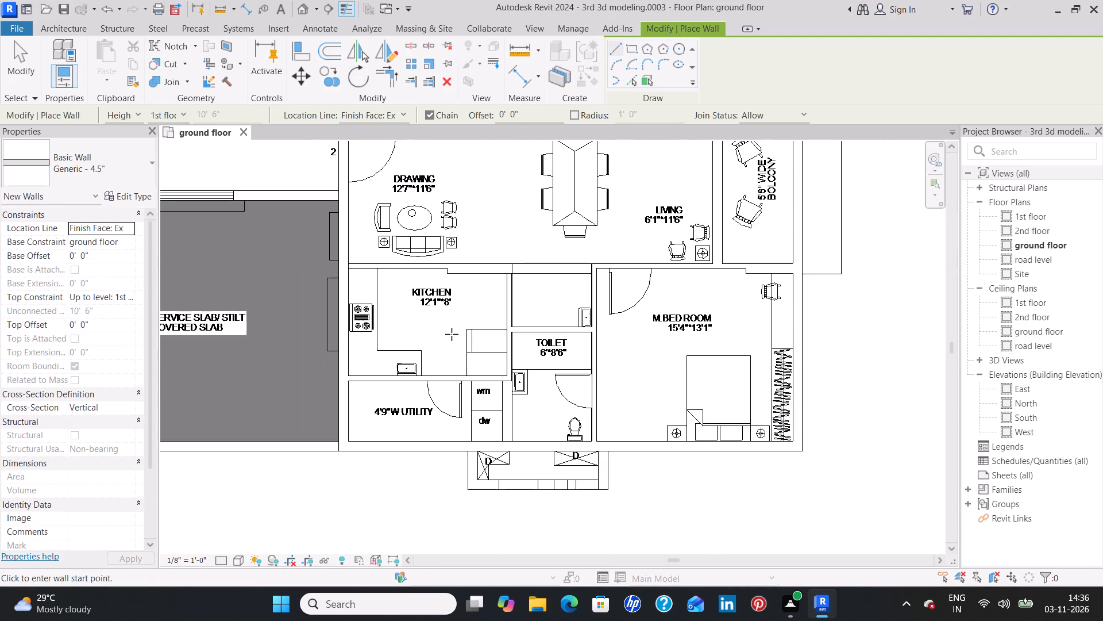
middle_drag(433, 289, 411, 348)
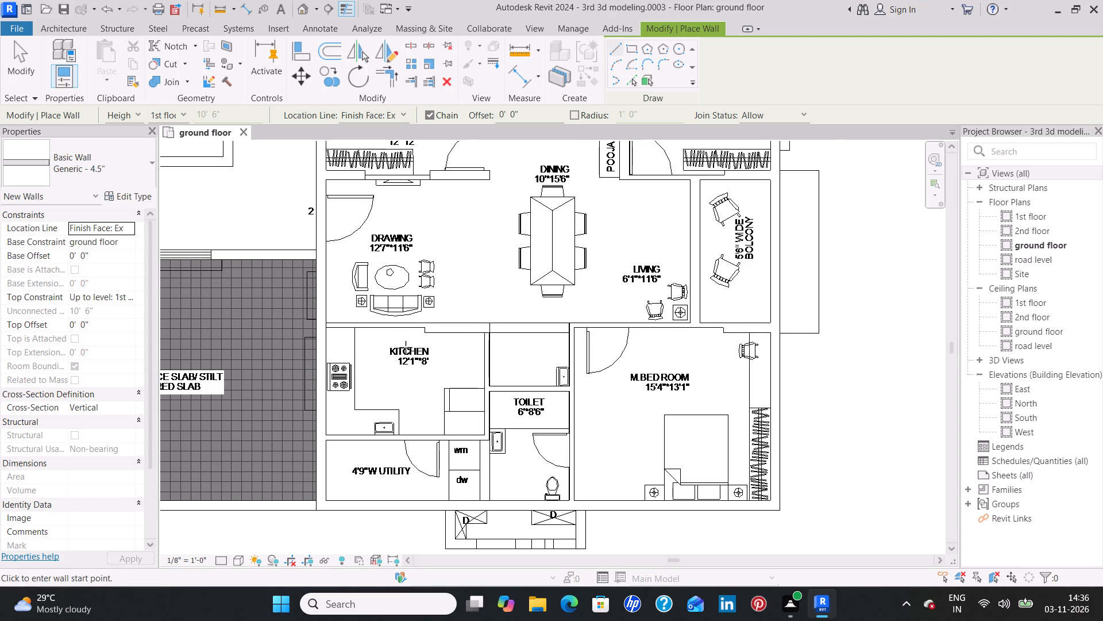
key(Escape)
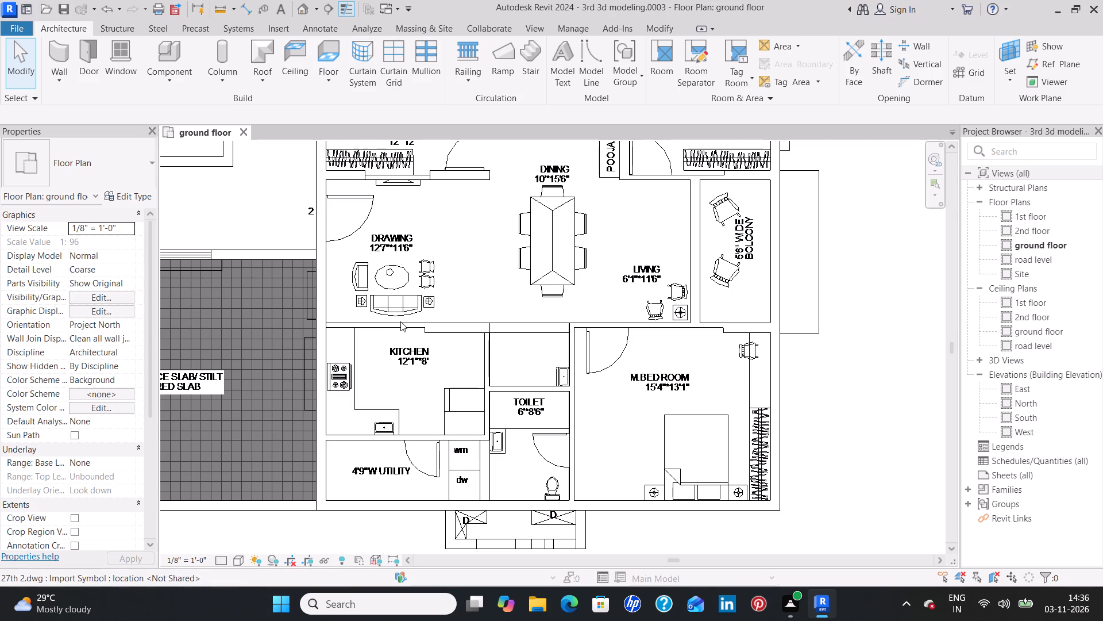
Draw a Generic - 4.5" wall about 7'8" long between the drawing room and kitchen, from the outer wall to the CAD wall's thickness change.
click(59, 59)
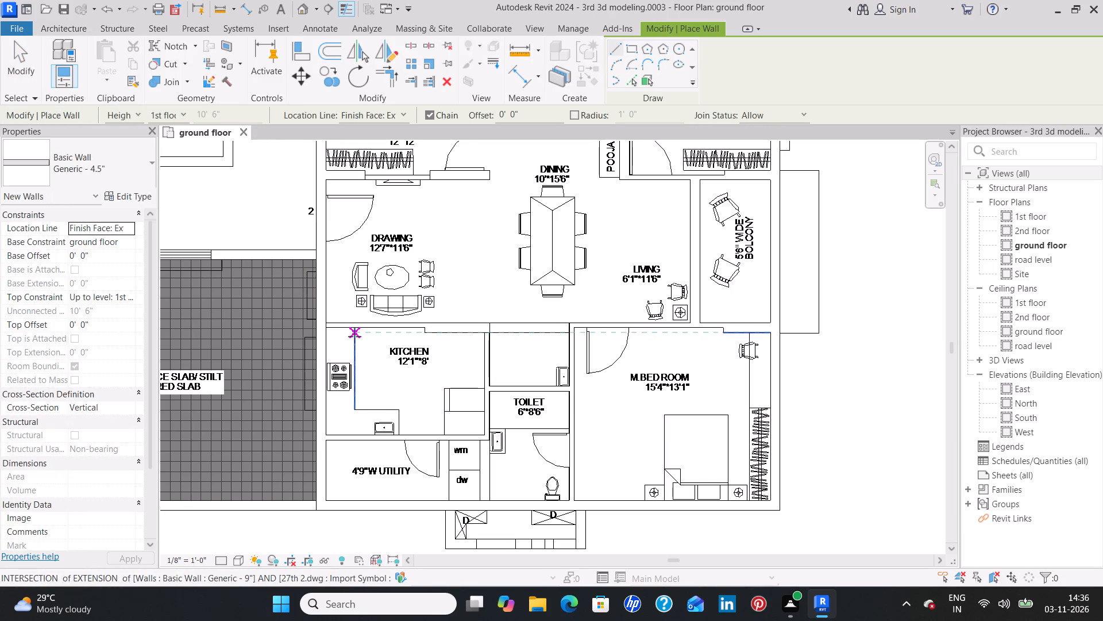
scroll(353, 343, up, 6)
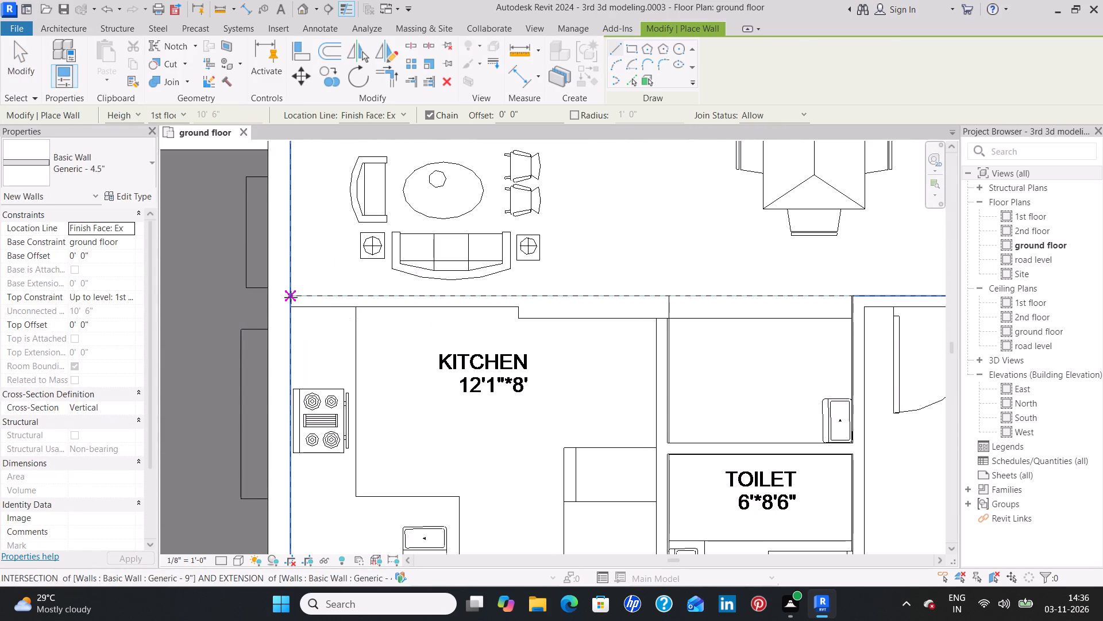
click(290, 294)
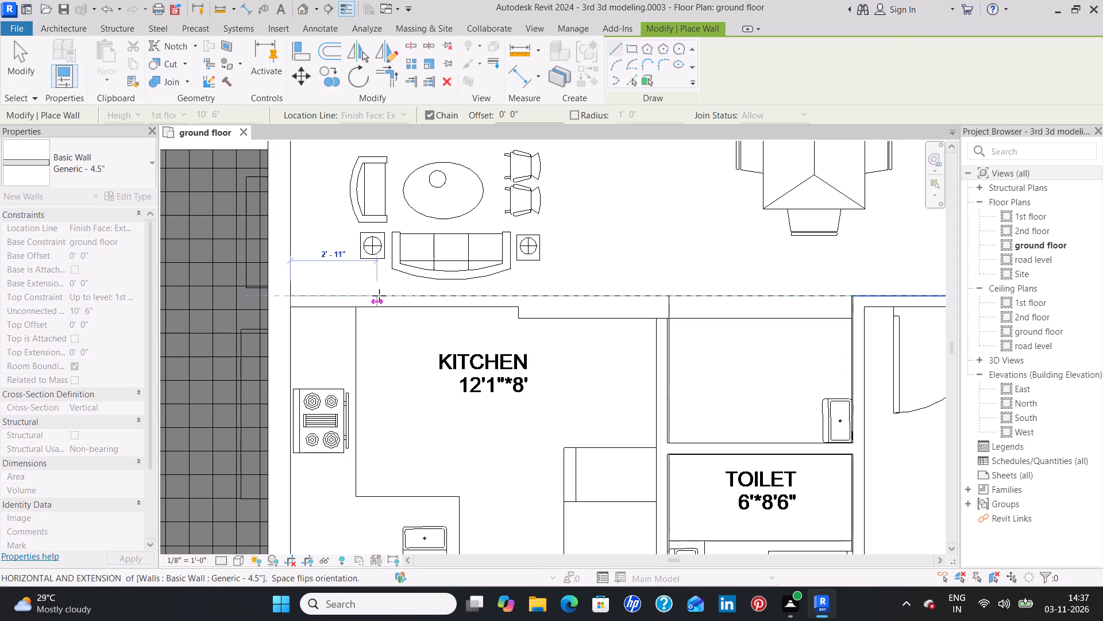
click(519, 293)
key(Escape)
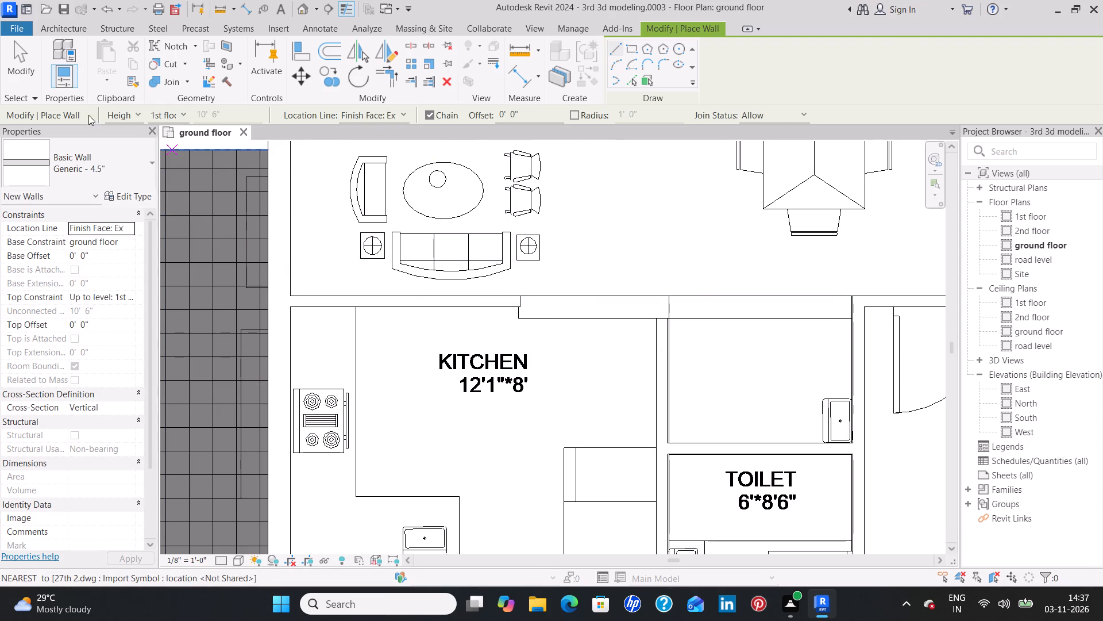
Draw a flipped Generic - 9" wall about 4'11" long from the kitchen-toilet wall line back to the end of the drawing-room-side 4.5" wall.
click(100, 166)
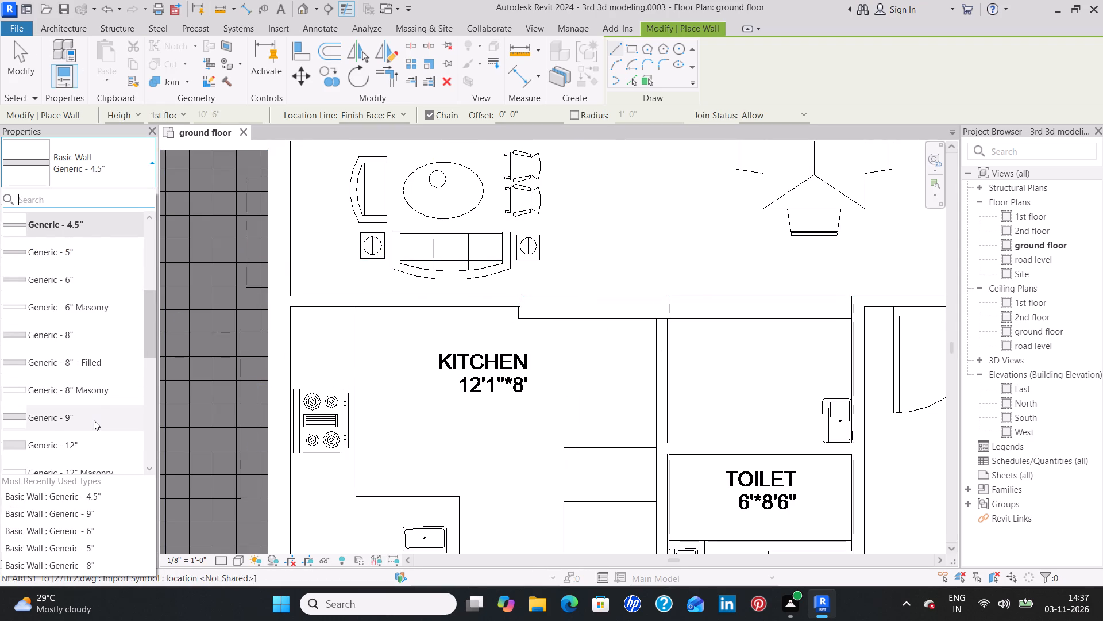
click(94, 420)
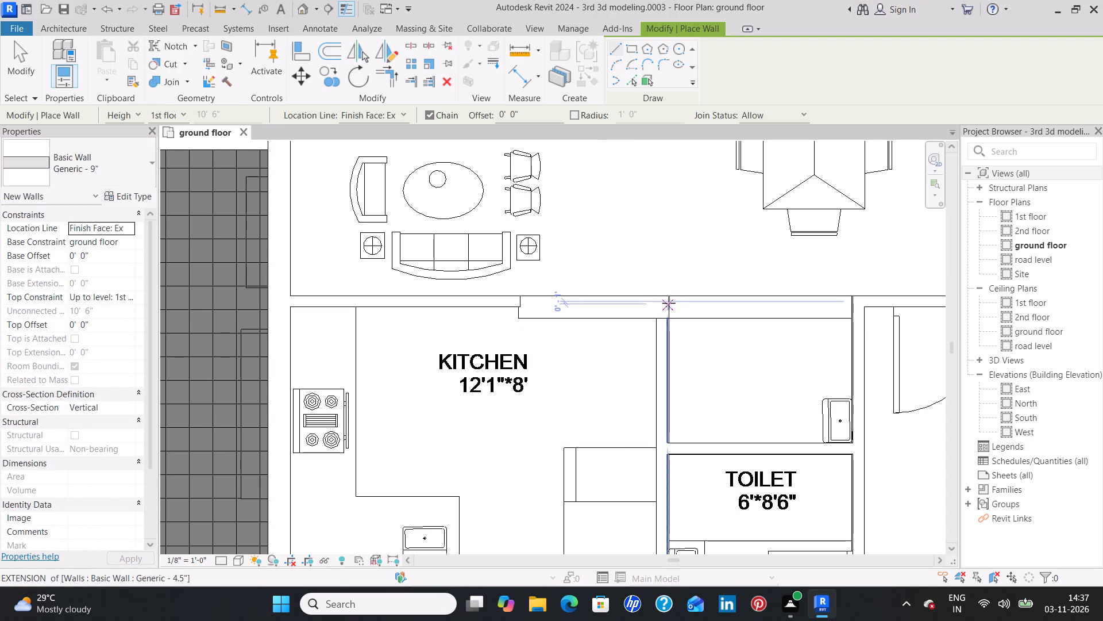
click(519, 296)
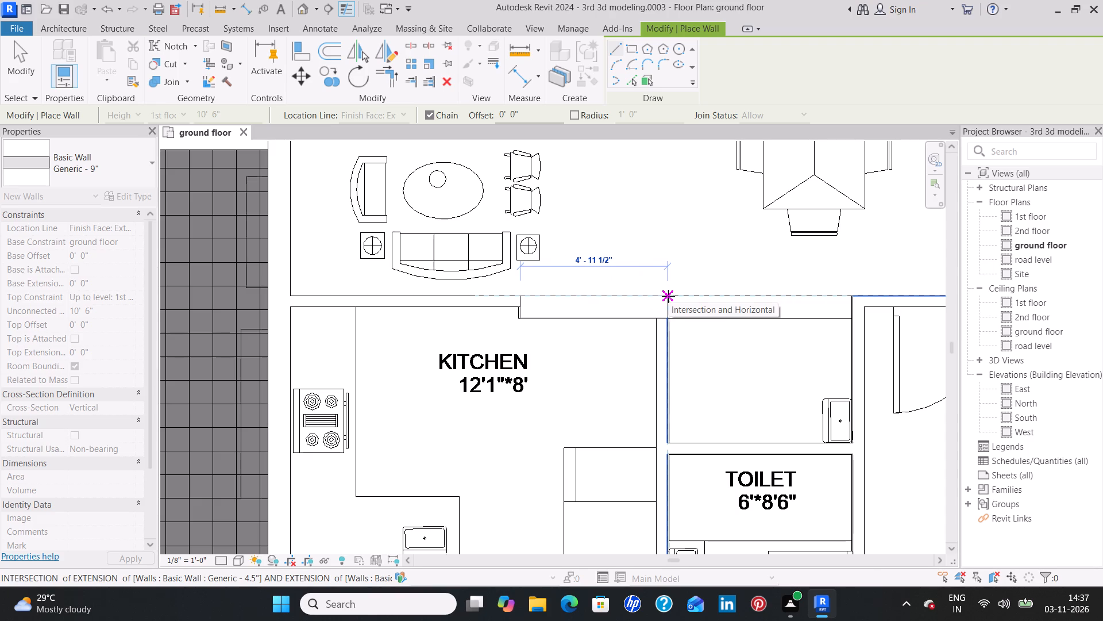
key(Escape)
click(668, 296)
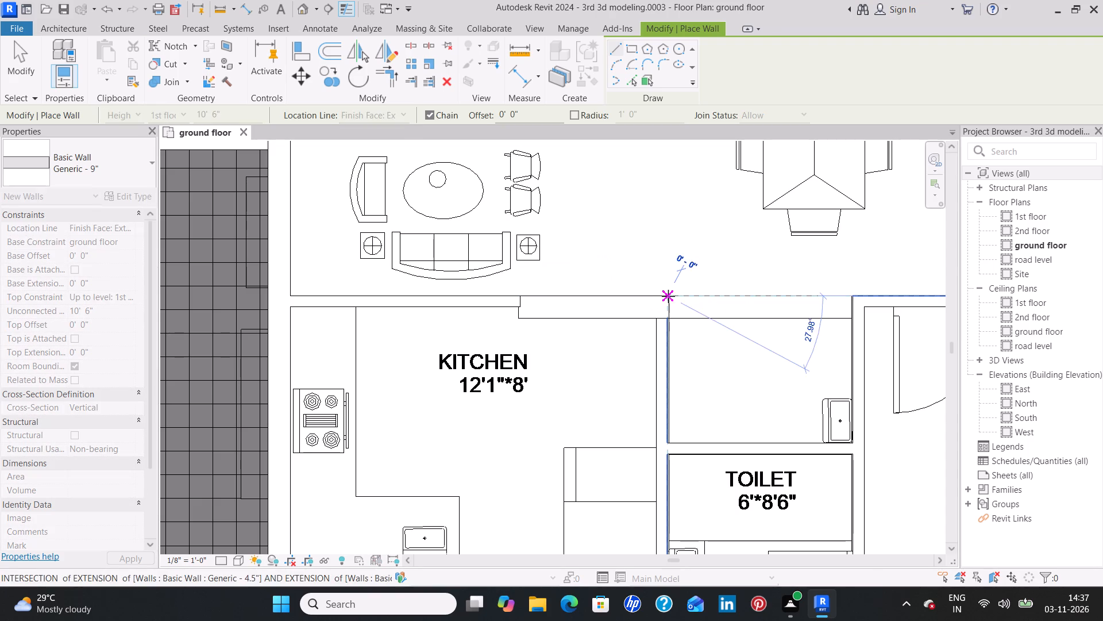
key(space)
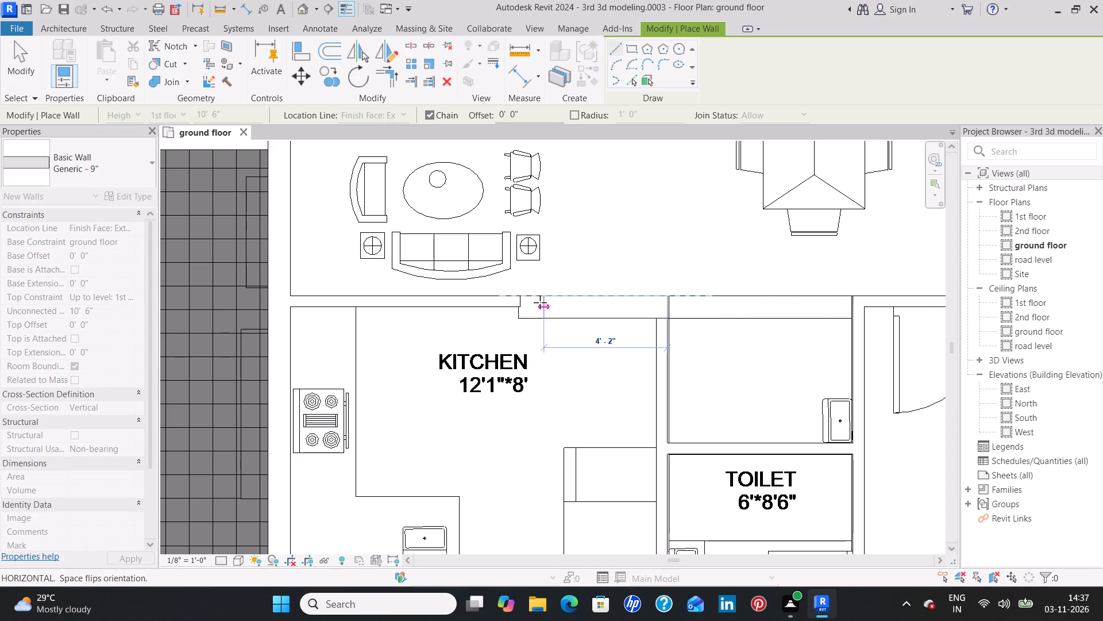
click(519, 301)
key(Escape)
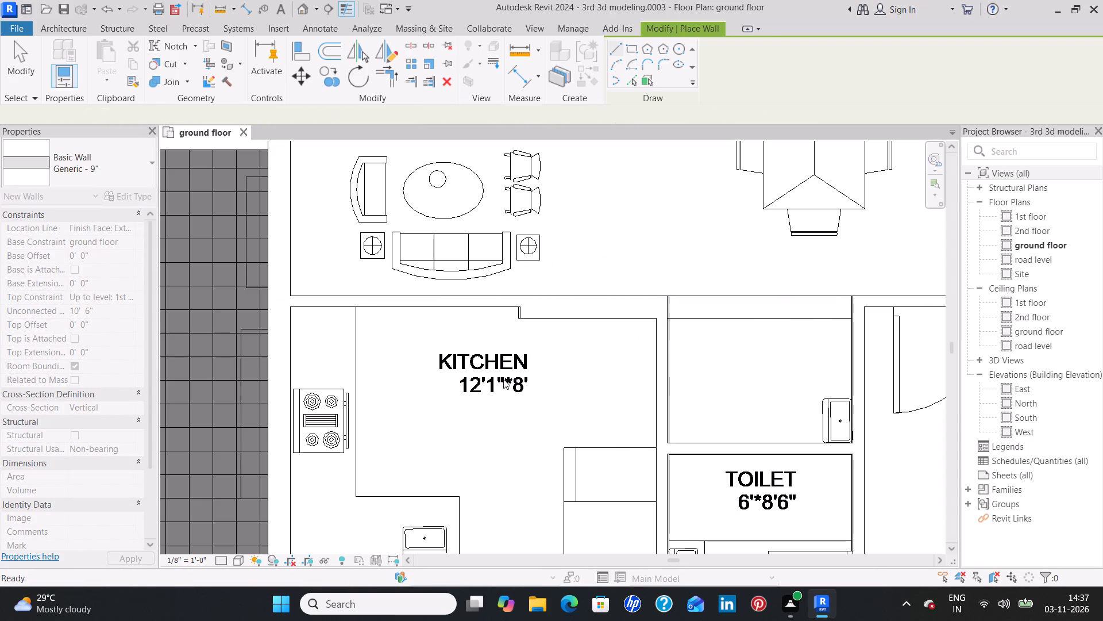
scroll(515, 384, down, 6)
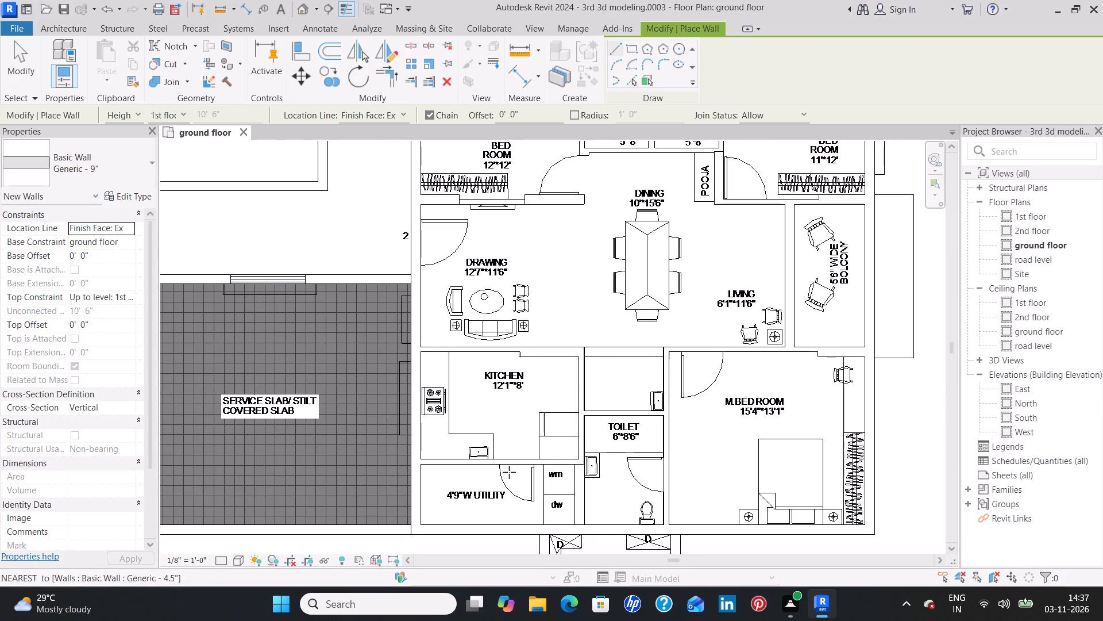
key(Escape)
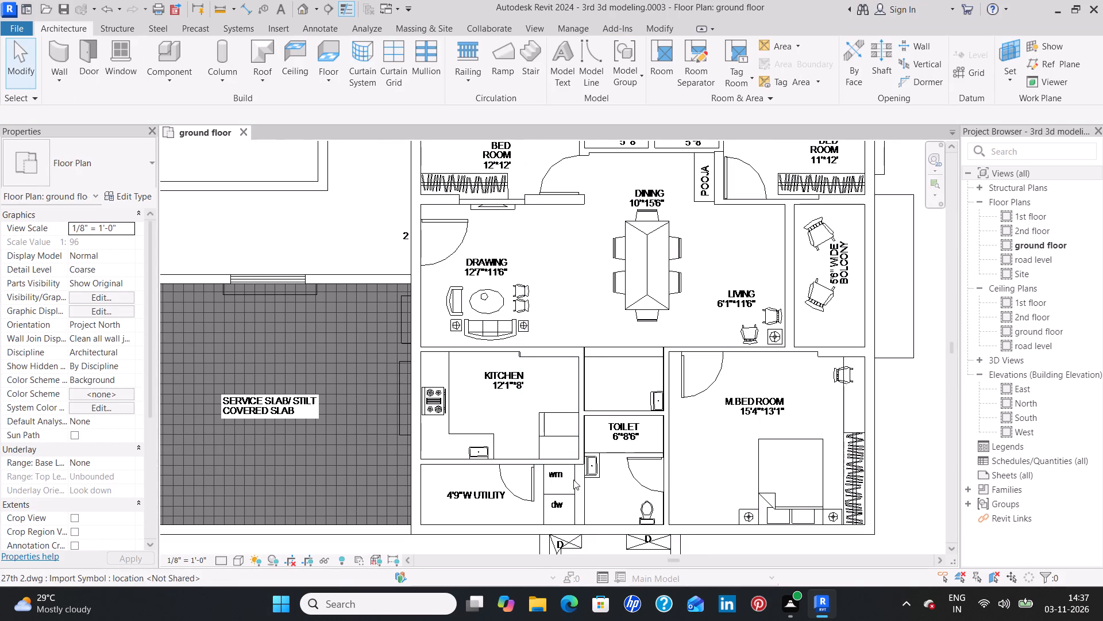
Draw a flipped Generic - 9" wall 4'9" long between the utility and toilet, from the outer wall up to the kitchen-utility partition.
middle_drag(580, 468, 534, 331)
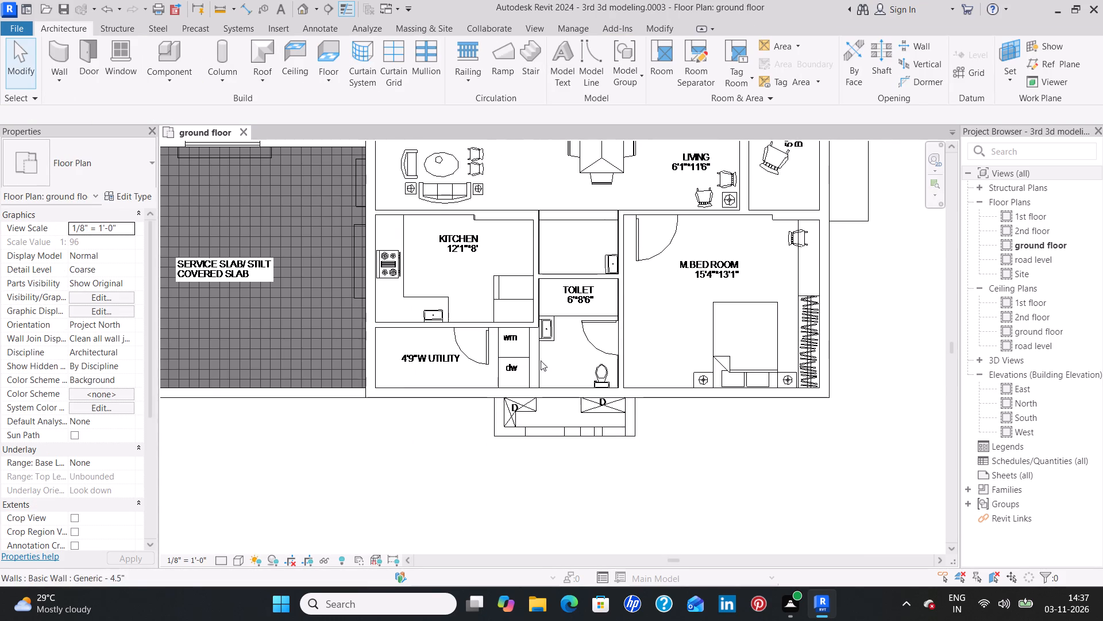
click(57, 55)
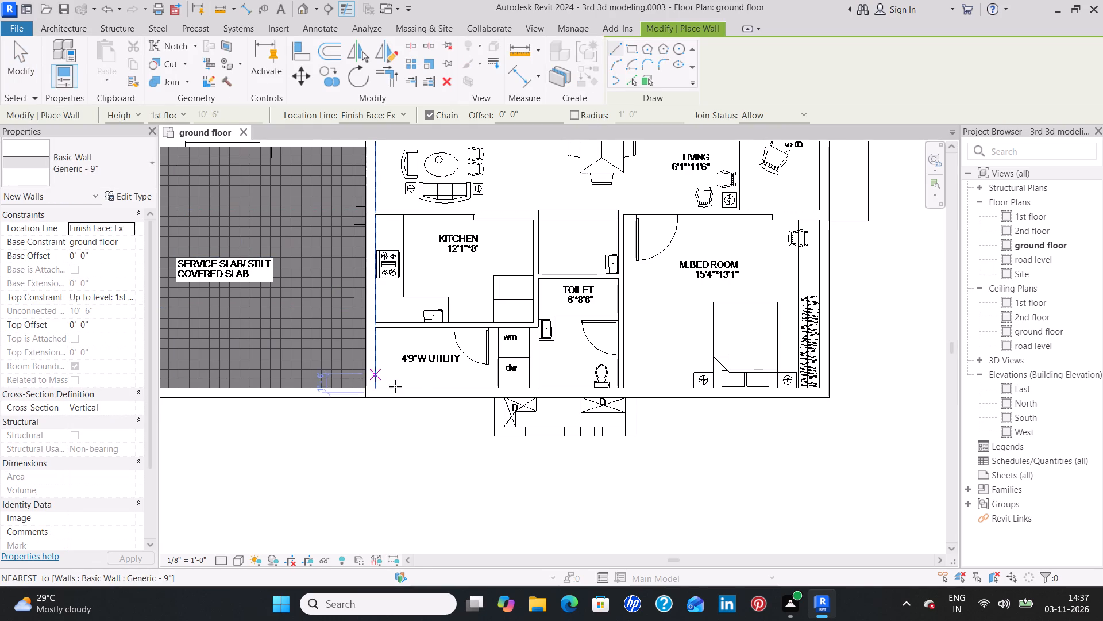
scroll(549, 390, up, 5)
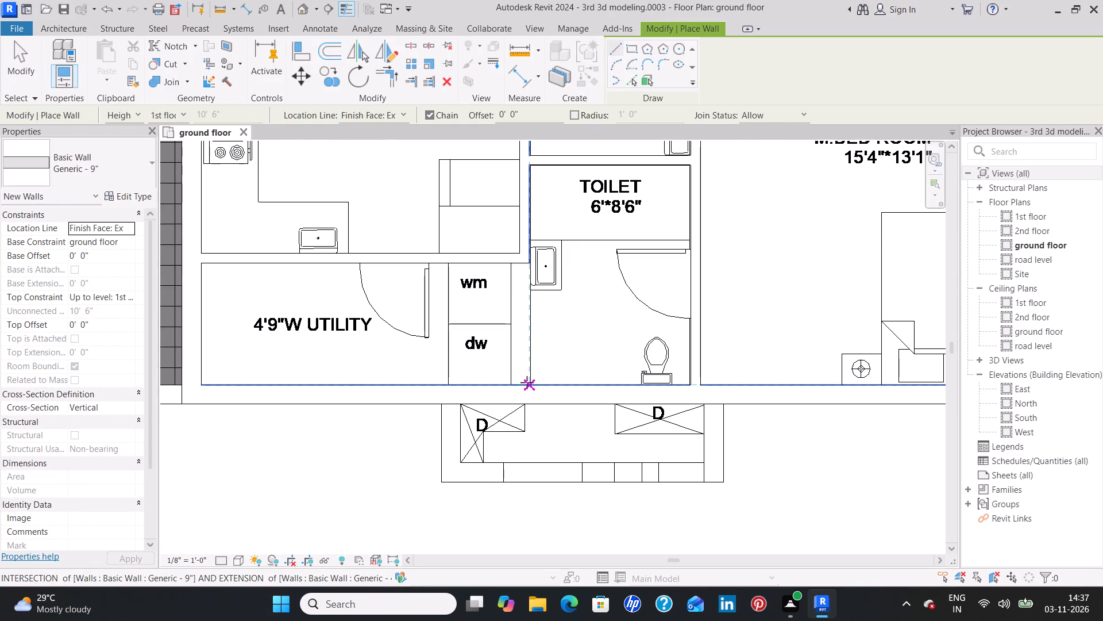
click(530, 385)
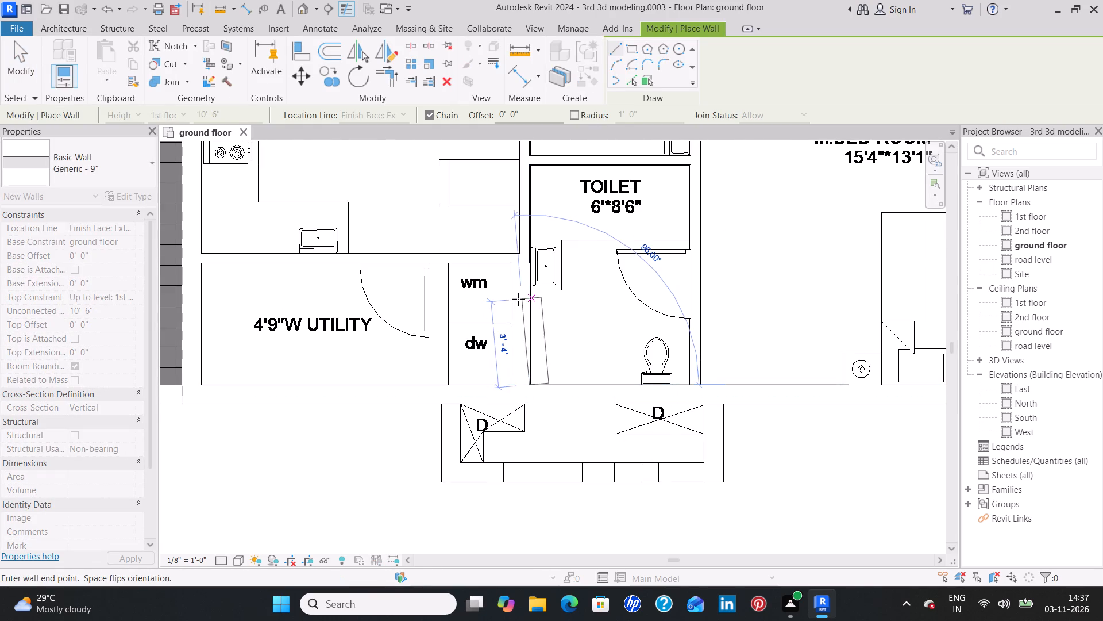
key(space)
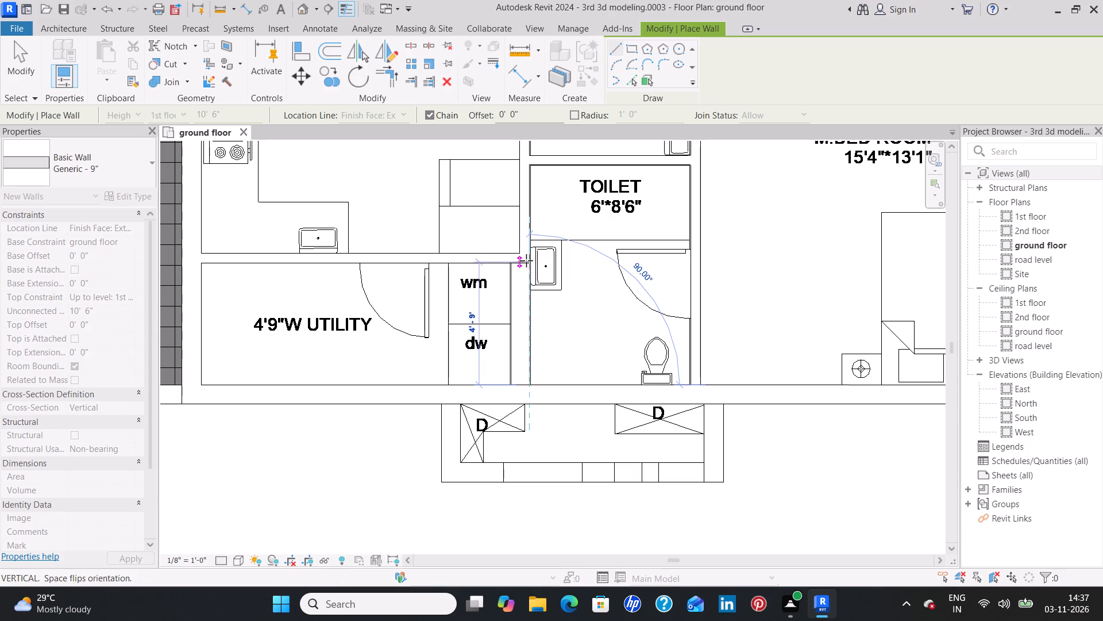
click(529, 259)
key(Escape)
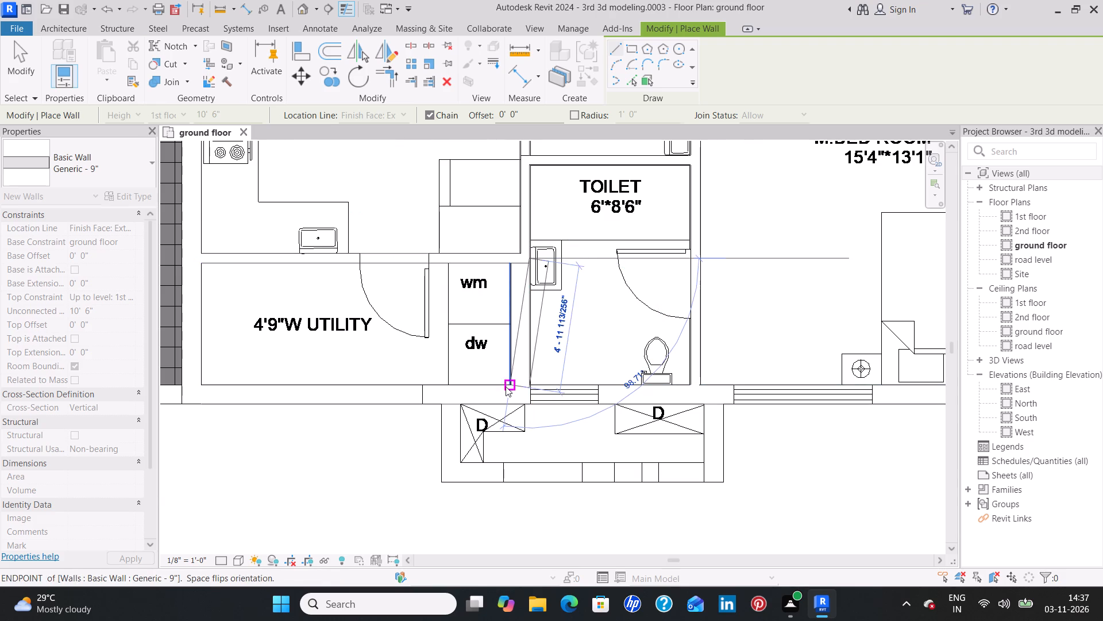
scroll(580, 342, down, 2)
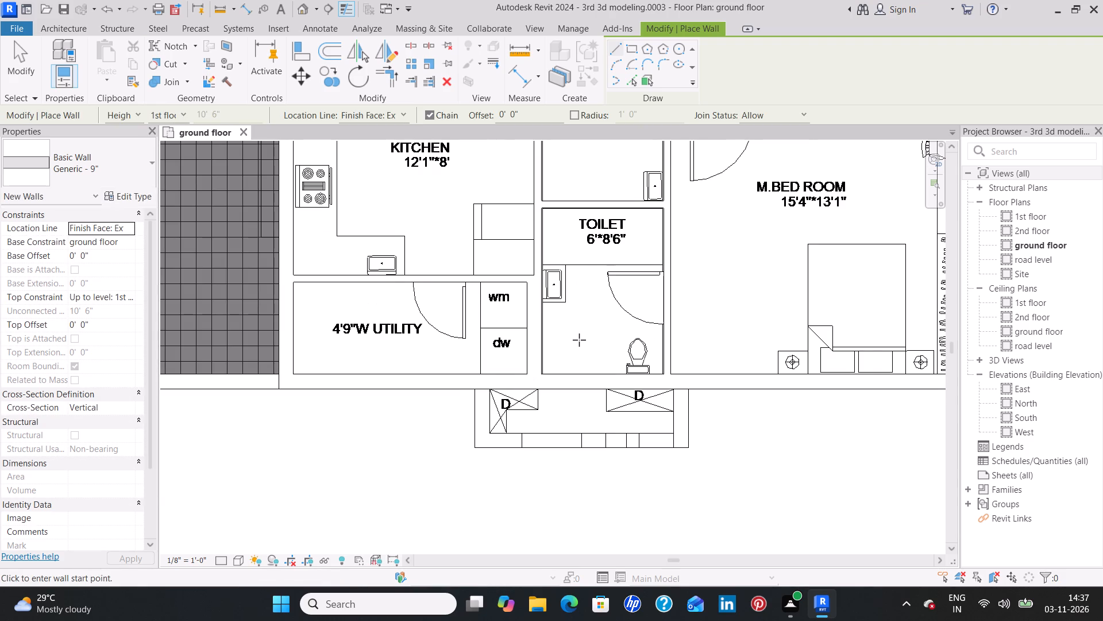
middle_drag(577, 341, 491, 421)
scroll(480, 441, down, 1)
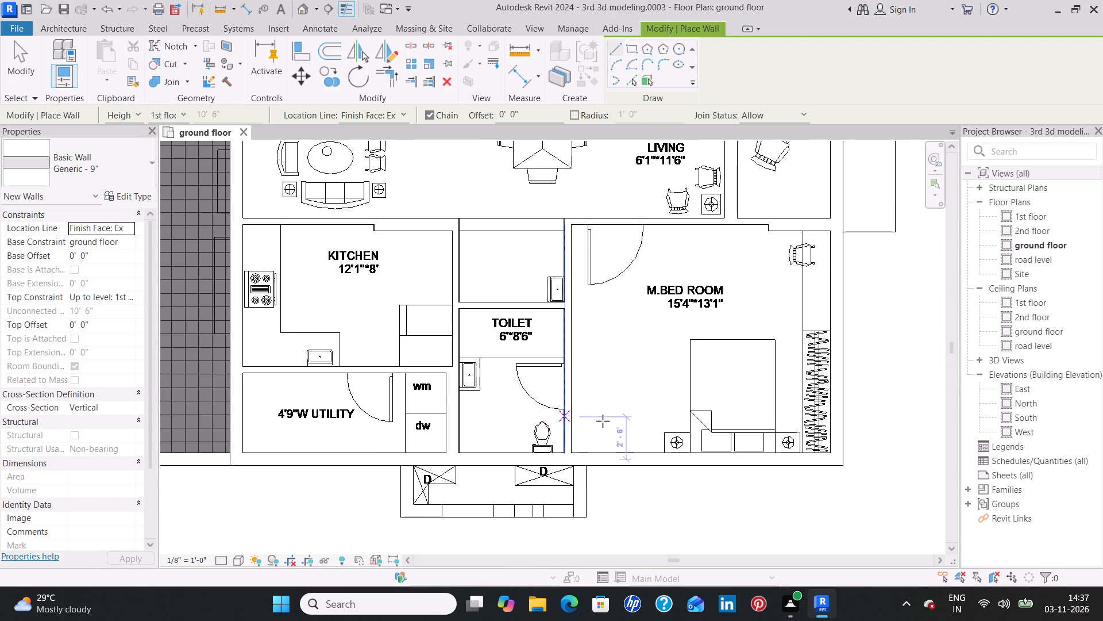
scroll(623, 353, down, 1)
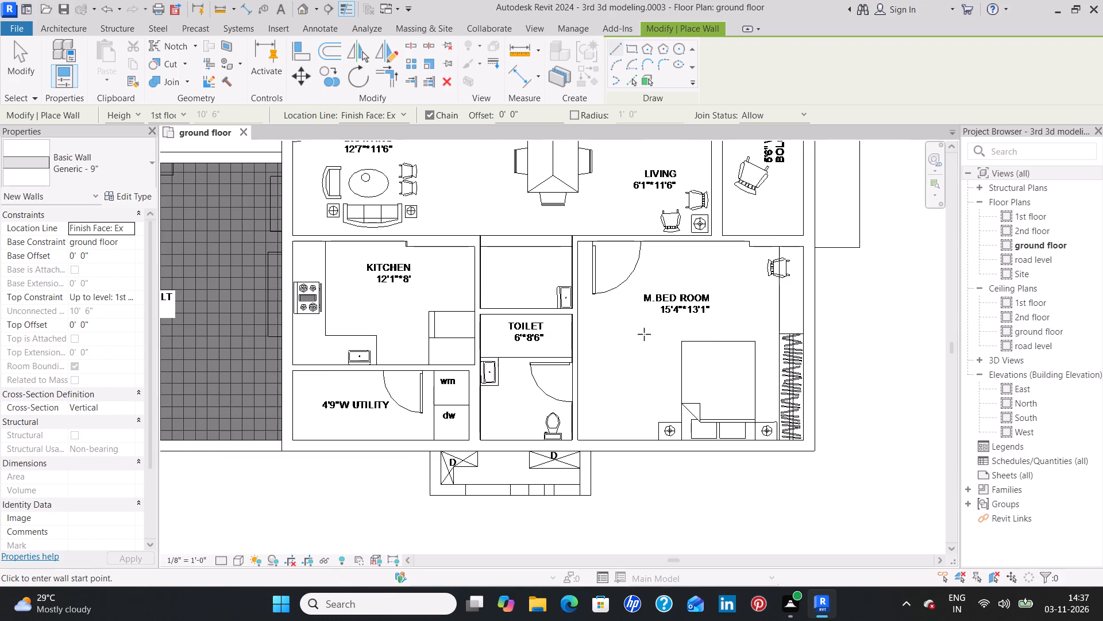
middle_drag(661, 293, 643, 385)
key(Escape)
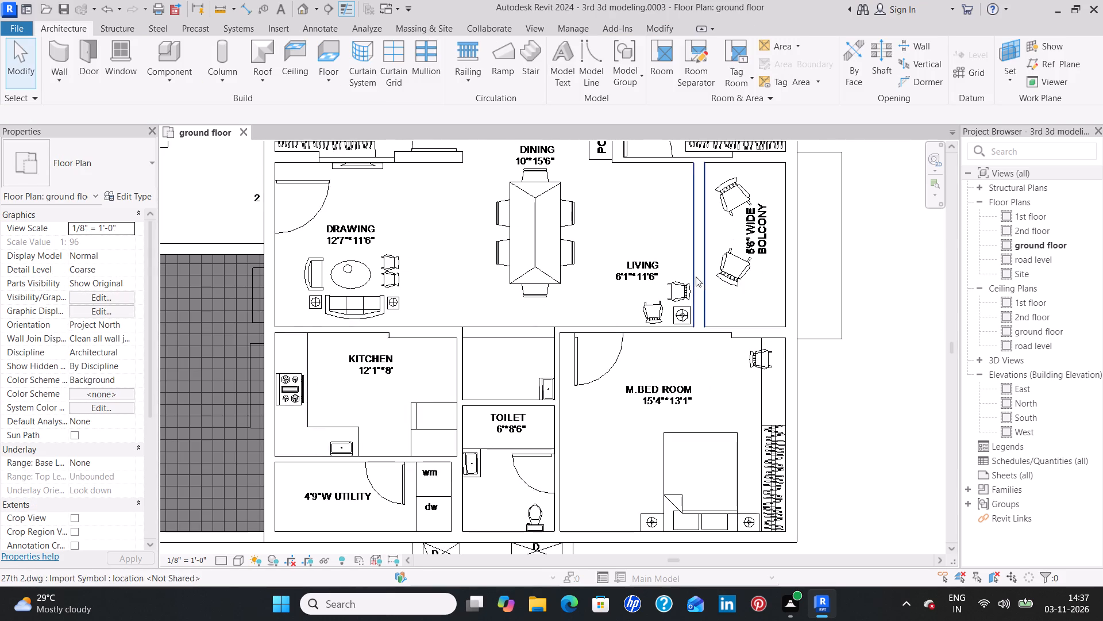
Draw a Generic - 4.5" wall about 5' long between the 12'x12' bedroom and drawing room, joining the two 9" wall ends behind the wardrobe.
middle_drag(567, 285, 558, 350)
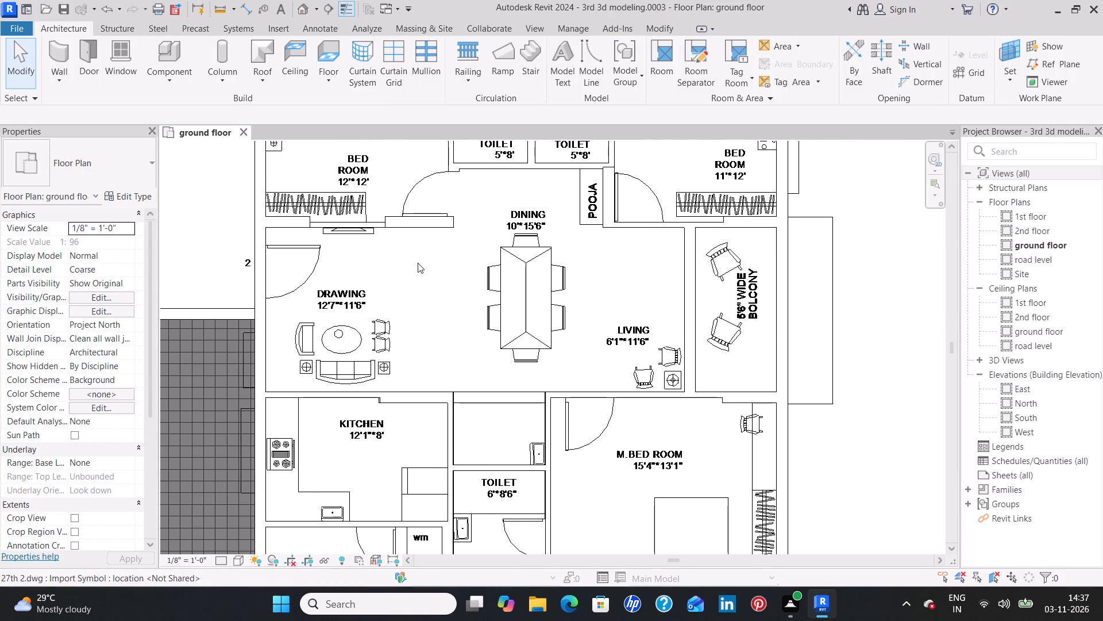
middle_drag(417, 261, 417, 323)
middle_drag(395, 347, 405, 408)
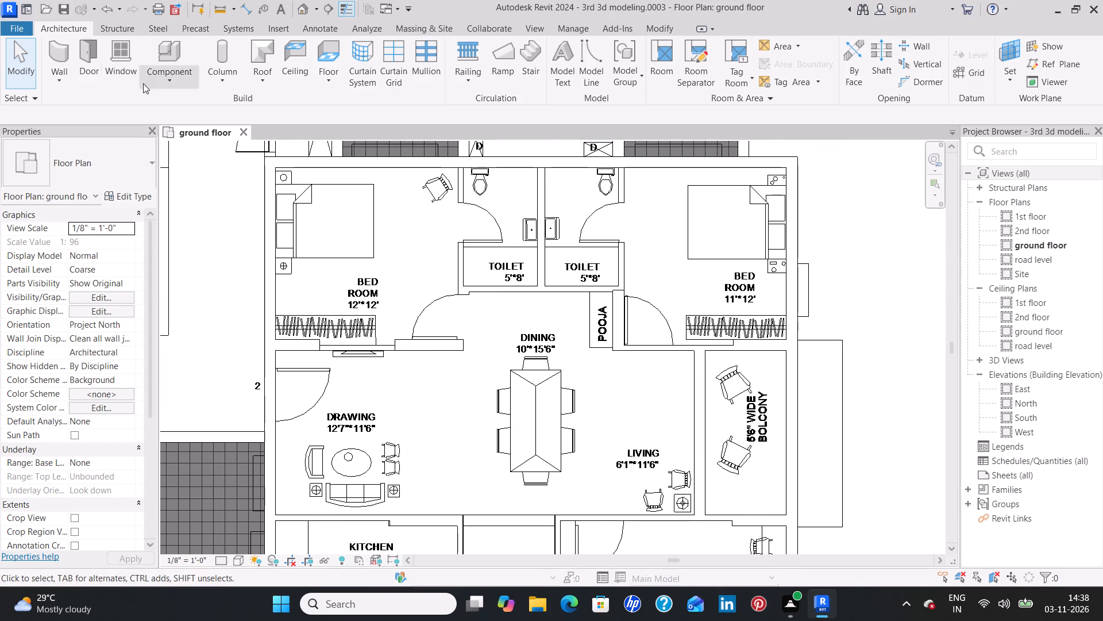
click(68, 59)
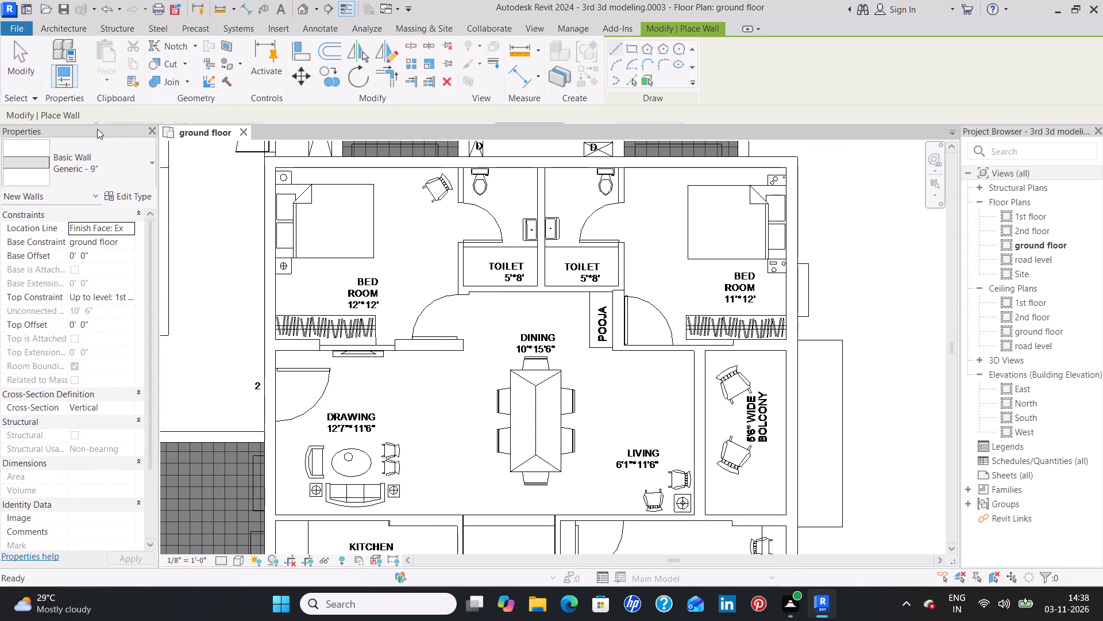
click(103, 153)
scroll(91, 271, up, 3)
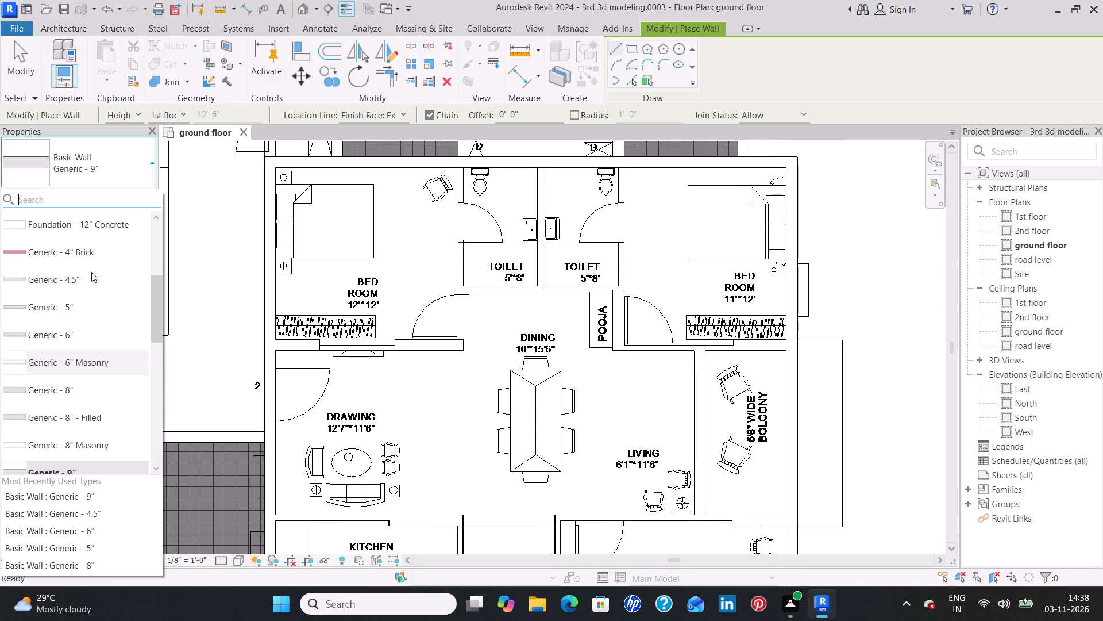
click(88, 278)
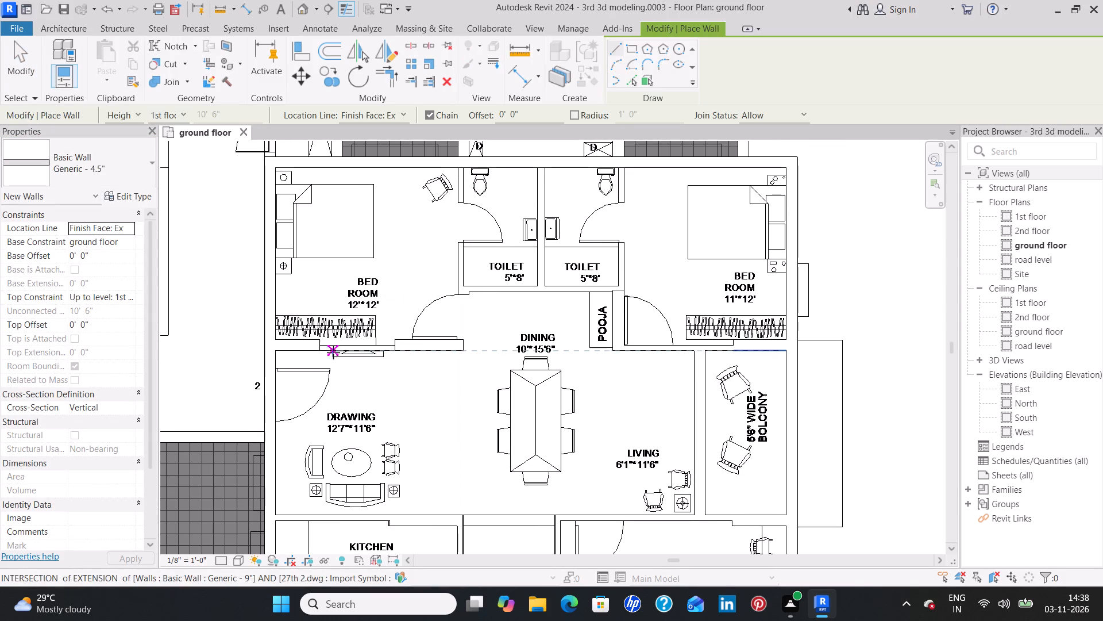
scroll(333, 352, up, 6)
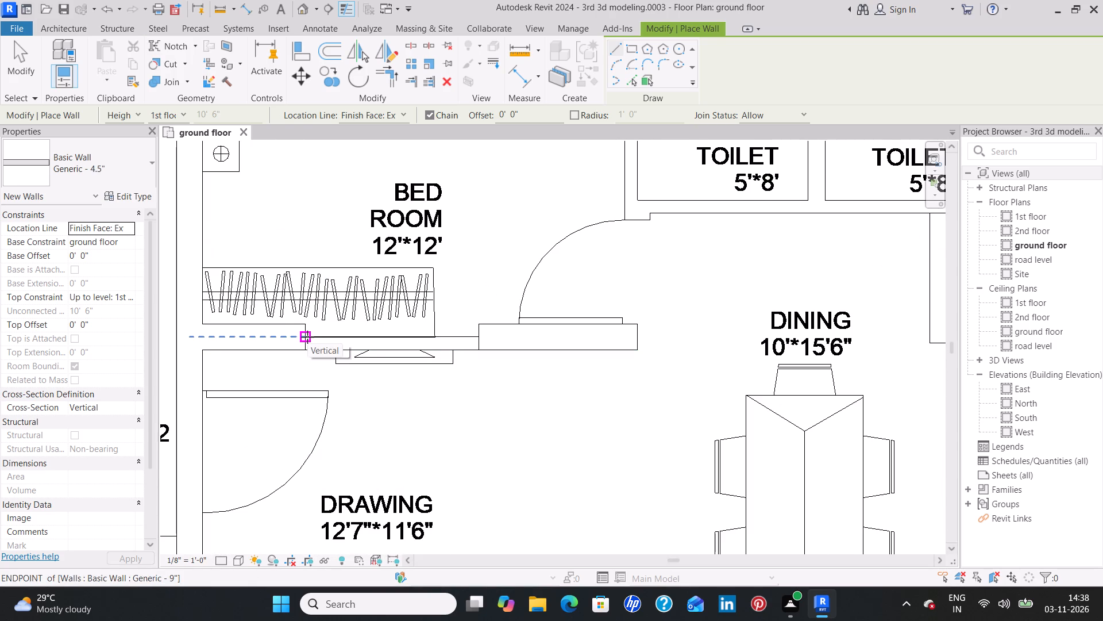
click(306, 336)
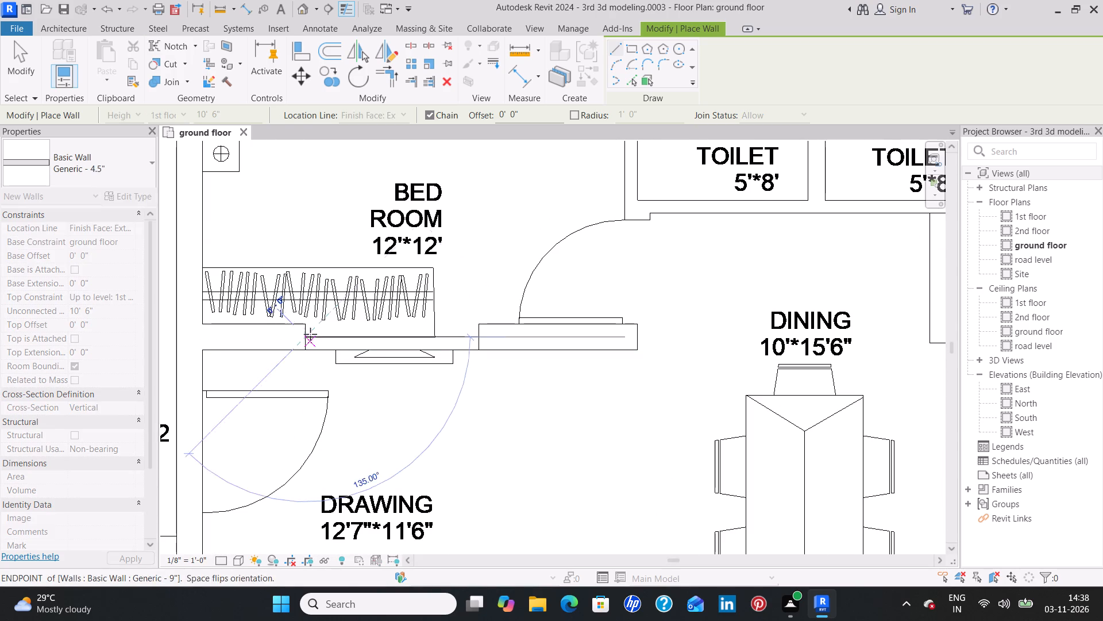
click(480, 336)
key(Escape)
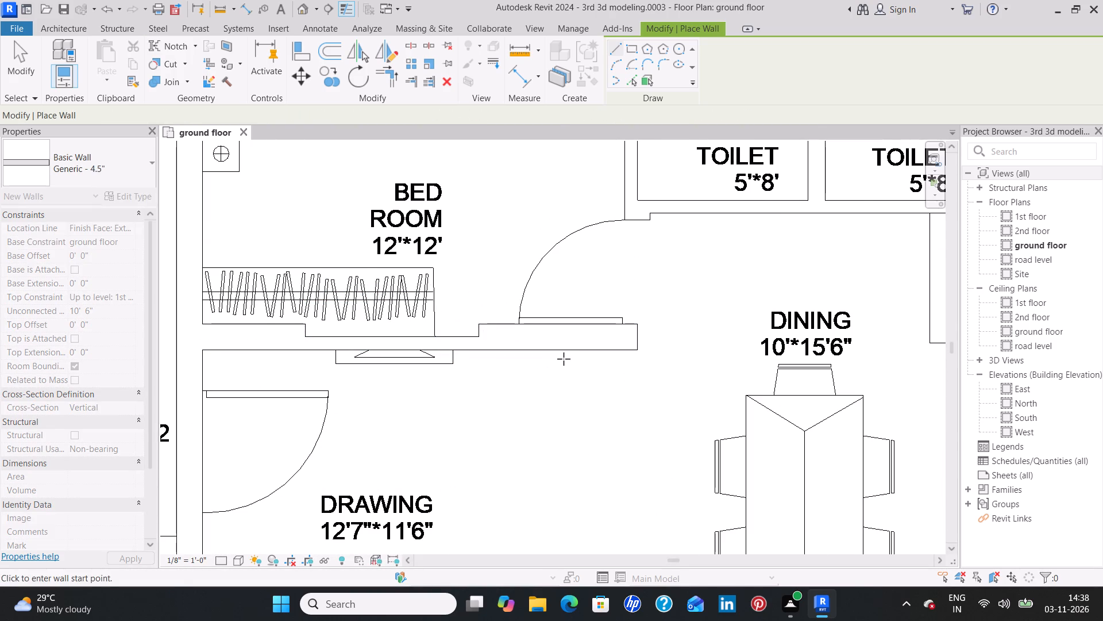
scroll(564, 359, down, 3)
middle_drag(664, 353, 457, 404)
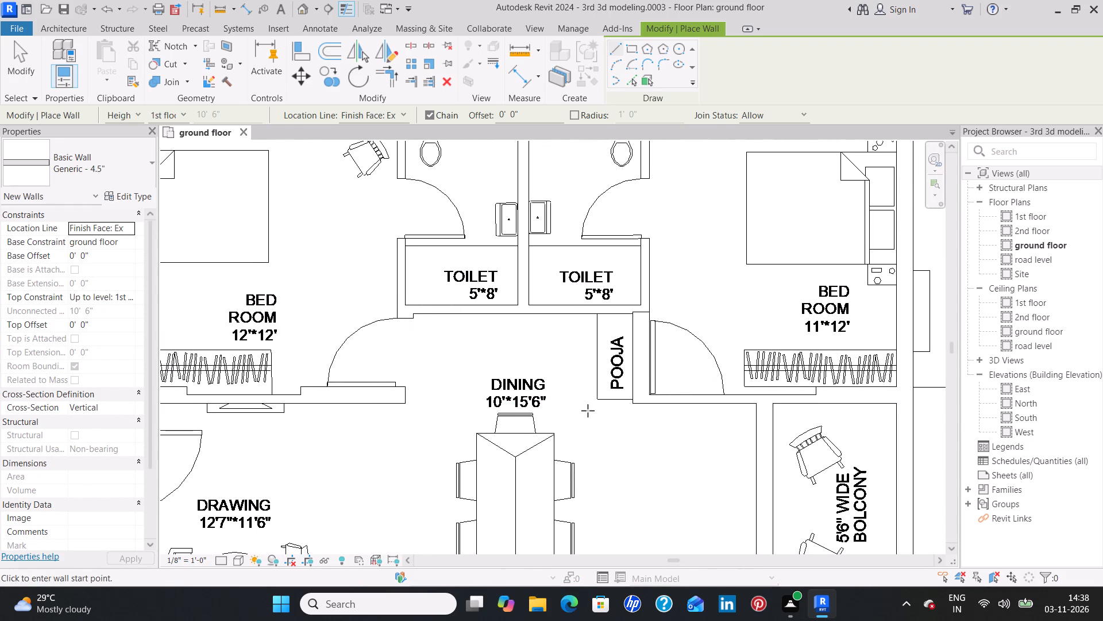
middle_drag(634, 424, 461, 420)
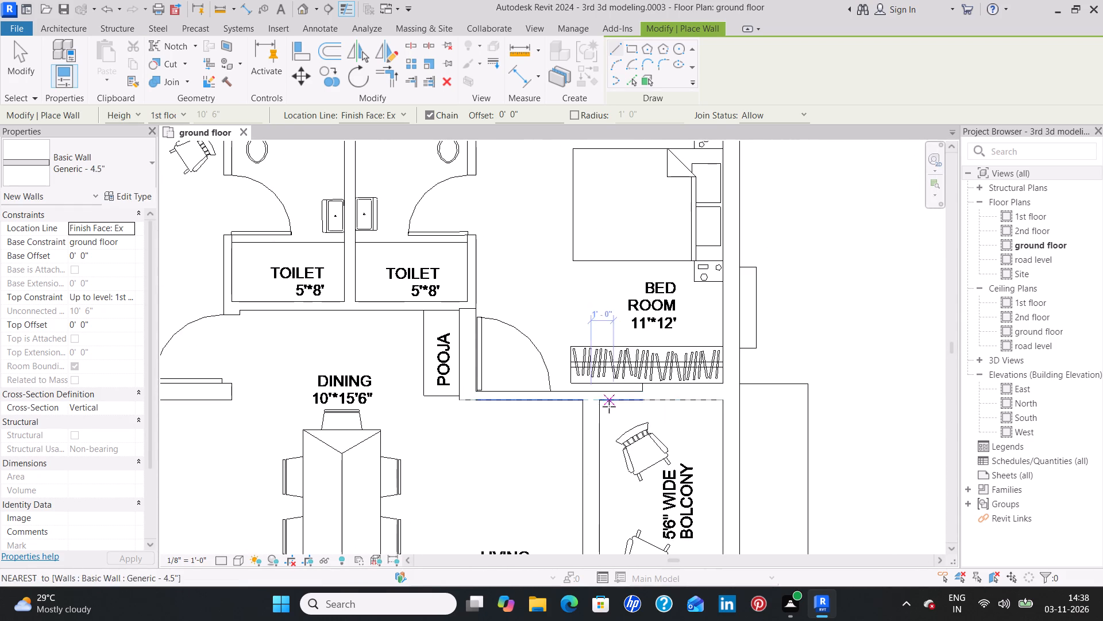
key(Escape)
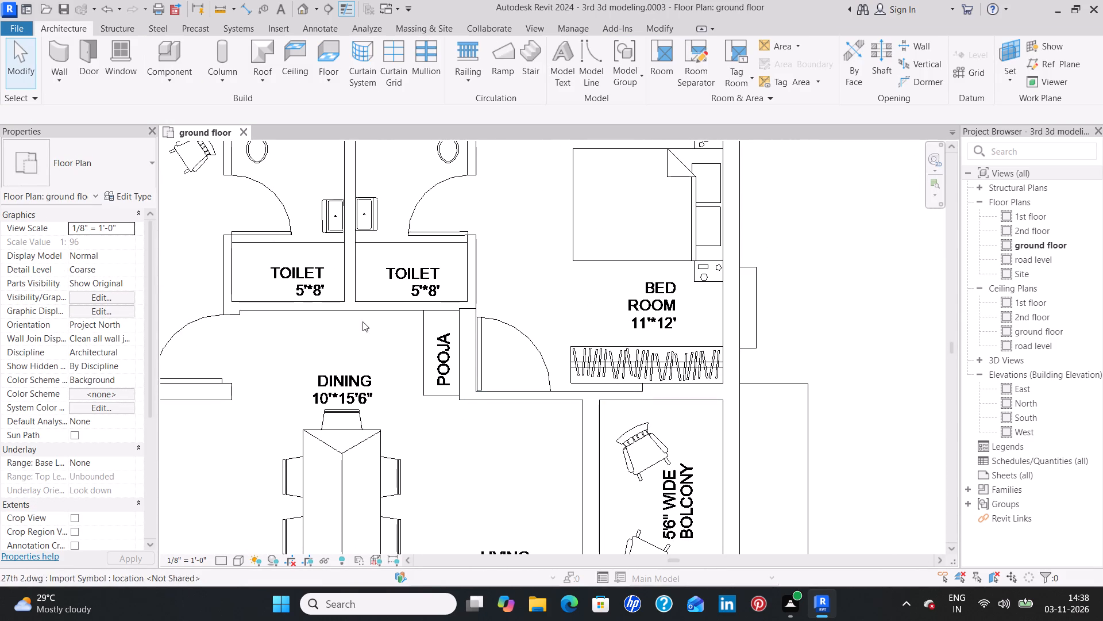
Draw a flipped Generic - 4.5" wall 11'7 1/2" long between the 12'x12' bedroom and adjacent toilet, from the outer wall to the 9" wall beside the bedroom door.
middle_drag(551, 296, 599, 365)
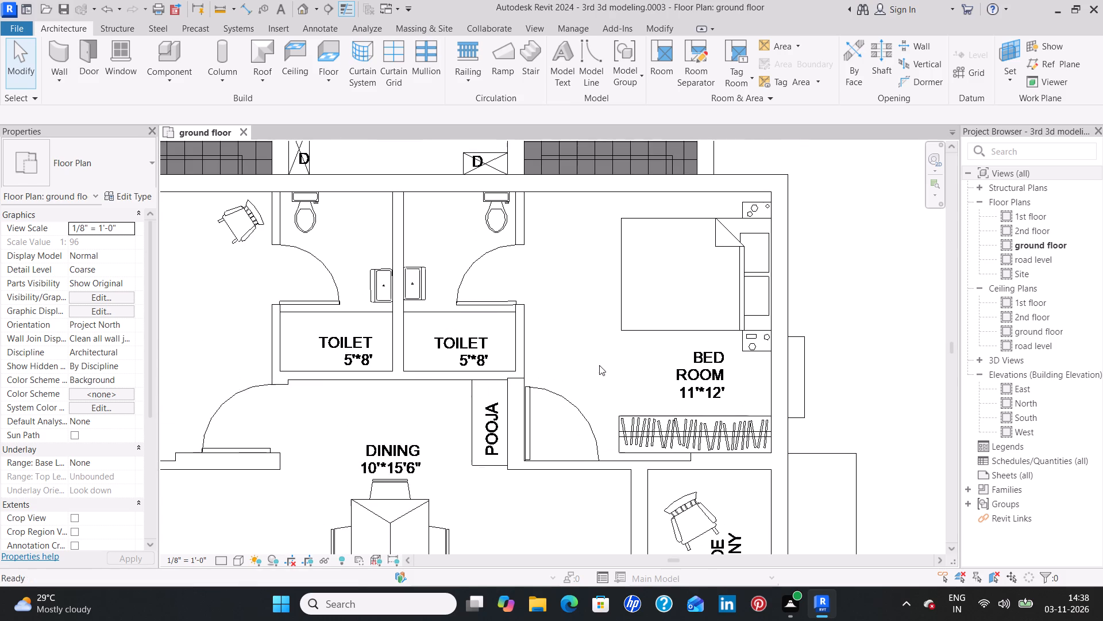
middle_drag(234, 278, 427, 246)
scroll(288, 259, down, 1)
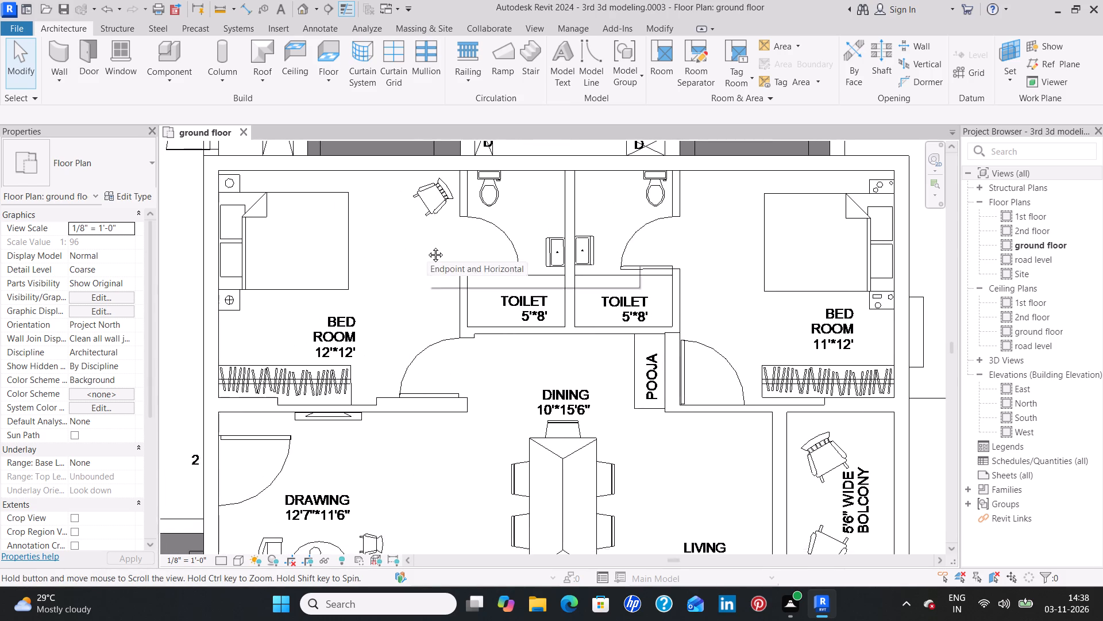
middle_drag(427, 246, 280, 267)
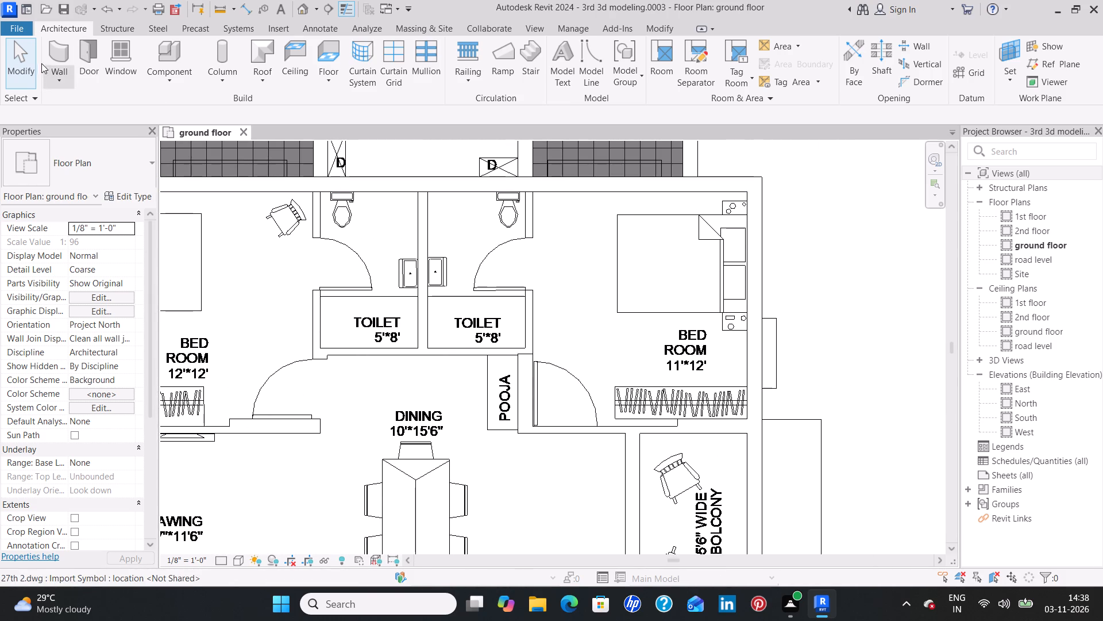
click(59, 56)
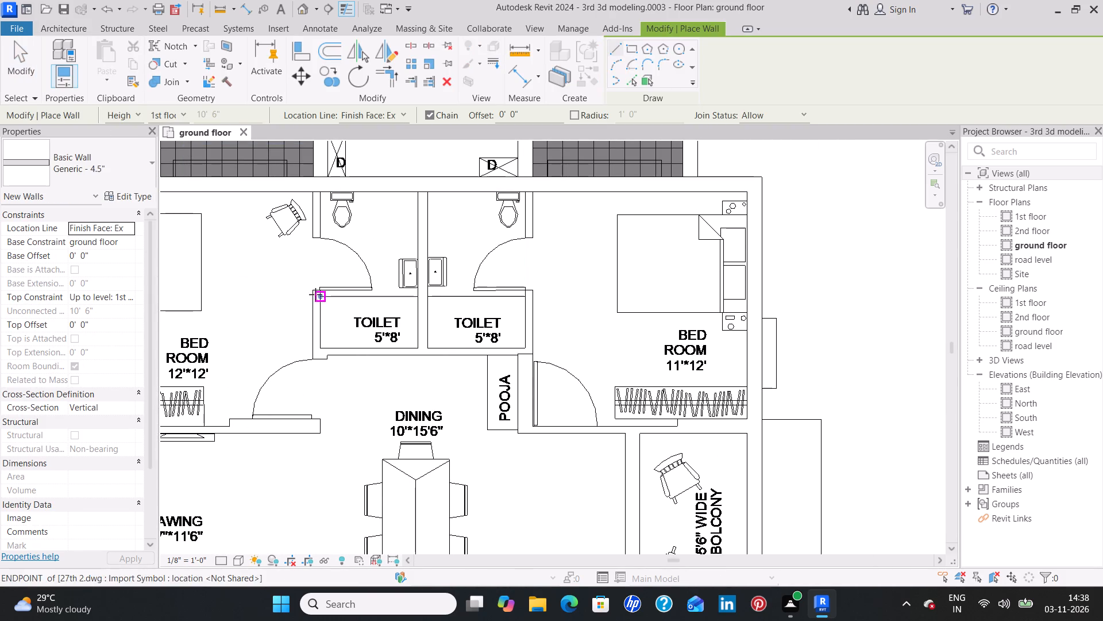
scroll(316, 201, up, 3)
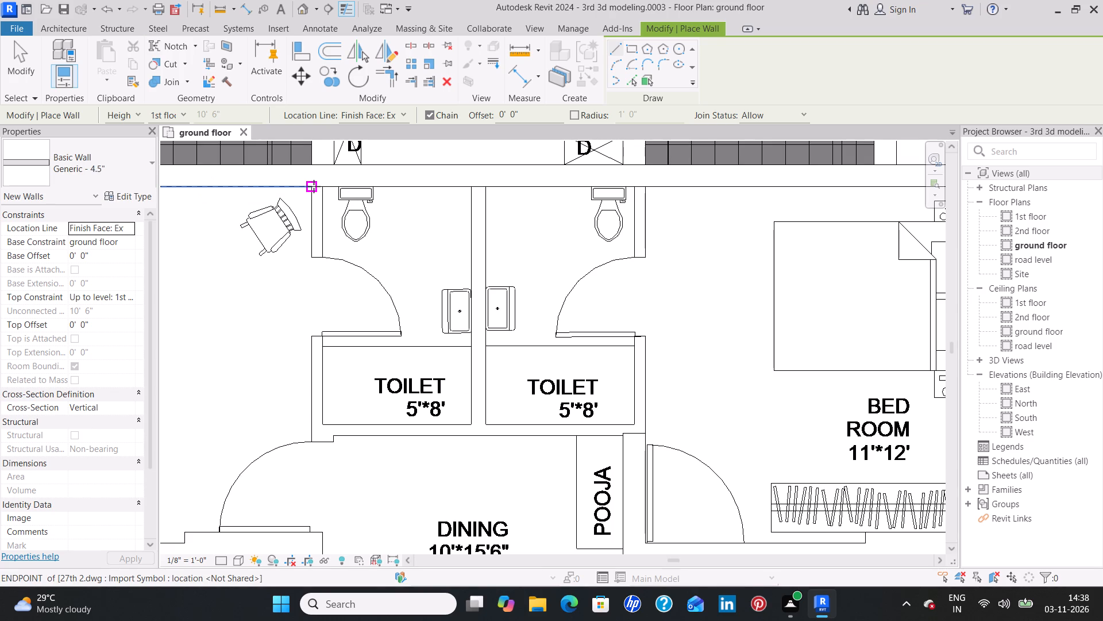
click(312, 187)
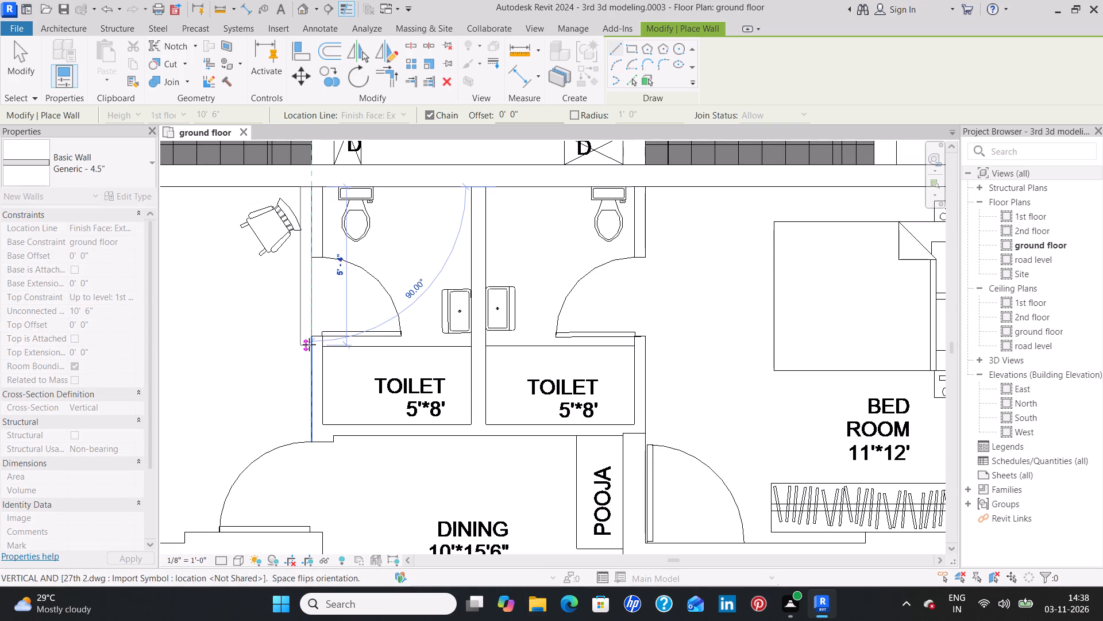
key(space)
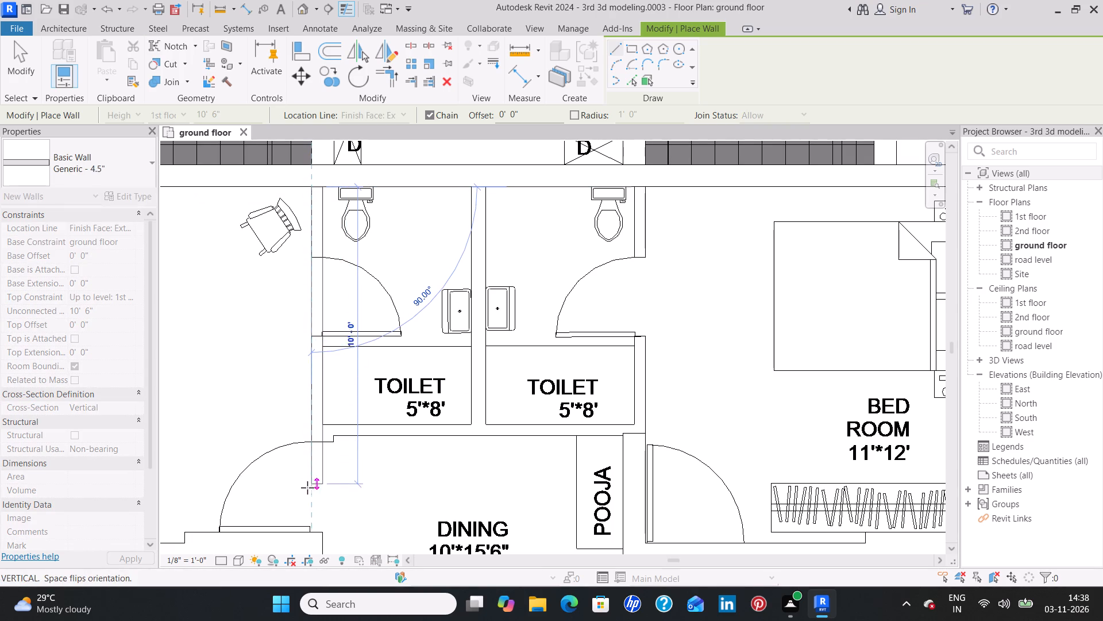
click(304, 531)
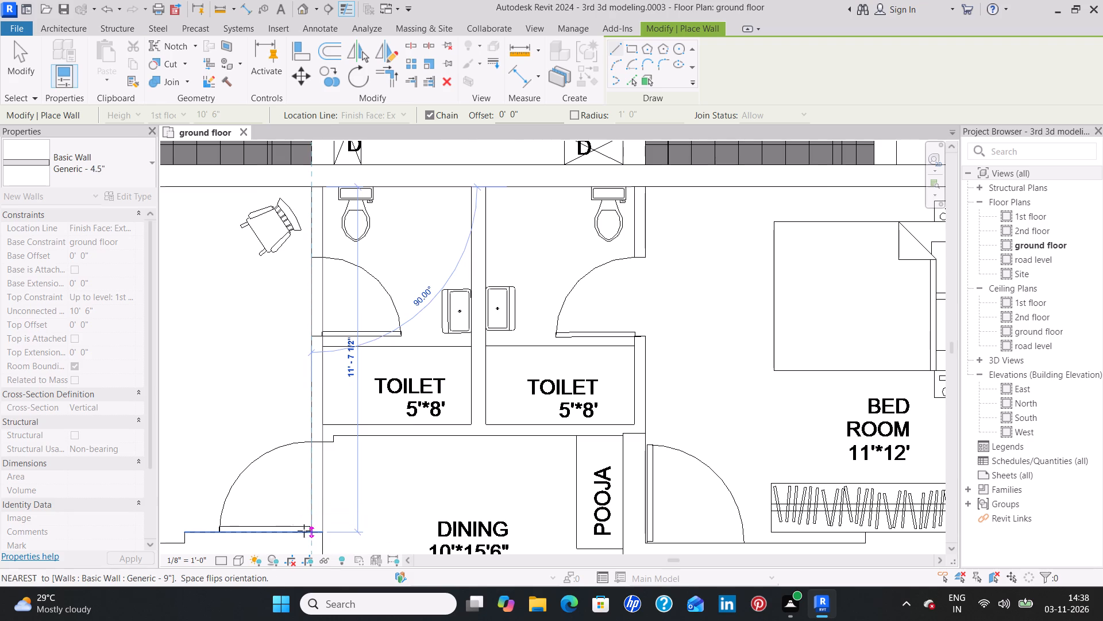
key(Escape)
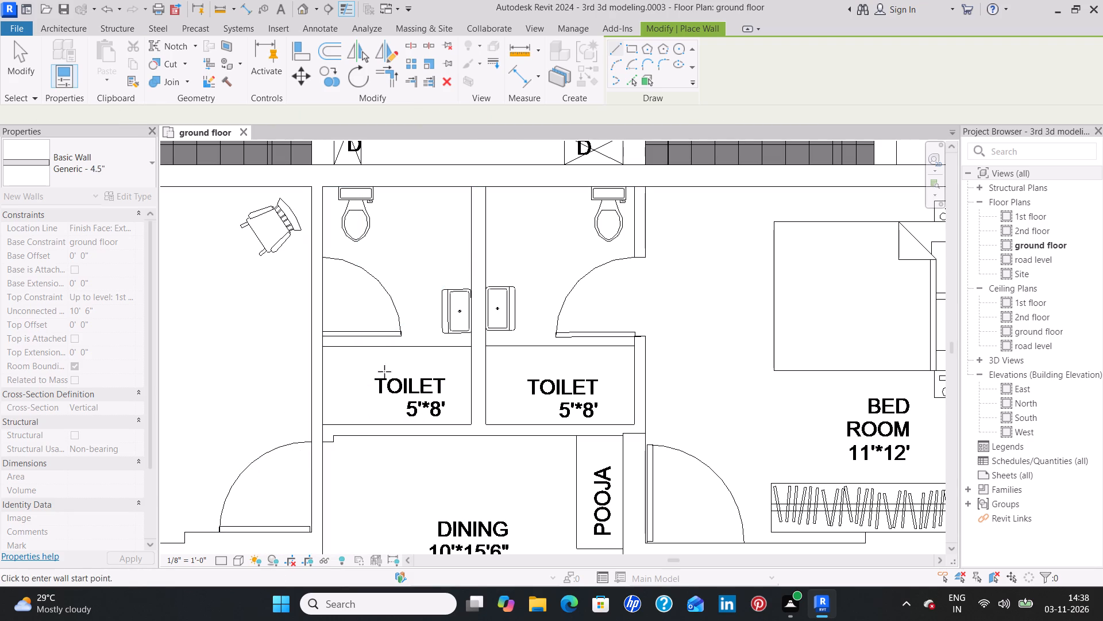
Draw a Generic - 4.5" wall between the two 5'x8' toilets and the dining area, ending at the 11'x12' bedroom's wall line.
click(325, 423)
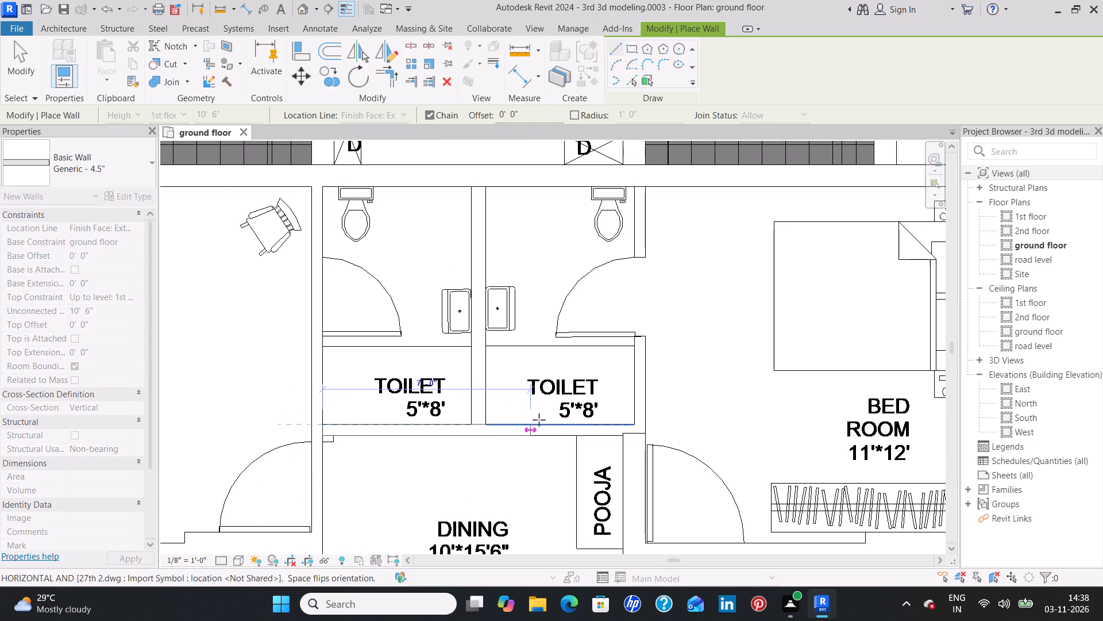
click(645, 418)
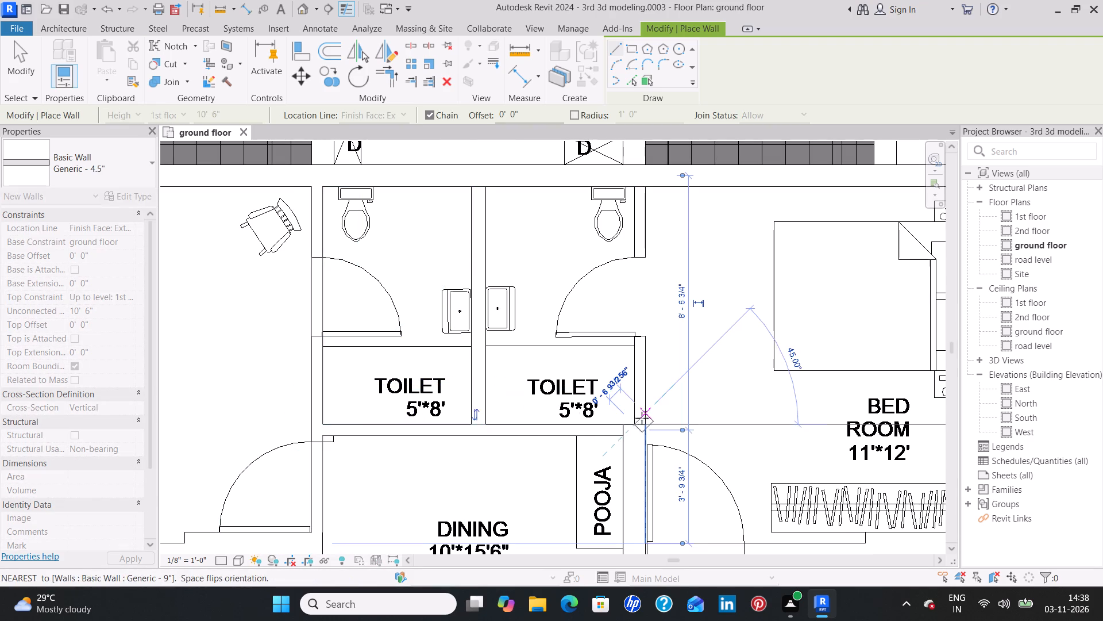
key(Escape)
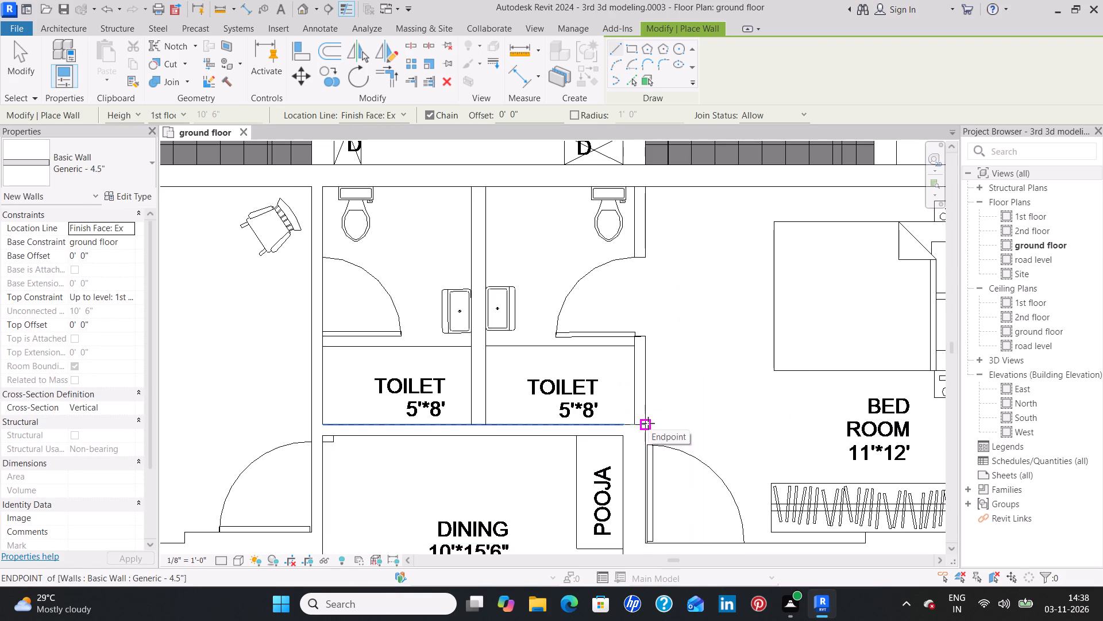
Draw a flipped Generic - 4.5" wall 8'0" long between the 5'x8' toilet and the 11'x12' bedroom, up to the outer wall.
click(645, 424)
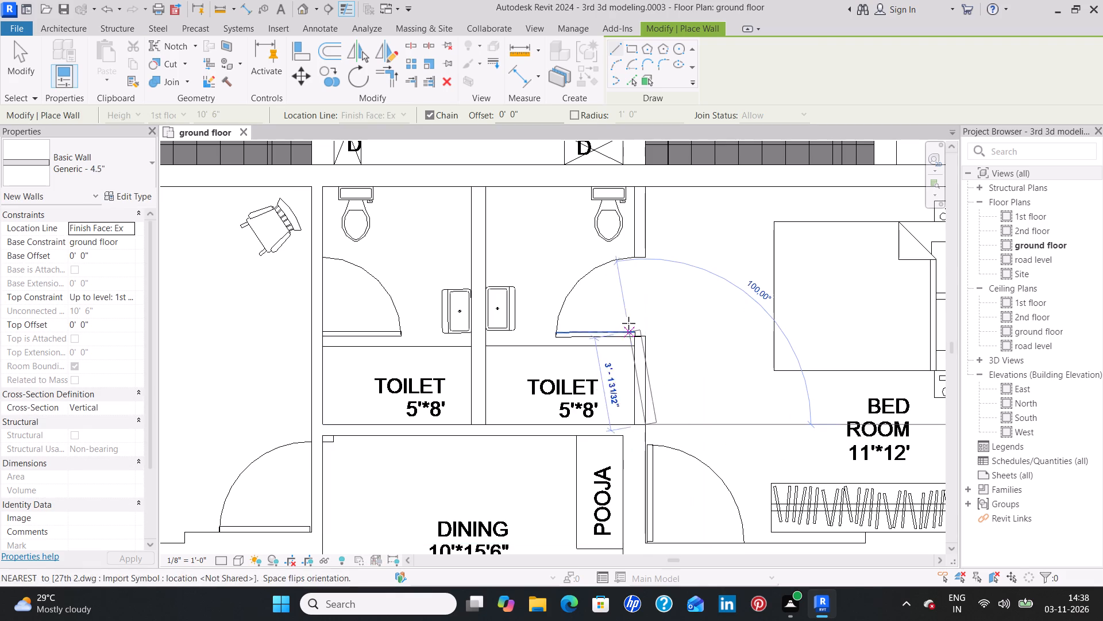
key(space)
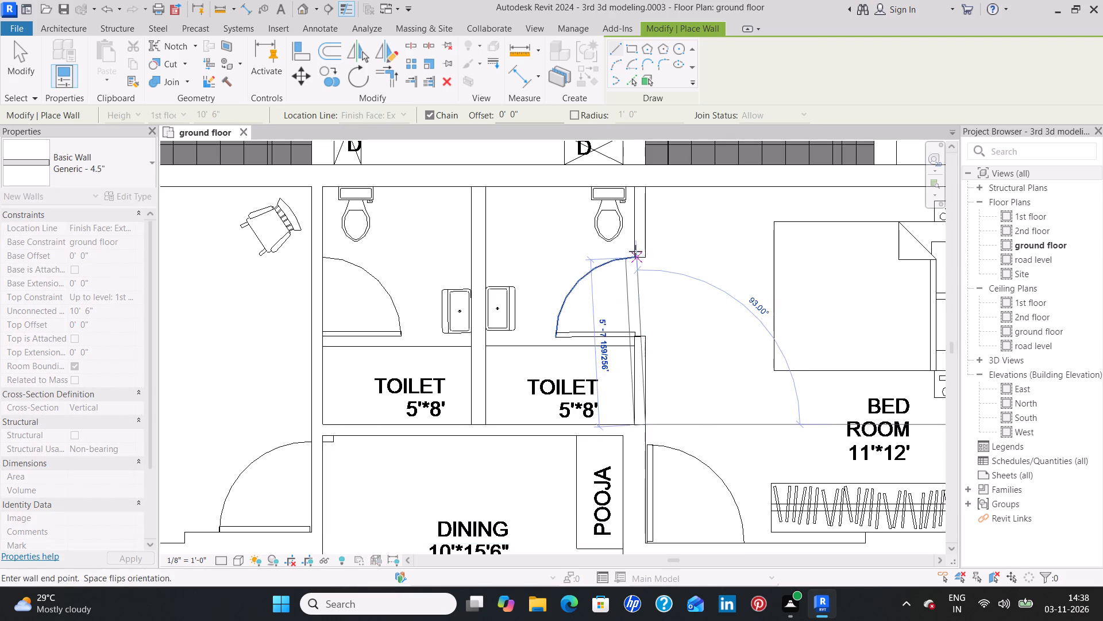
click(646, 187)
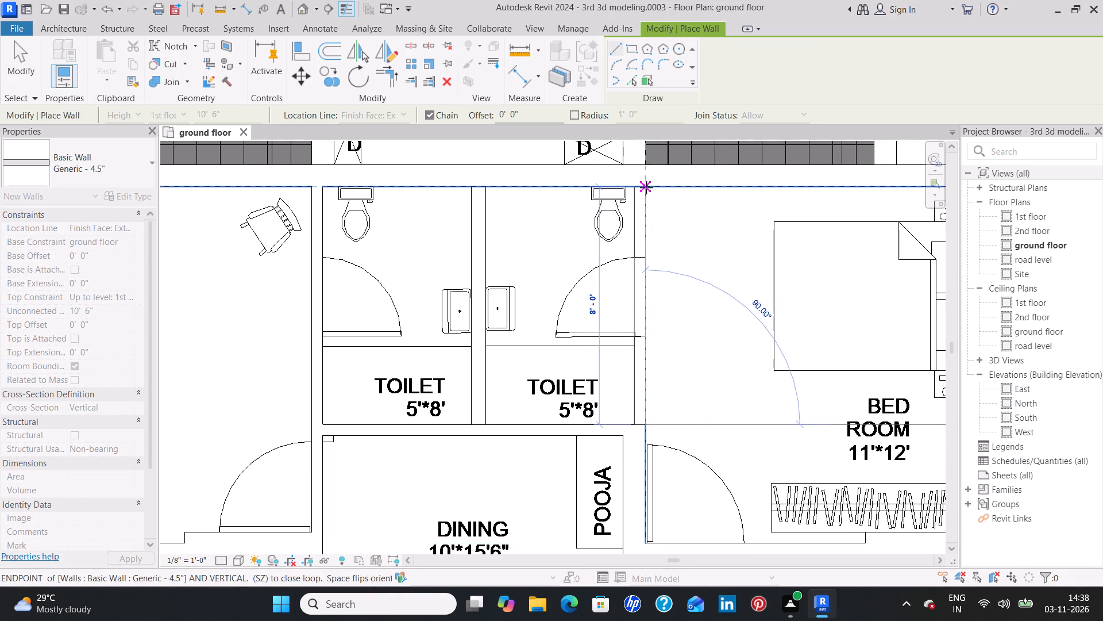
key(Escape)
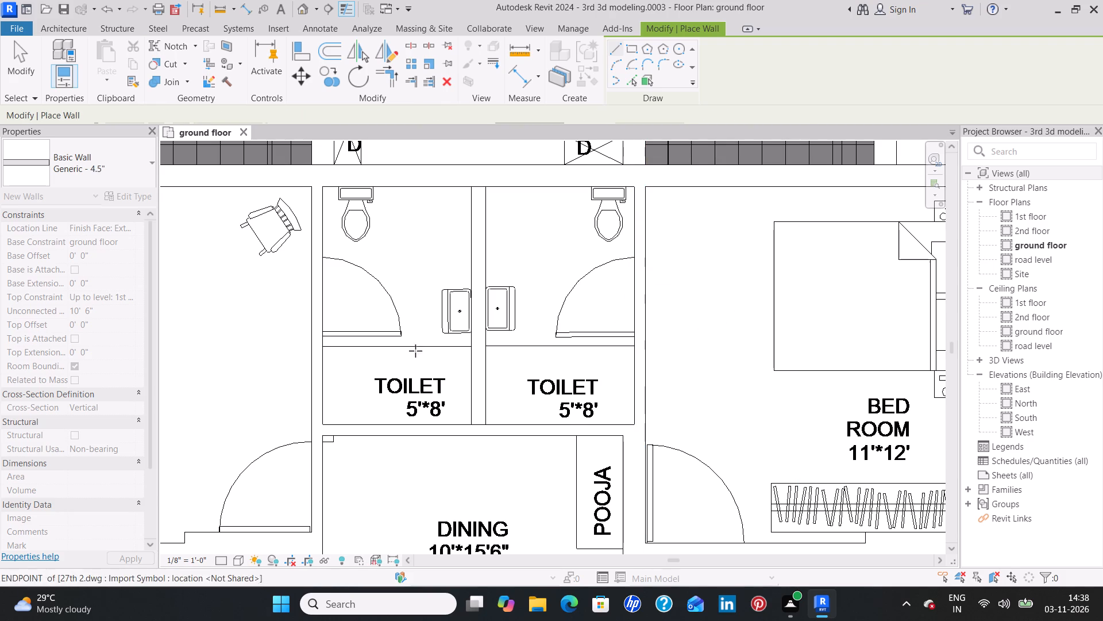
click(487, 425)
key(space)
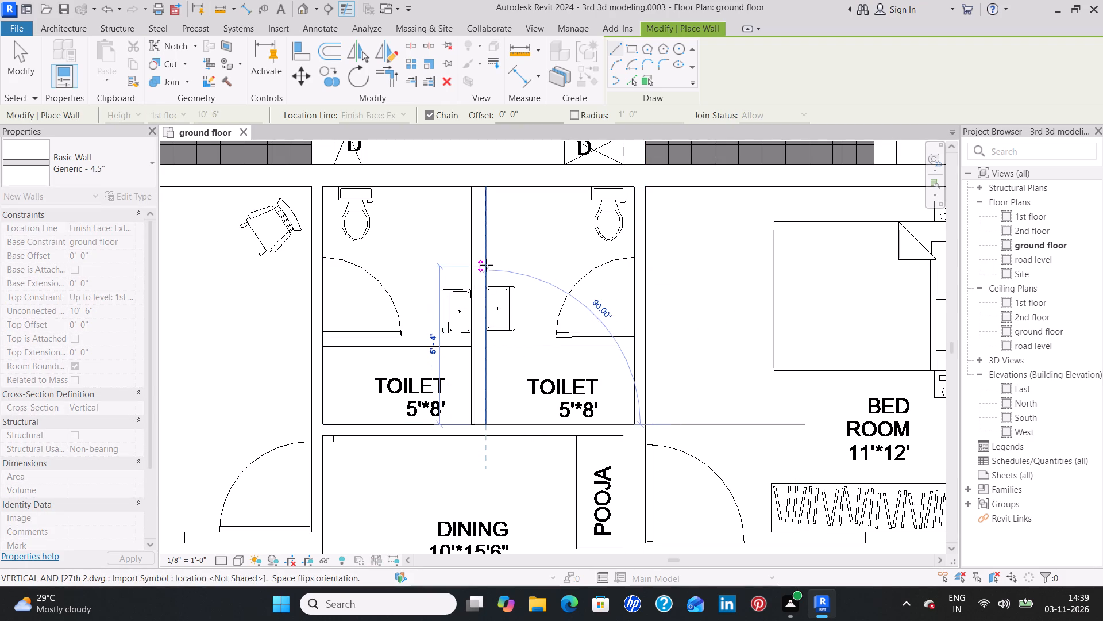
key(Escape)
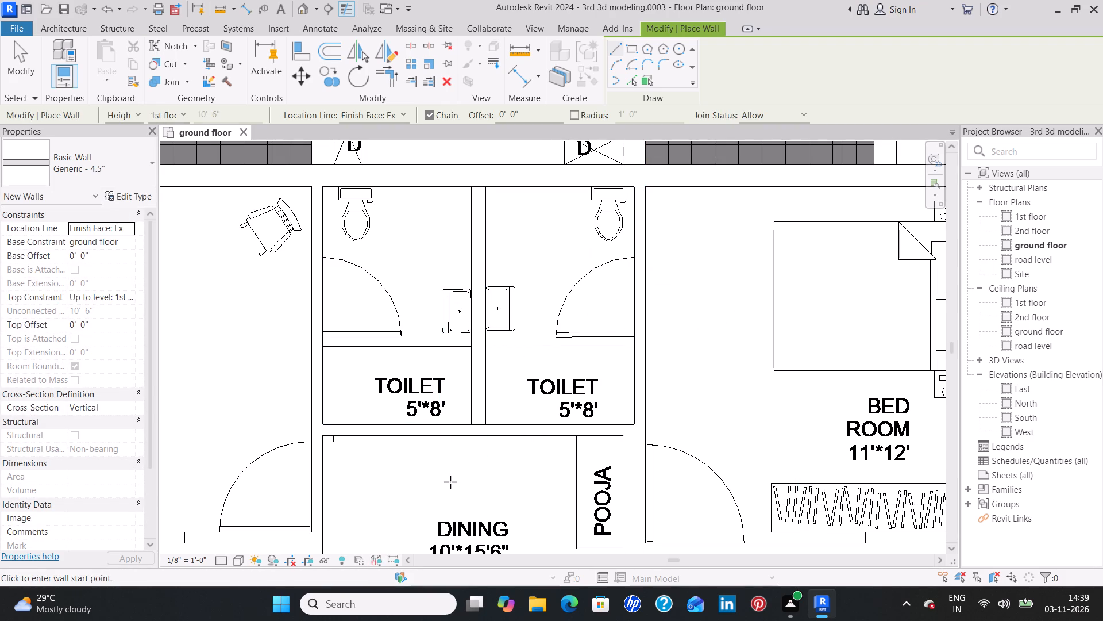
Draw a Generic - 6" wall between the two 5'x8' toilets, from the outer wall to the dining-side toilet wall.
scroll(438, 485, down, 1)
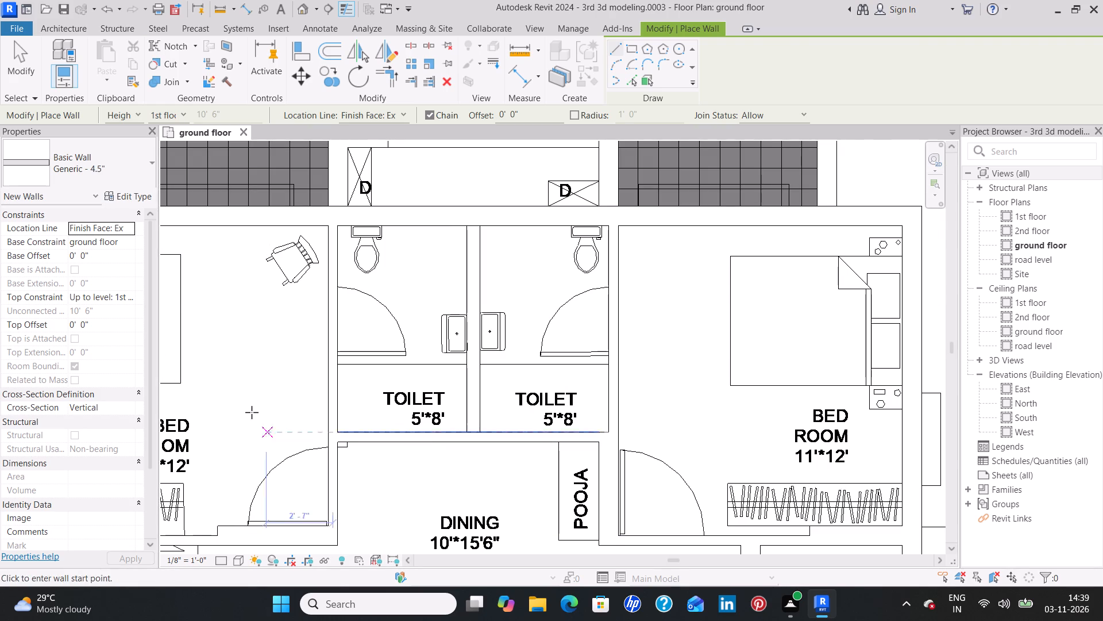
click(103, 174)
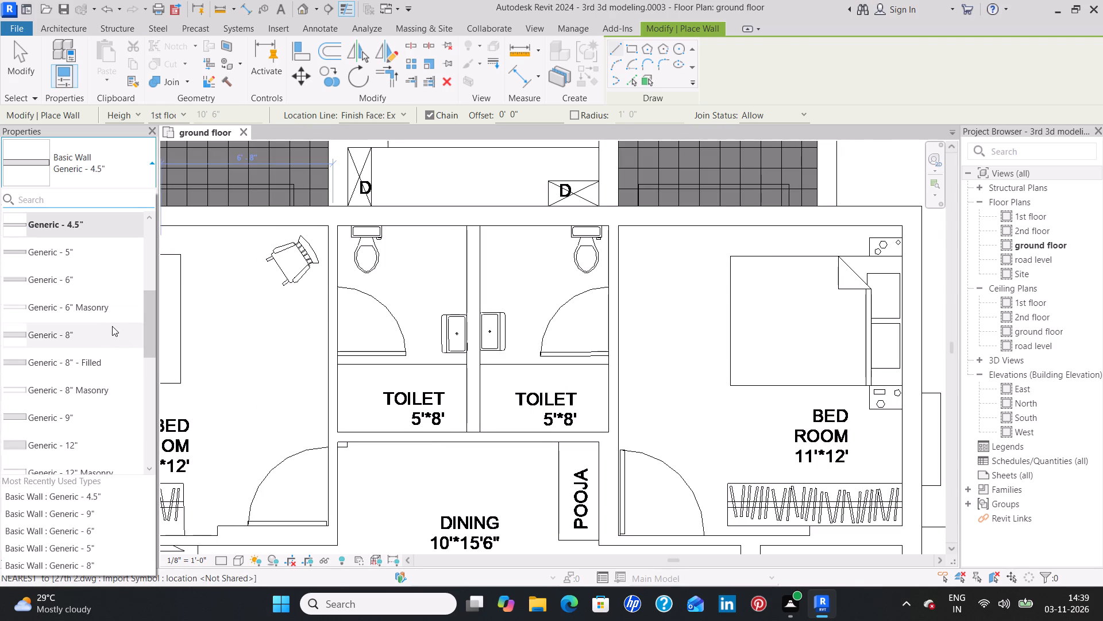
click(82, 275)
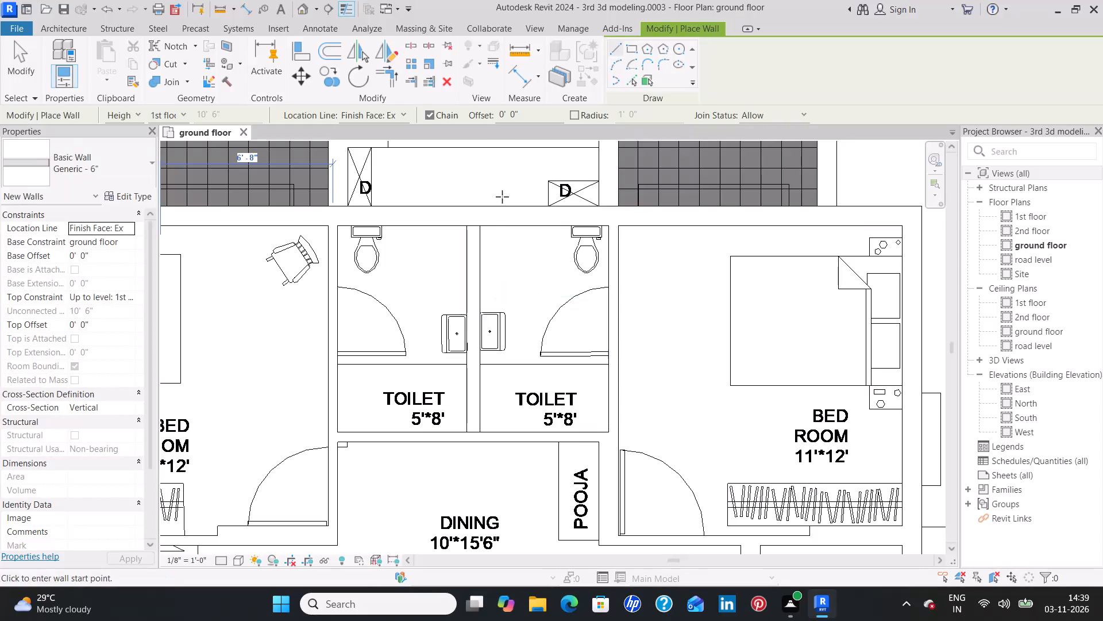
click(480, 225)
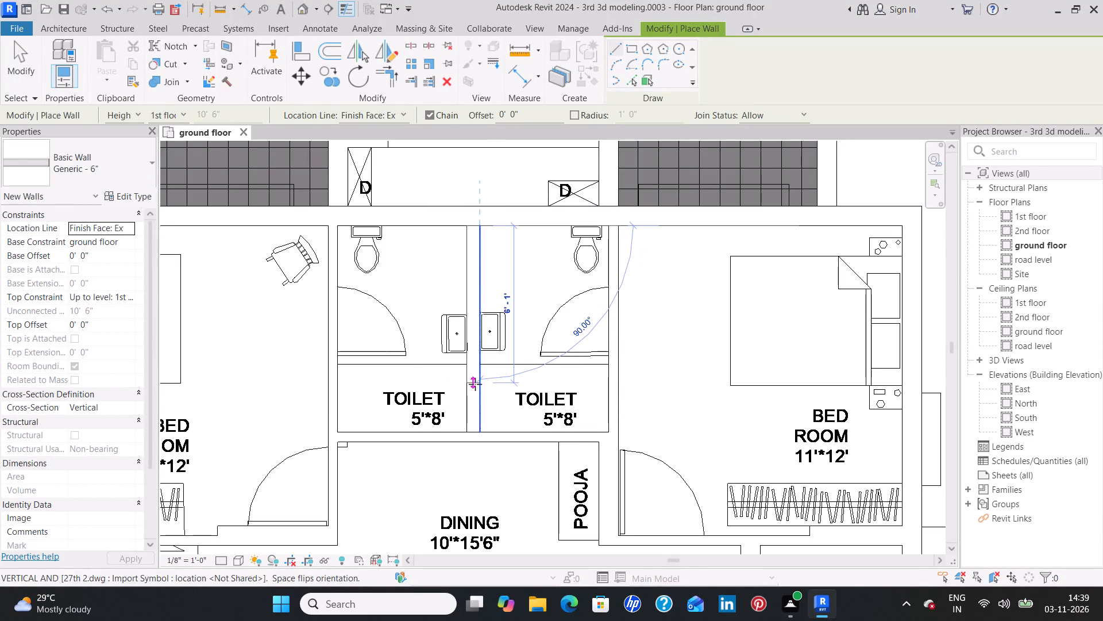
click(479, 431)
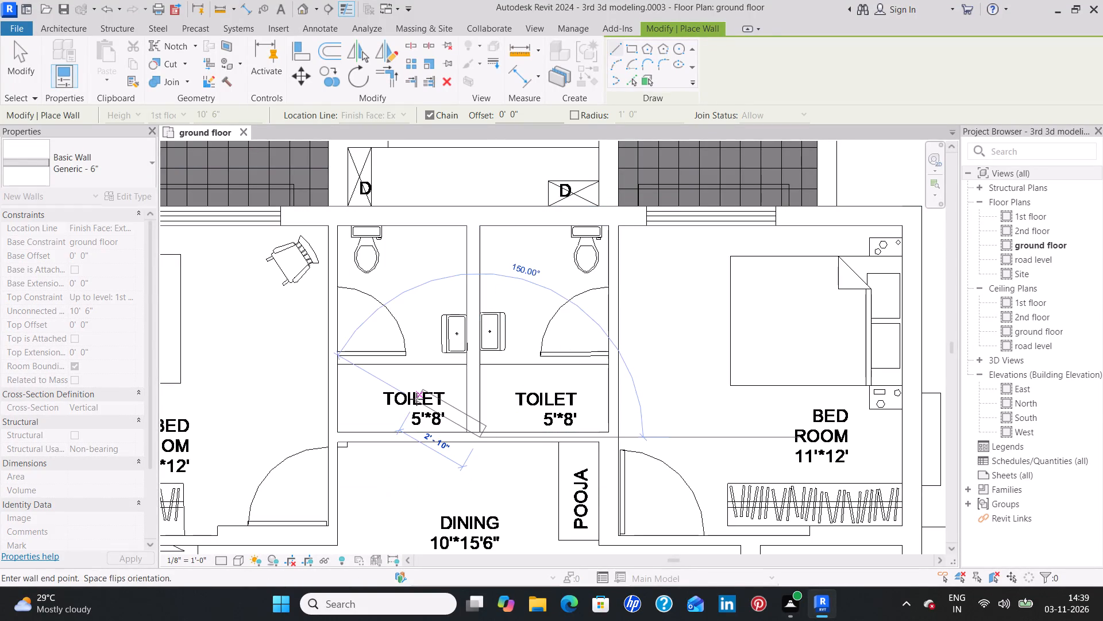
key(Escape)
scroll(462, 347, down, 2)
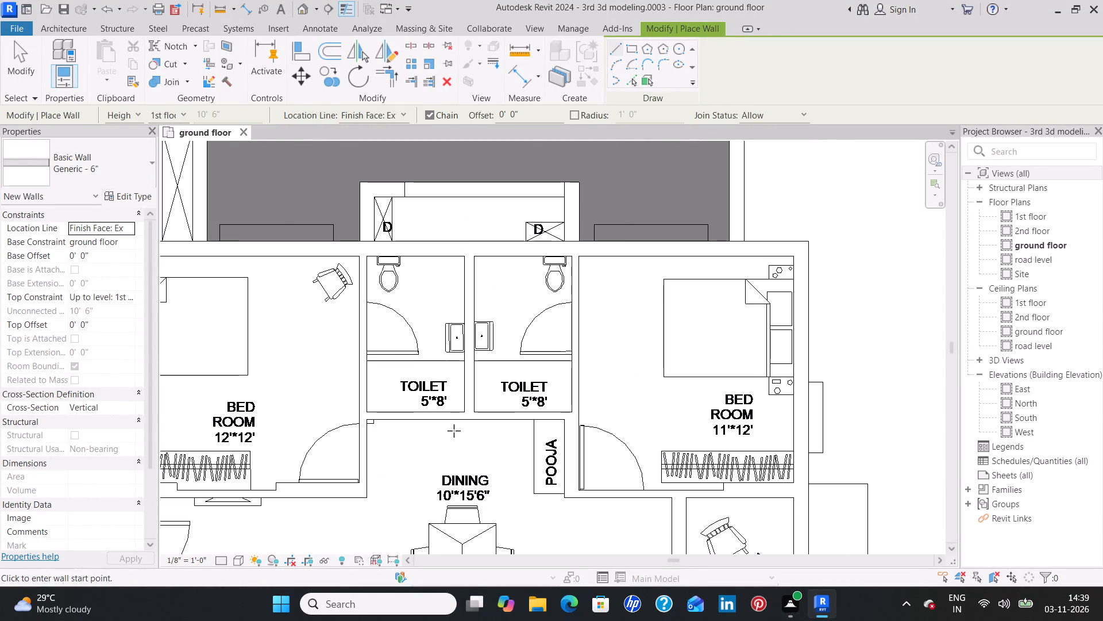
key(Escape)
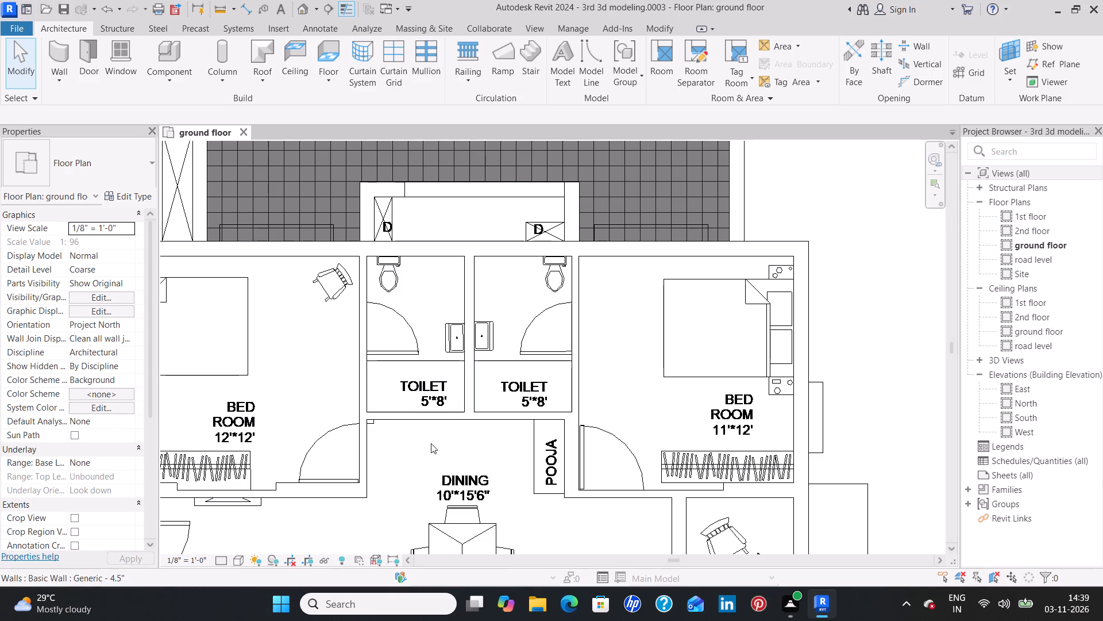
Draw chained Generic - 9" walls on three sides of the duct behind the twin toilets, 11'3" wide, projecting into the service slab.
scroll(461, 450, down, 2)
middle_drag(451, 455, 456, 404)
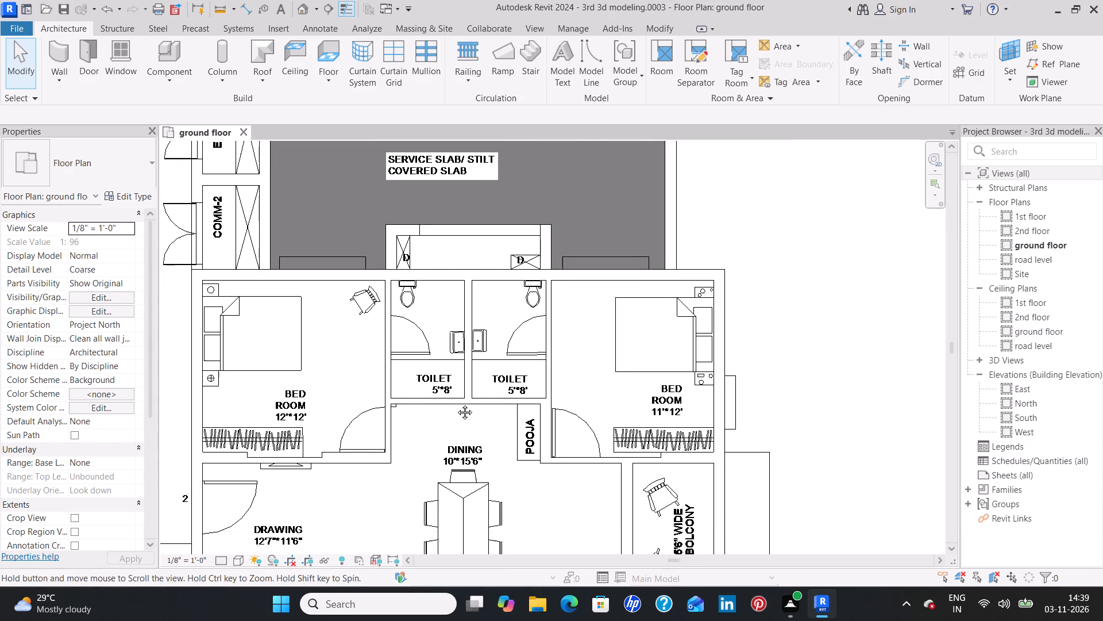
middle_drag(456, 404, 465, 364)
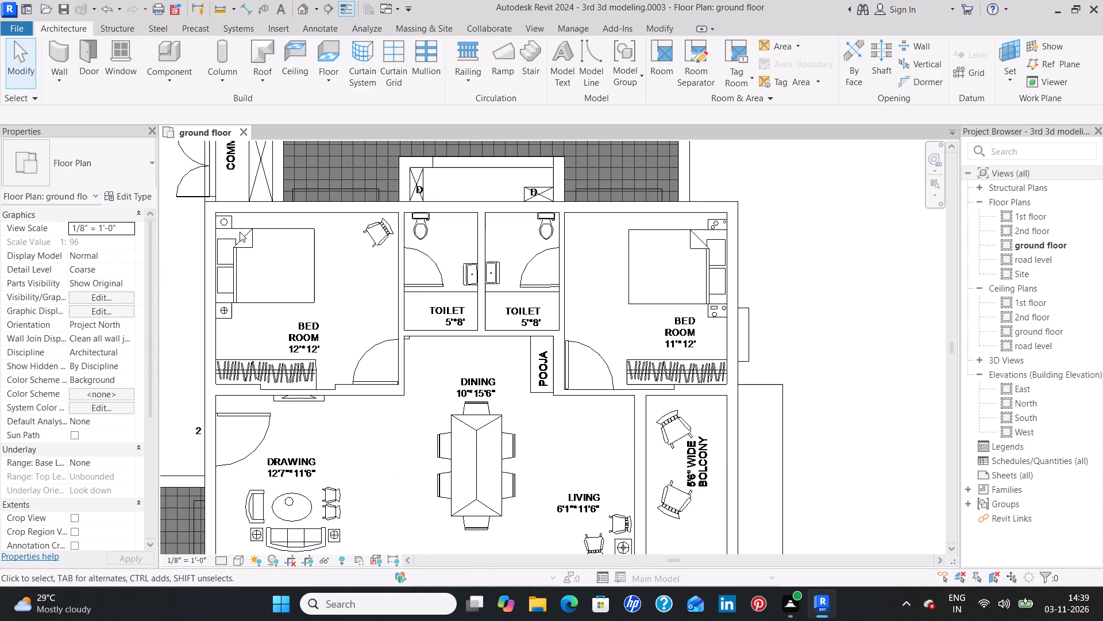
scroll(477, 385, down, 2)
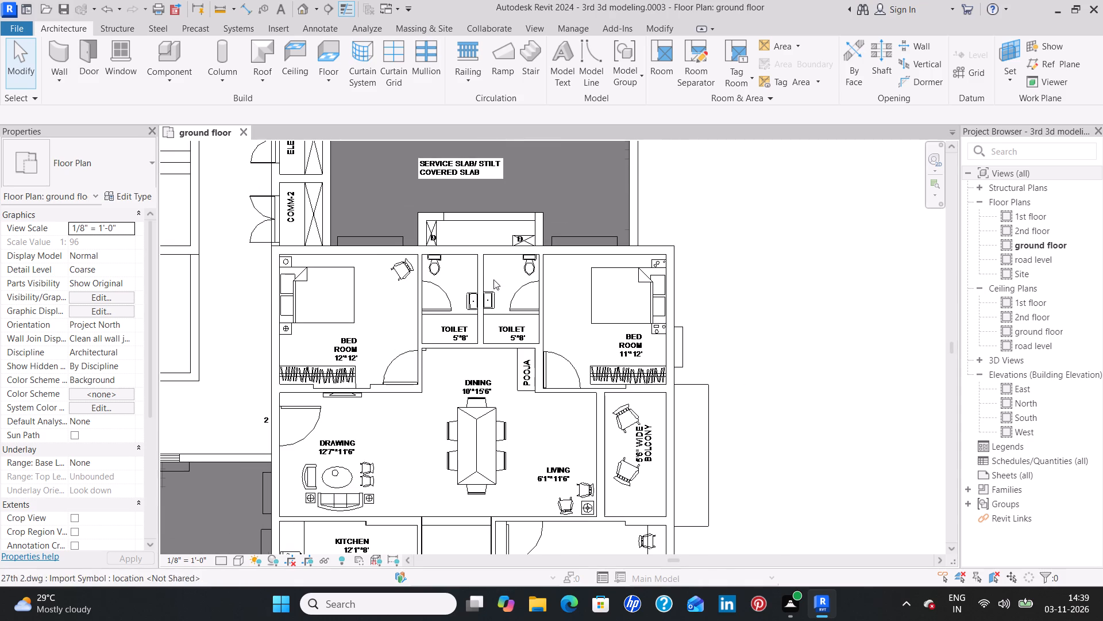
middle_drag(415, 230, 324, 353)
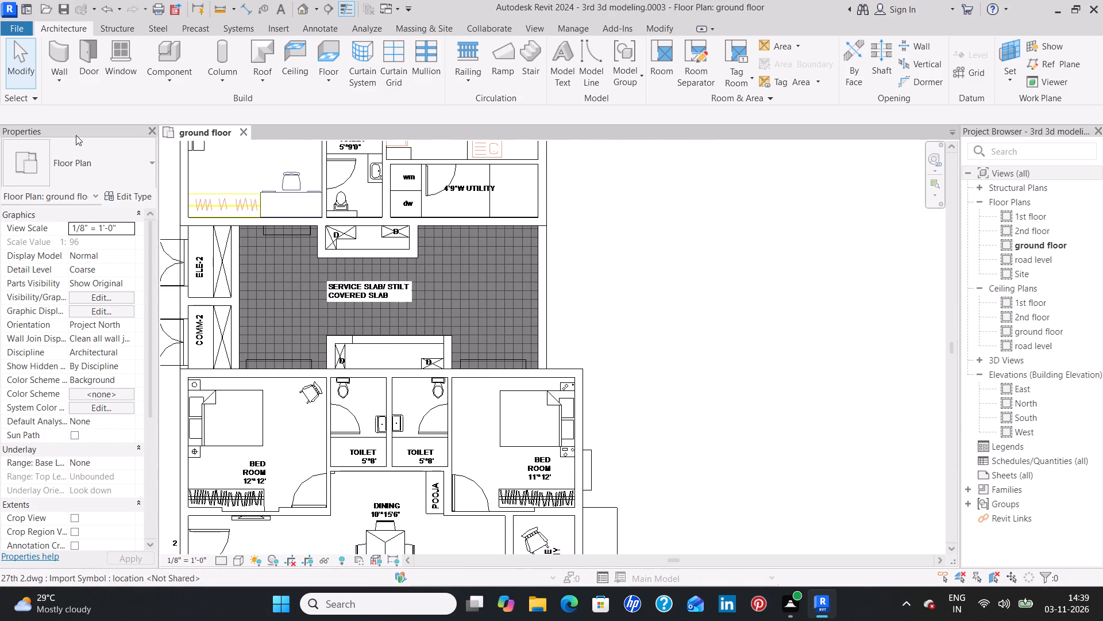
click(62, 41)
click(90, 164)
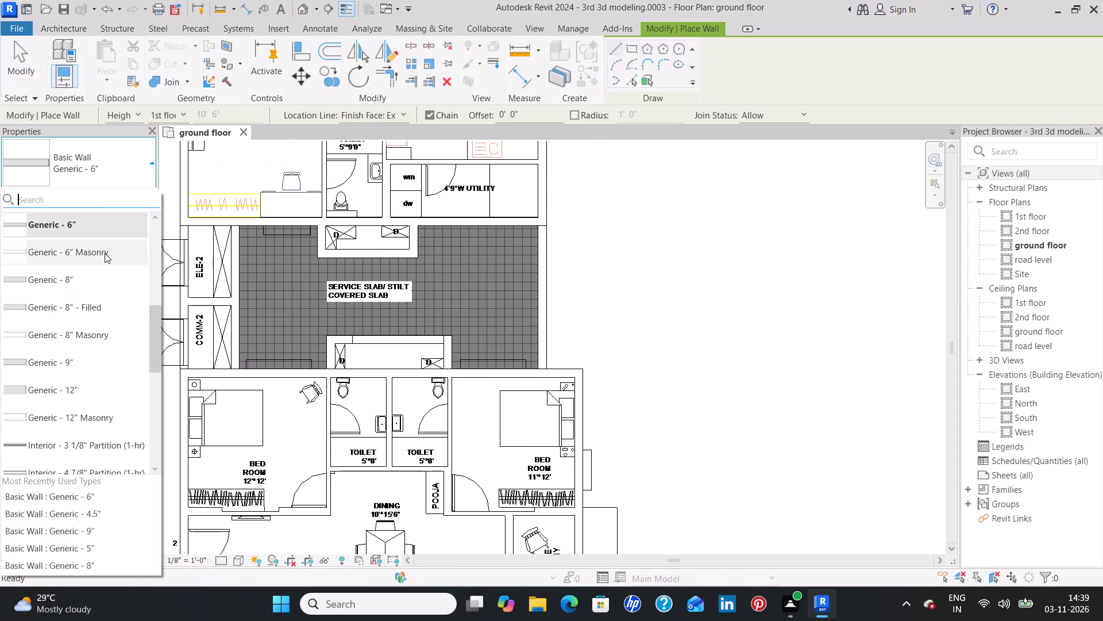
click(87, 361)
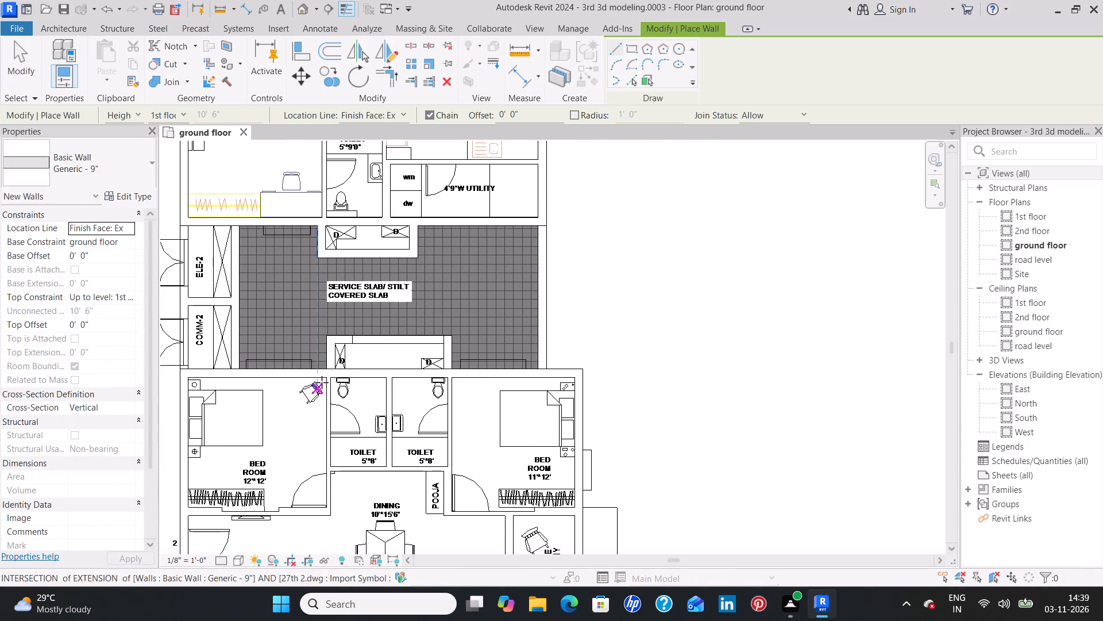
scroll(333, 374, up, 6)
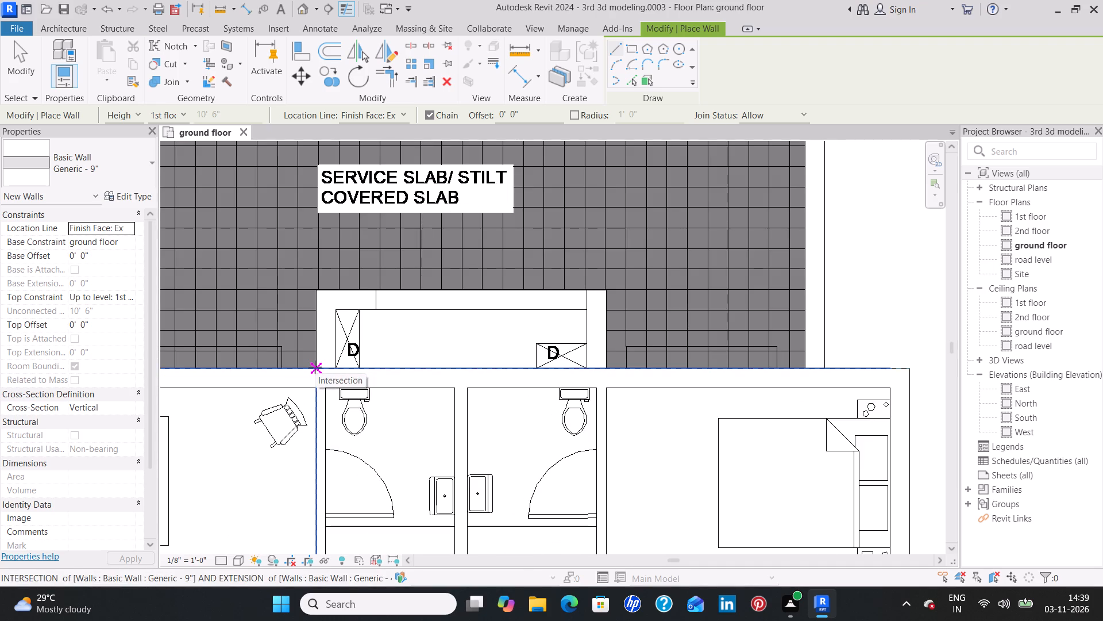
click(316, 367)
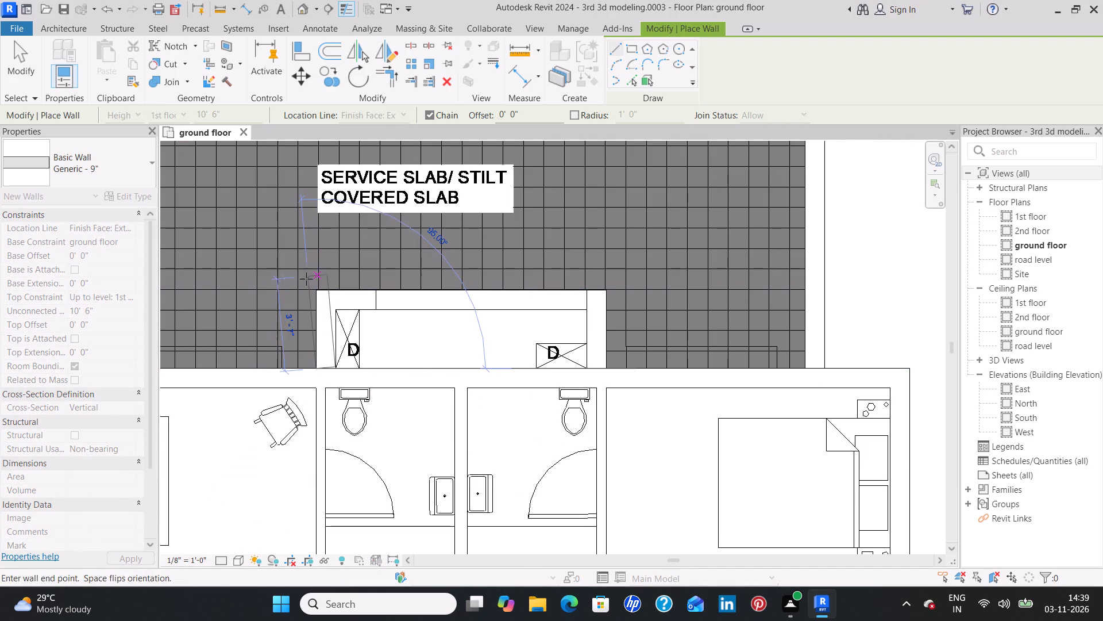
click(314, 284)
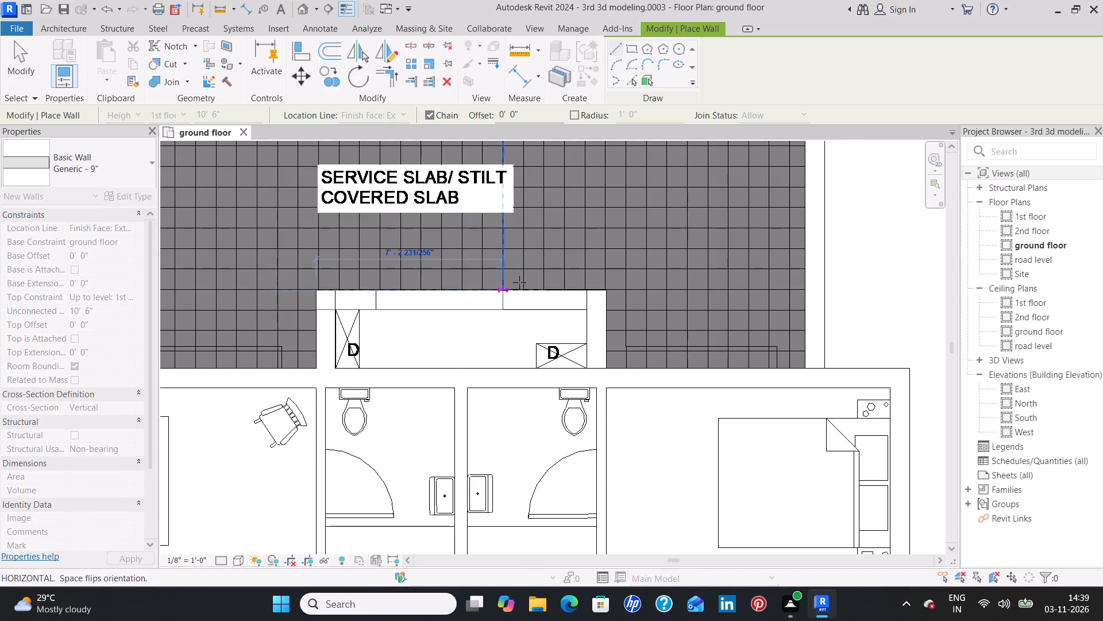
click(608, 286)
click(604, 370)
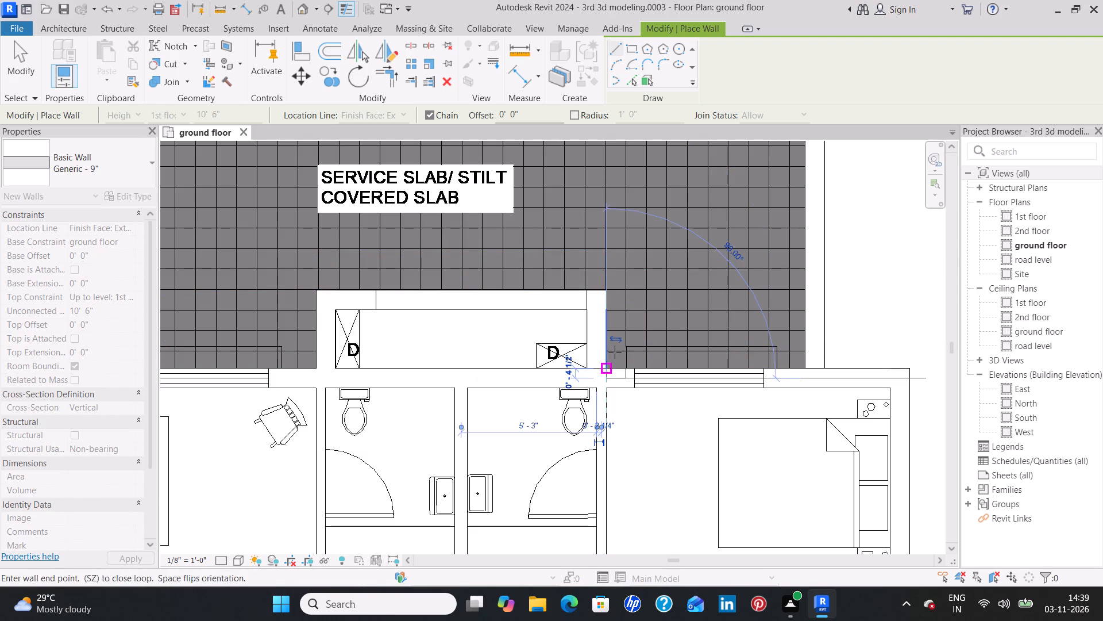
key(Escape)
Draw chained, flipped Generic - 9" walls about 3' deep around the three outer sides of the duct beyond the utility and 6'x8'6" toilet.
scroll(652, 282, down, 2)
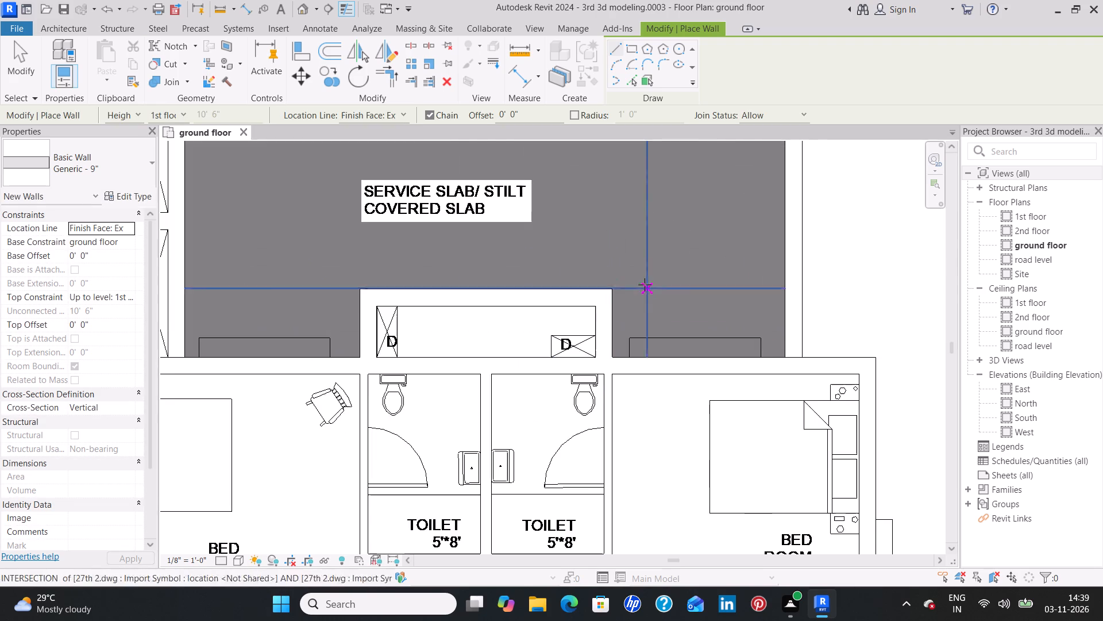
scroll(645, 285, down, 2)
scroll(568, 385, down, 3)
middle_drag(501, 455, 512, 320)
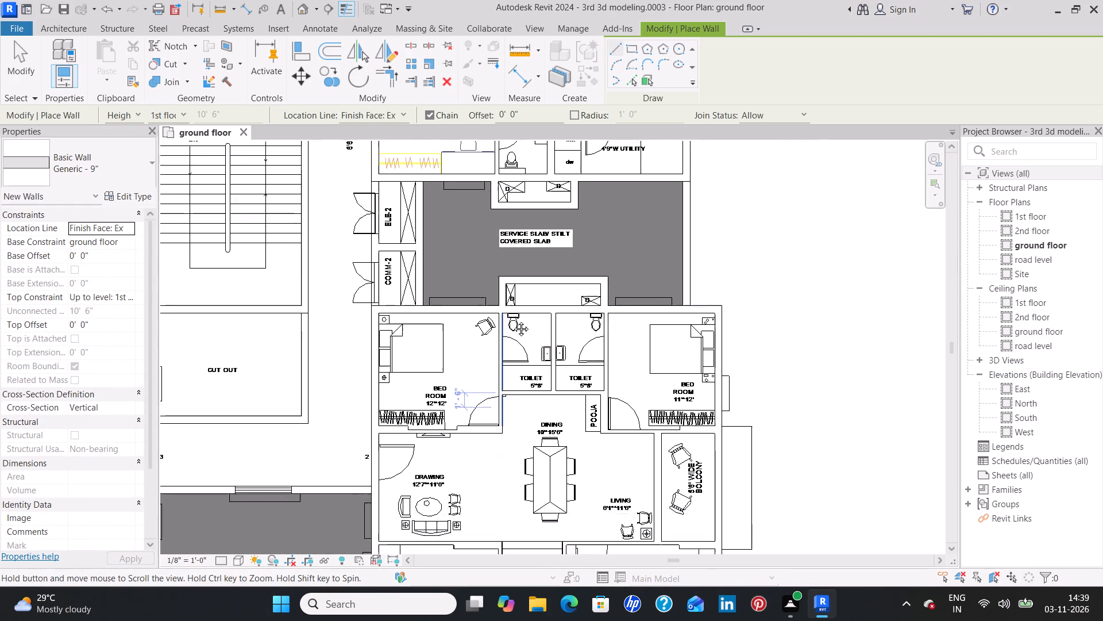
middle_drag(512, 320, 516, 238)
middle_drag(480, 486, 493, 315)
scroll(488, 344, up, 3)
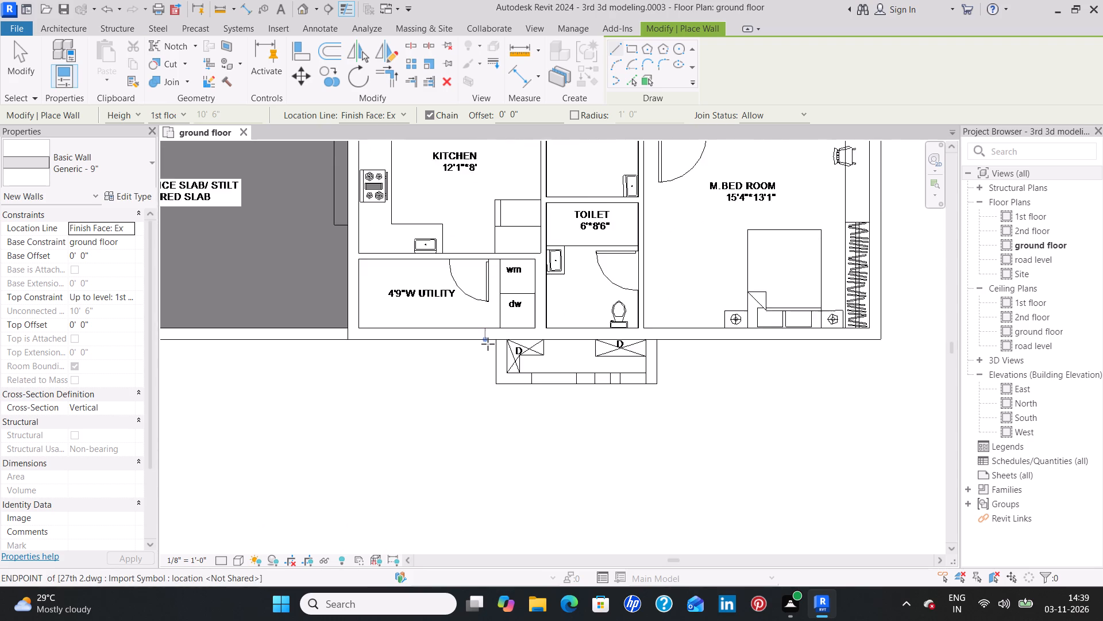
scroll(488, 344, up, 3)
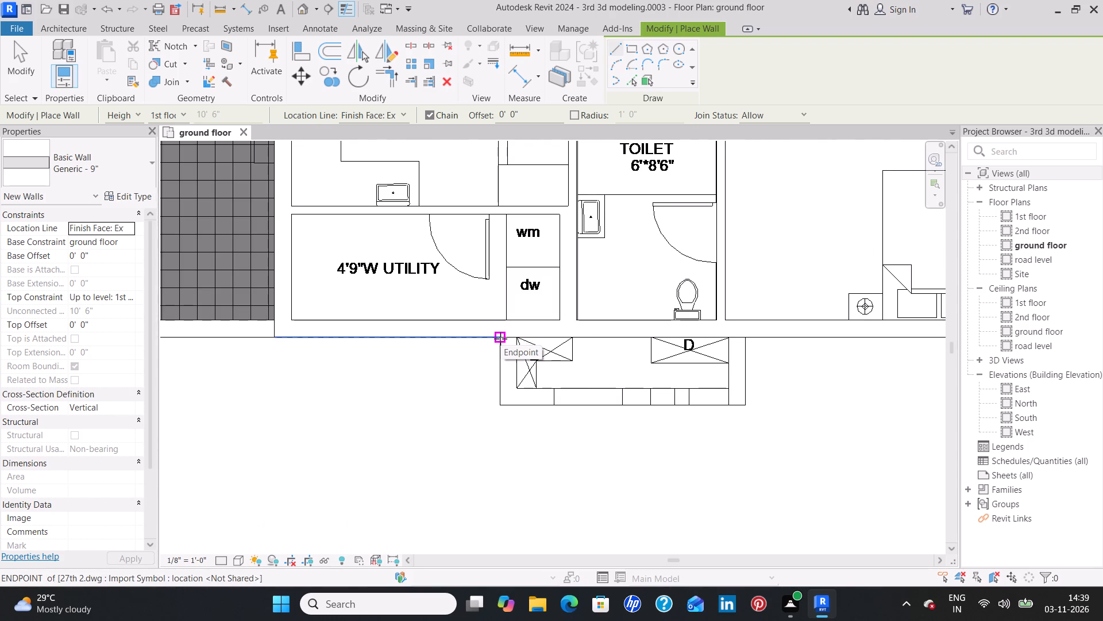
click(500, 339)
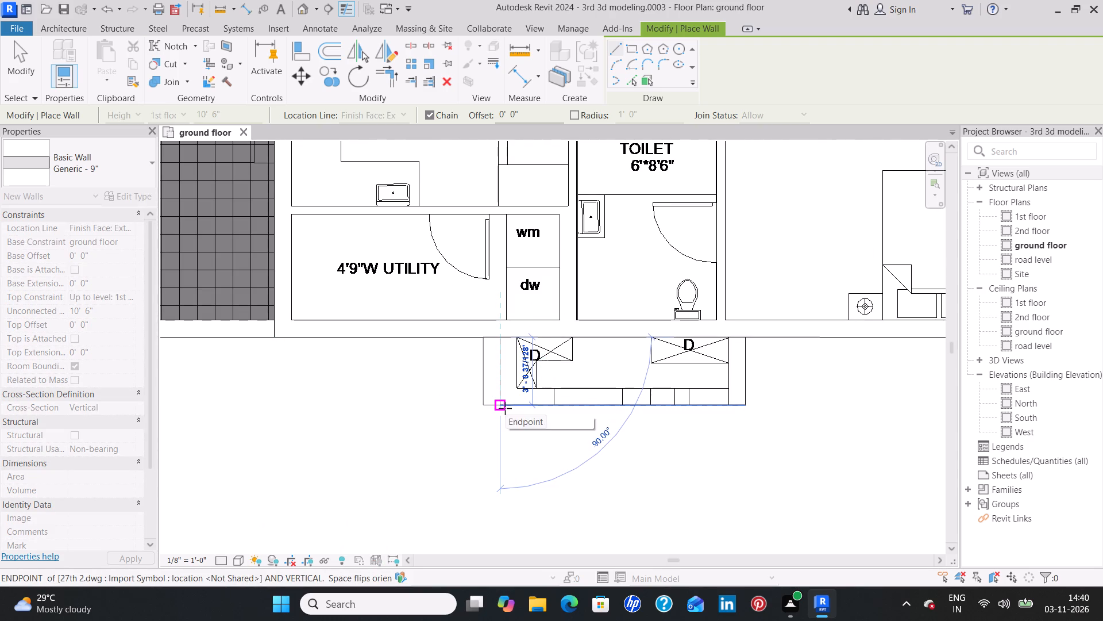
key(space)
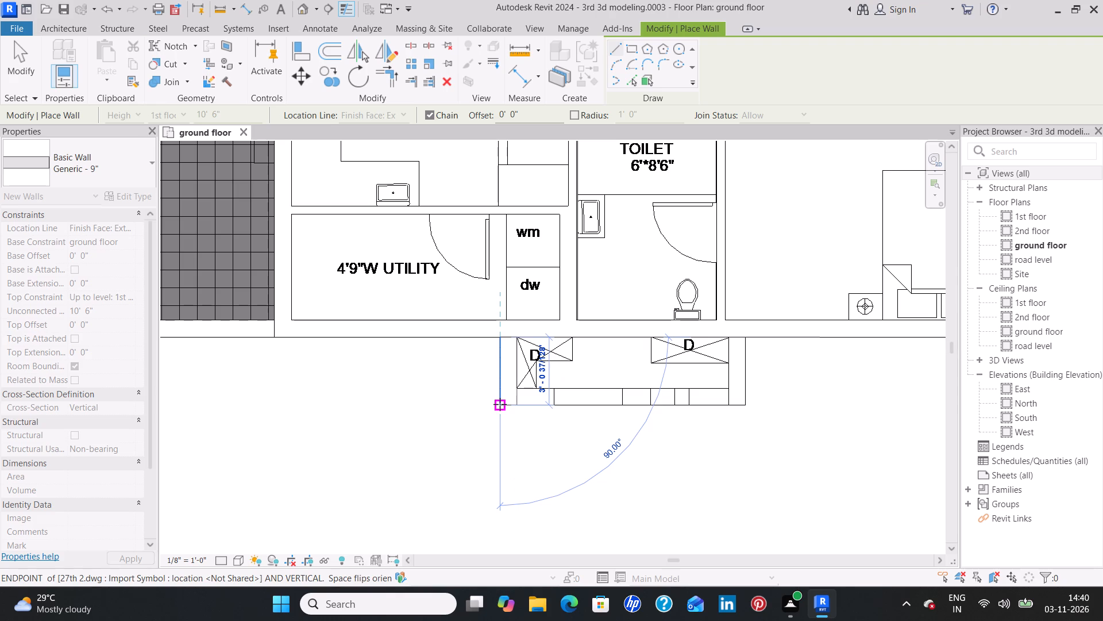
click(500, 404)
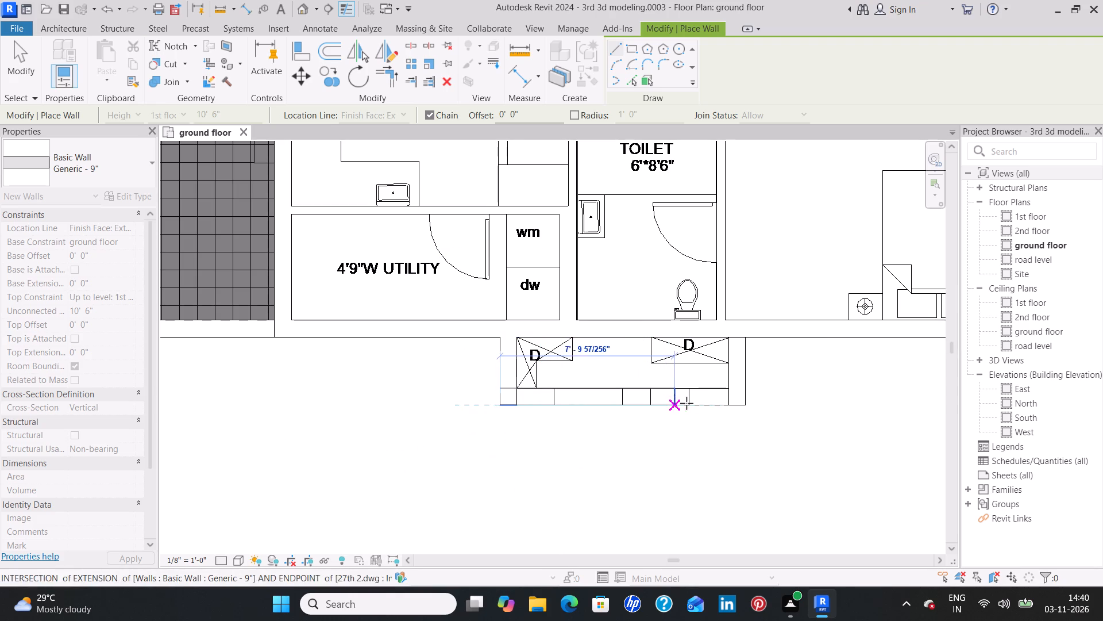
click(743, 404)
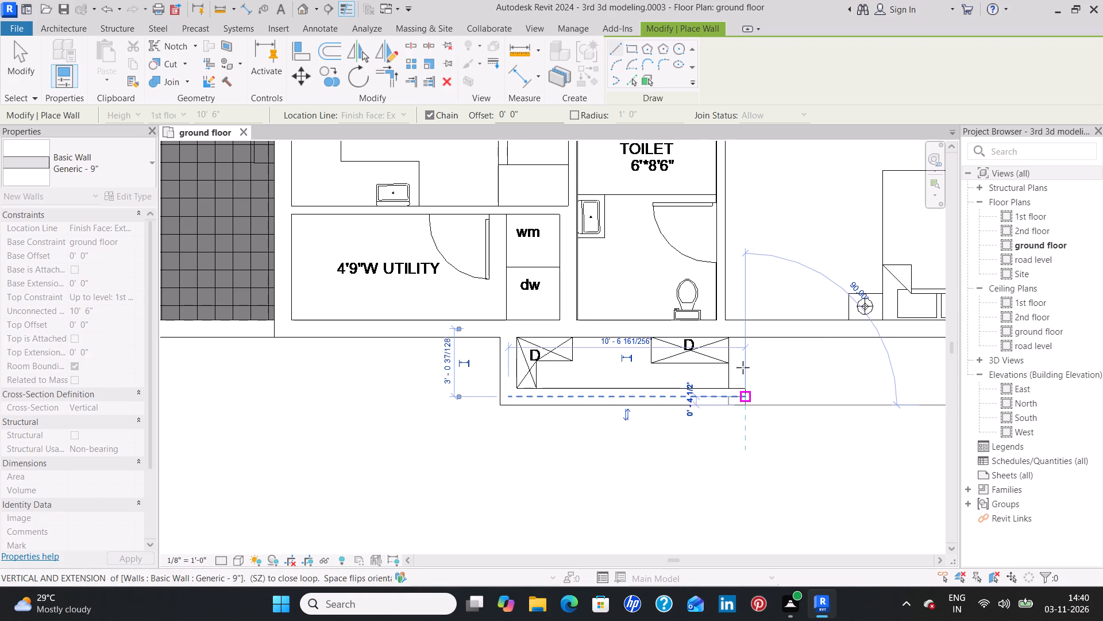
click(743, 336)
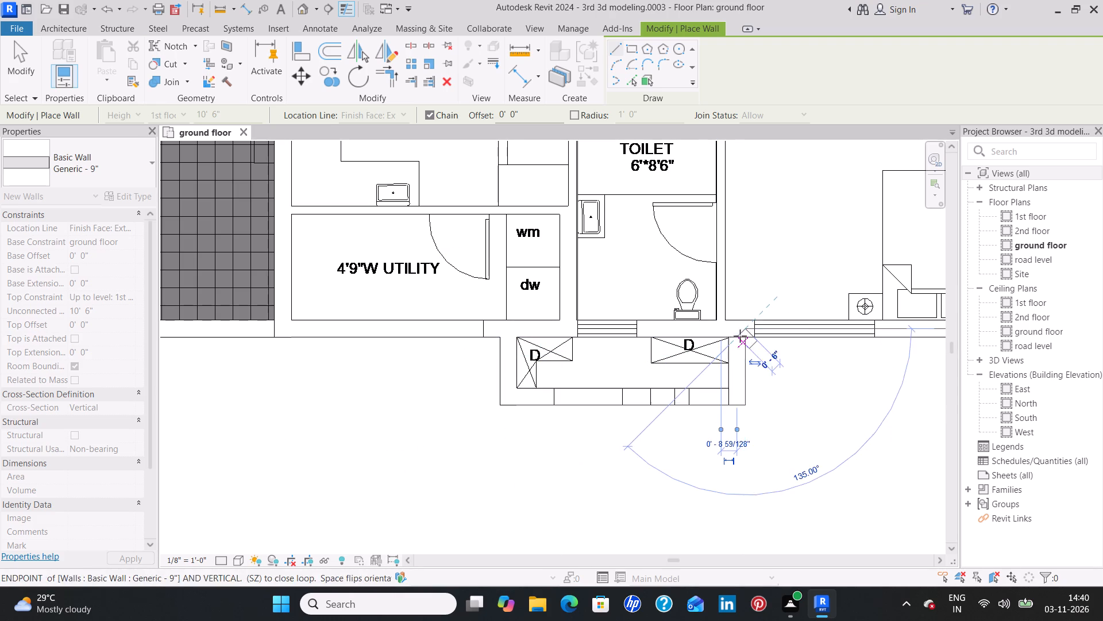
key(space)
key(space)
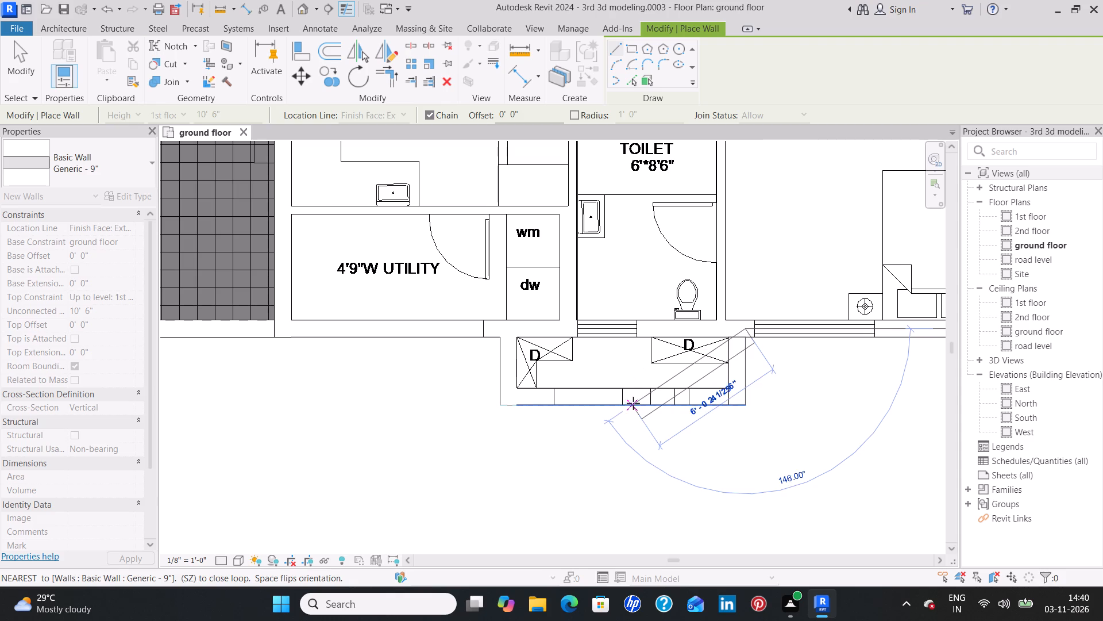
key(Escape)
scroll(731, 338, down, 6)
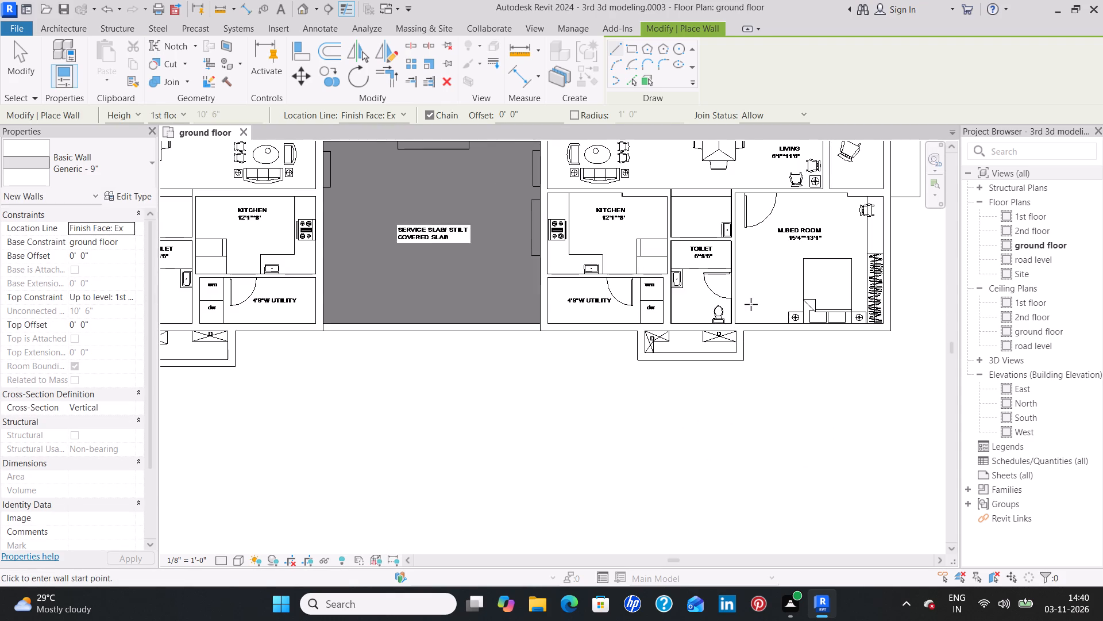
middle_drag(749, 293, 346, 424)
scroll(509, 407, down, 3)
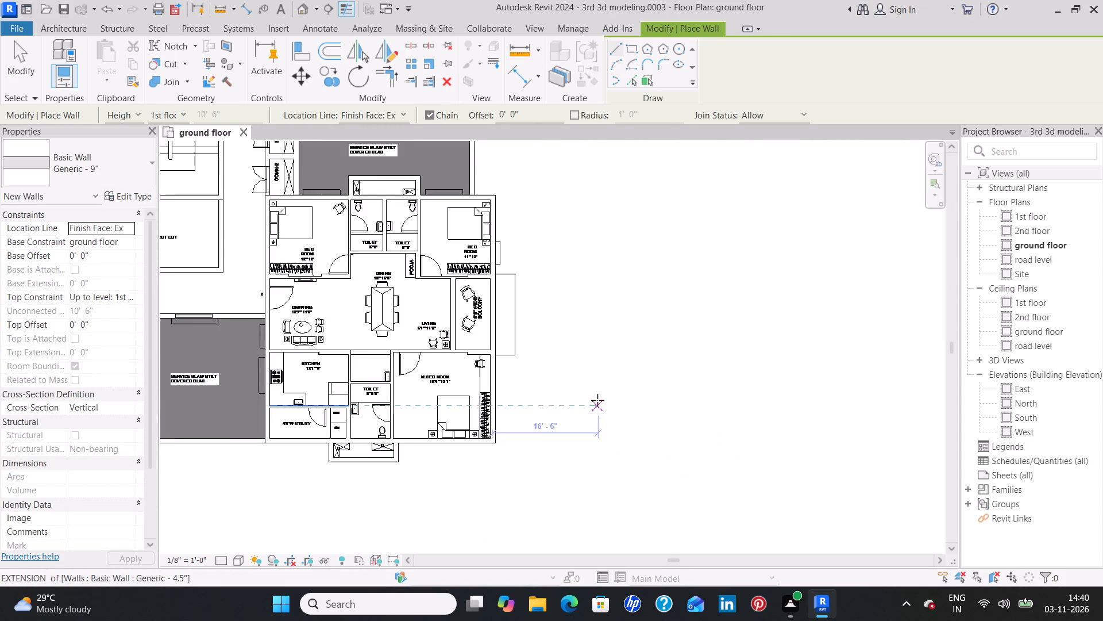
Draw an 18'0" Generic - 9" wall along the outer edge of the service slab between the two 12'x12' bedrooms at the building's end.
scroll(597, 400, down, 3)
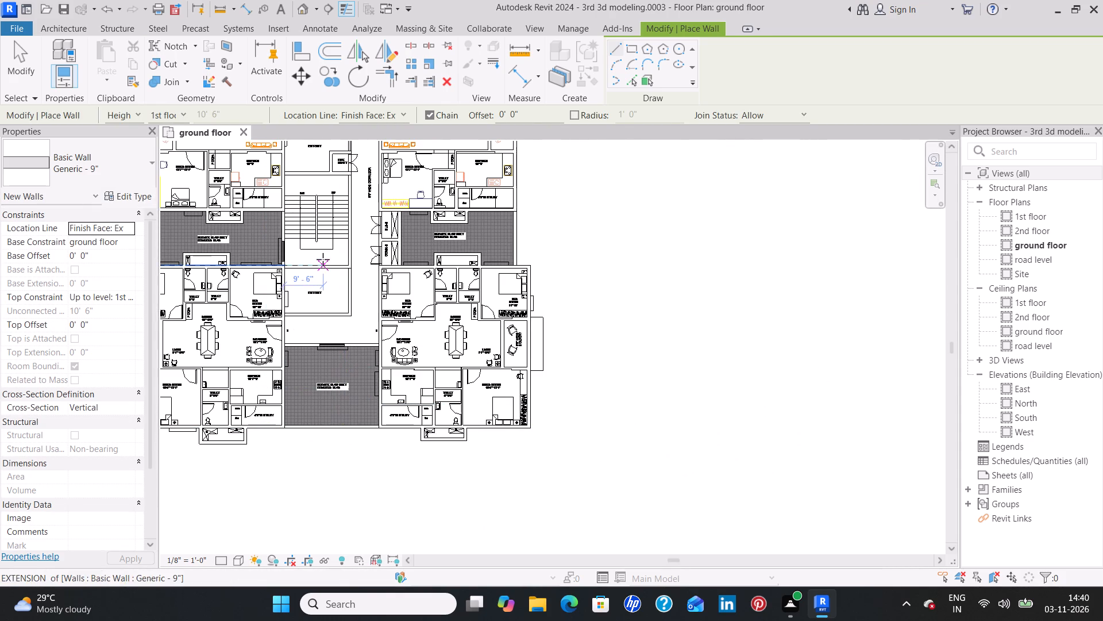
middle_drag(323, 259, 354, 440)
scroll(356, 440, down, 6)
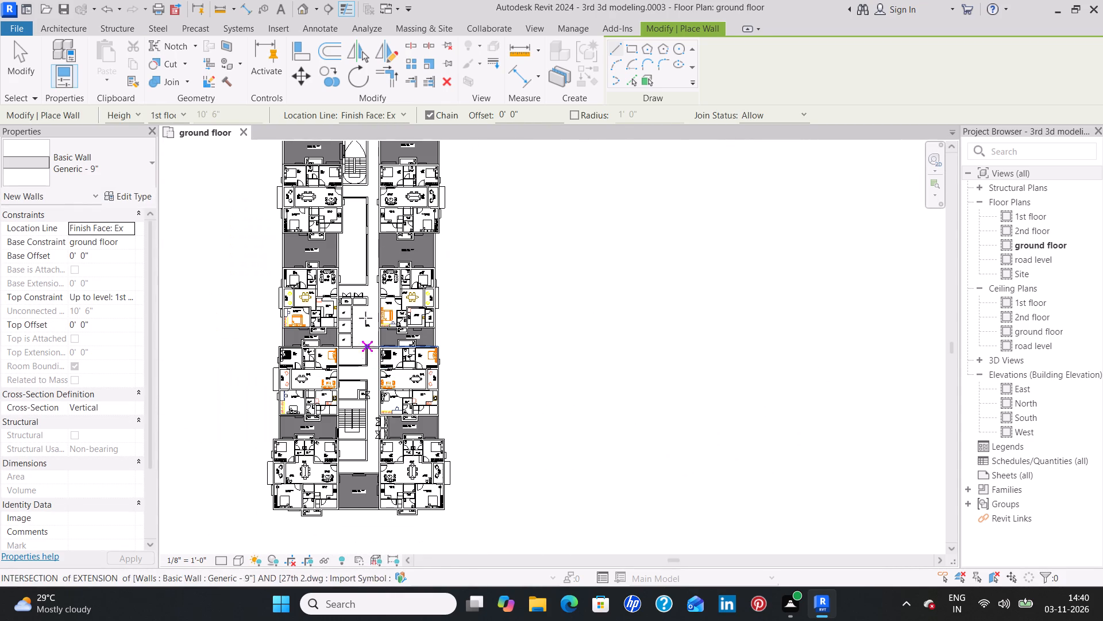
middle_drag(362, 302, 353, 481)
scroll(398, 374, up, 3)
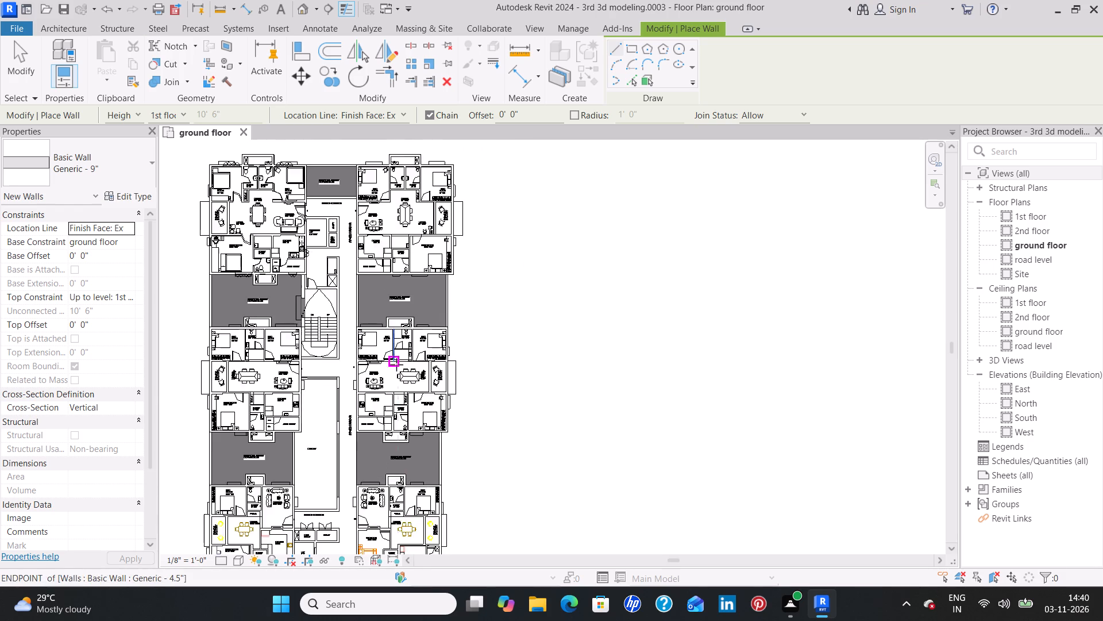
scroll(396, 363, up, 3)
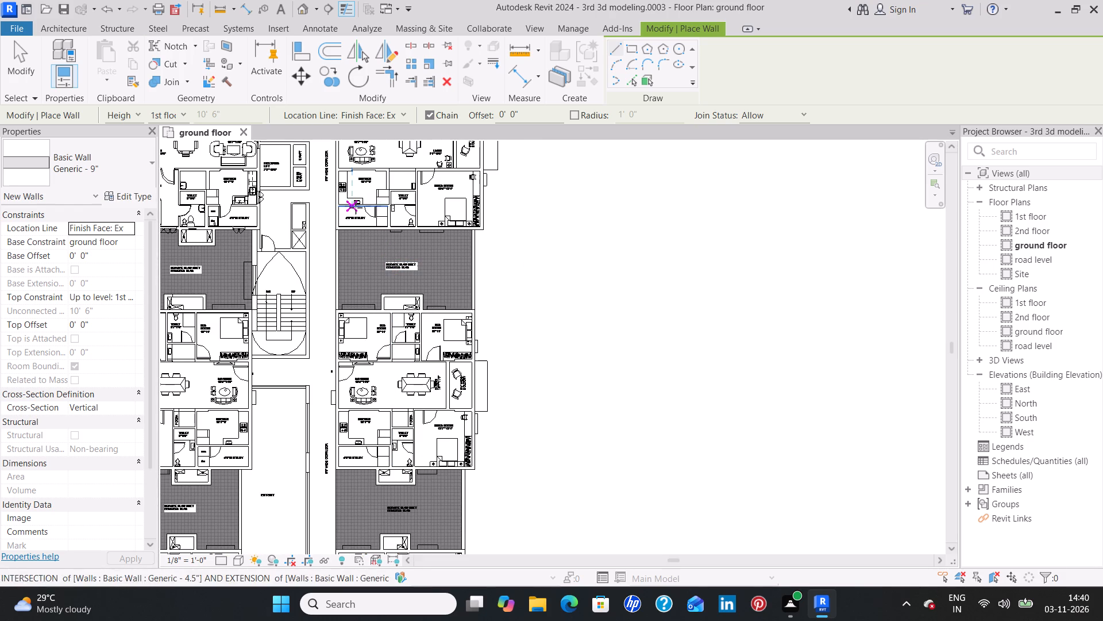
key(Escape)
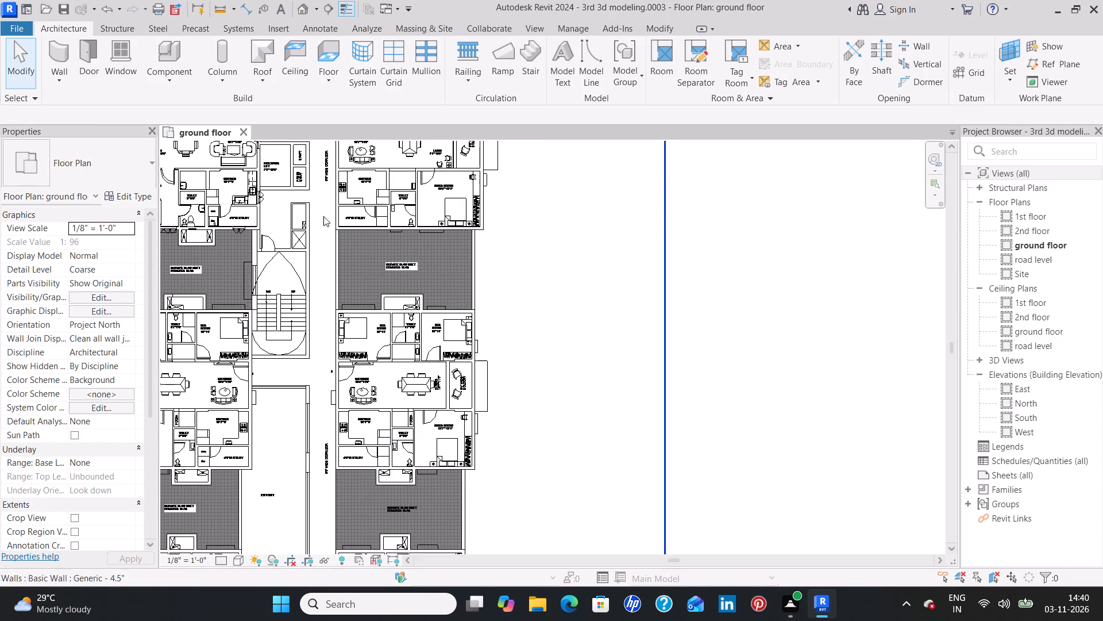
middle_drag(303, 254, 304, 262)
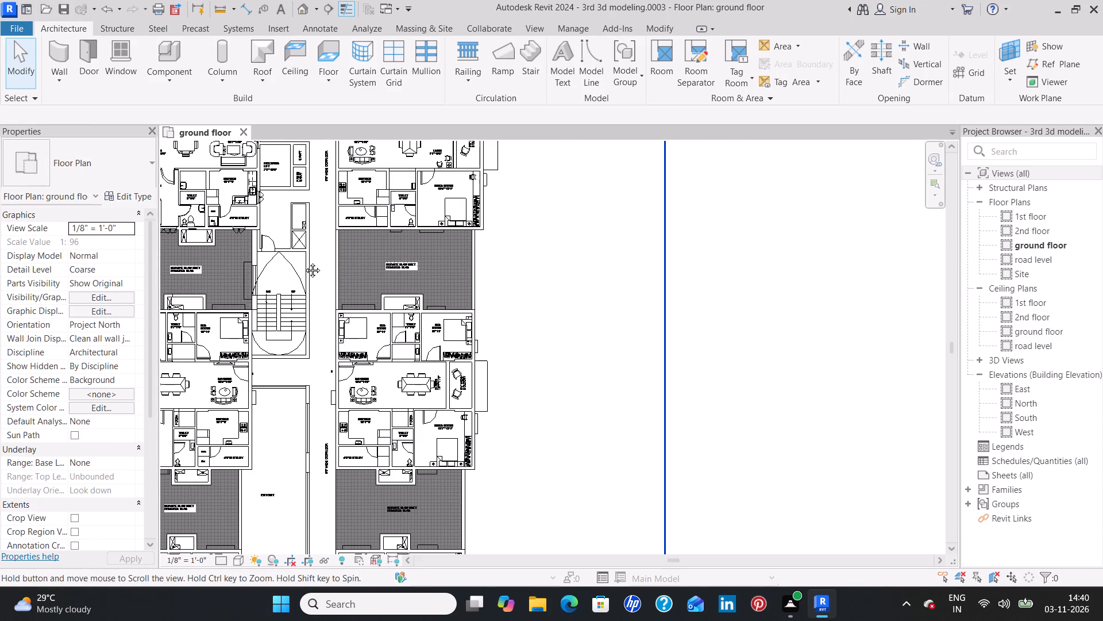
middle_drag(304, 262, 295, 491)
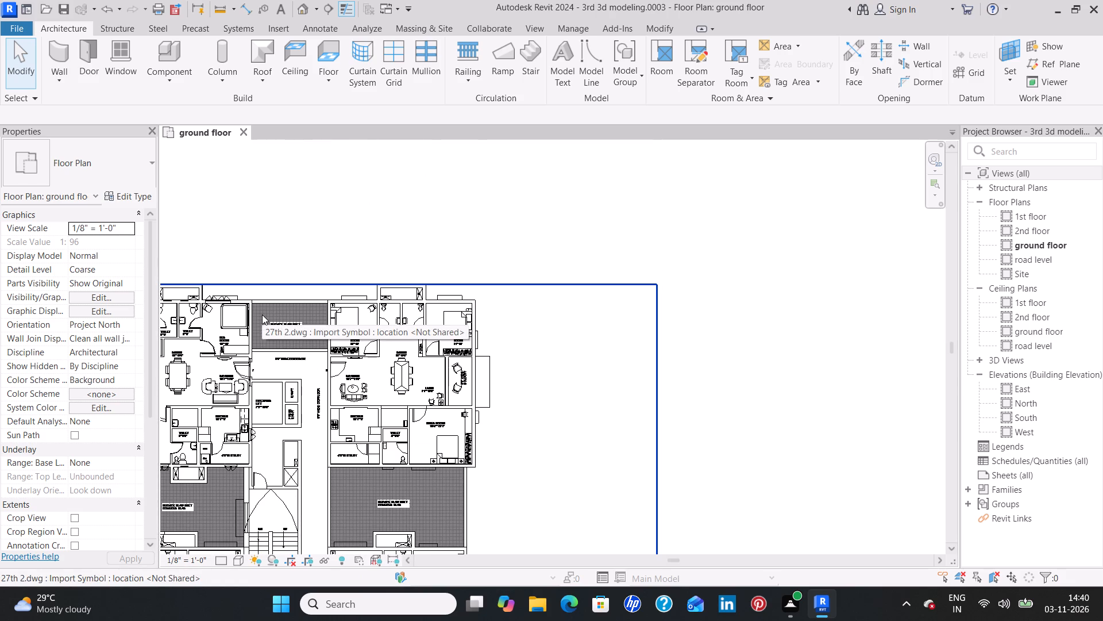
click(57, 53)
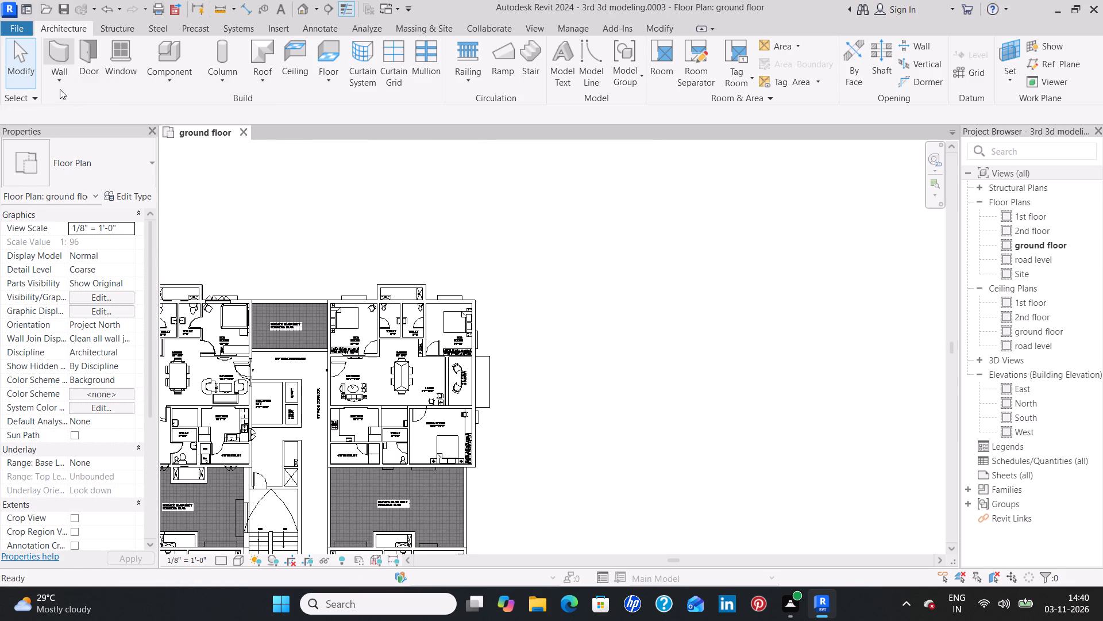
scroll(262, 316, up, 6)
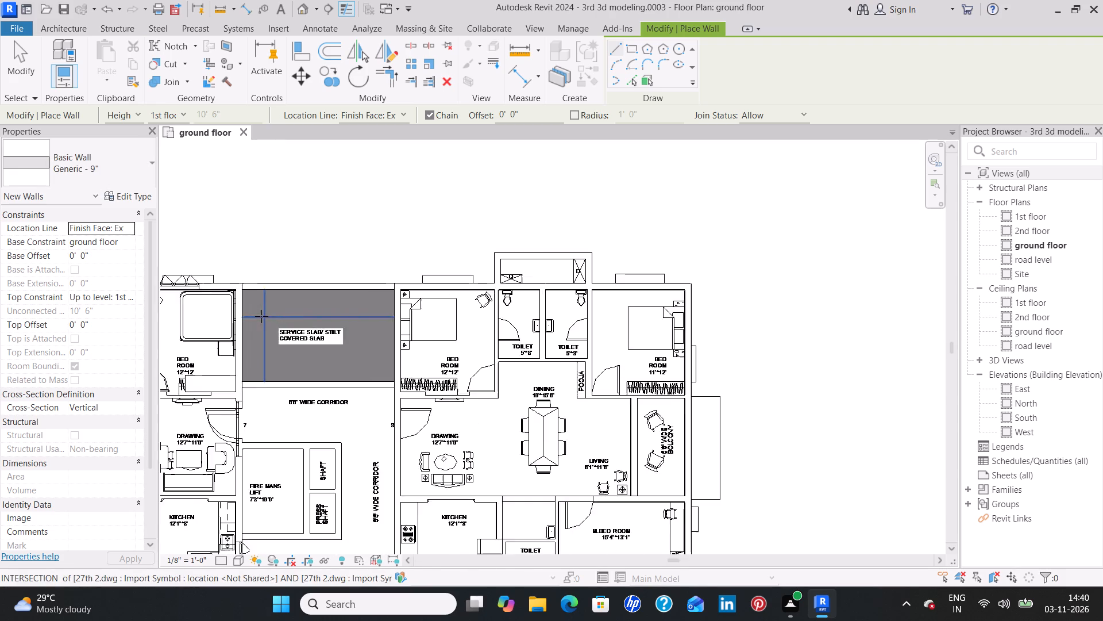
scroll(261, 316, up, 3)
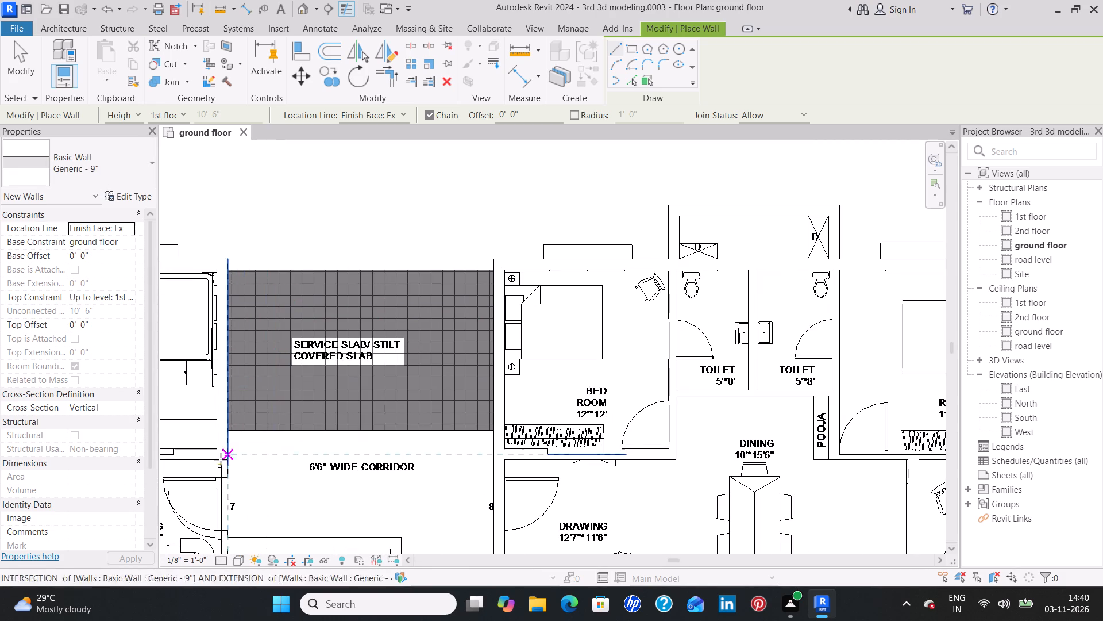
scroll(222, 260, up, 4)
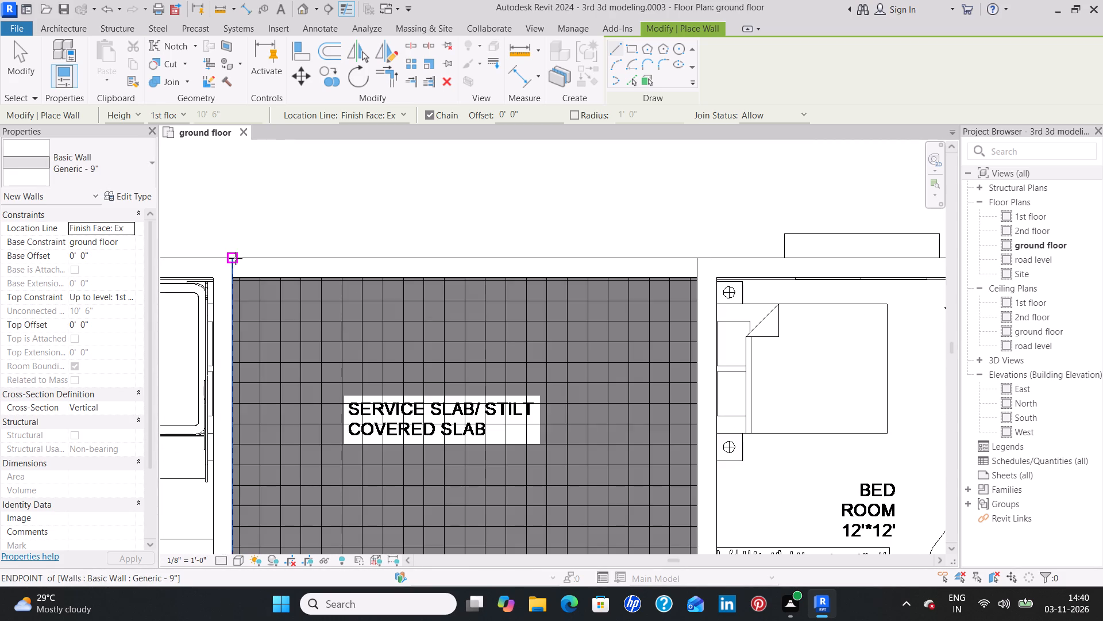
click(233, 257)
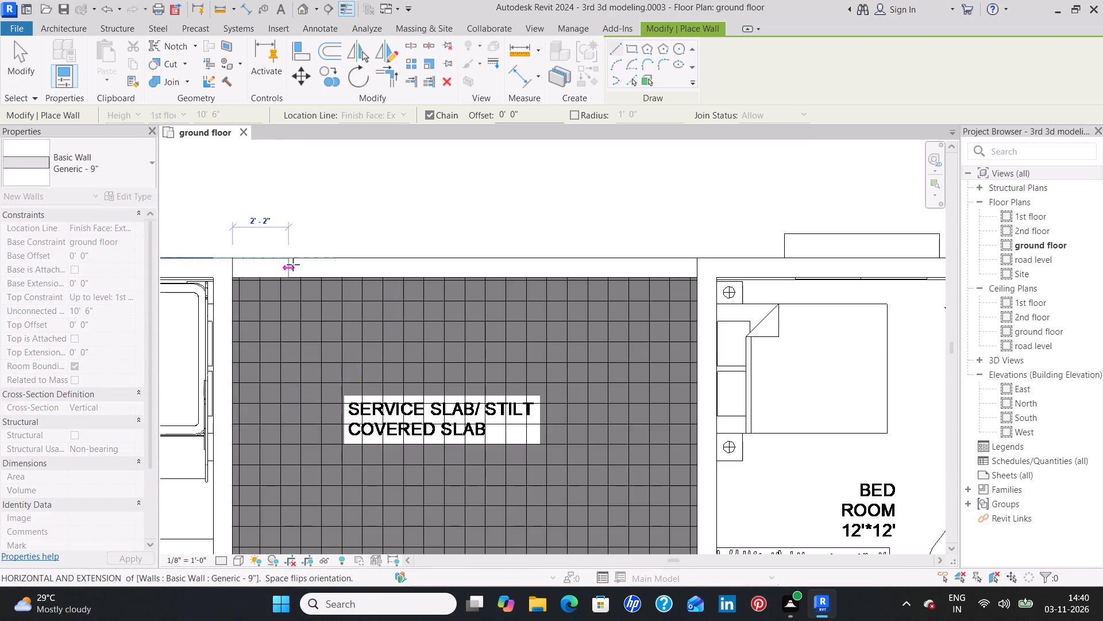
click(696, 256)
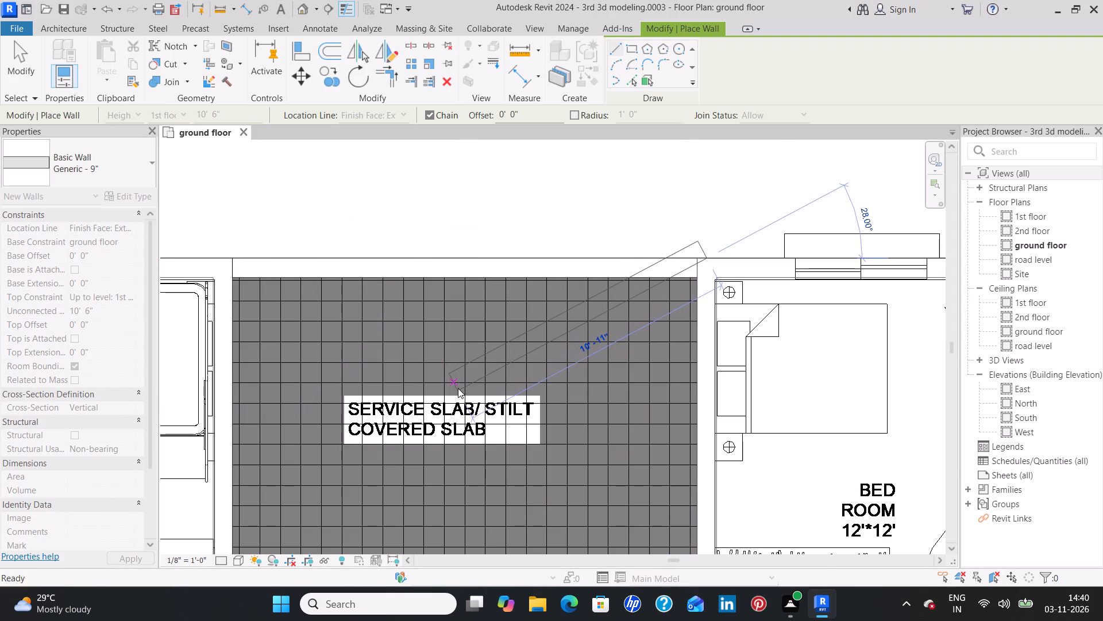
key(Escape)
Draw a Generic - 9" wall across the full width between that service slab and the 6'6" wide corridor.
scroll(458, 388, down, 5)
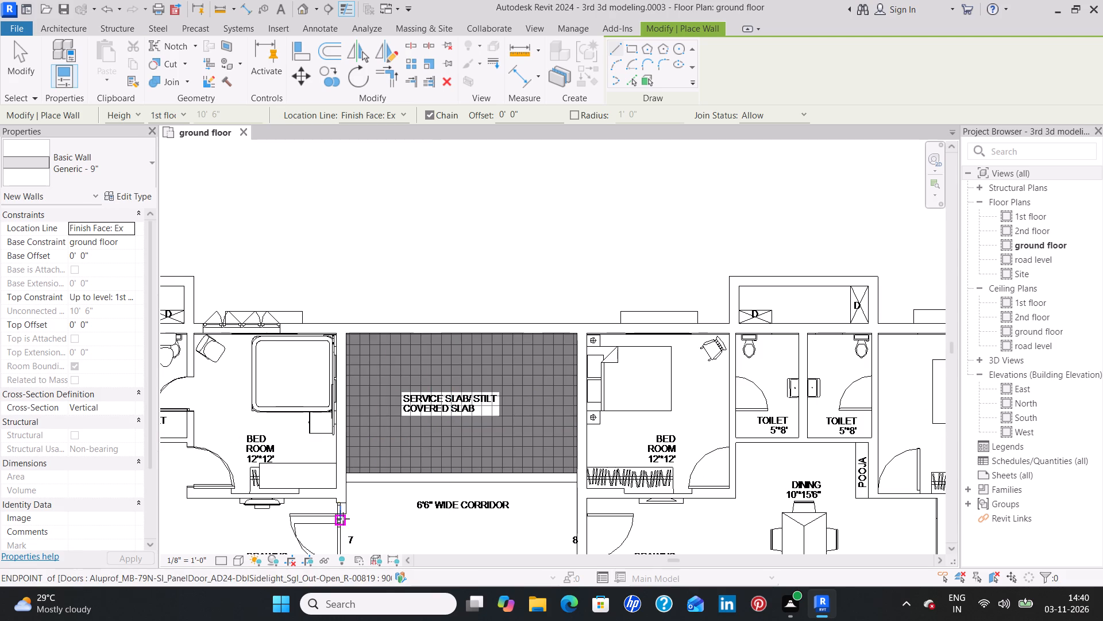
middle_drag(345, 516, 356, 332)
scroll(372, 310, up, 6)
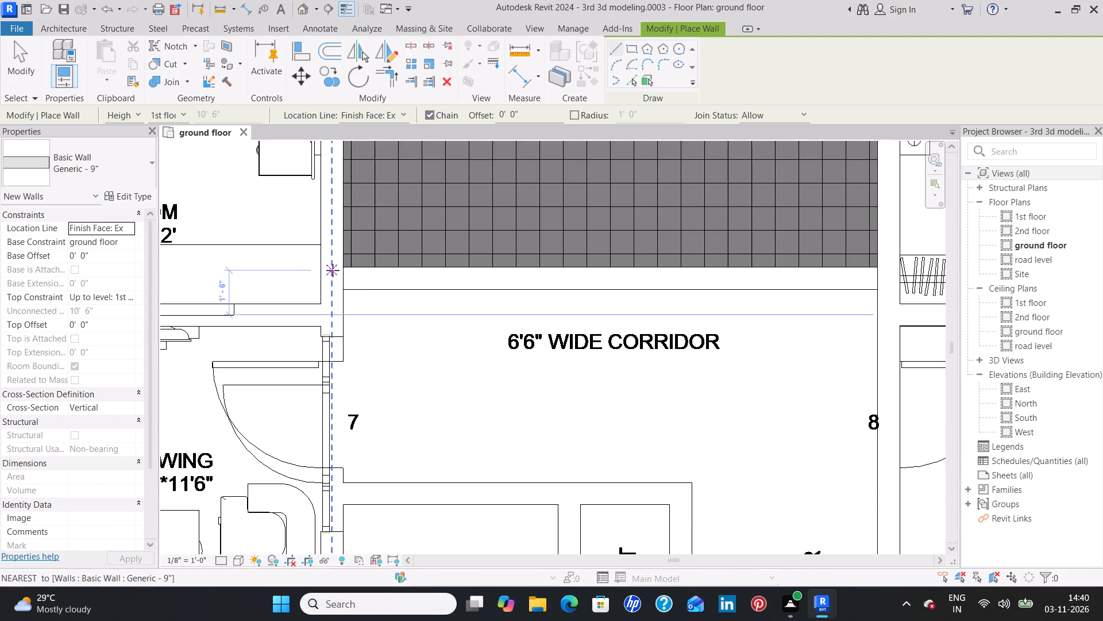
click(344, 267)
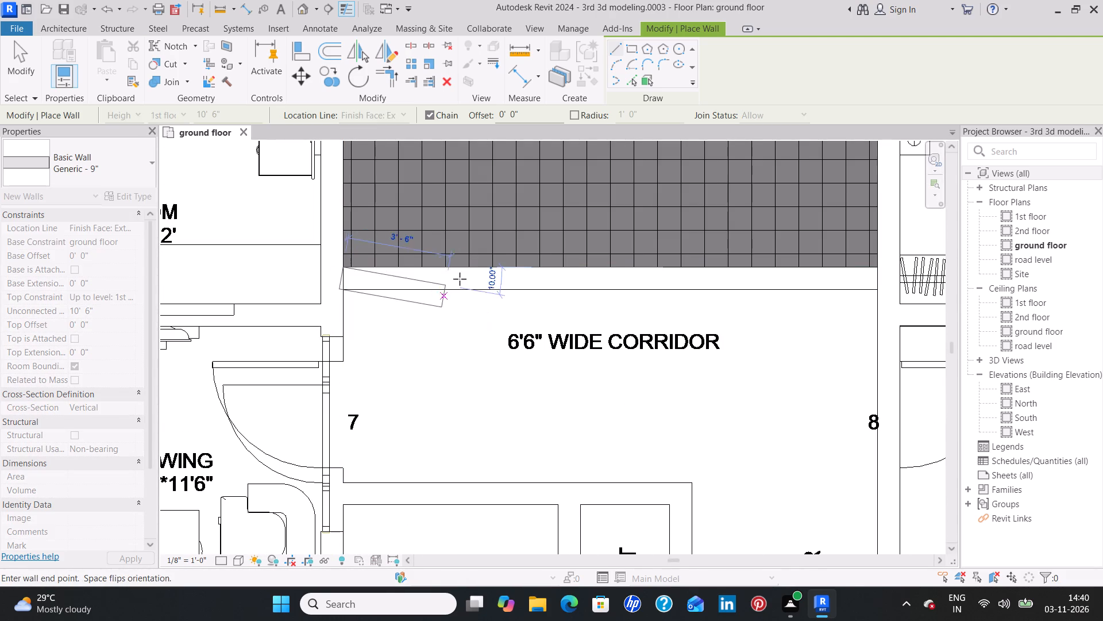
click(878, 263)
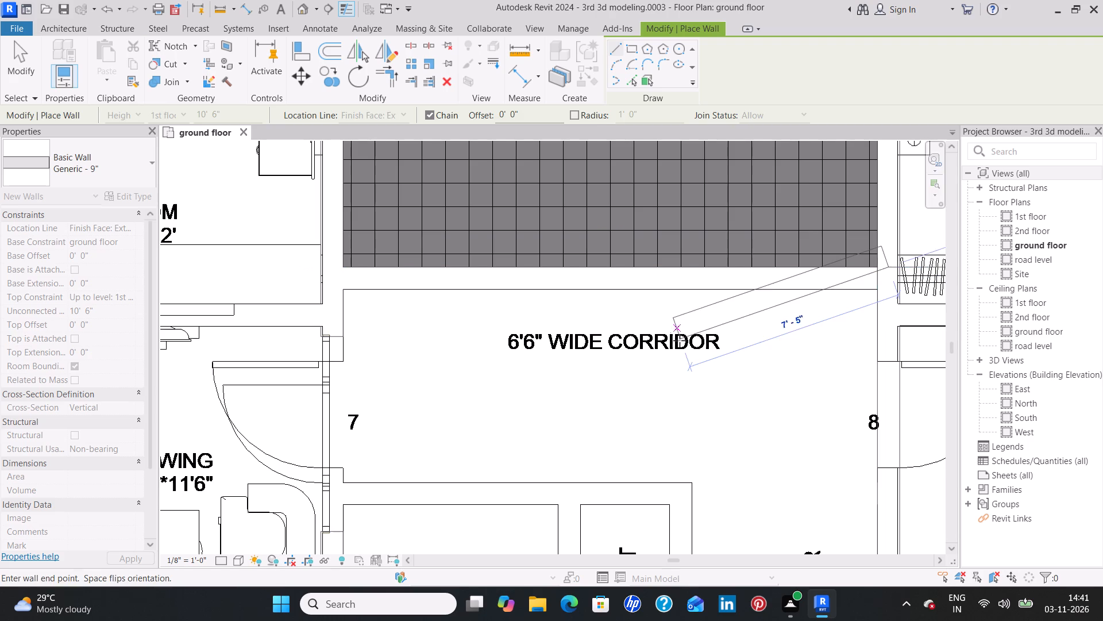
key(Escape)
Leave wall placement and save the project, keeping the current backup file instead of switching to 3rd 3d modeling.rvt.
scroll(579, 375, down, 4)
middle_drag(535, 409, 528, 400)
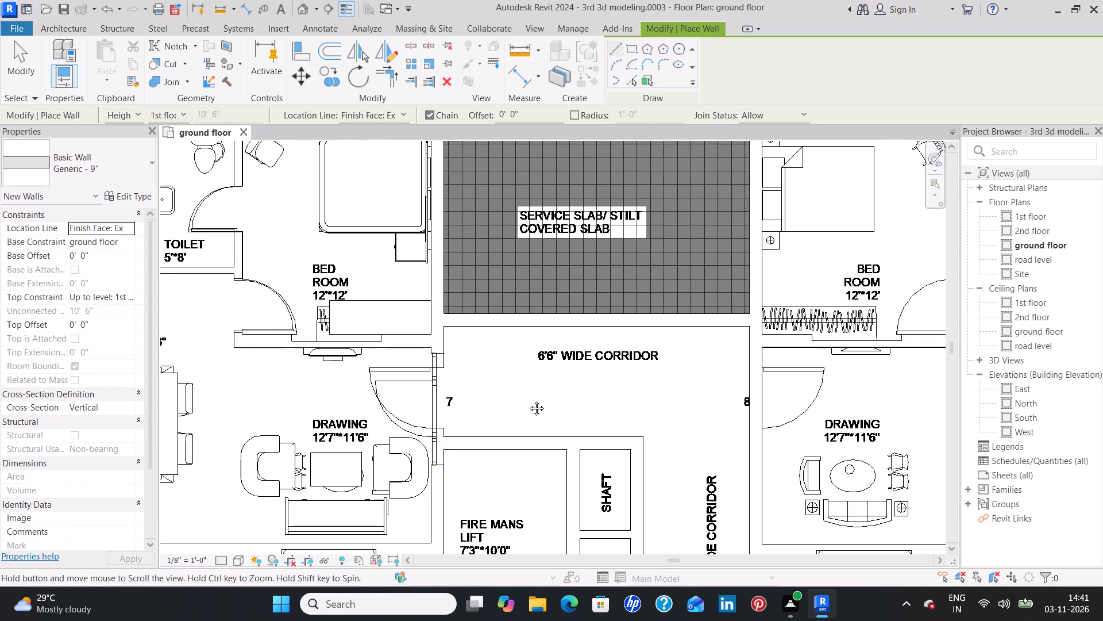
middle_drag(528, 400, 446, 250)
scroll(358, 282, up, 2)
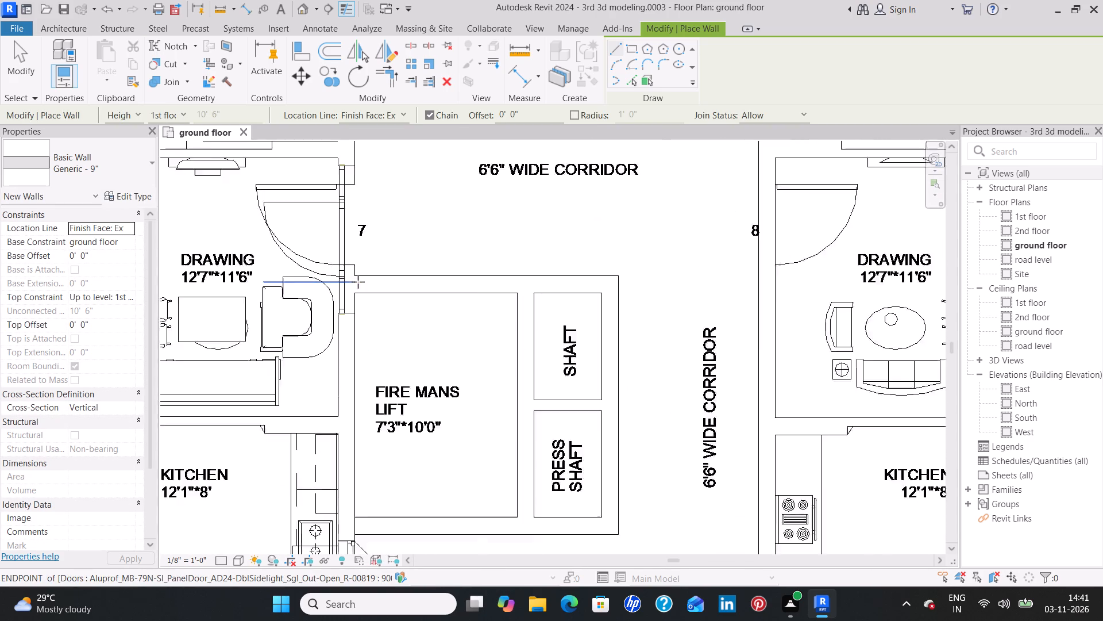
scroll(358, 282, up, 1)
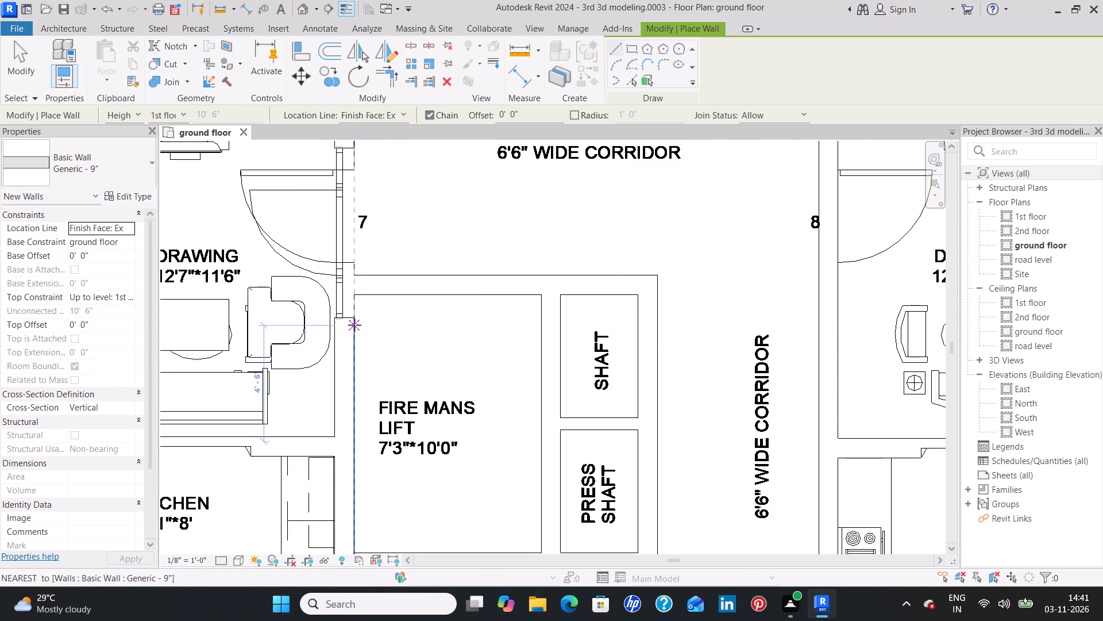
key(Escape)
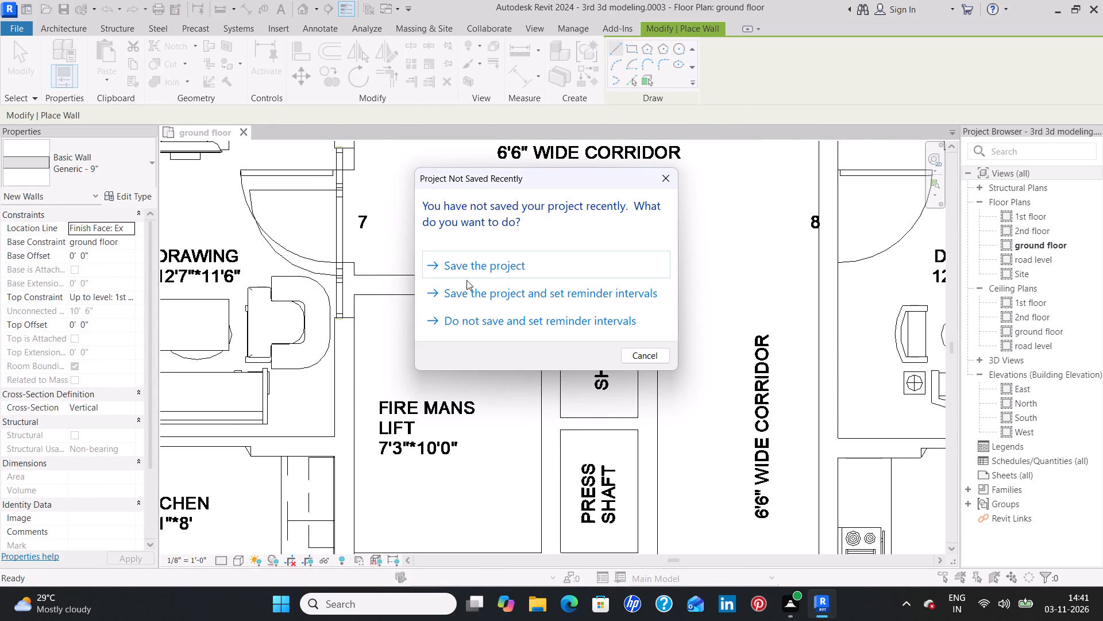
click(490, 263)
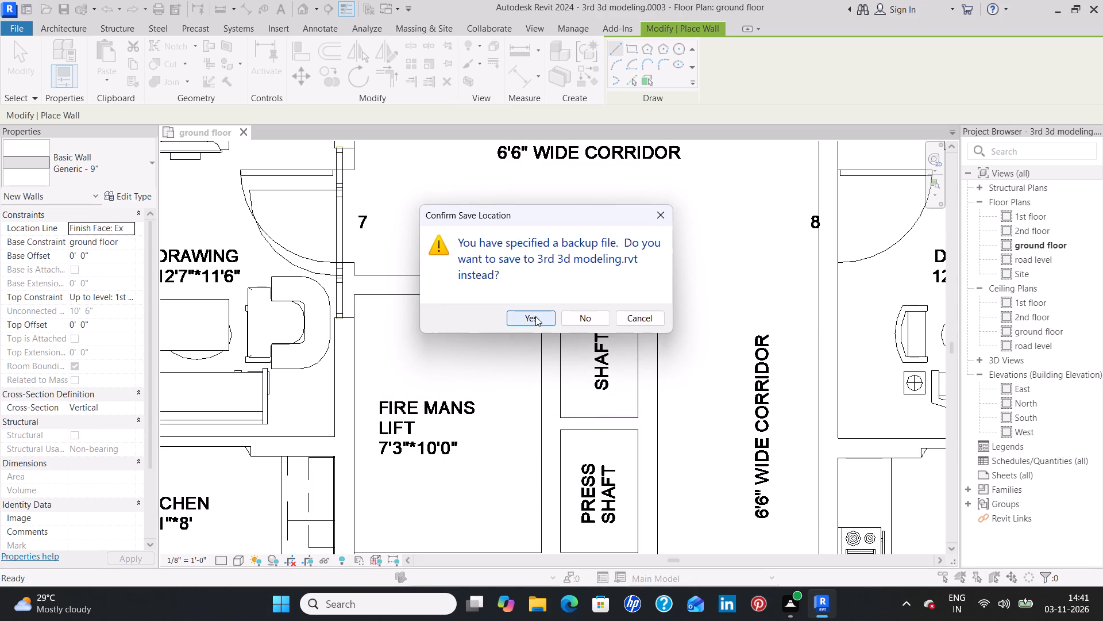
click(588, 315)
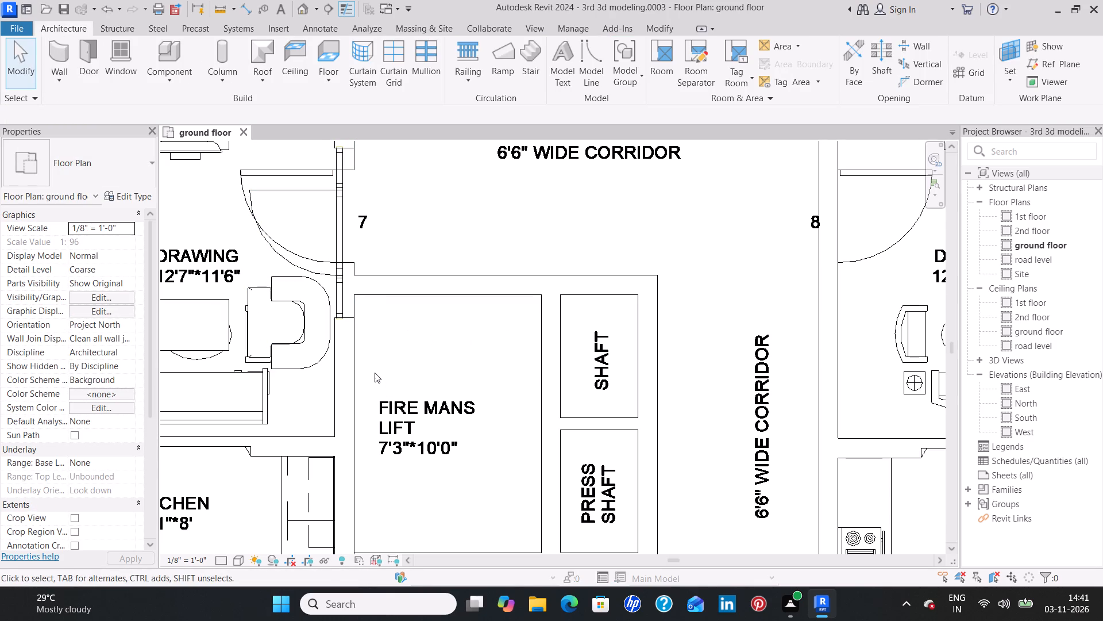
Delete the Aluprof 900 x 2100 double-sidelight door between the drawing room and the corridor beside the fireman's lift.
middle_drag(375, 225, 391, 314)
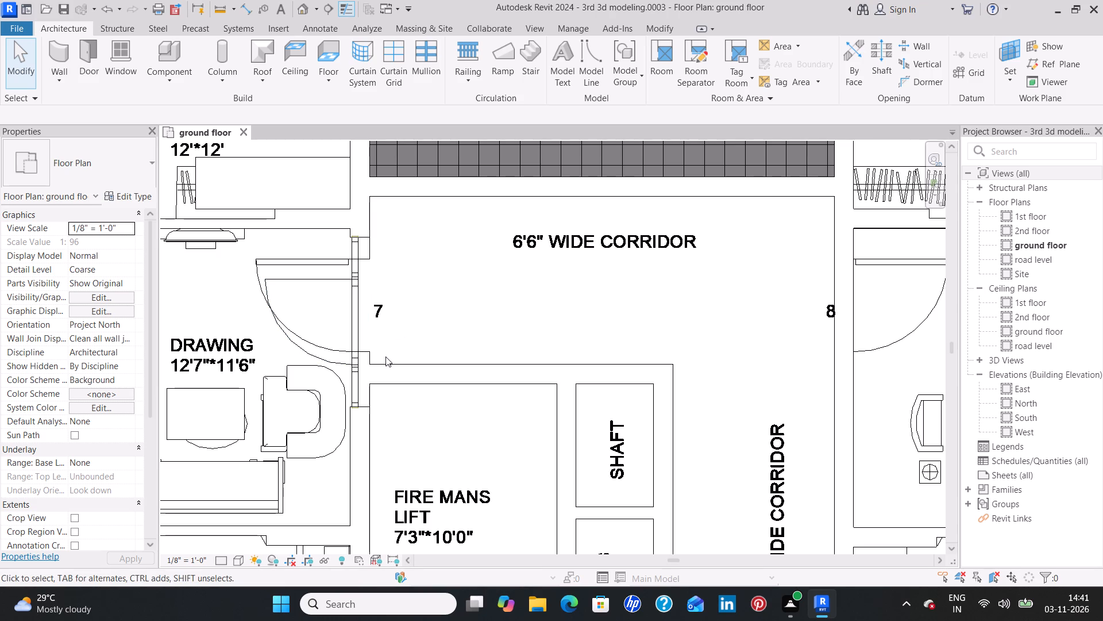
scroll(392, 393, down, 2)
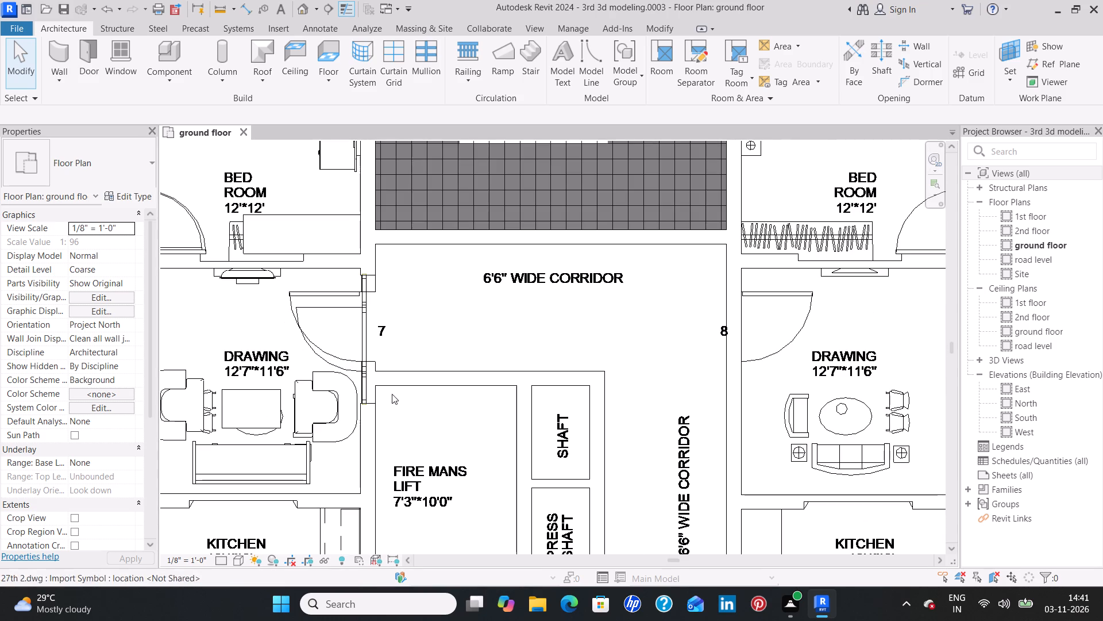
middle_drag(385, 398, 387, 364)
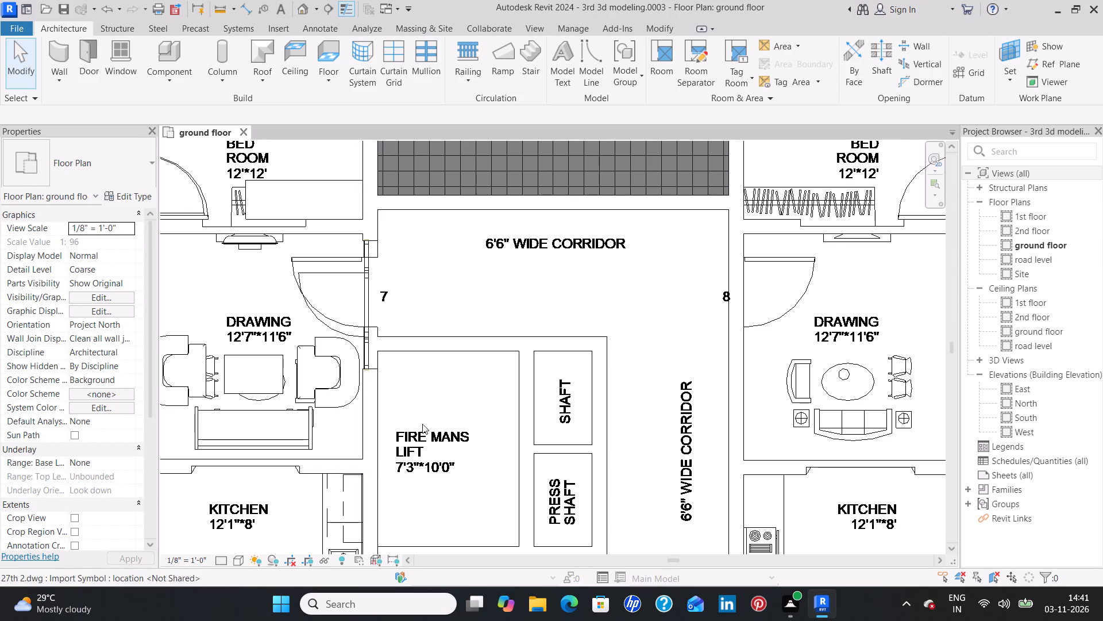
scroll(433, 401, down, 1)
middle_drag(435, 398, 421, 358)
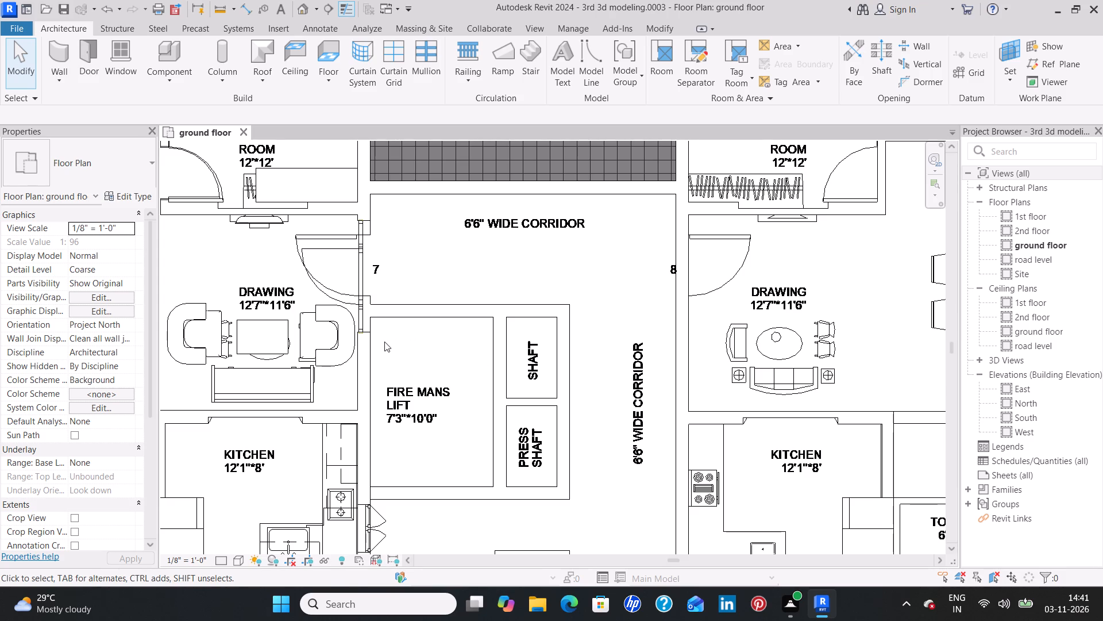
click(361, 320)
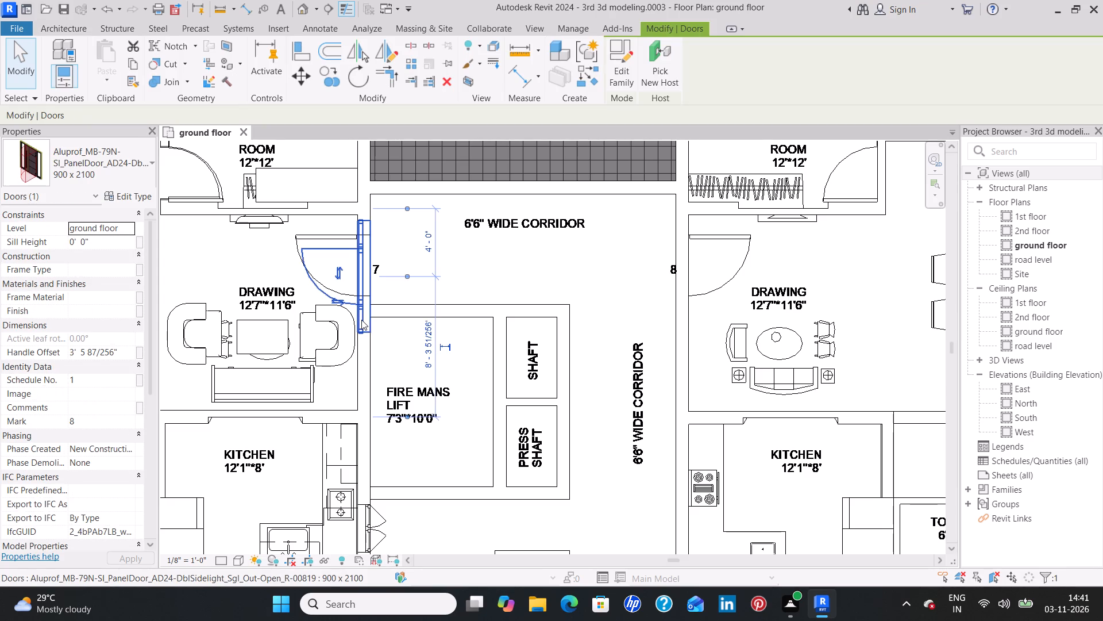
key(Delete)
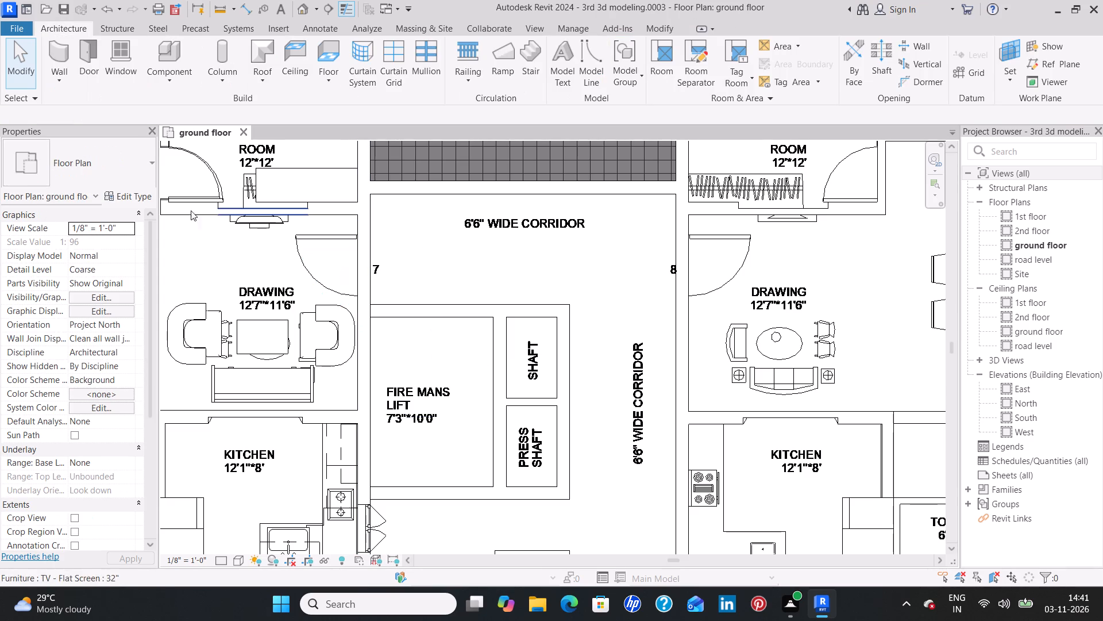
Load the residential door family Door-Interior-Double-Pocket-2_Panel-Wood in type 60" x 84", leaving door placement without inserting it.
click(88, 55)
click(98, 177)
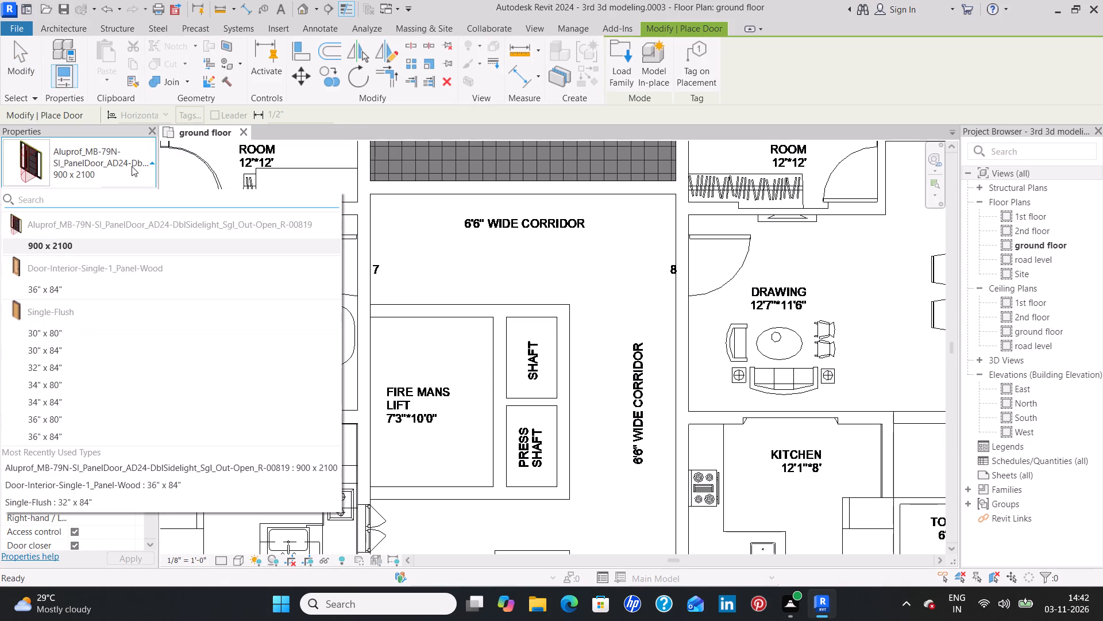
click(619, 58)
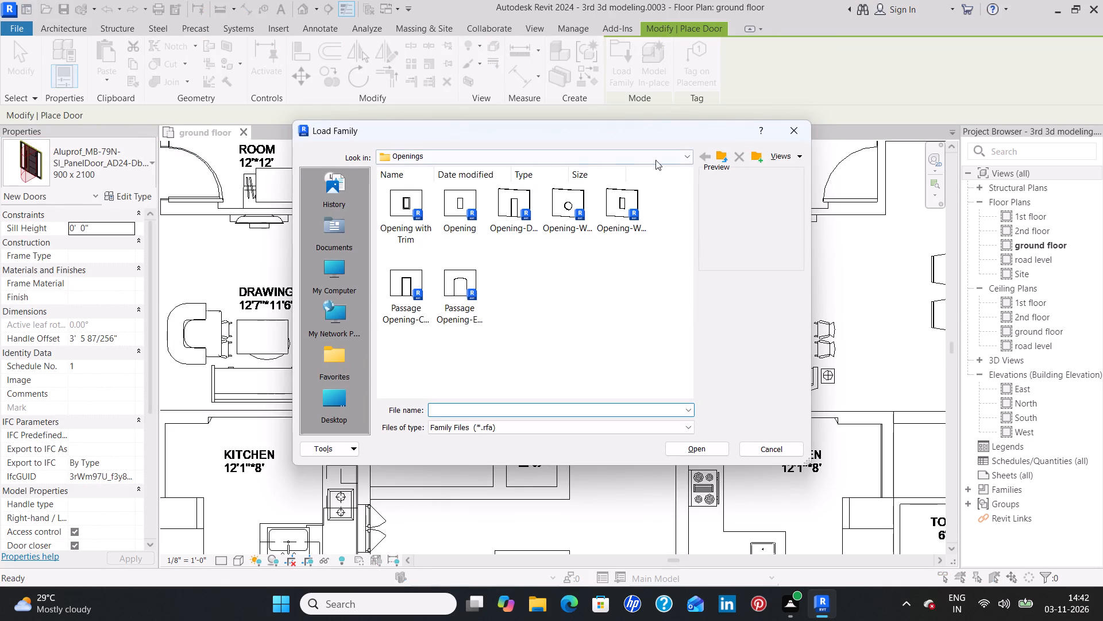
click(688, 155)
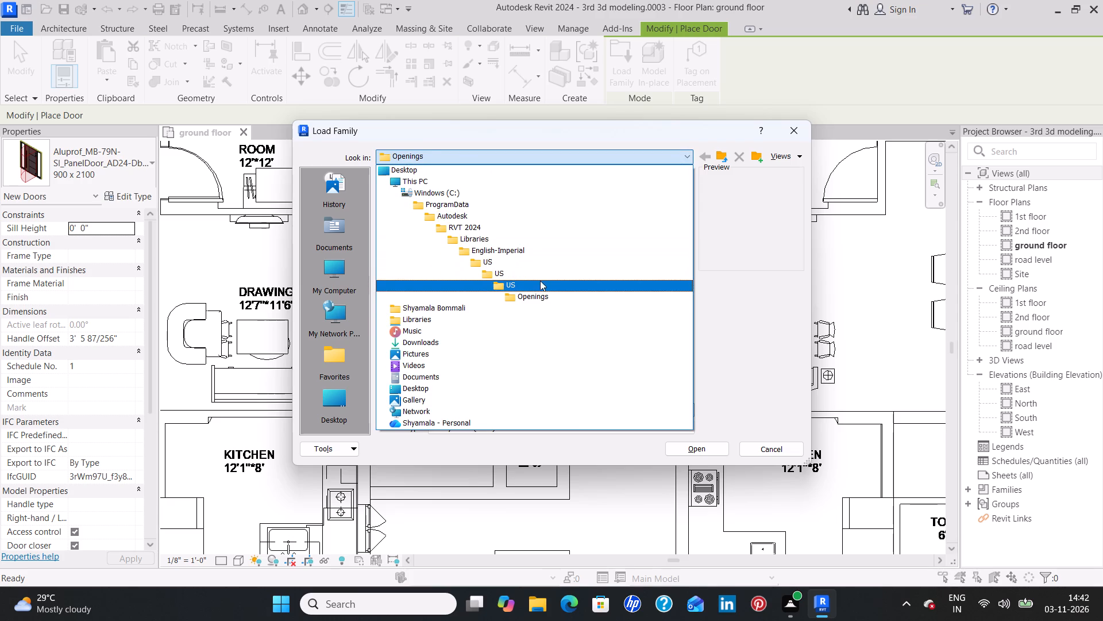
click(547, 289)
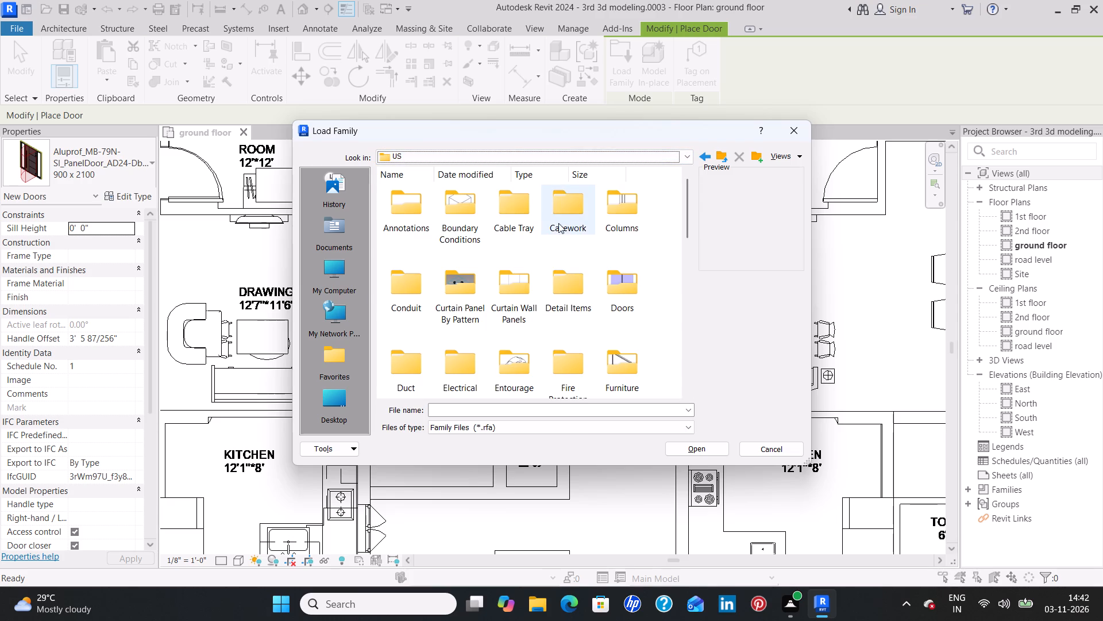
double_click(623, 279)
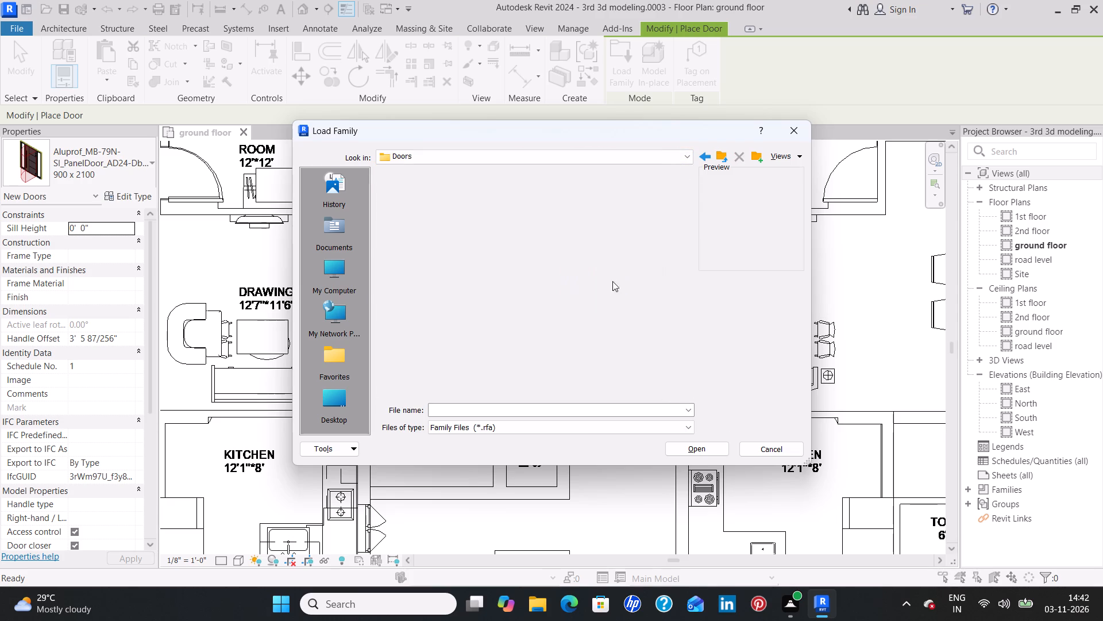
double_click(506, 209)
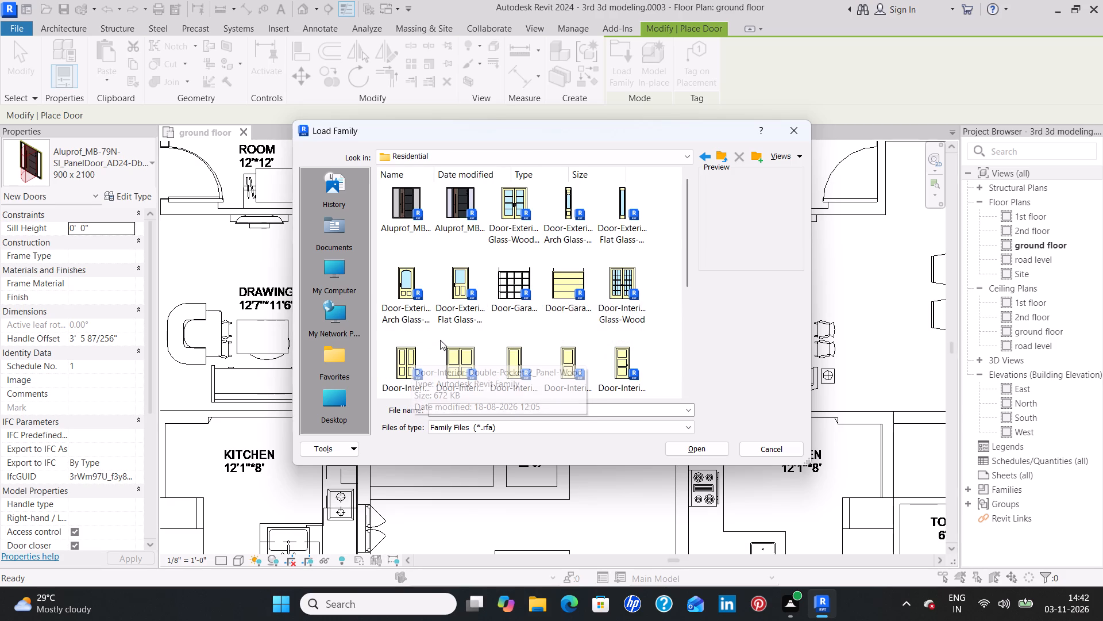
click(403, 351)
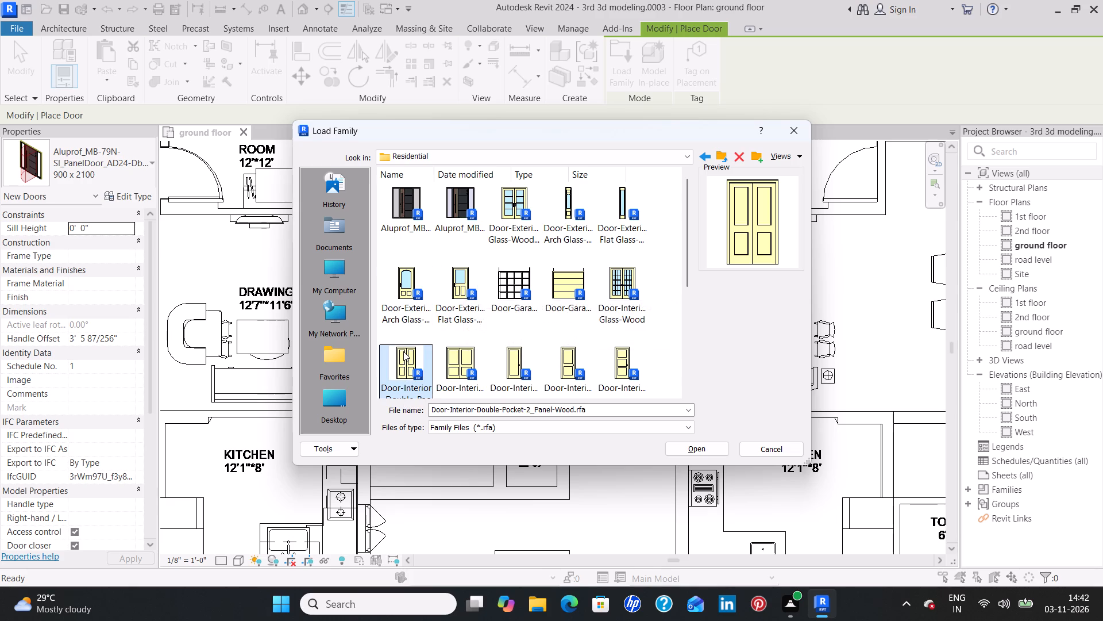
click(697, 447)
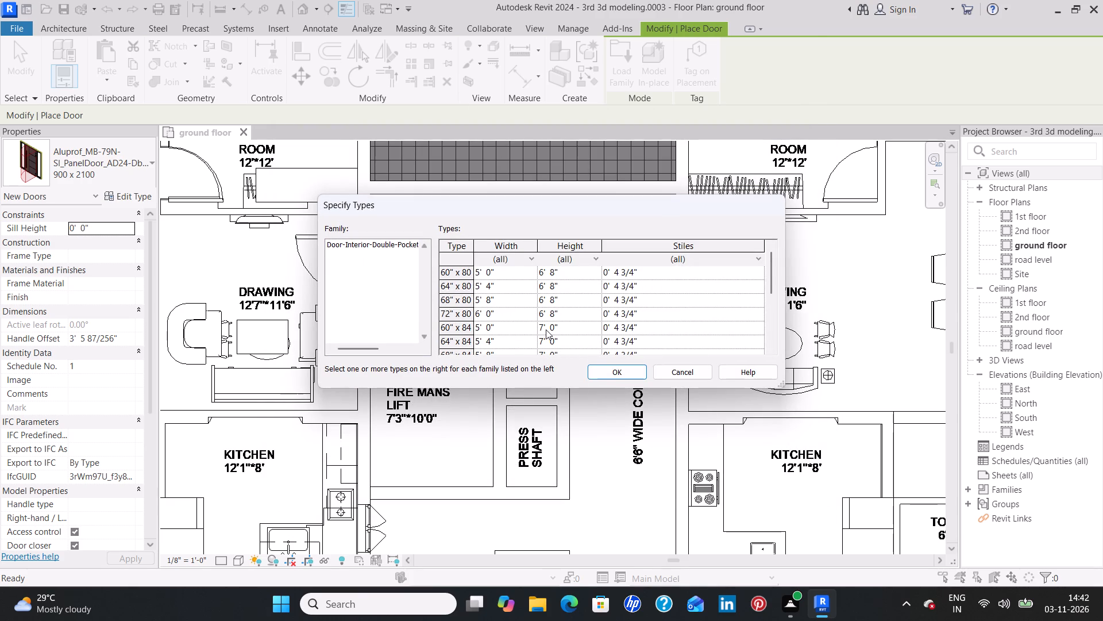
scroll(545, 329, down, 1)
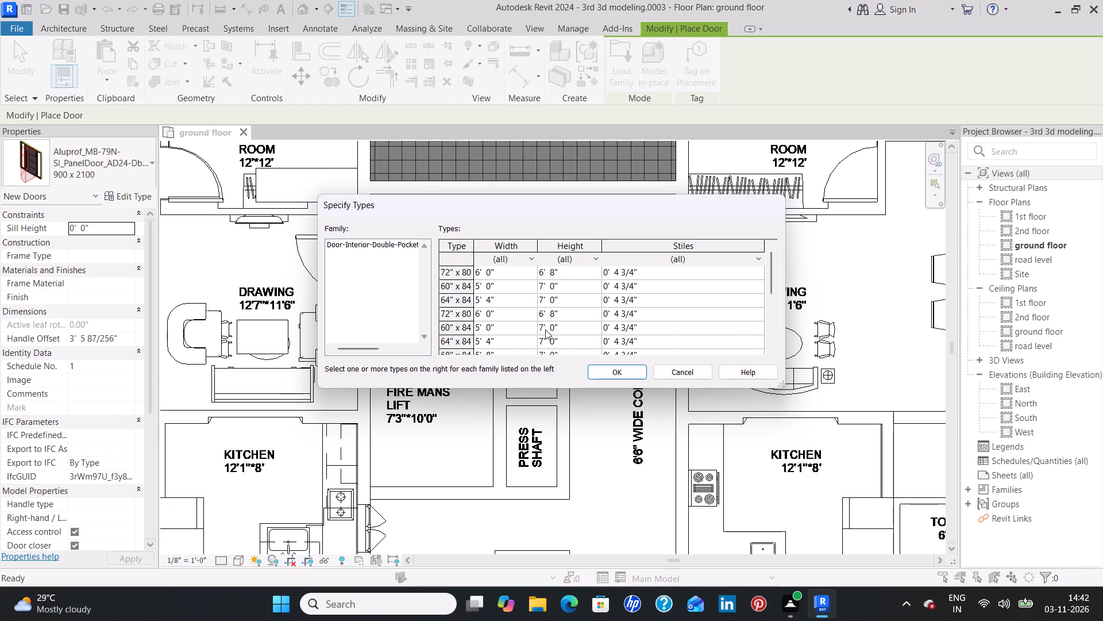
scroll(545, 329, down, 1)
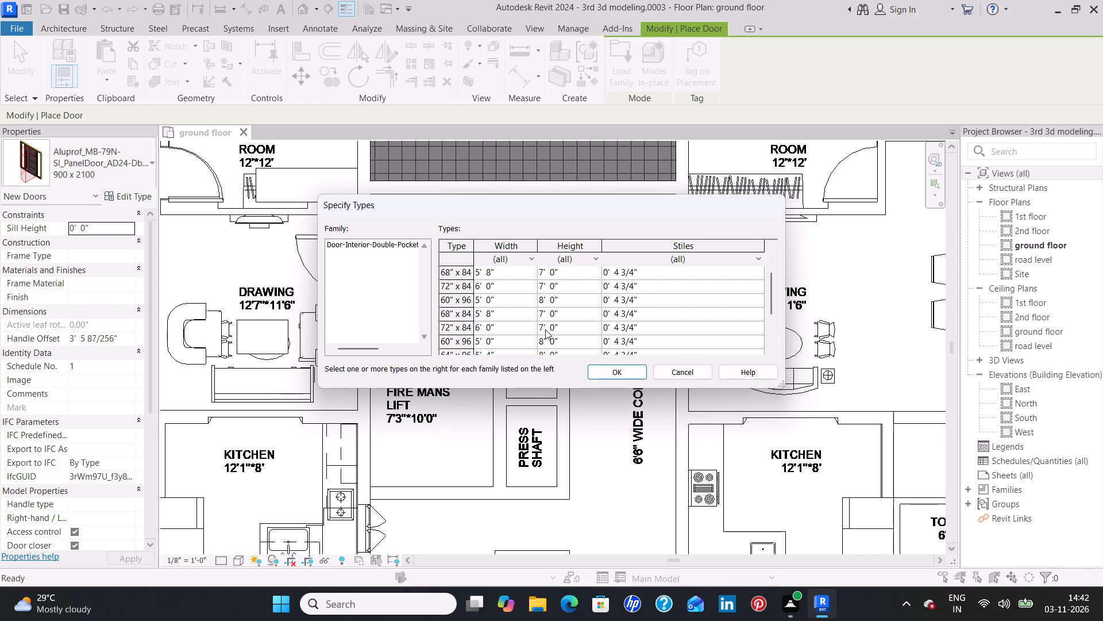
scroll(545, 329, up, 1)
click(530, 286)
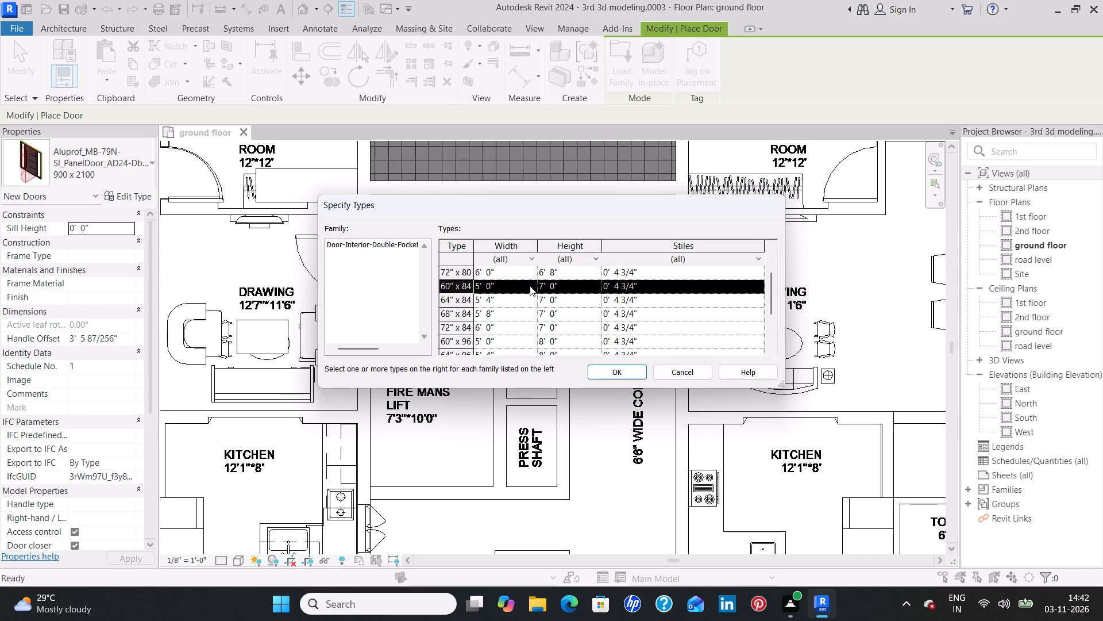
click(637, 375)
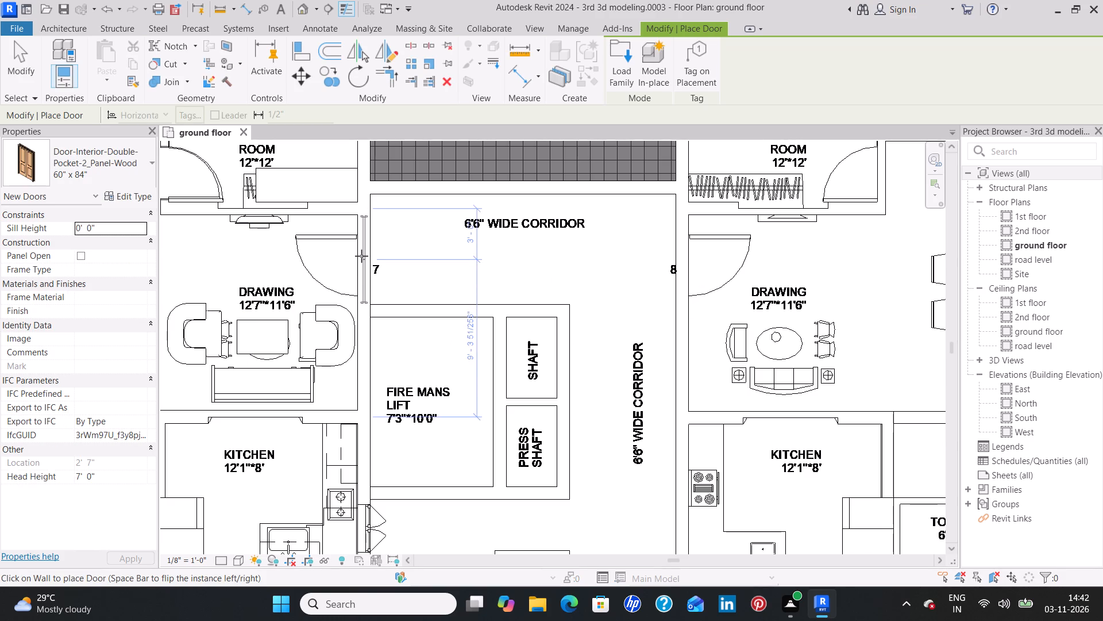
key(Escape)
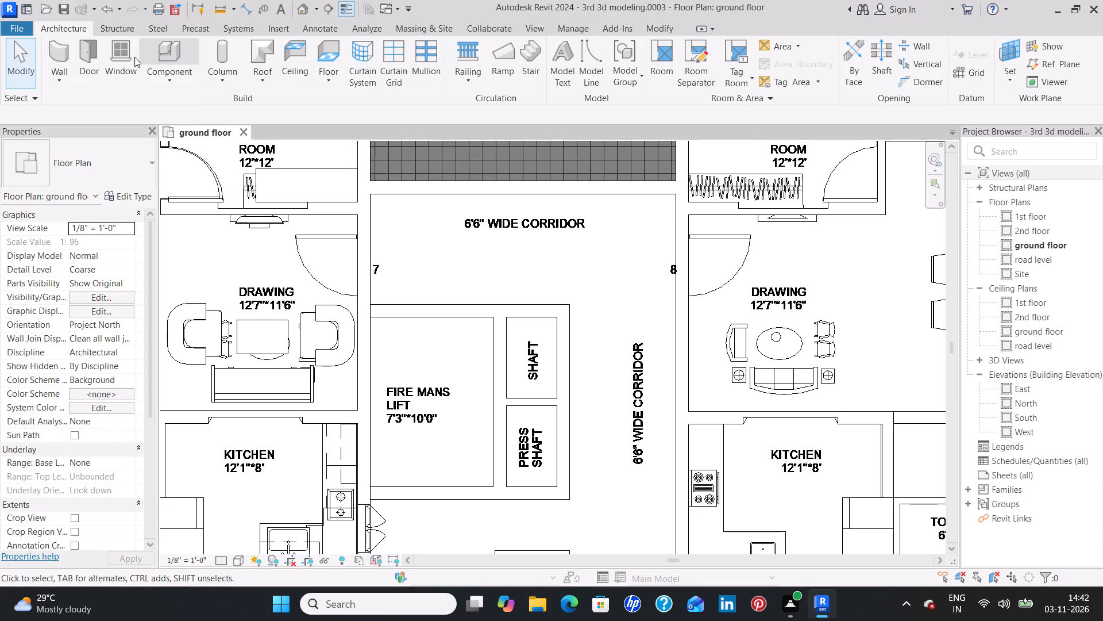
Load the residential door family Door-Exterior-Single-Entry-Half Arch Glass-Wood_Clad in type 36" x 84" for the drawing room entrance.
click(83, 55)
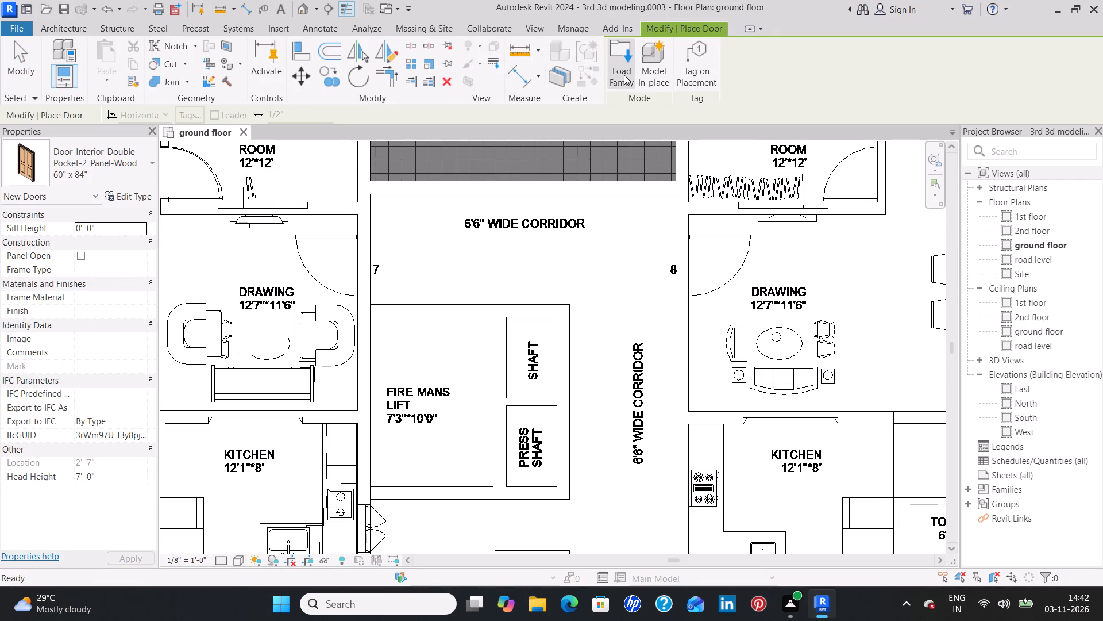
click(624, 75)
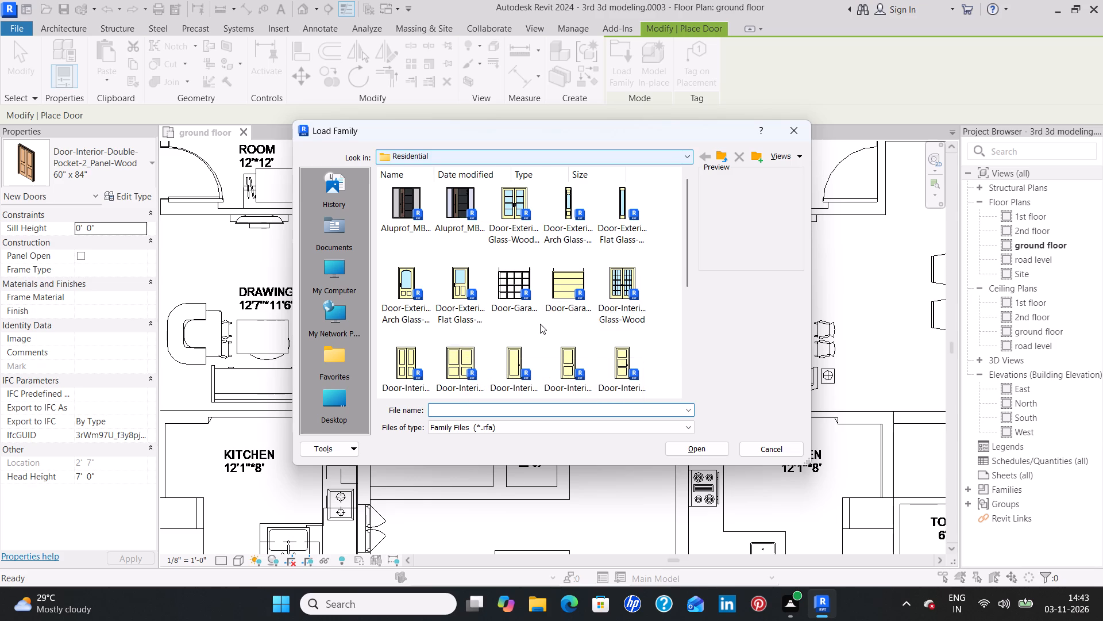
scroll(540, 324, down, 1)
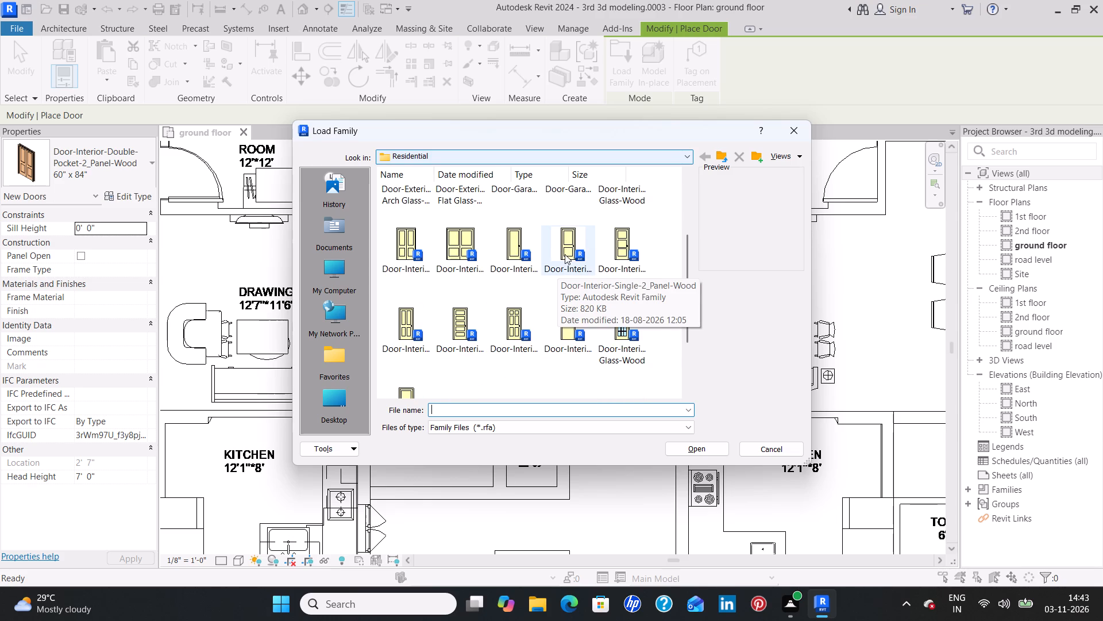
scroll(564, 260, up, 1)
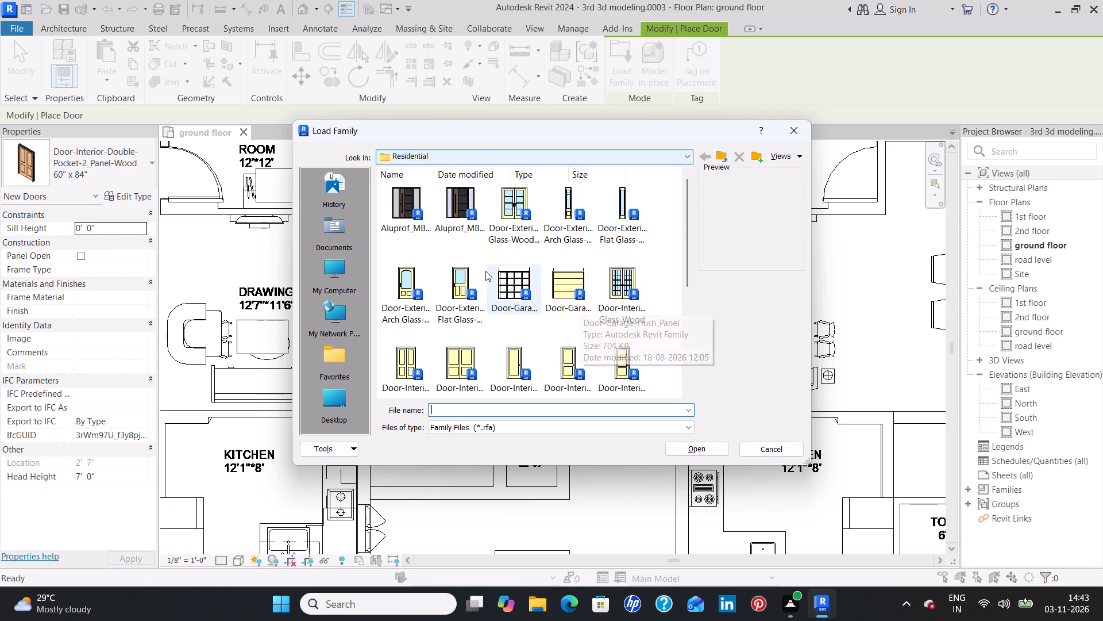
click(717, 156)
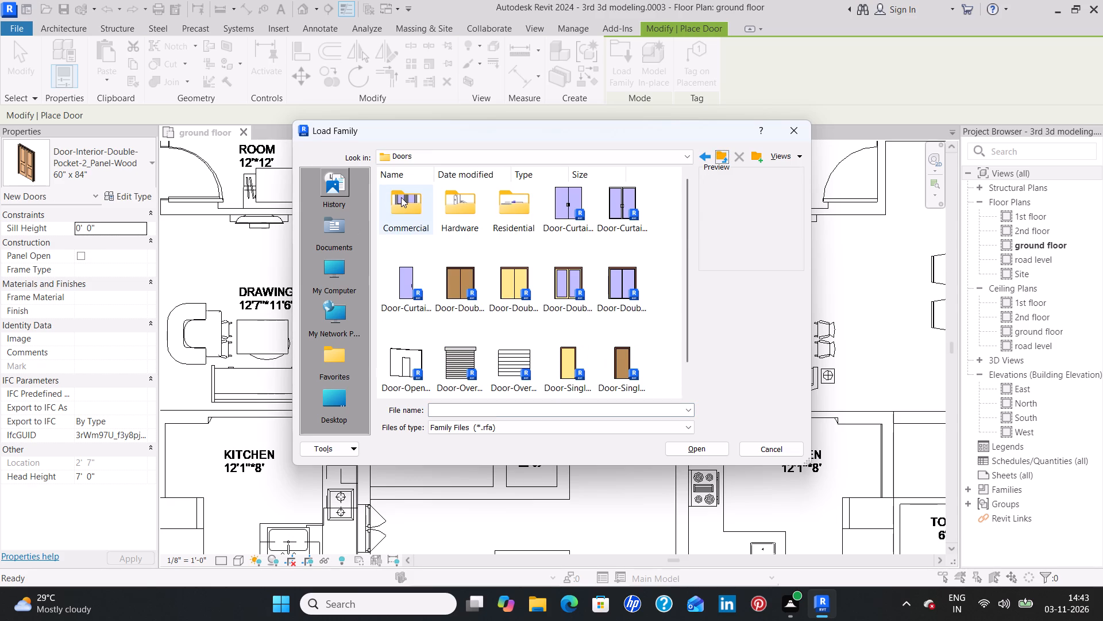
scroll(523, 296, down, 2)
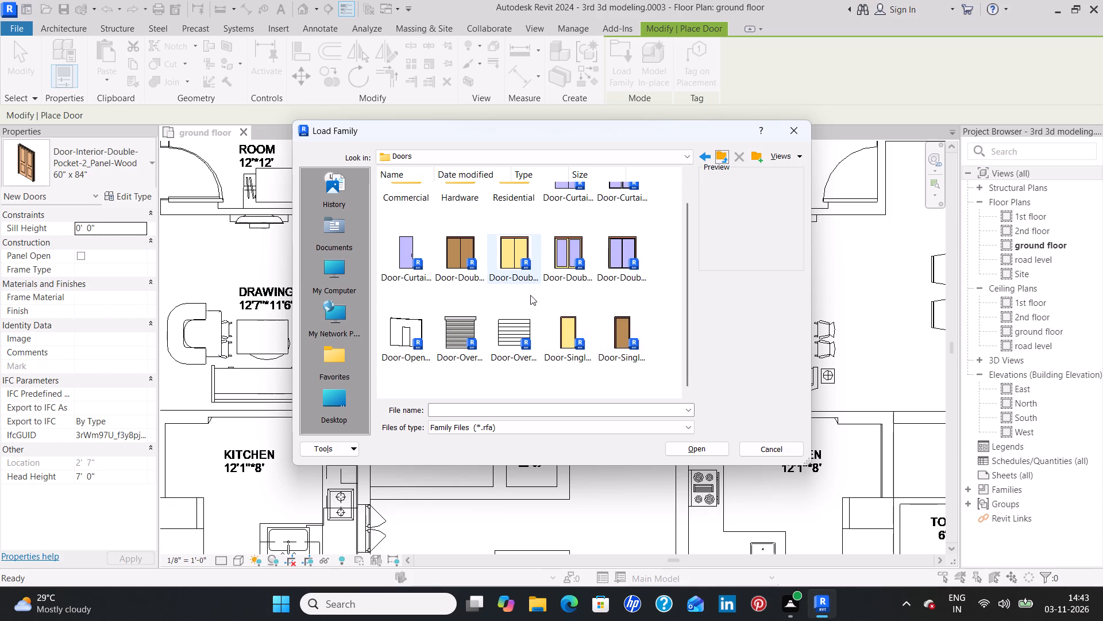
scroll(532, 260, up, 2)
double_click(507, 210)
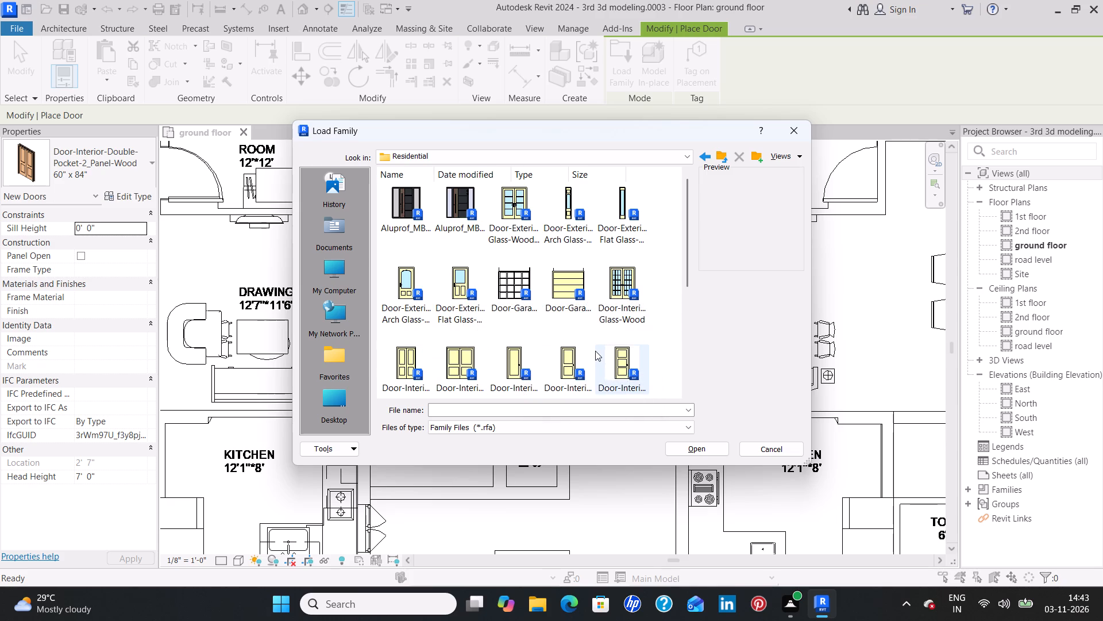
scroll(595, 351, down, 1)
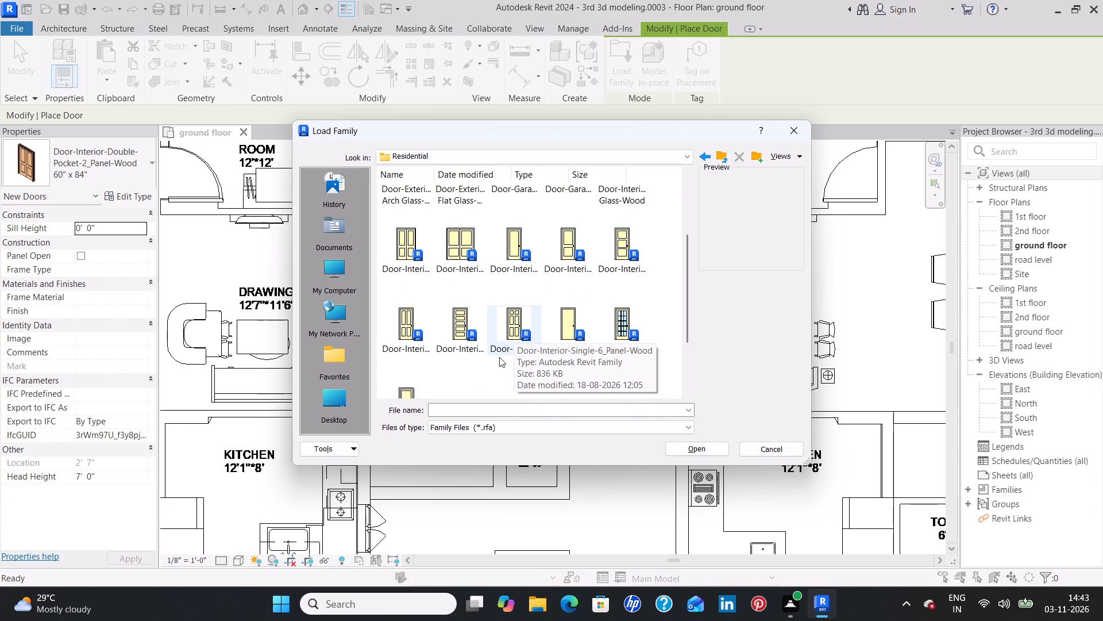
scroll(492, 263, up, 1)
scroll(491, 263, down, 1)
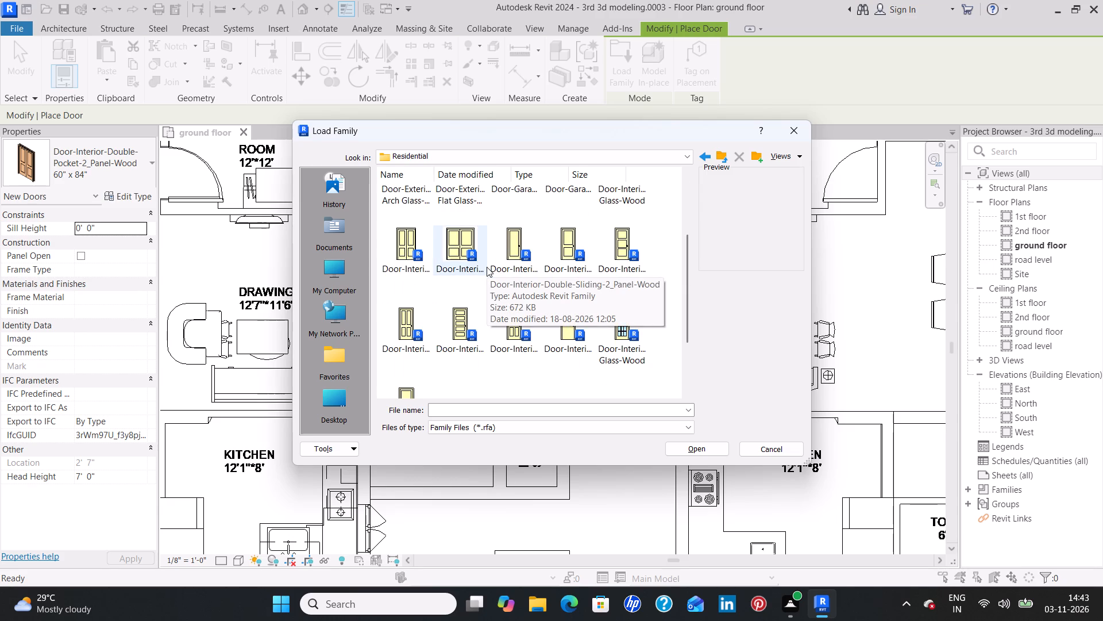
scroll(487, 267, up, 1)
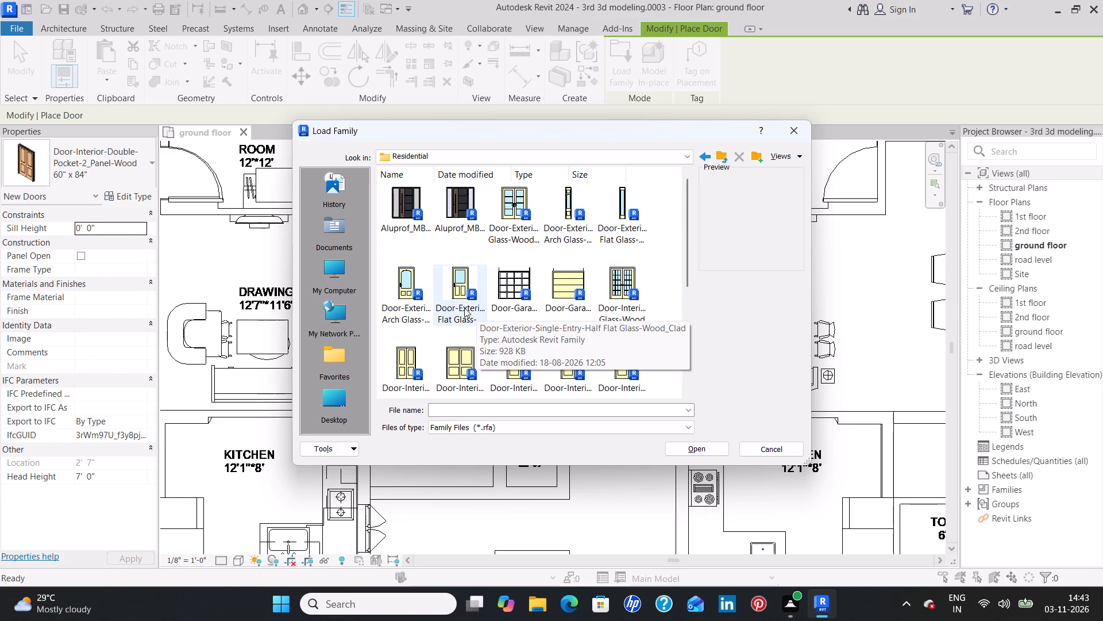
click(398, 308)
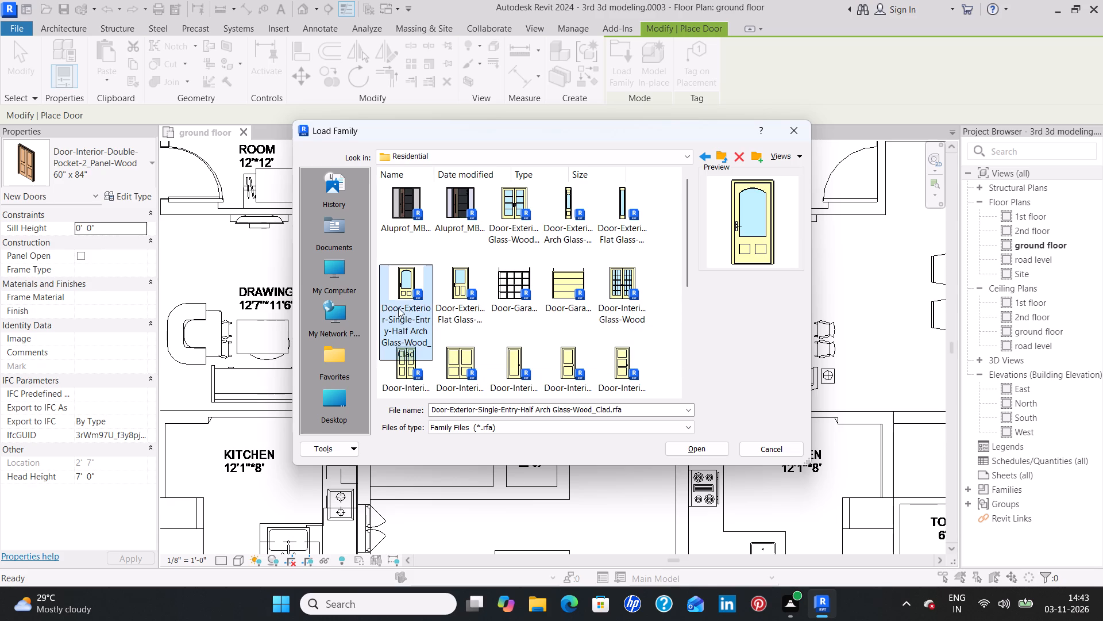
click(700, 455)
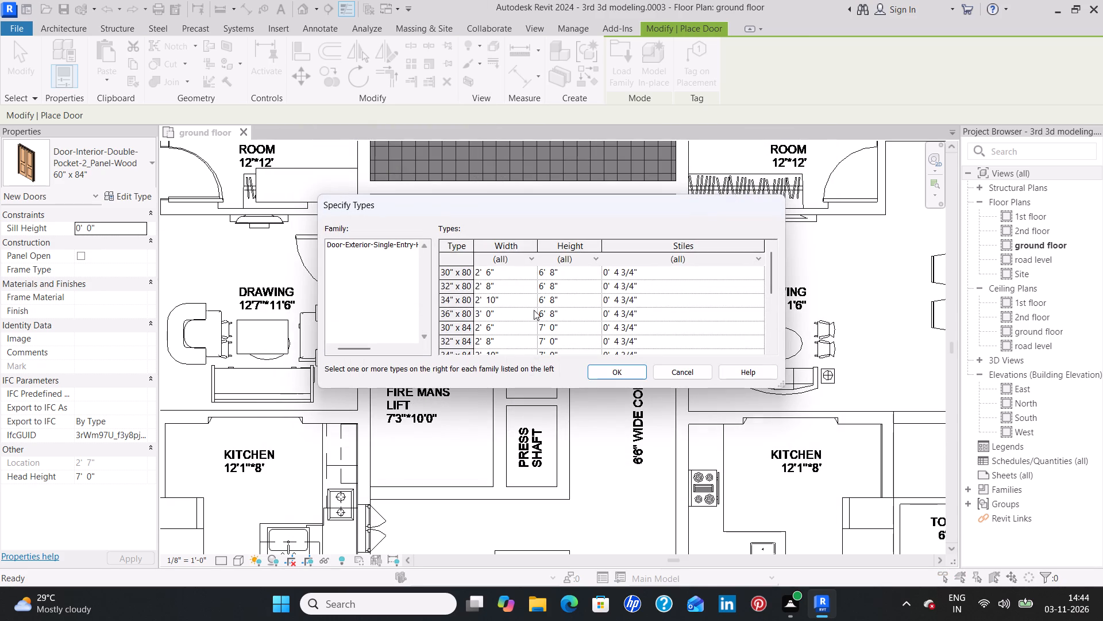
scroll(525, 335, down, 1)
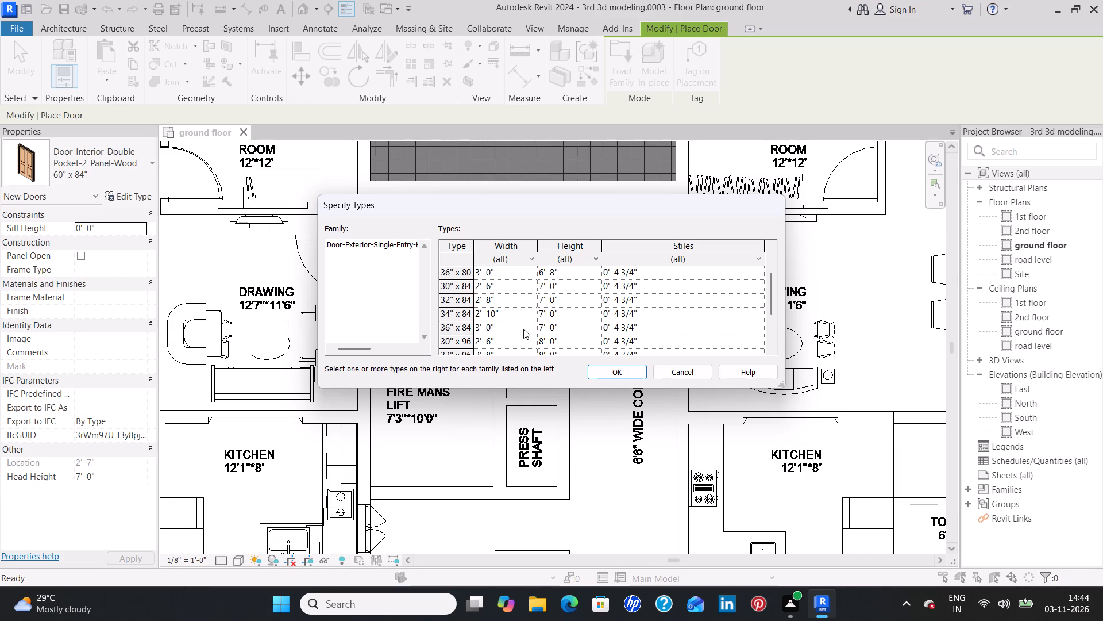
scroll(523, 329, down, 1)
click(519, 291)
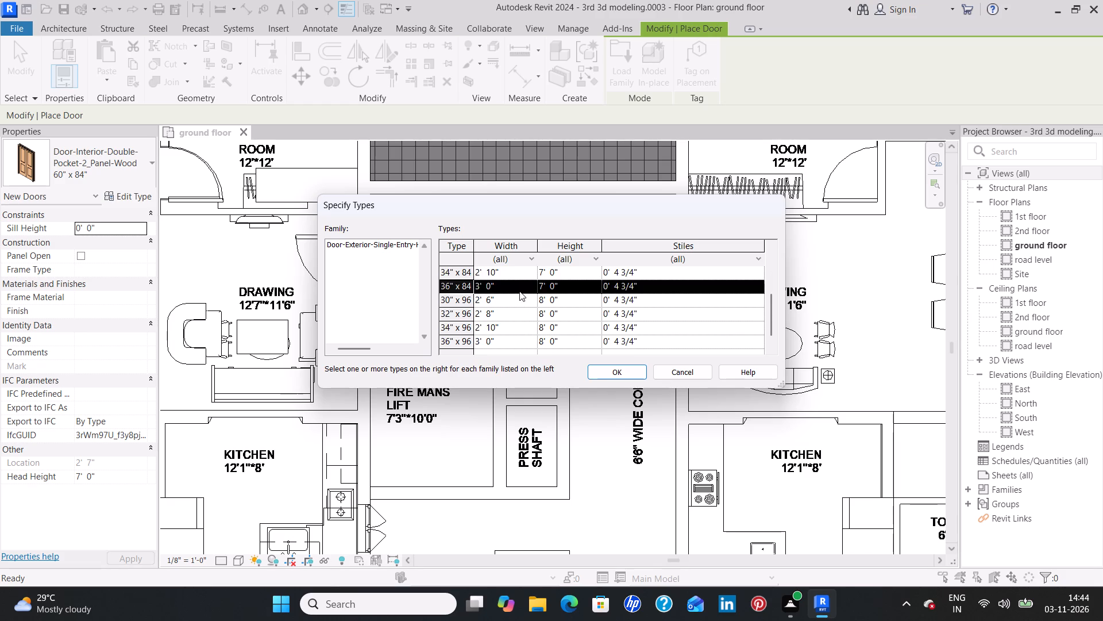
click(612, 374)
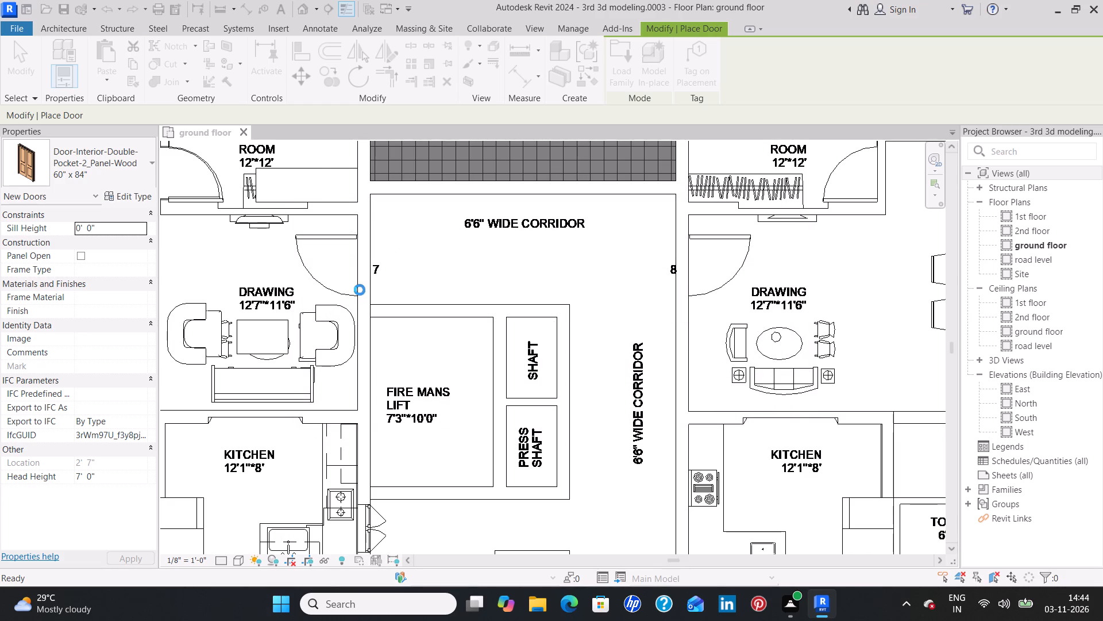
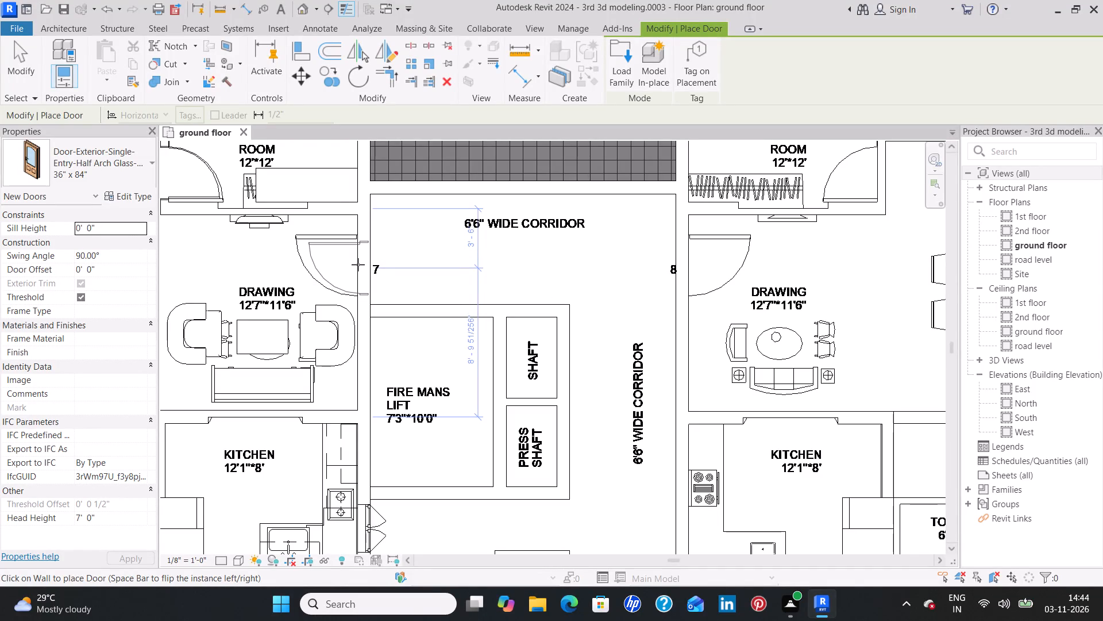
Place the 36" x 84" half-arch exterior single-entry door in the drawing room's corridor wall at entrance 7.
click(358, 264)
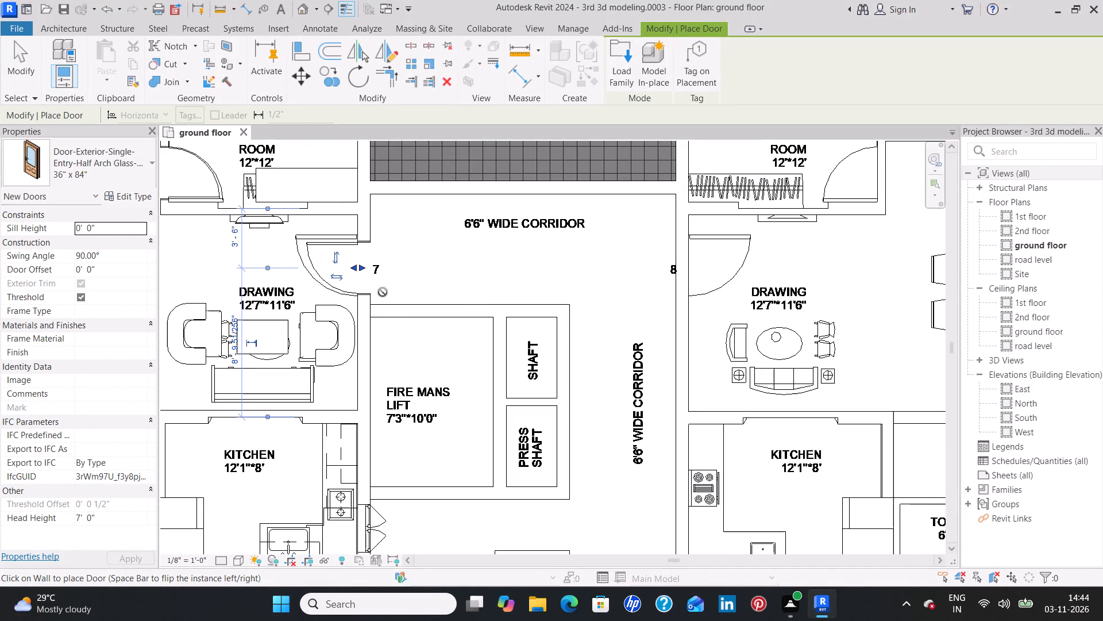
key(Escape)
key(Escape)
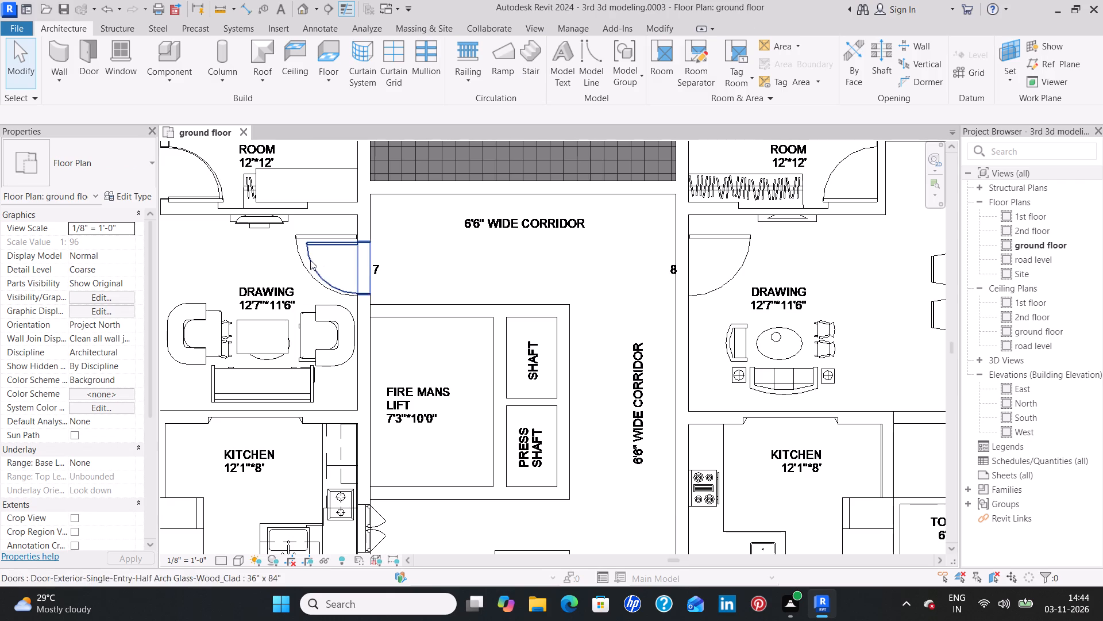
Draw a Generic - 9" wall 11'-9" long along the upper edge of the fireman's lift and shaft block, beside entrance 7.
click(51, 47)
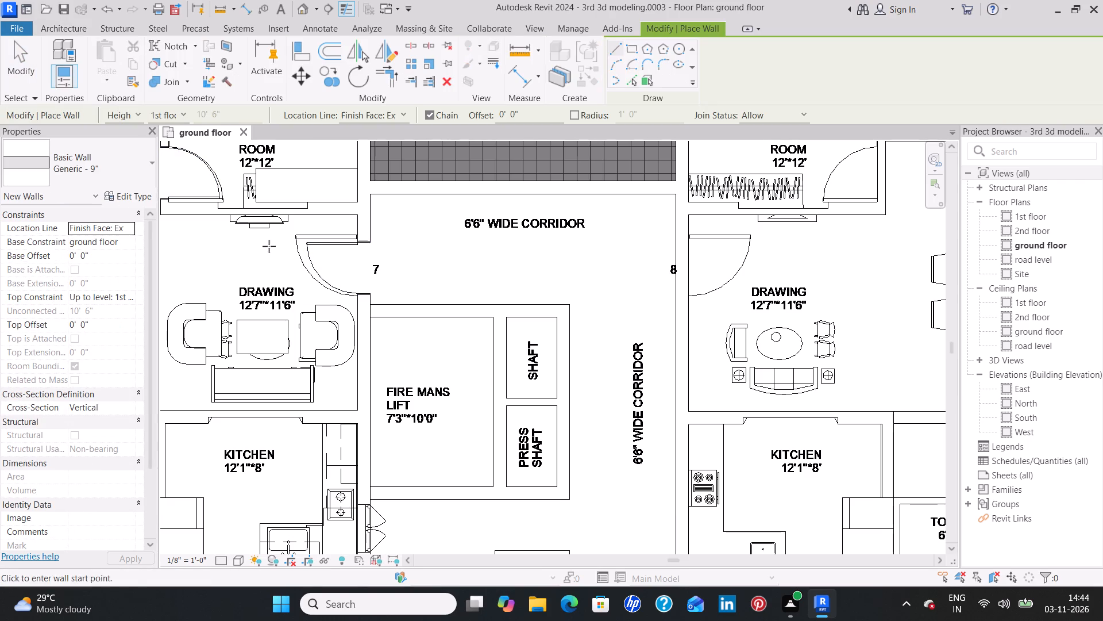
scroll(371, 309, up, 3)
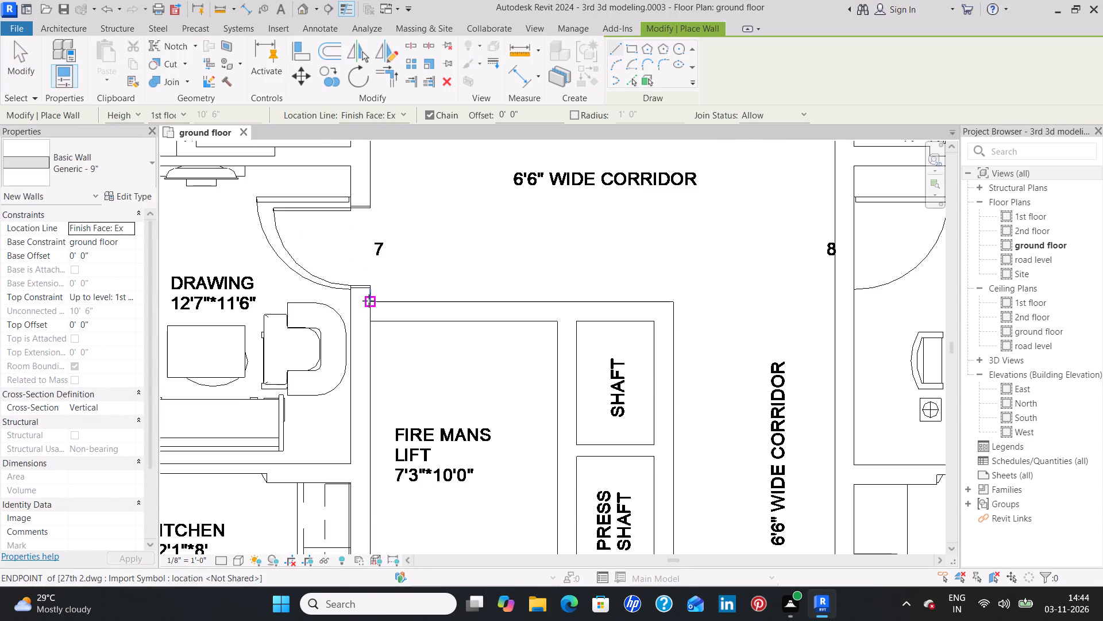
click(369, 301)
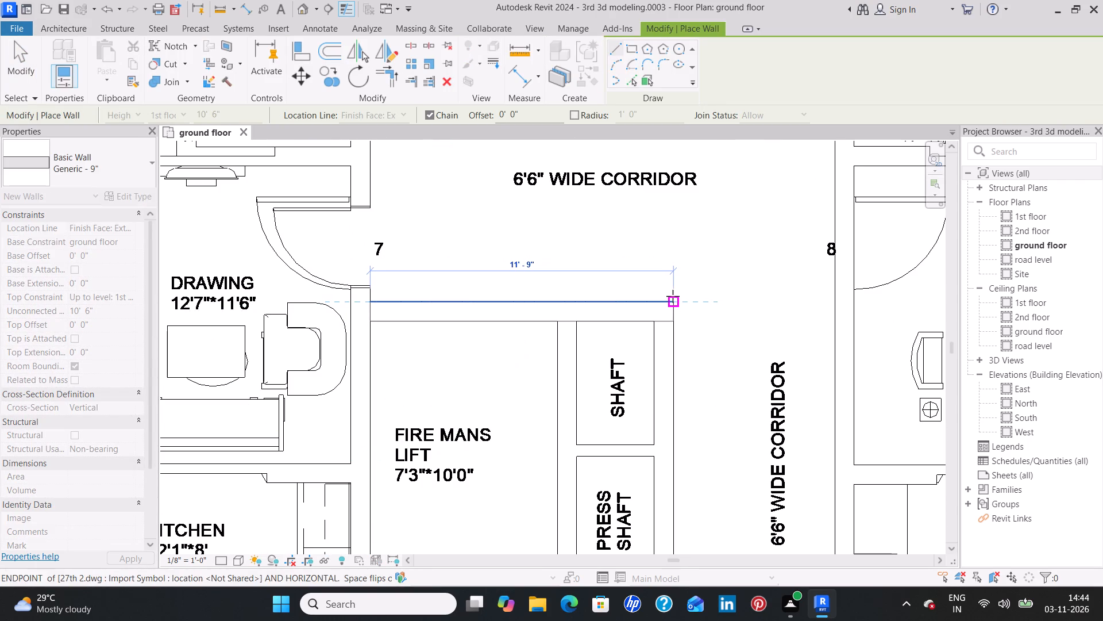
click(673, 297)
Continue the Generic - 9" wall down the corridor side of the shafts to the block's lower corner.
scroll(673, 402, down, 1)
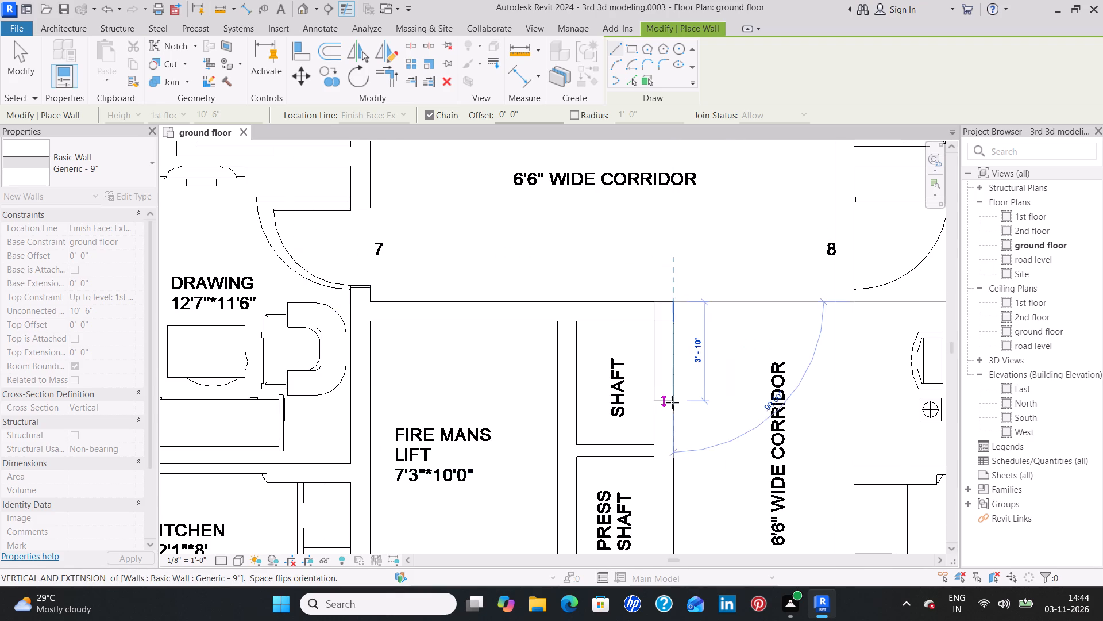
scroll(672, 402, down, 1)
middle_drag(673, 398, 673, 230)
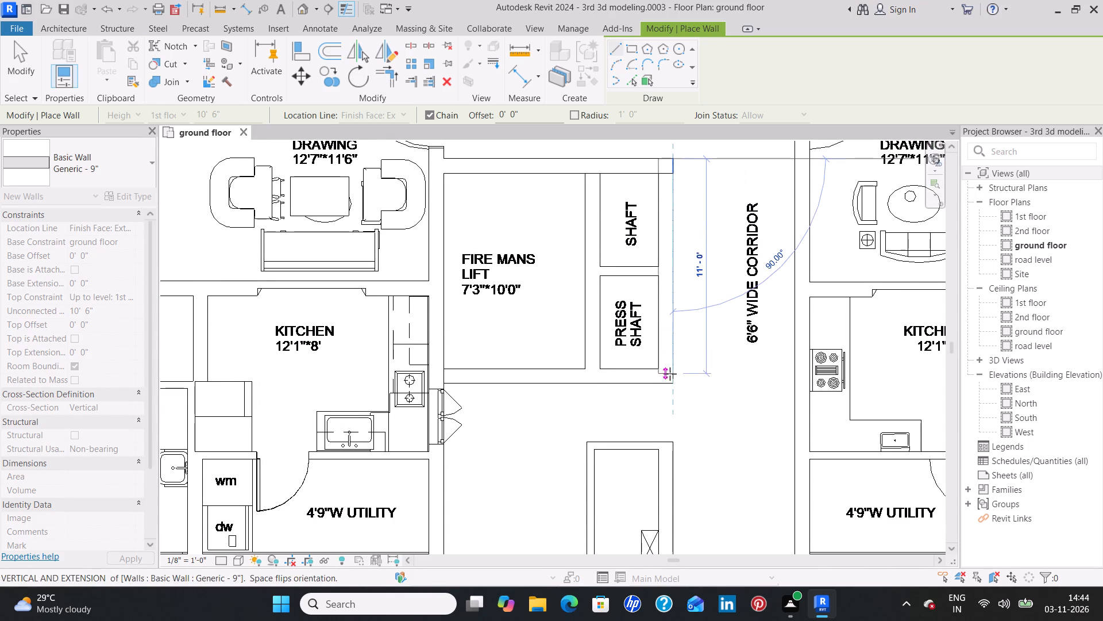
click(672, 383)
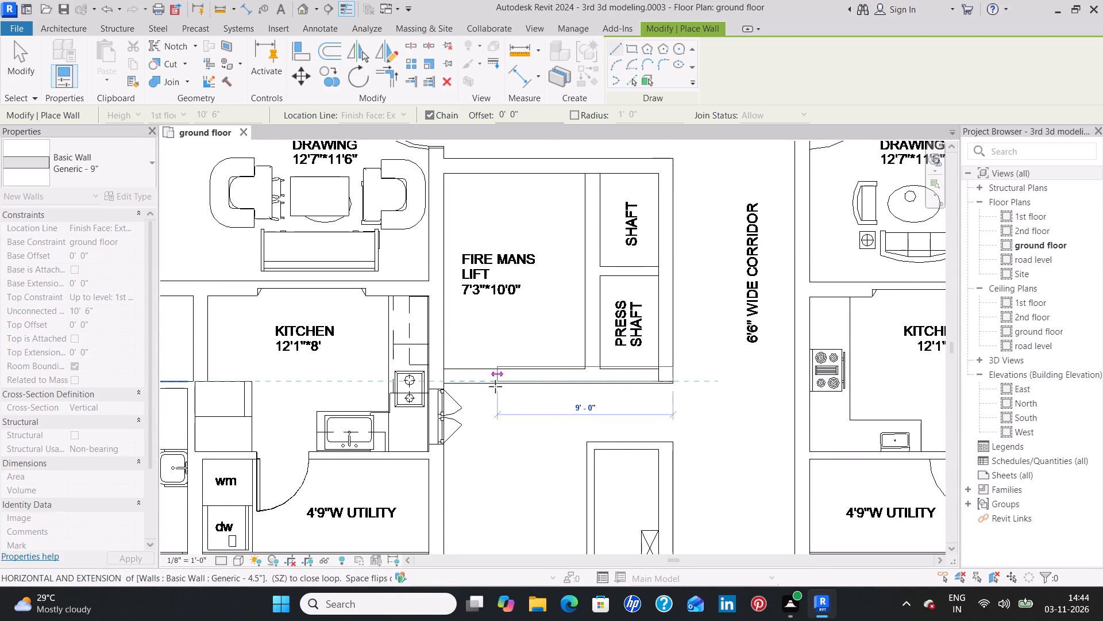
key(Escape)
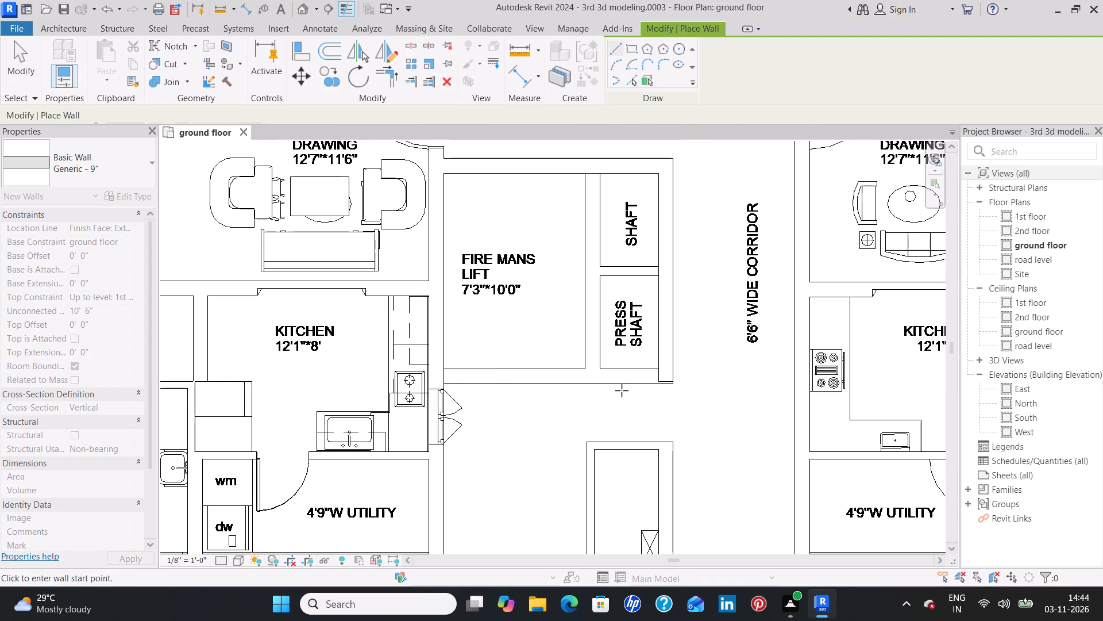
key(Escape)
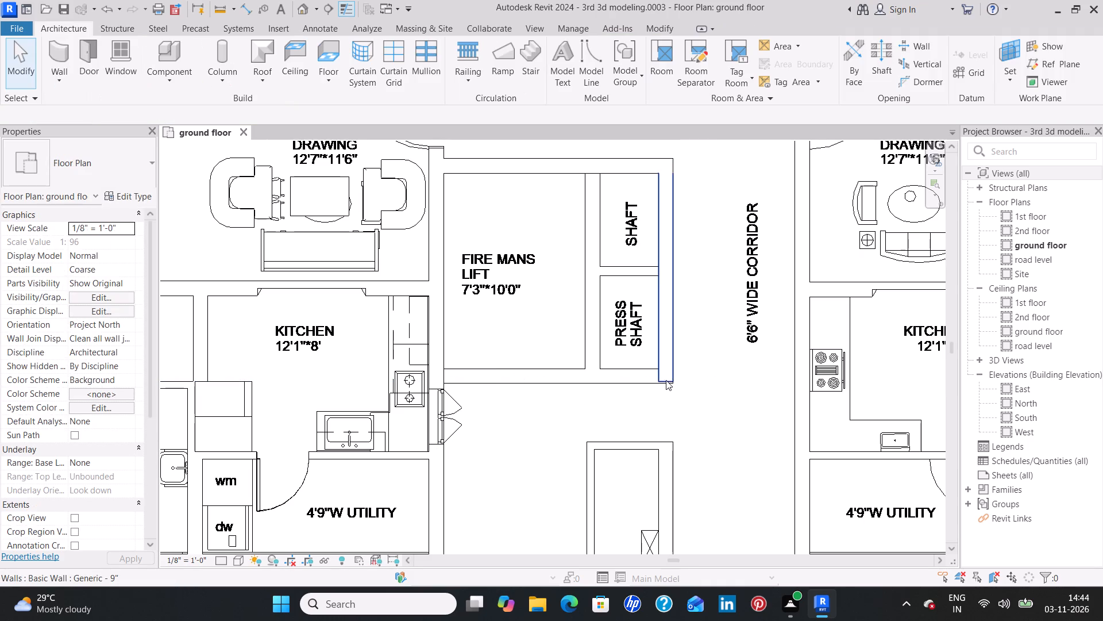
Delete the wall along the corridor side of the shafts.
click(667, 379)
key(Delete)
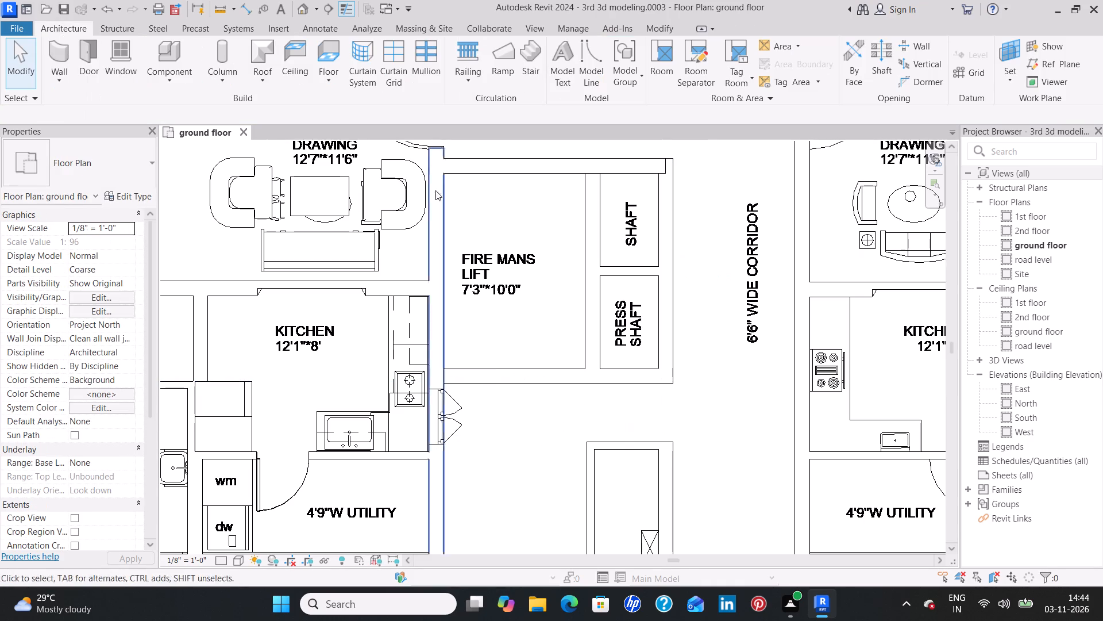
Draw Generic - 9" walls 11'-6" down the shafts' corridor side and 11'-9" back along the lift block's lower edge.
click(67, 54)
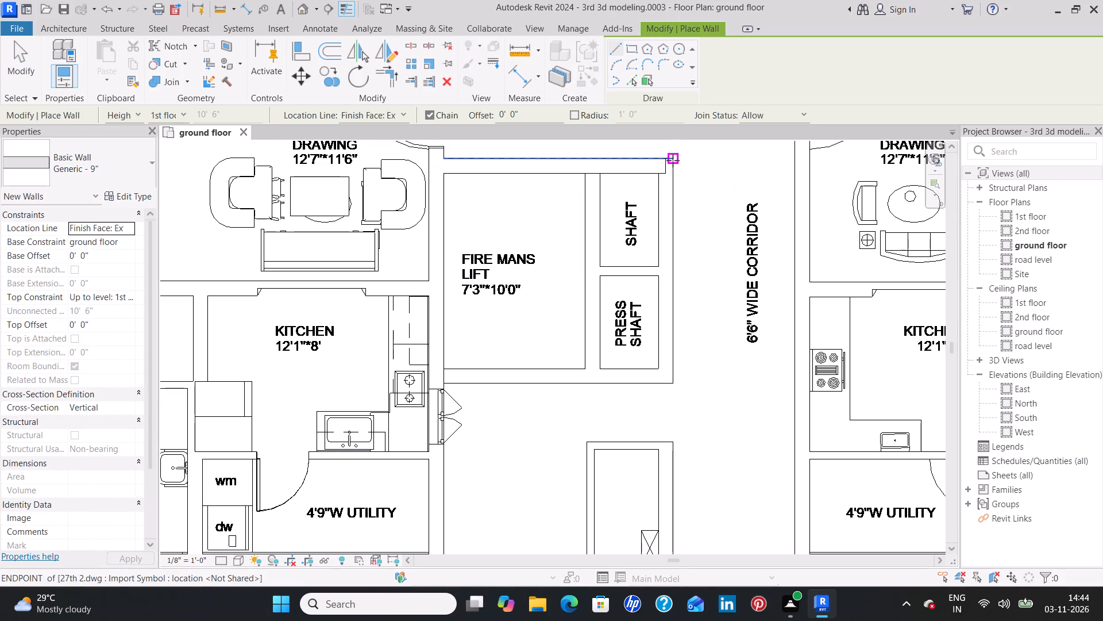
click(672, 158)
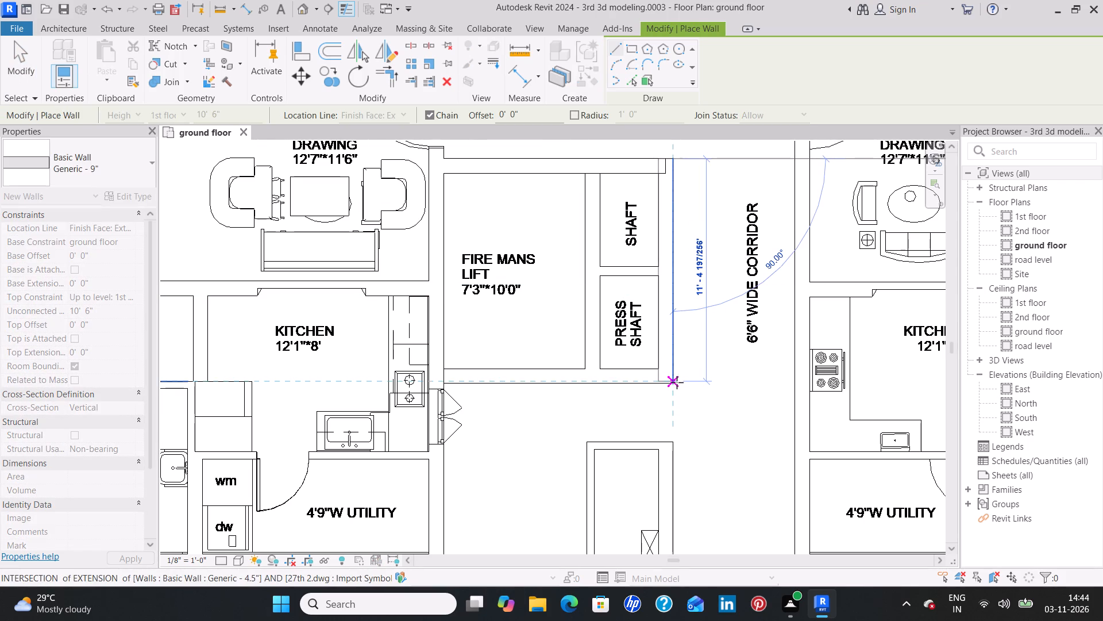
scroll(673, 382, up, 5)
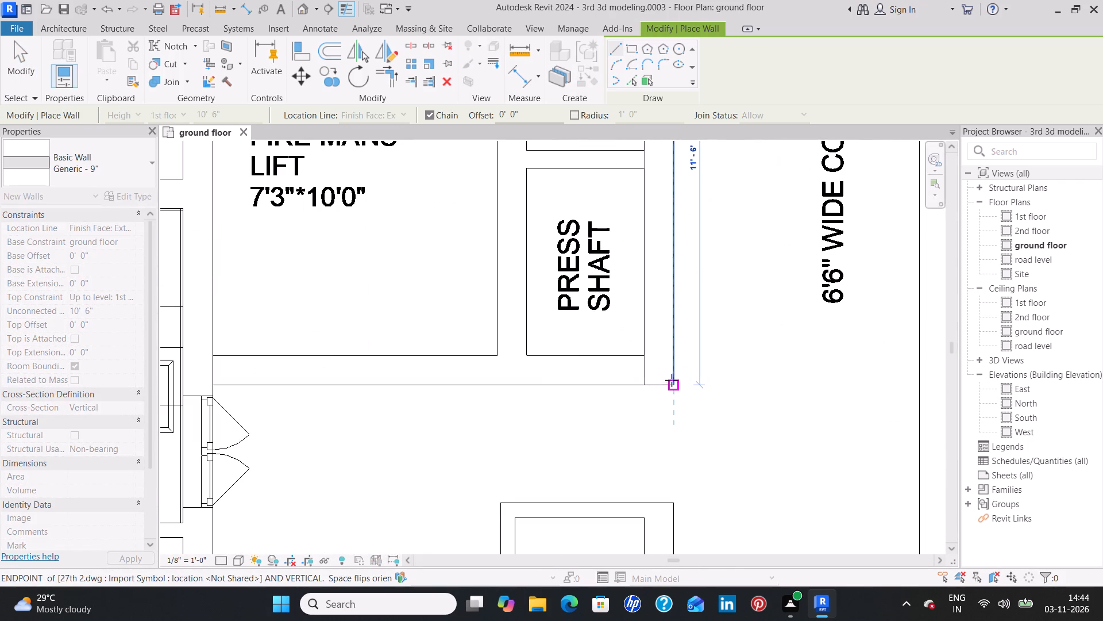
click(673, 384)
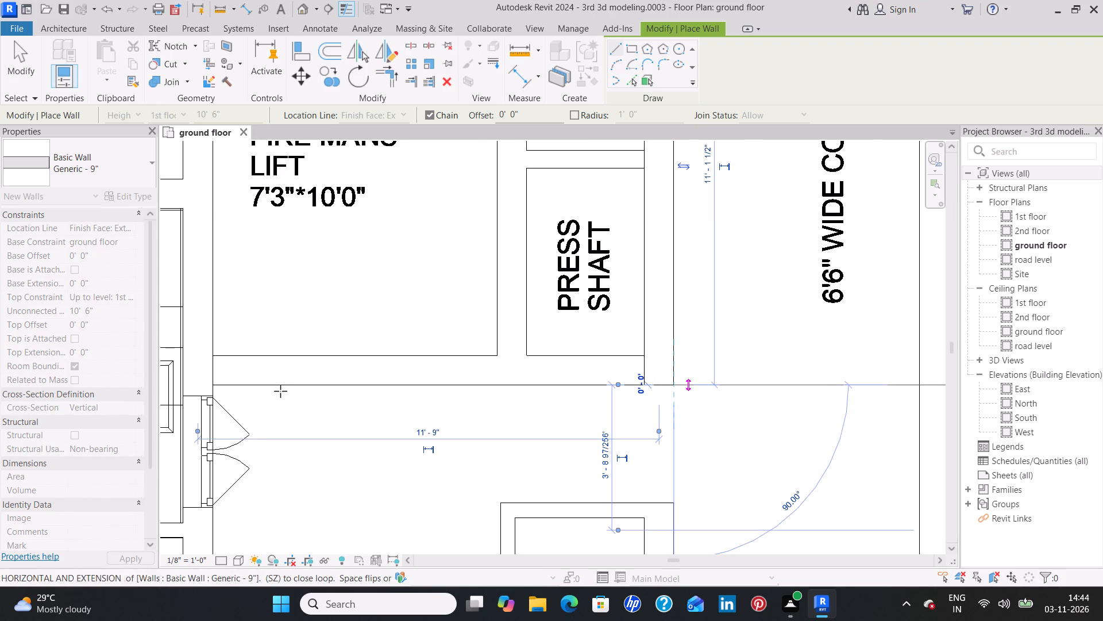
click(213, 385)
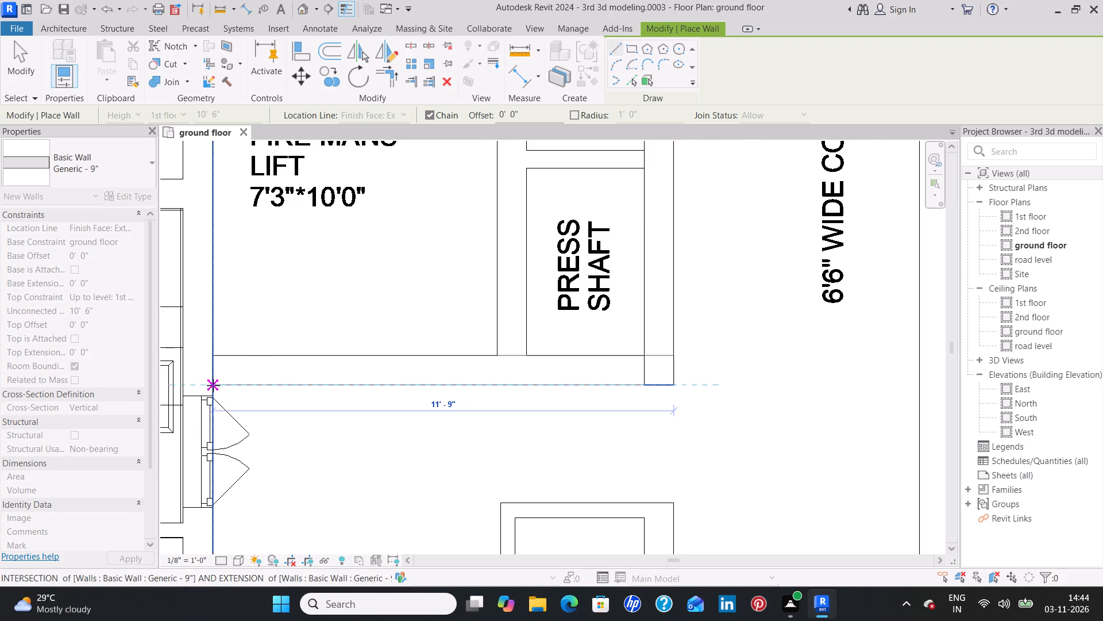
key(Escape)
Draw a 10'-0" long Generic - 9" partition wall between the fireman's lift and the two shafts.
scroll(394, 278, down, 3)
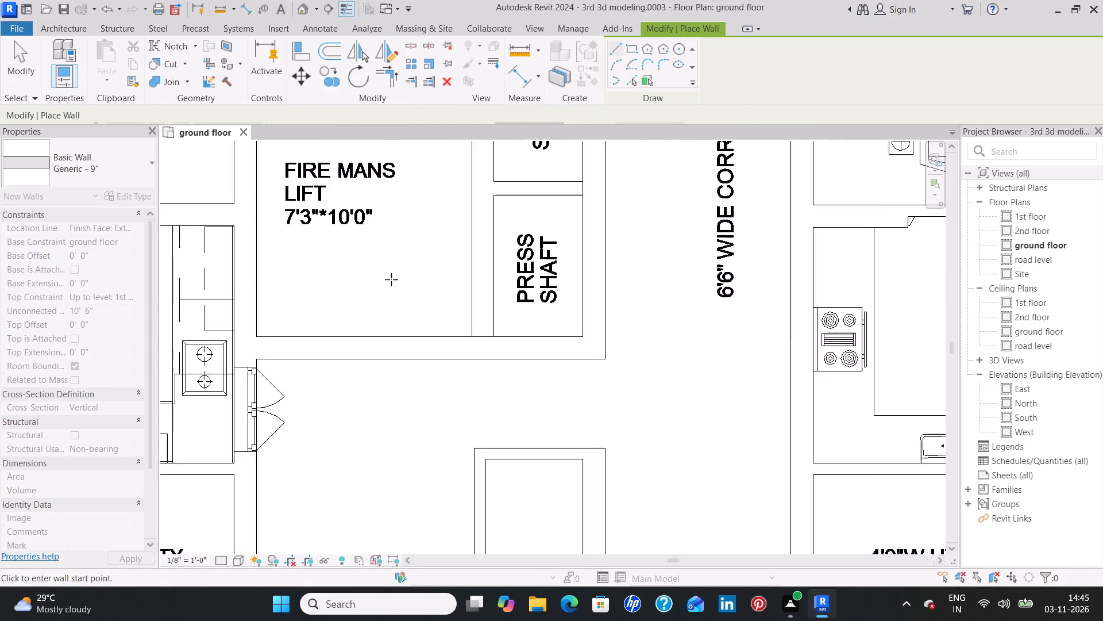
middle_drag(430, 267, 355, 378)
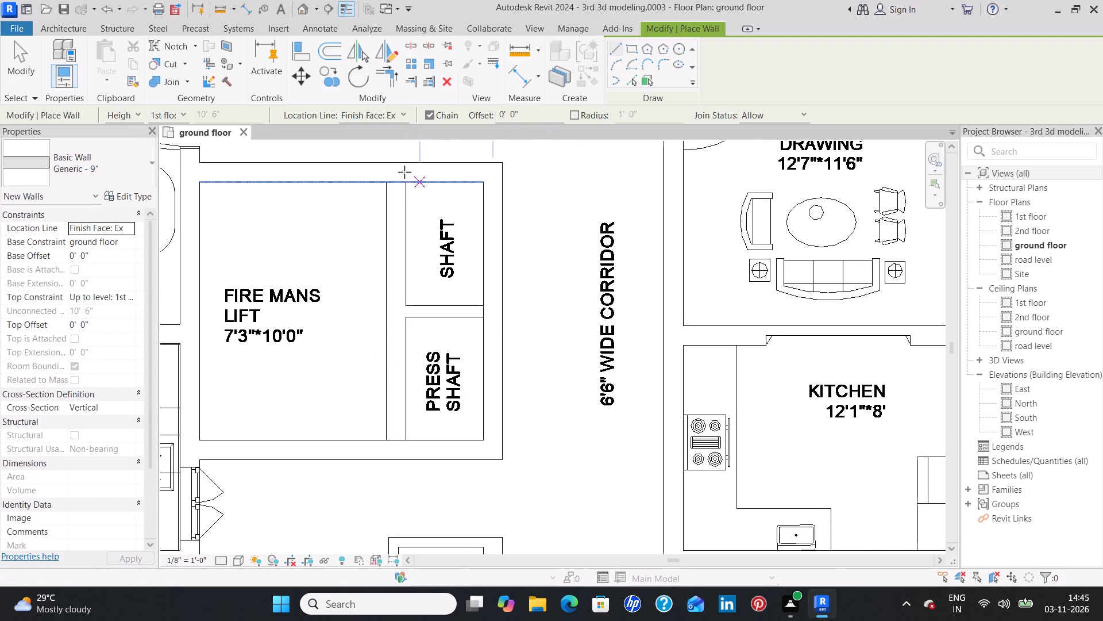
click(407, 183)
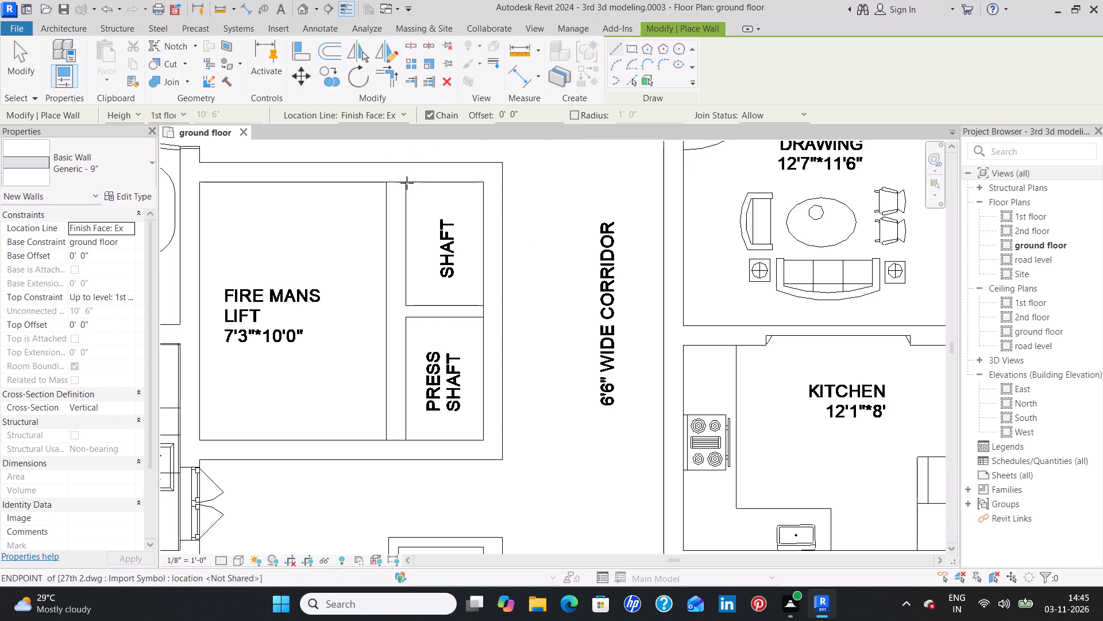
click(404, 438)
key(Escape)
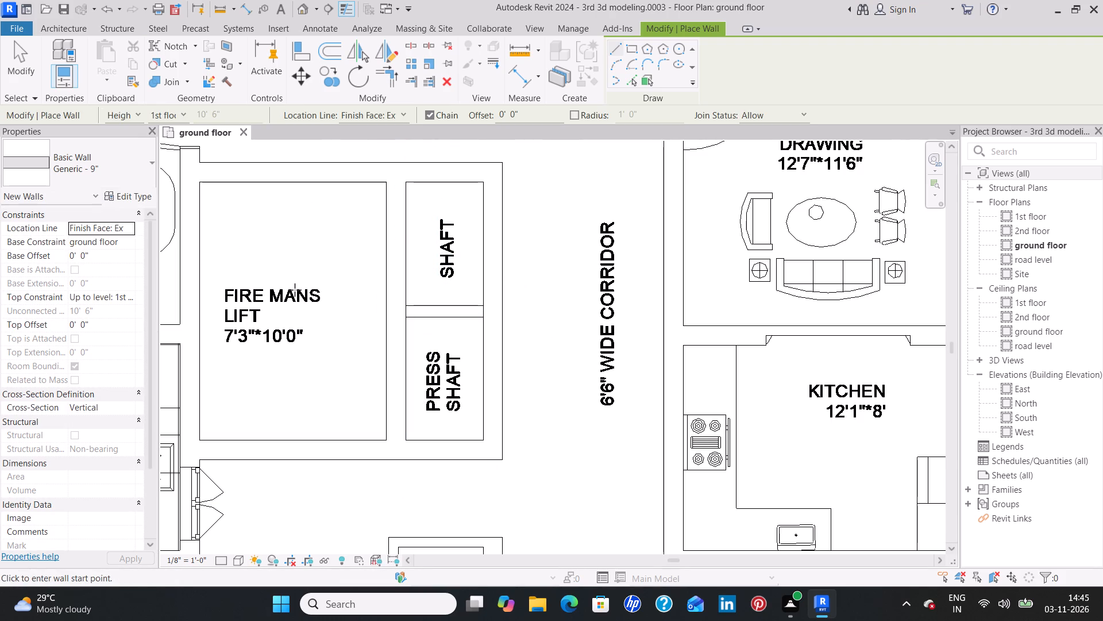
Draw Generic - 9" walls from the duct block's upper corridor corner about 37'-3" down past the staircase and about 13'-9" along its lower edge.
scroll(305, 326, down, 2)
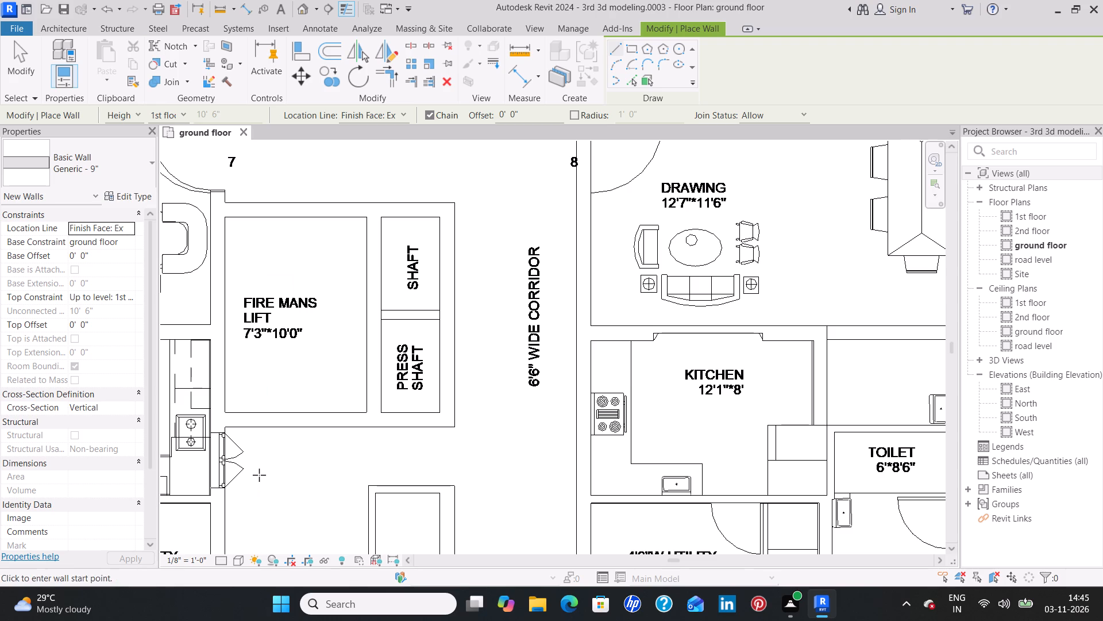
middle_drag(261, 474, 261, 274)
middle_drag(301, 393, 313, 235)
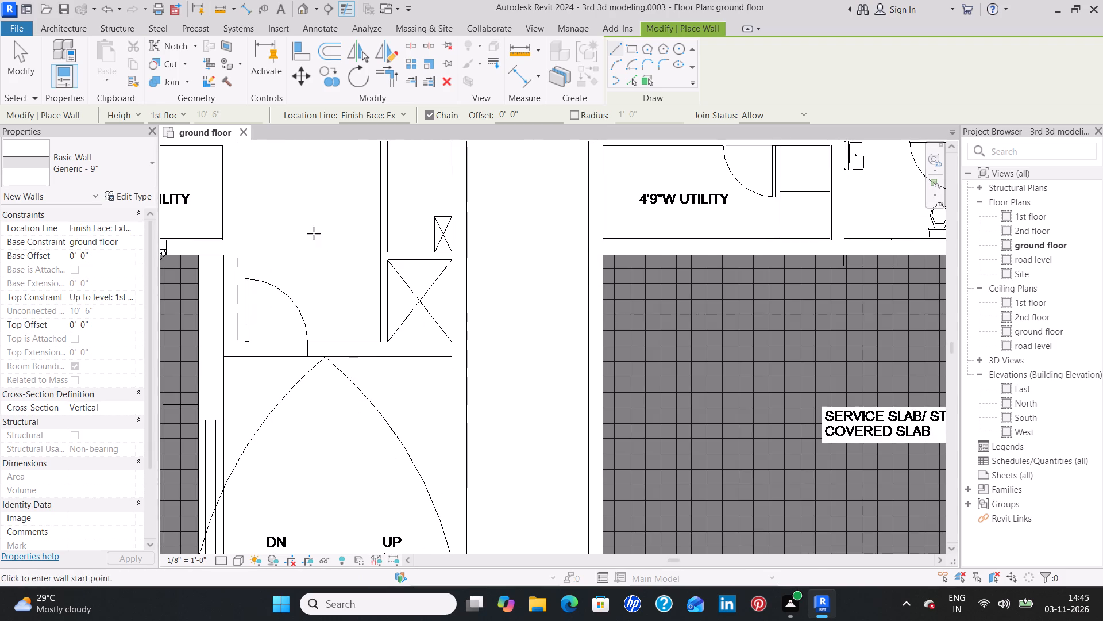
scroll(317, 327, down, 2)
middle_drag(316, 250, 314, 250)
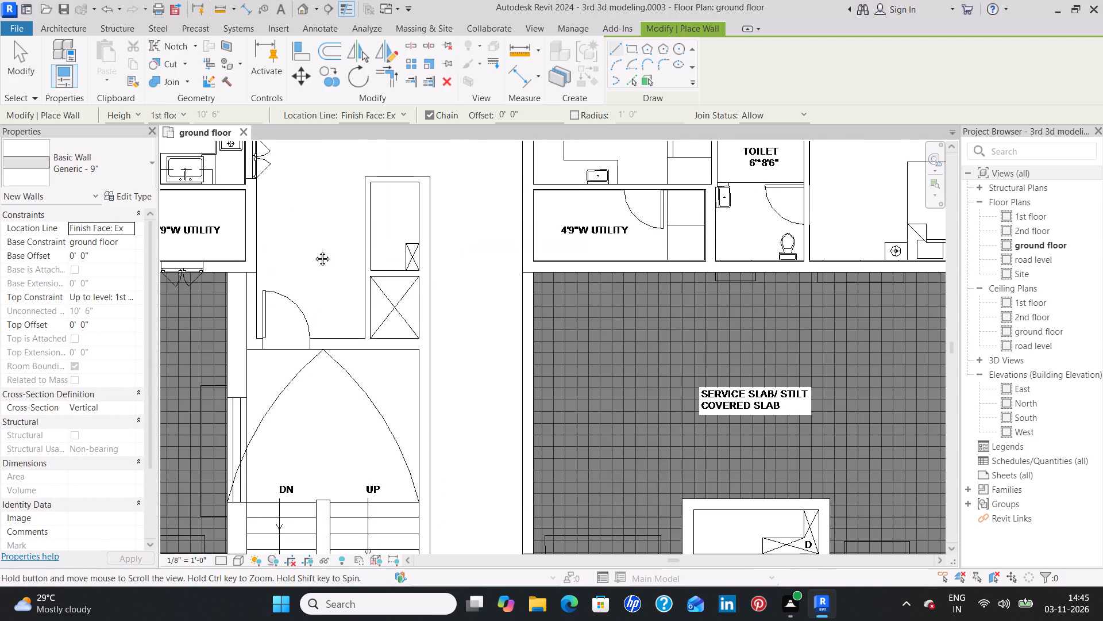
middle_drag(314, 250, 291, 375)
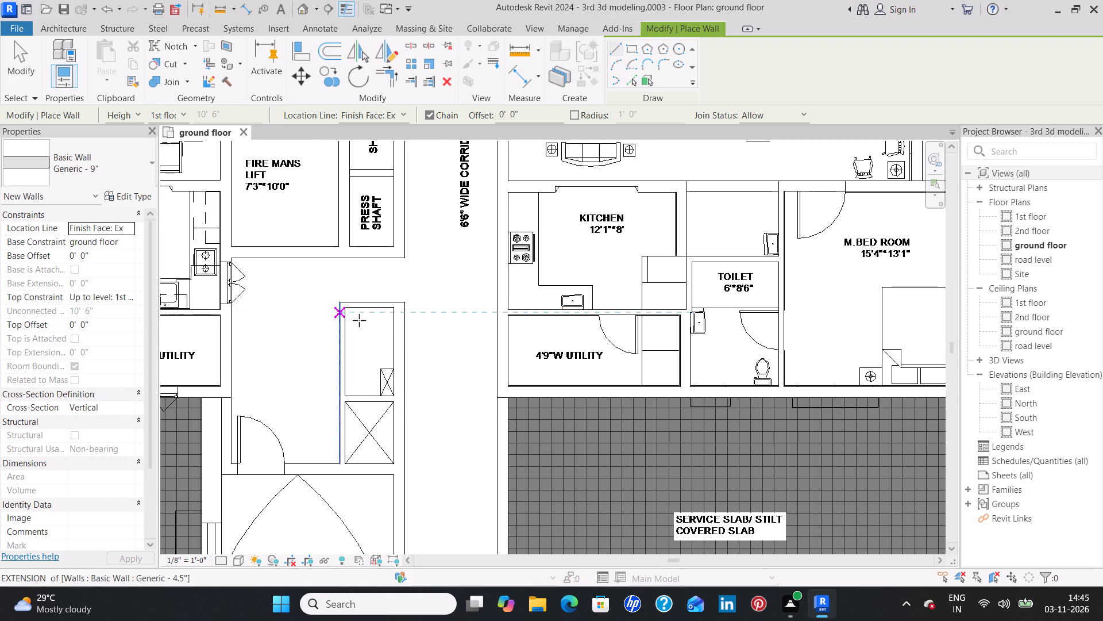
scroll(264, 346, down, 1)
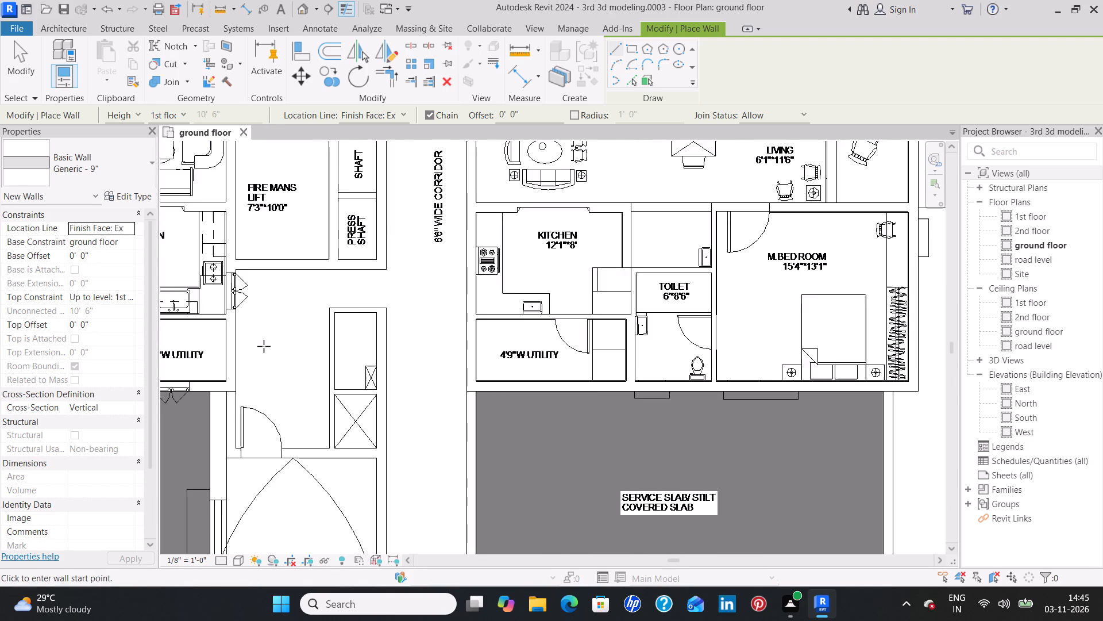
scroll(264, 346, down, 1)
scroll(370, 309, up, 2)
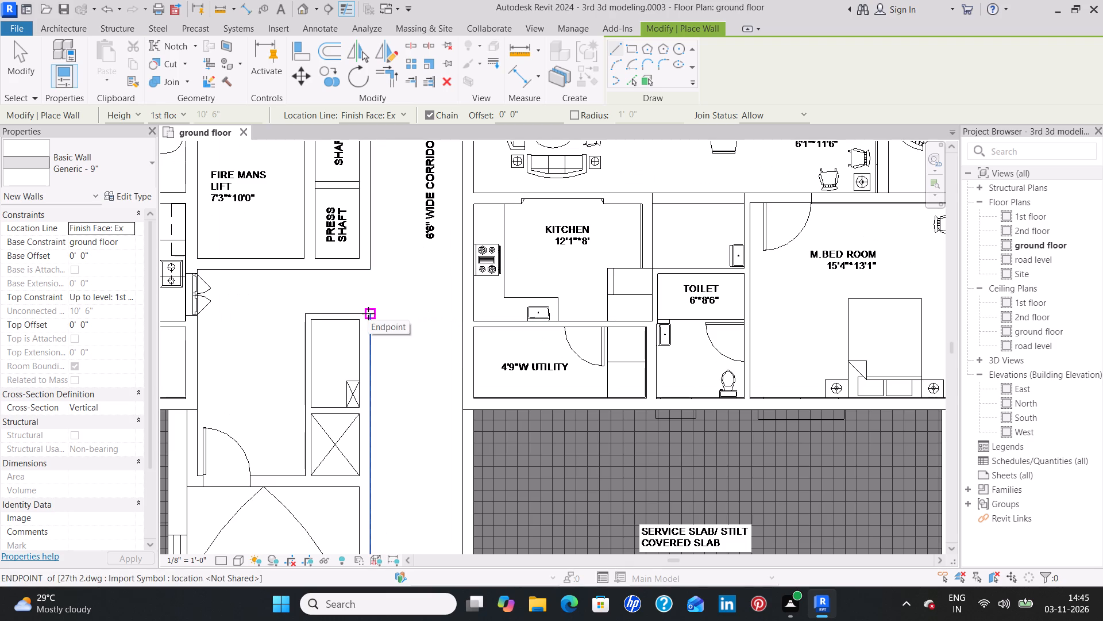
click(368, 313)
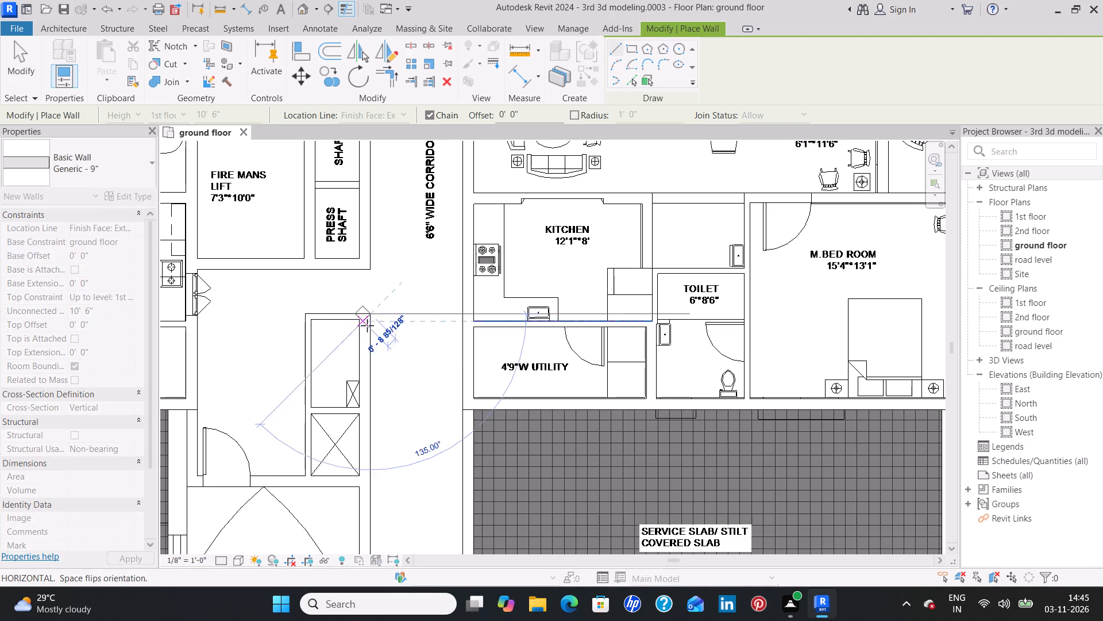
middle_drag(370, 440, 363, 258)
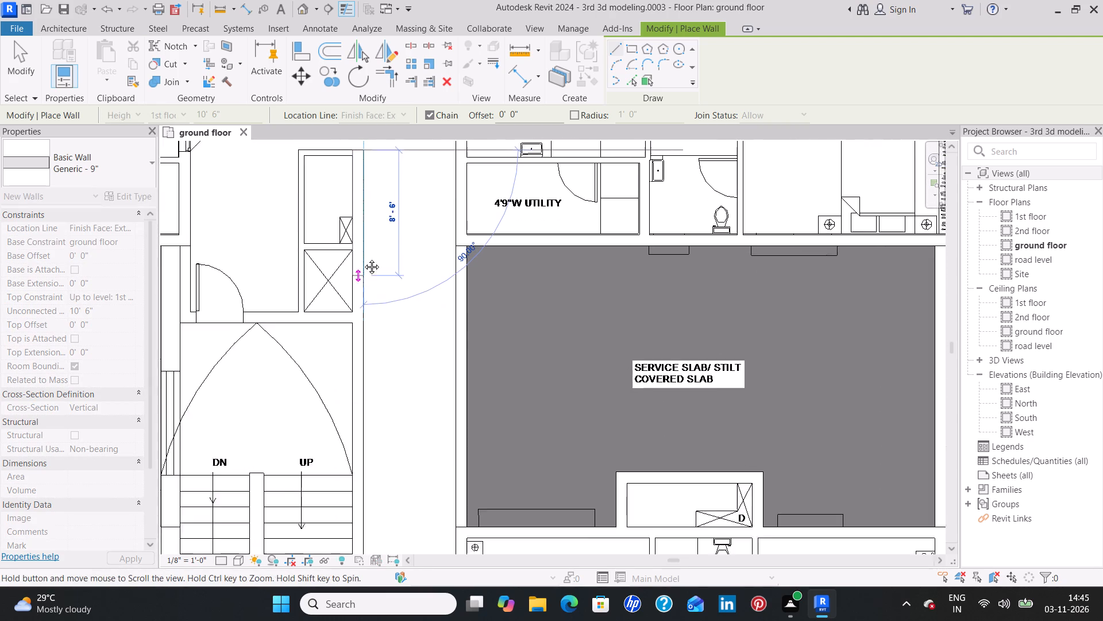
middle_drag(363, 258, 363, 250)
middle_drag(367, 460, 379, 227)
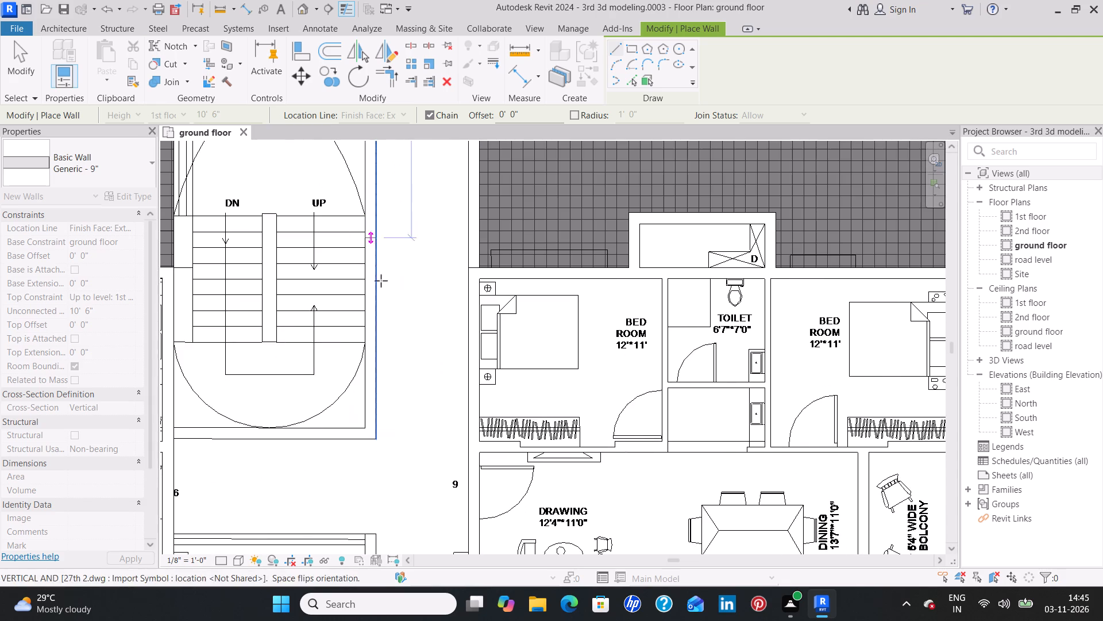
click(376, 439)
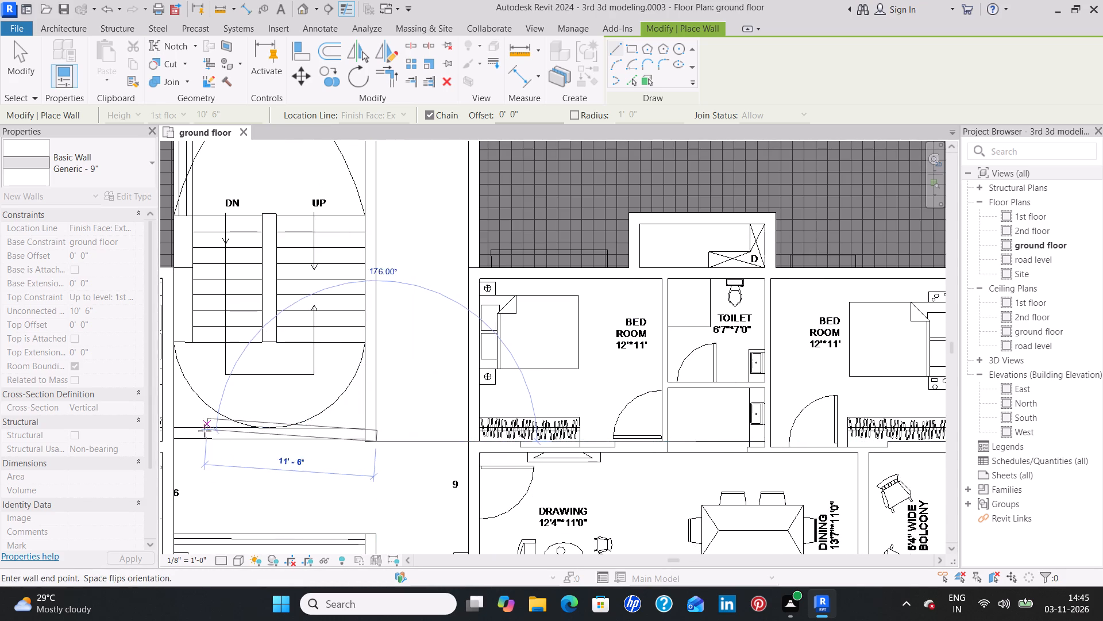
click(172, 436)
key(Escape)
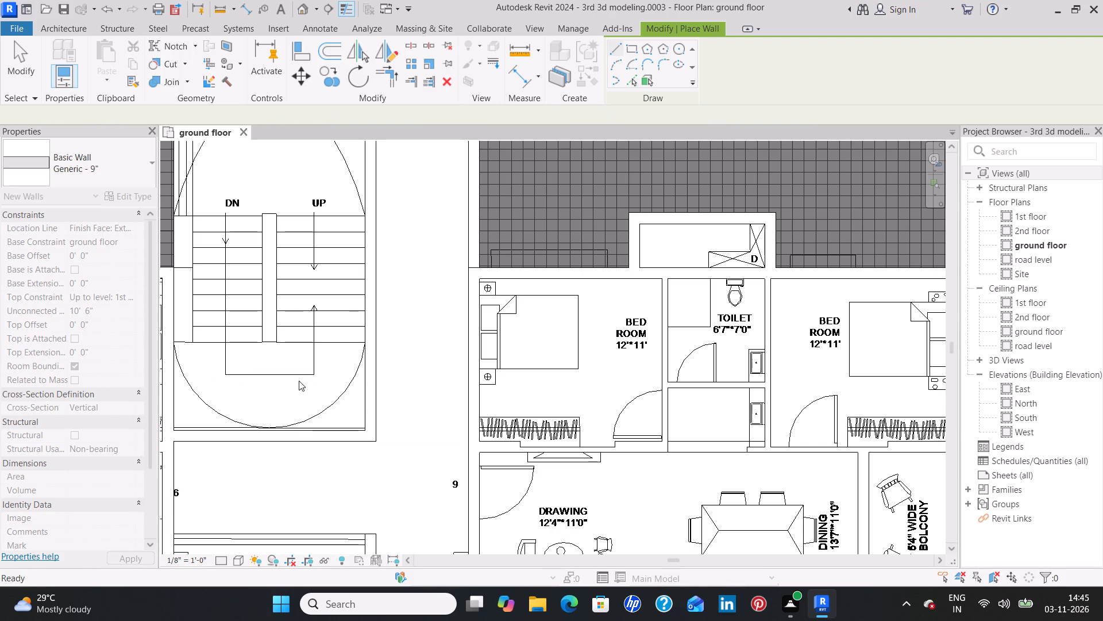
scroll(323, 356, down, 2)
middle_drag(303, 323, 303, 401)
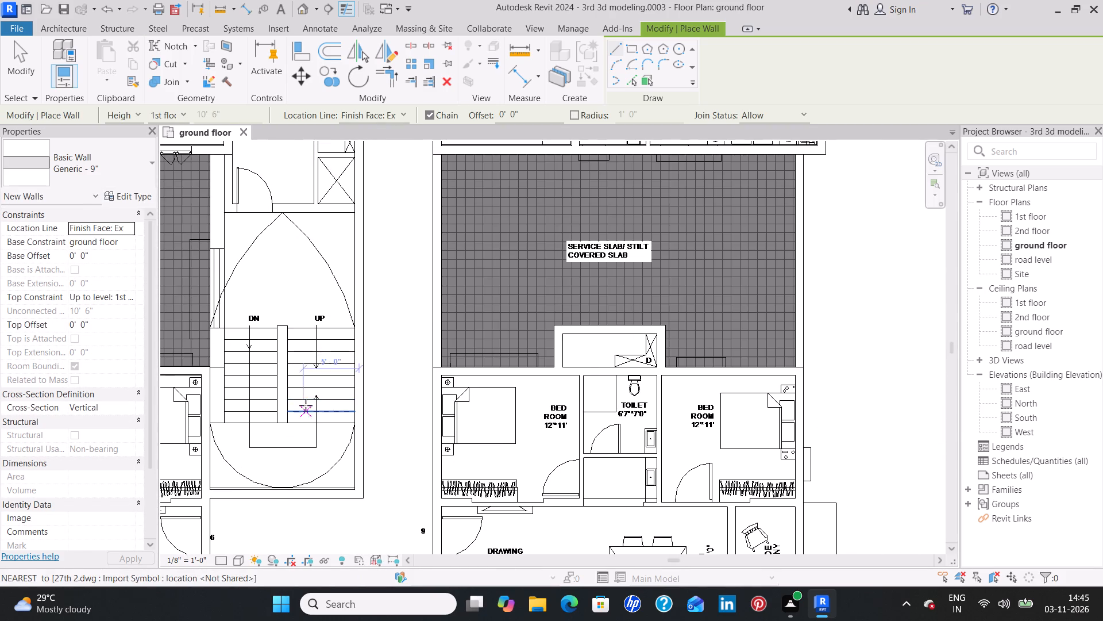
key(Escape)
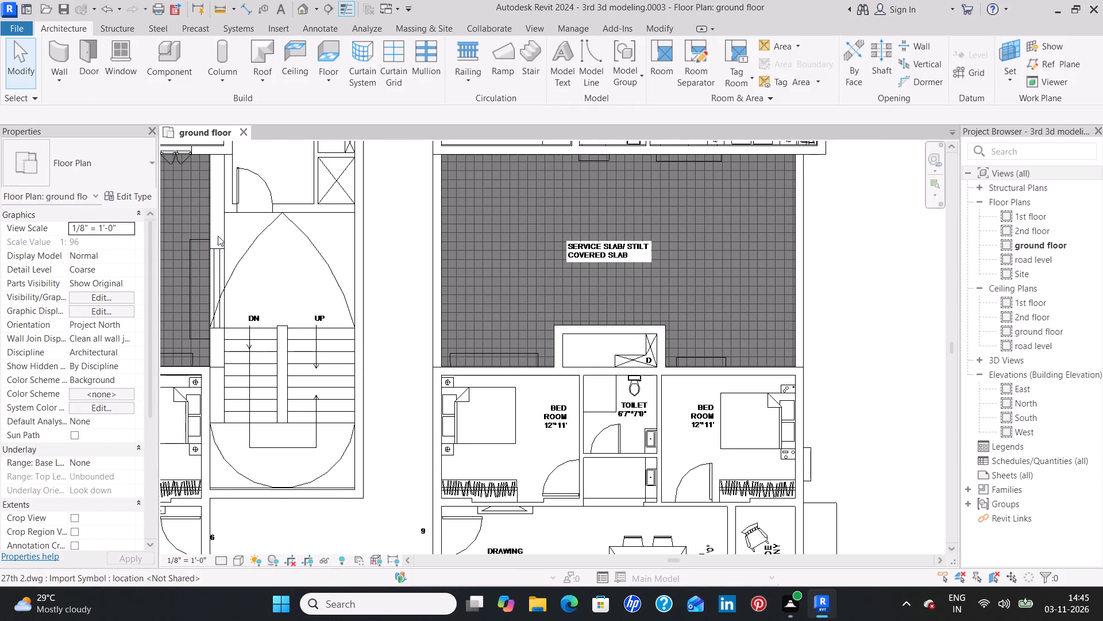
Draw a Generic - 9" wall about 11'-4 1/2" long across the head of the staircase, below the crossed shaft and the door.
middle_drag(236, 228, 348, 293)
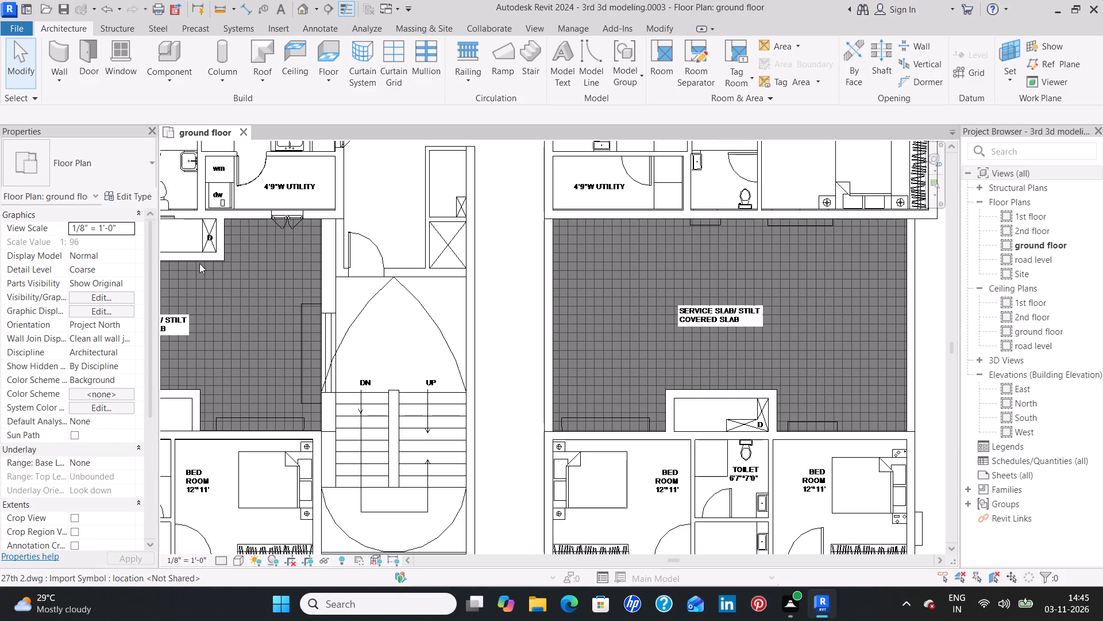
click(54, 50)
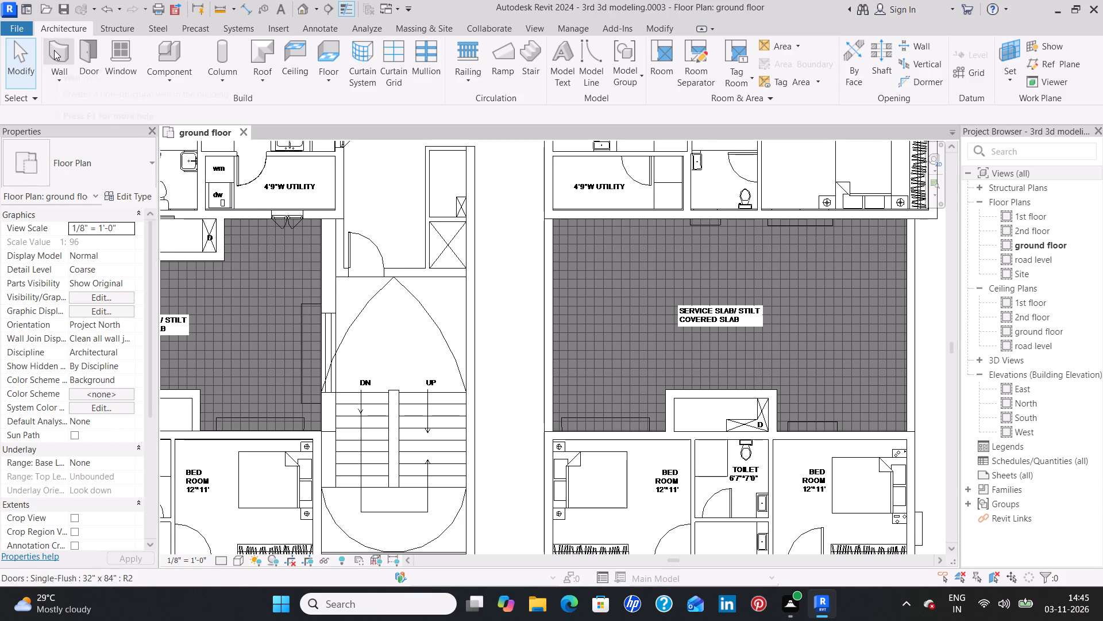
scroll(333, 221, up, 3)
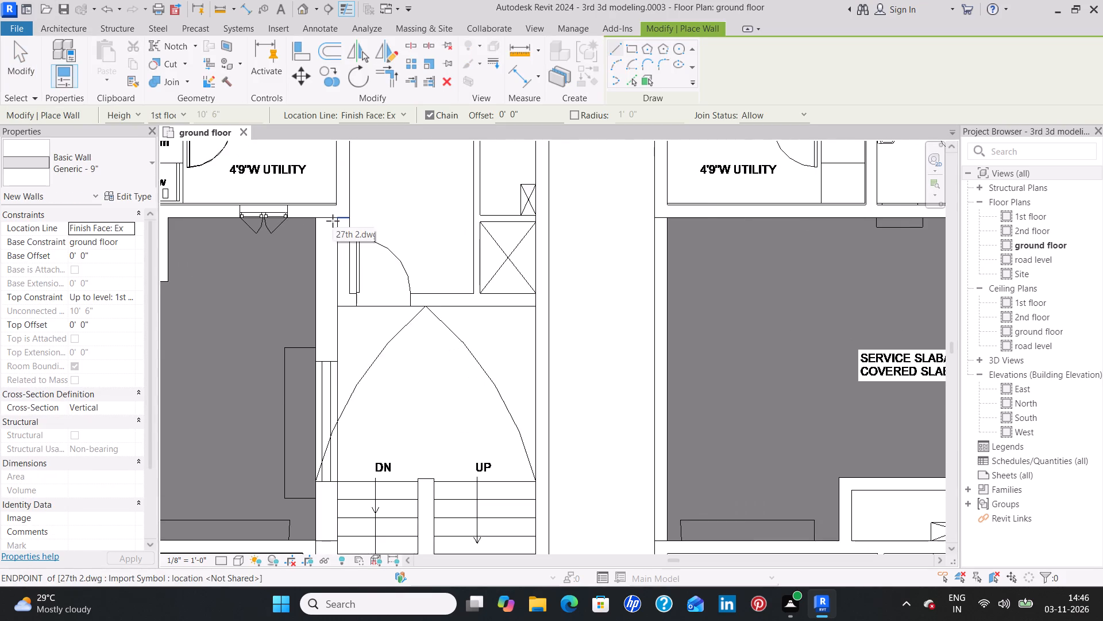
scroll(333, 221, up, 2)
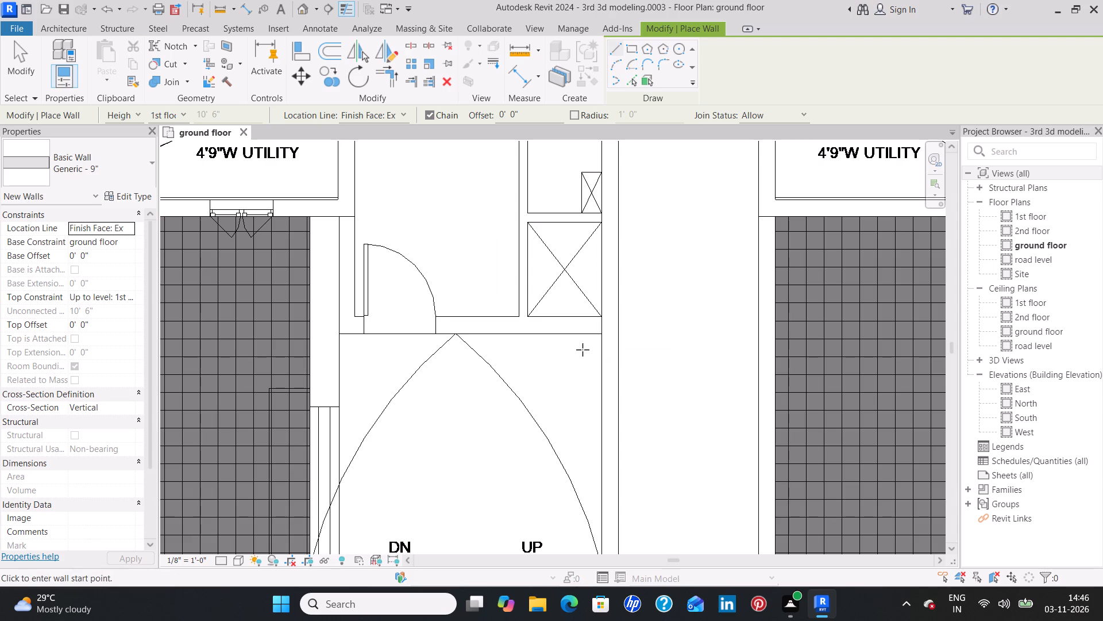
middle_drag(574, 351, 496, 401)
click(521, 385)
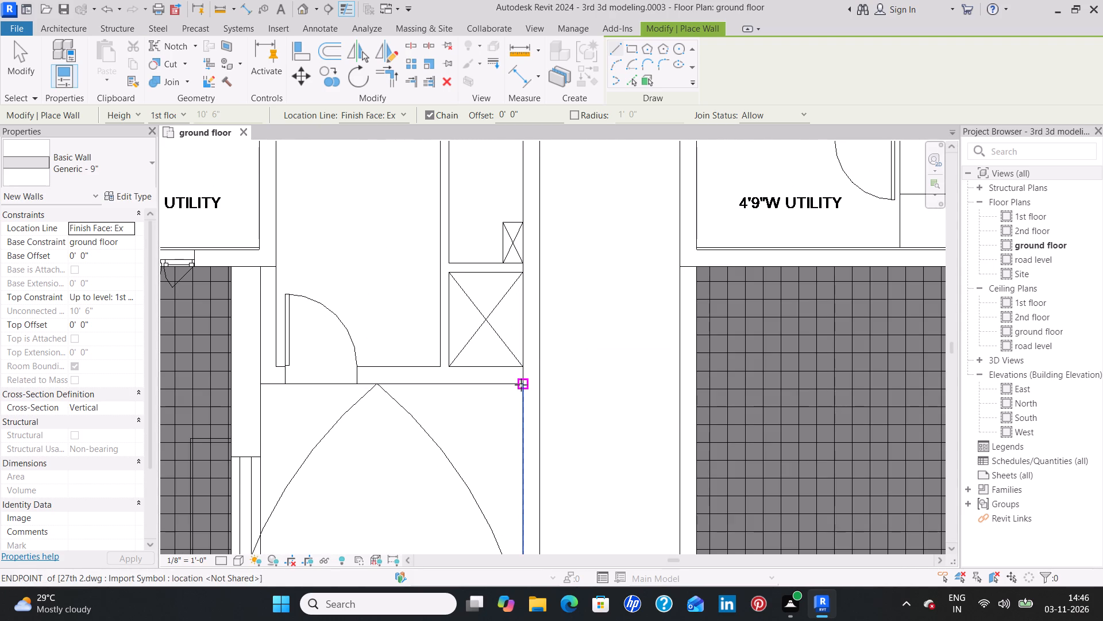
click(277, 381)
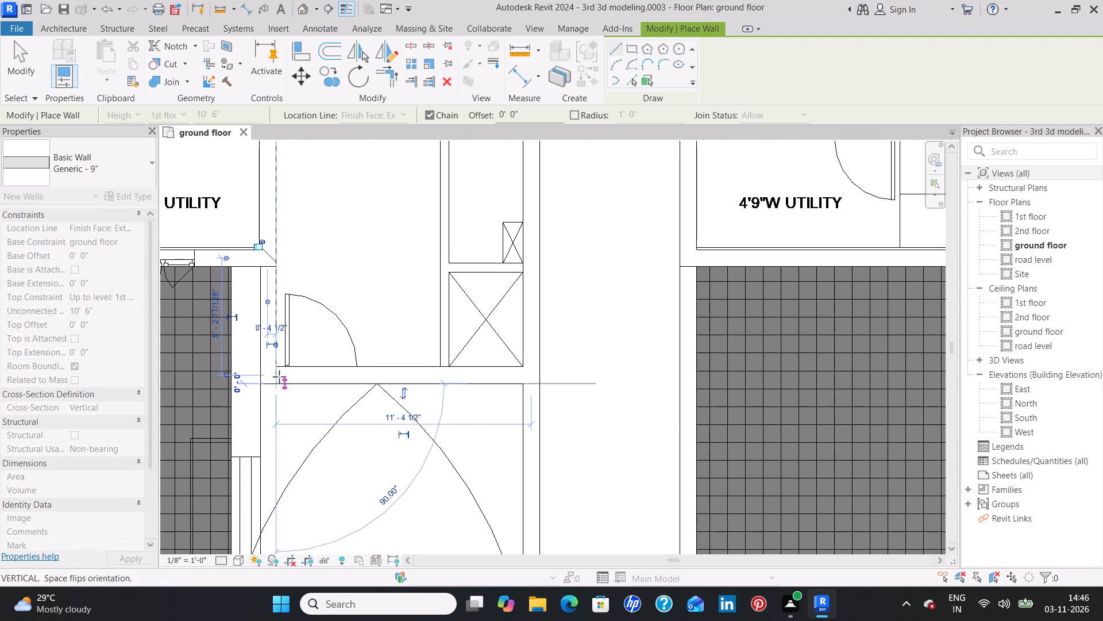
key(Escape)
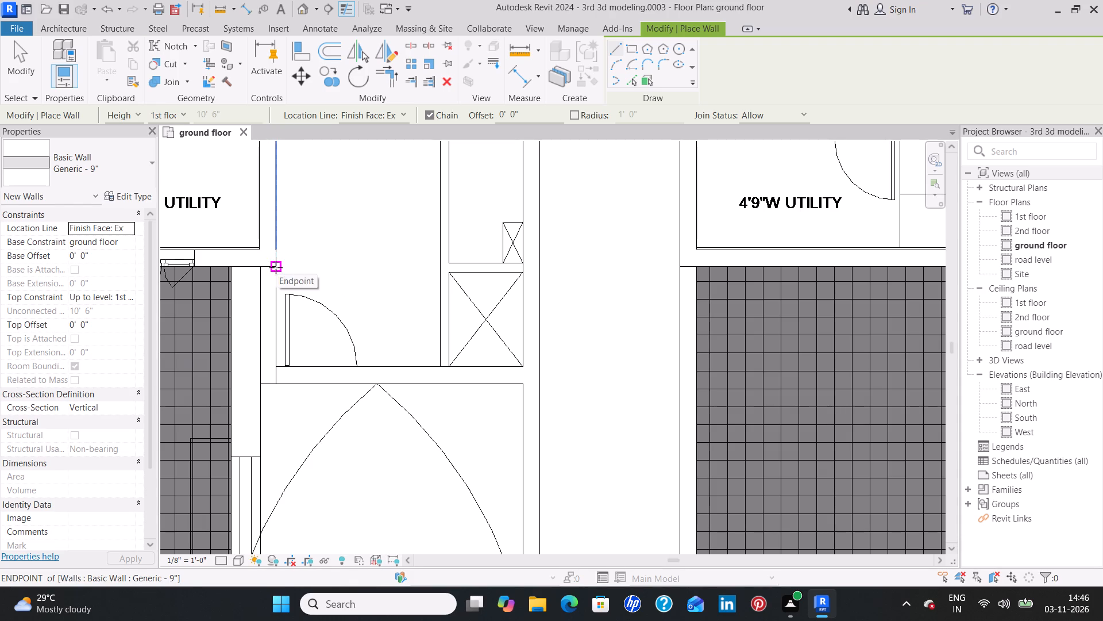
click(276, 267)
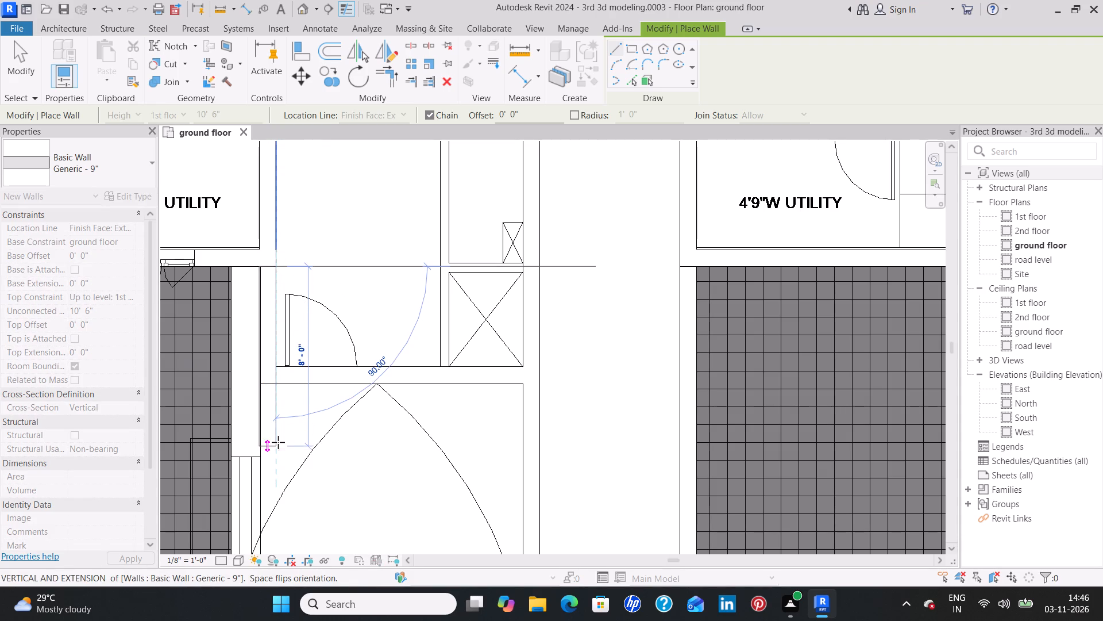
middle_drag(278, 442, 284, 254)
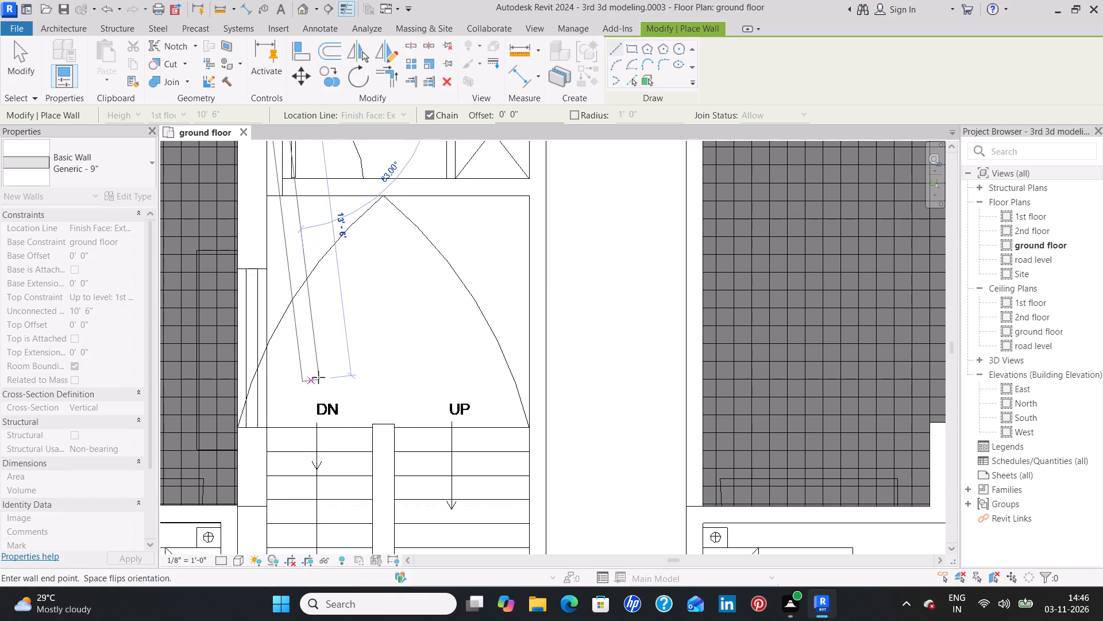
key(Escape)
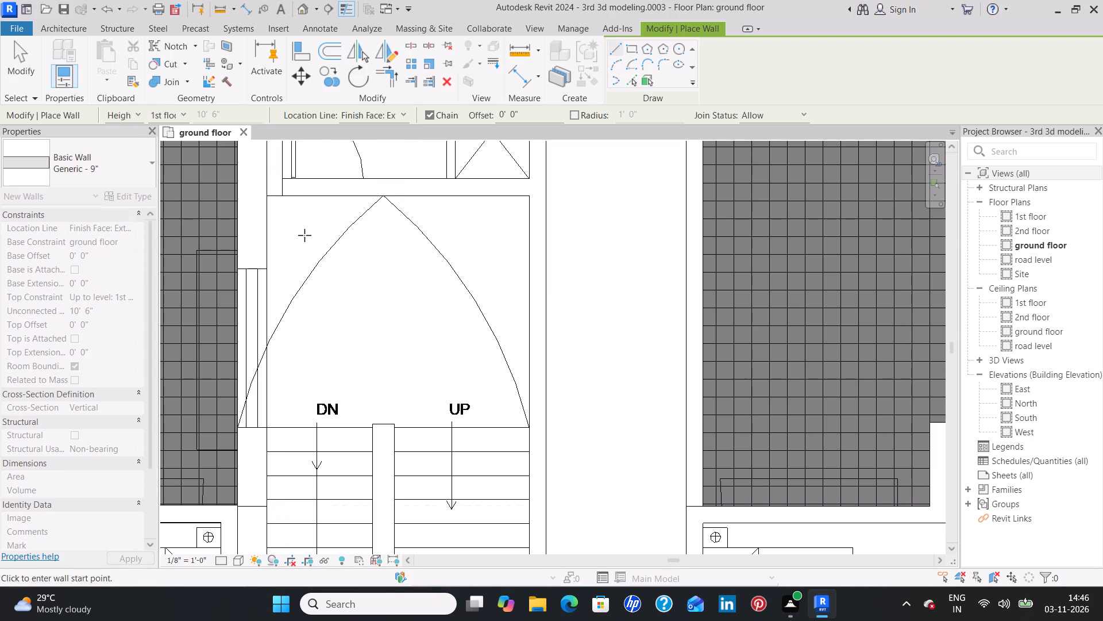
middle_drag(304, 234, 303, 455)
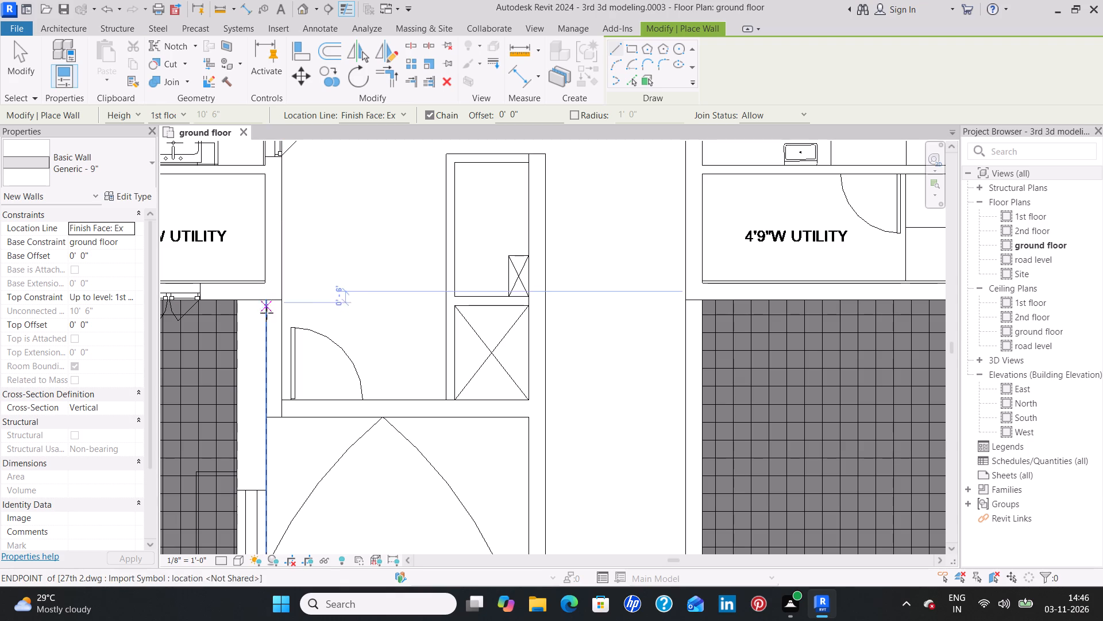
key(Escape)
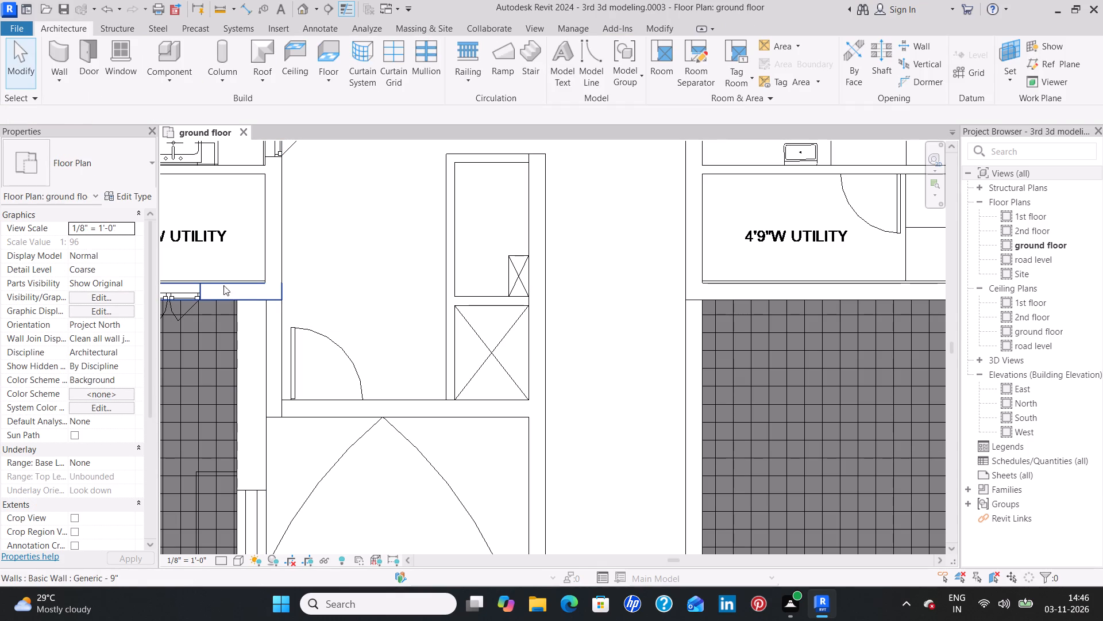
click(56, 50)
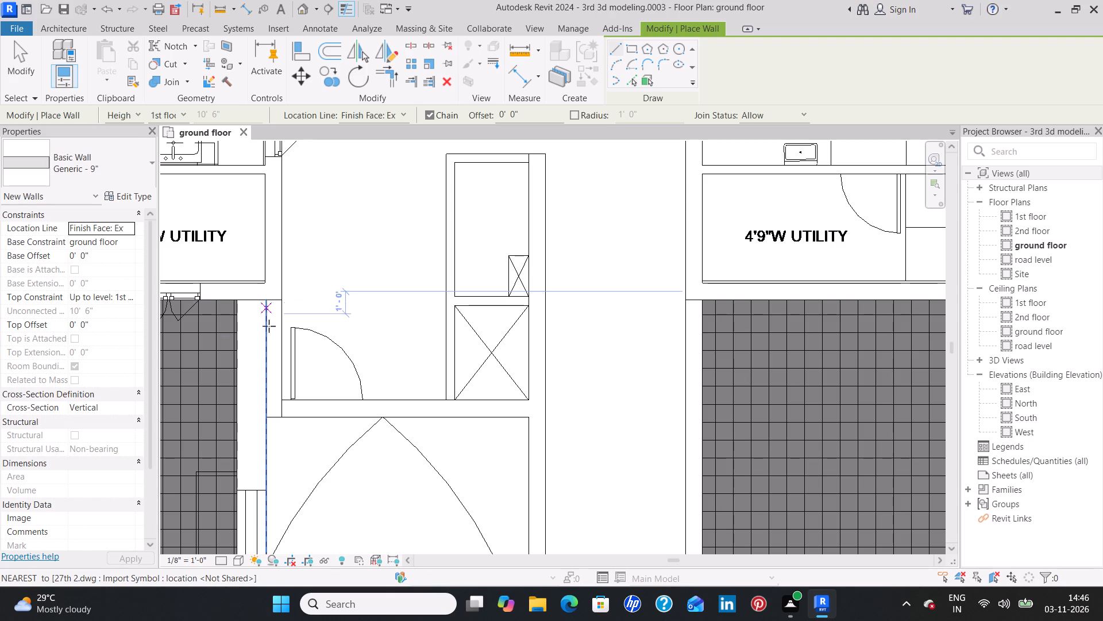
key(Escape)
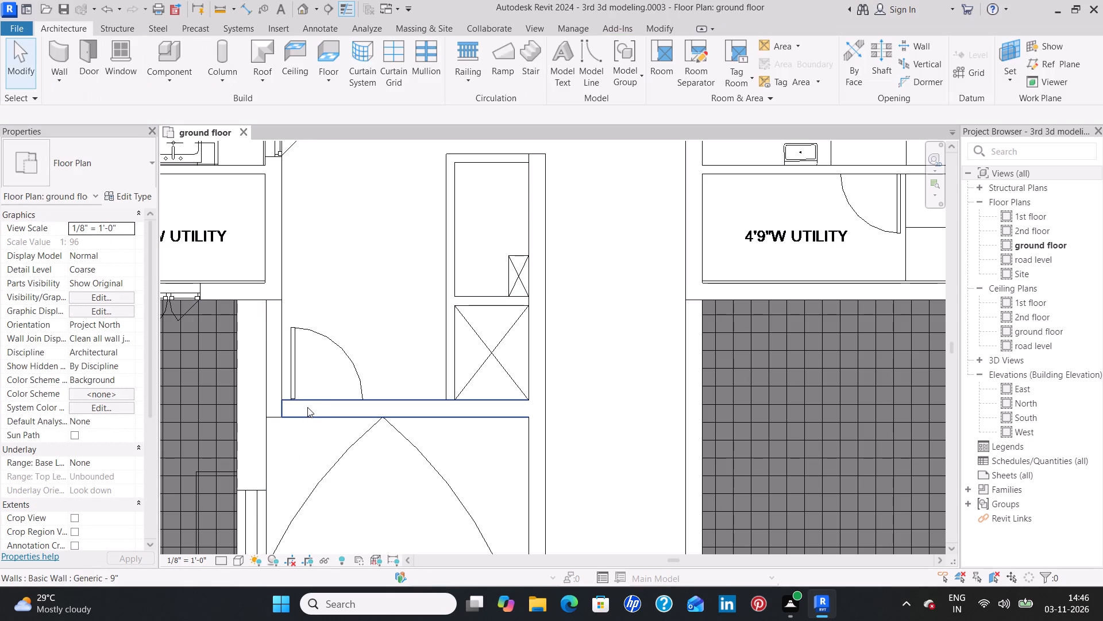
Extend the door-side end of the wall across the staircase head to the staircase's side line on the DWG.
click(318, 398)
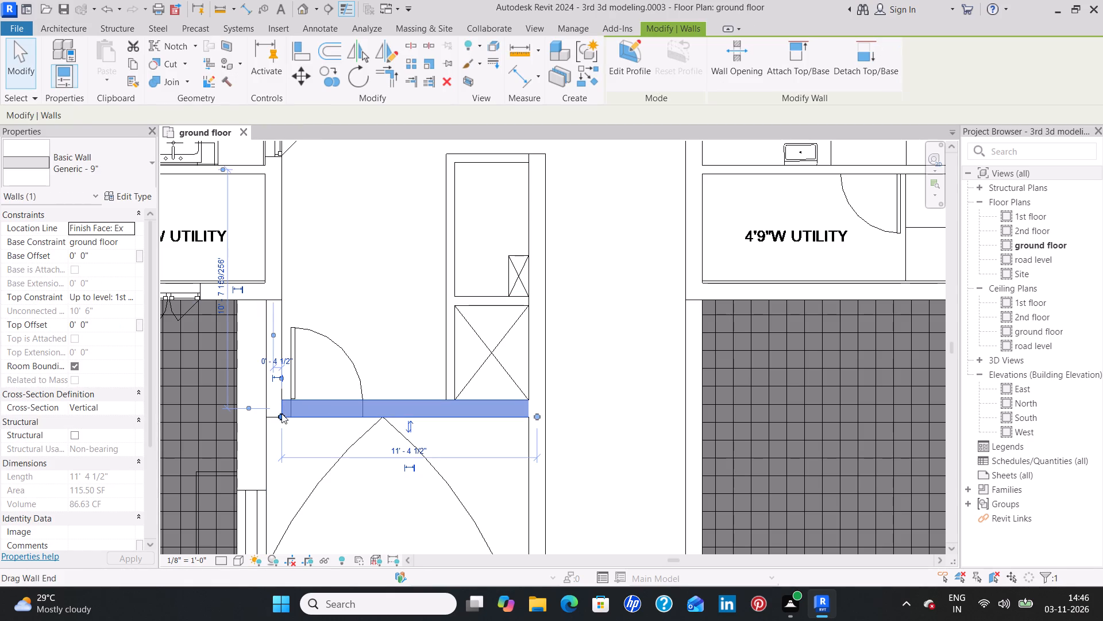
drag(281, 414, 265, 416)
key(Escape)
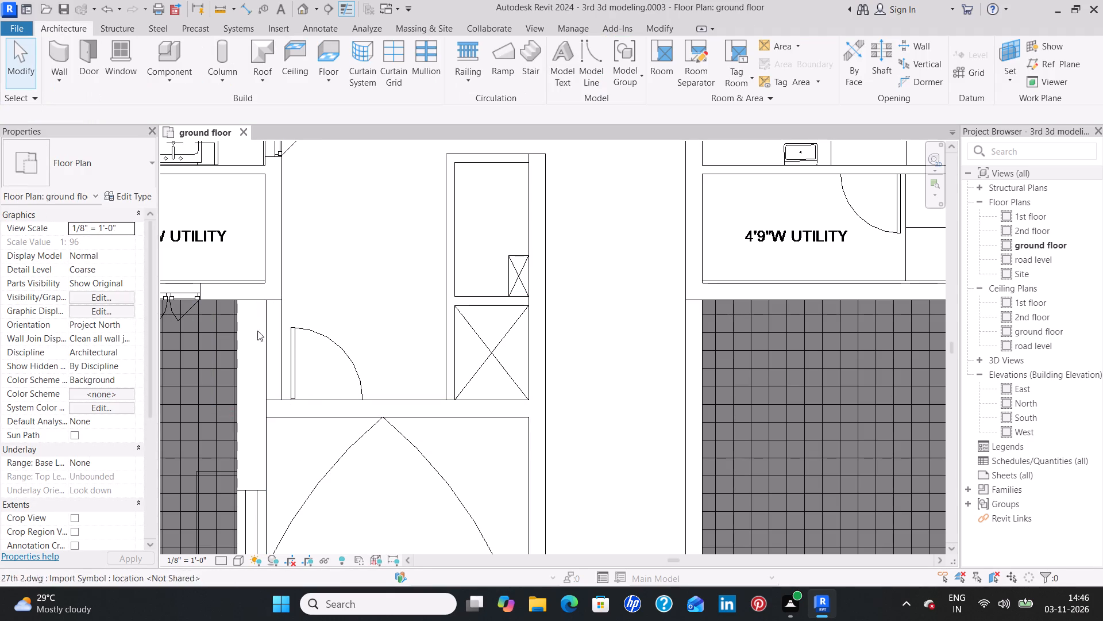
Draw a Generic - 9" wall from the utility wall down the service-slab side of the staircase to the staircase's lower wall.
click(59, 46)
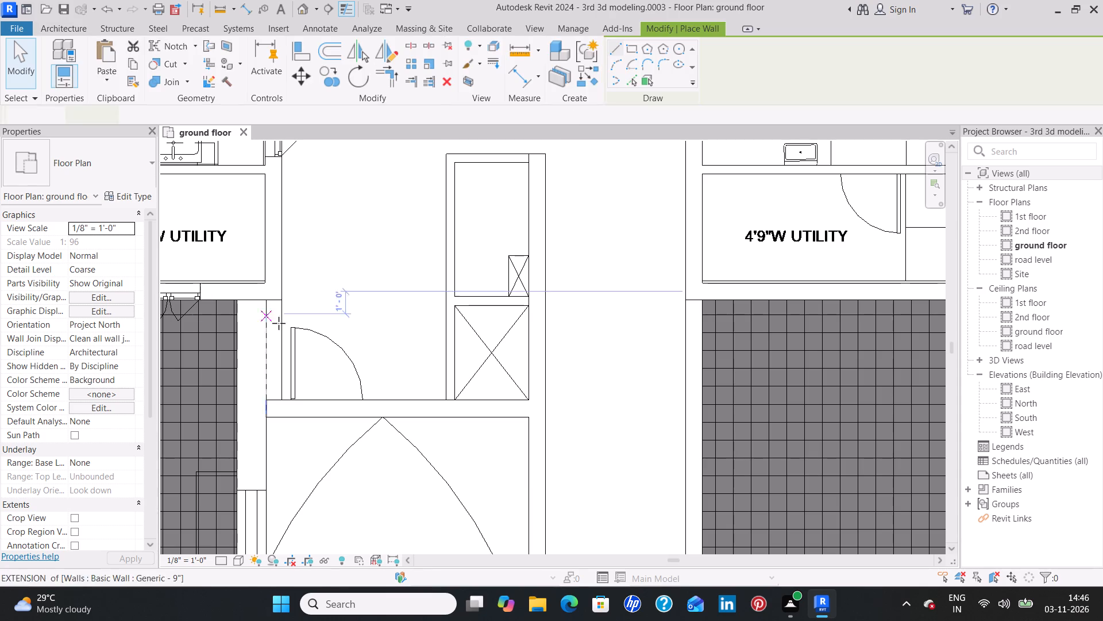
click(266, 299)
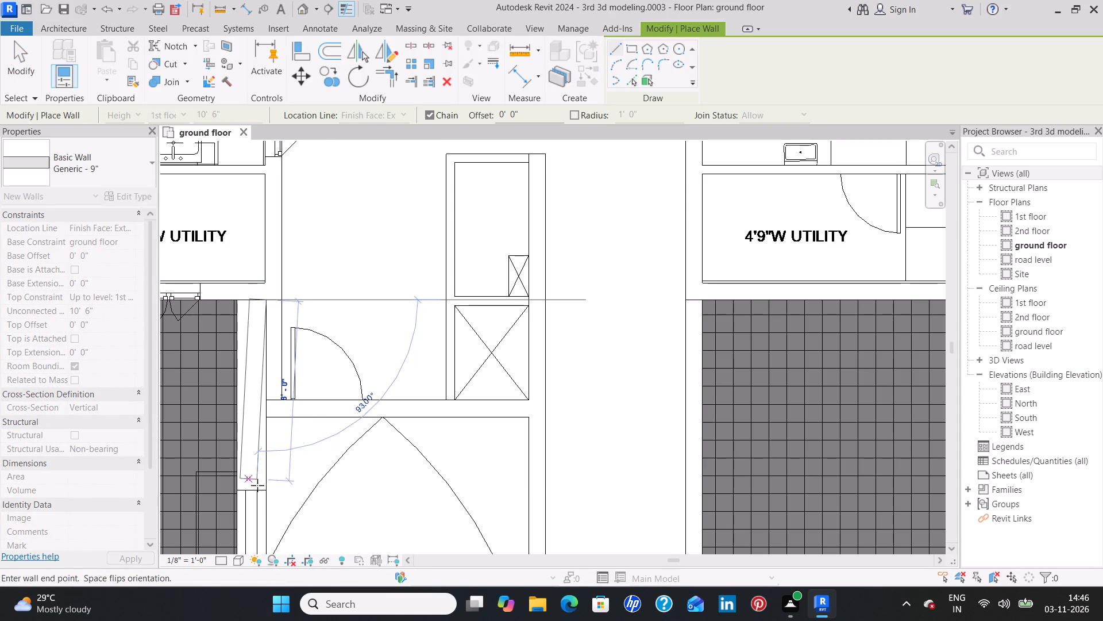
middle_drag(271, 504, 310, 265)
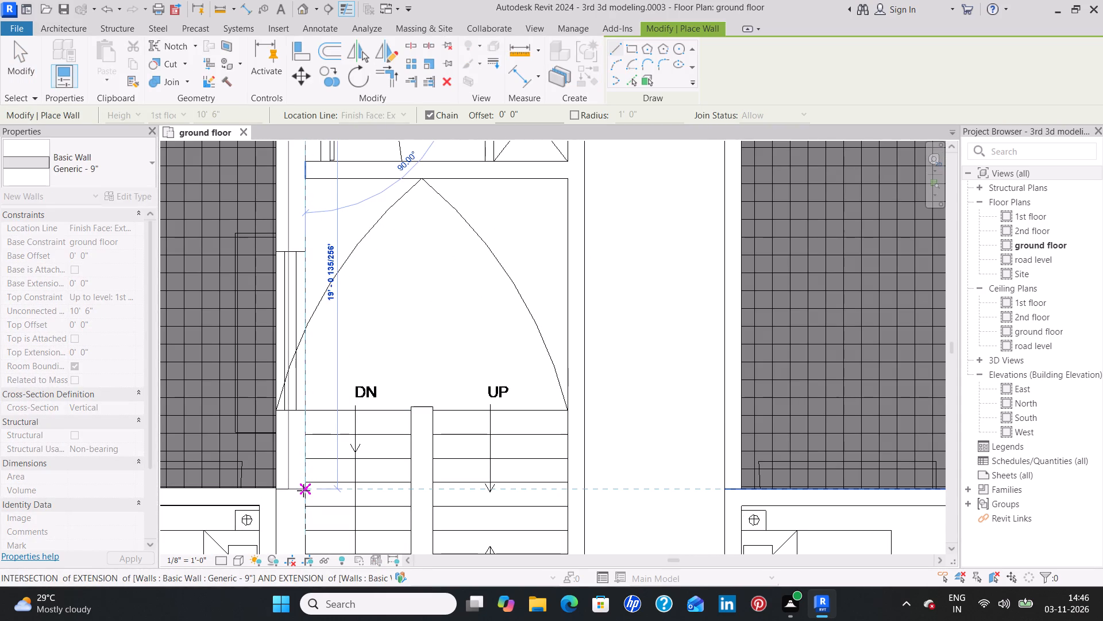
middle_drag(303, 490, 327, 287)
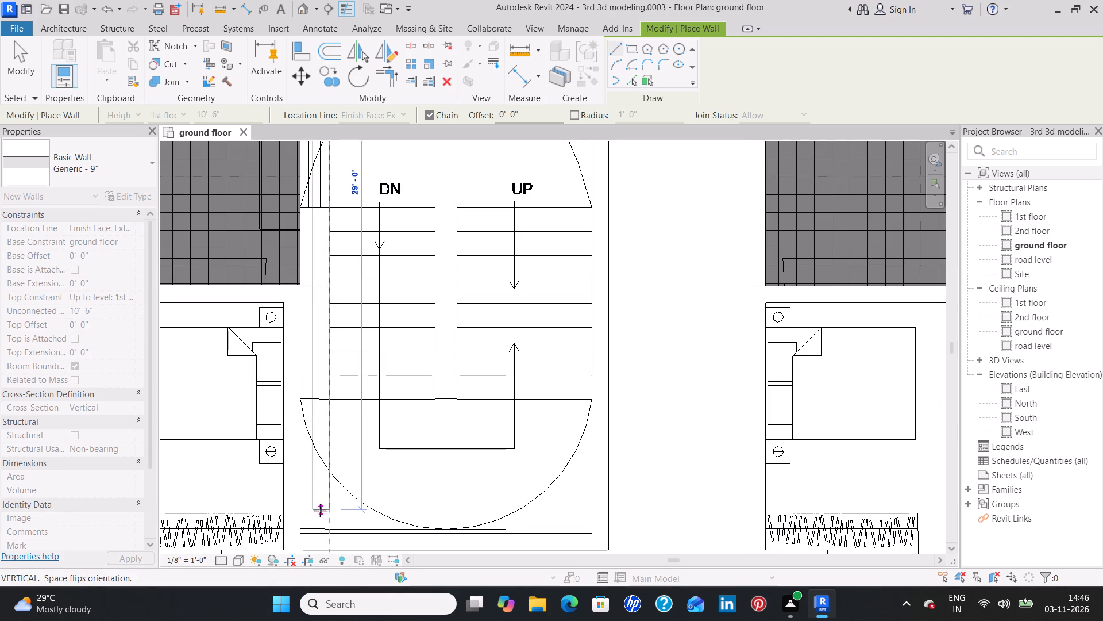
middle_drag(317, 530, 332, 361)
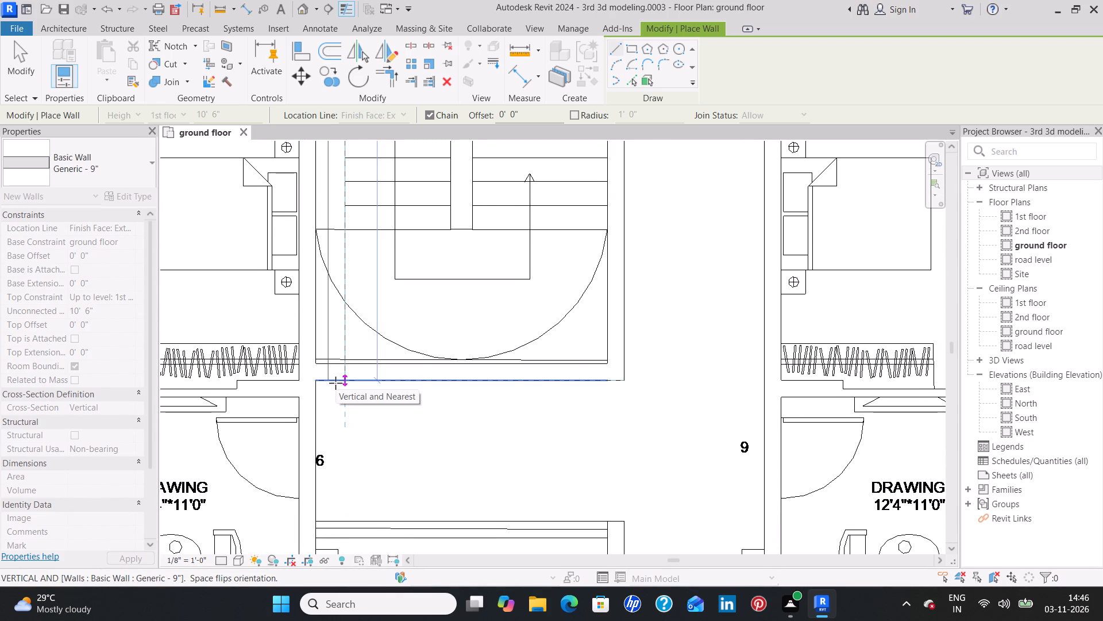
click(335, 383)
key(Escape)
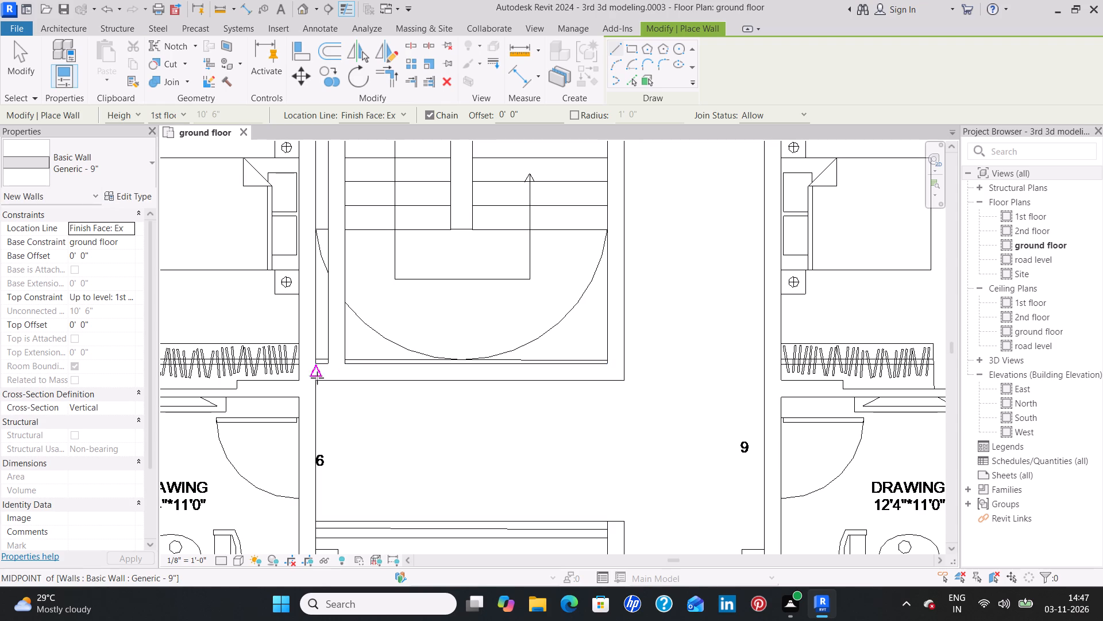
key(Escape)
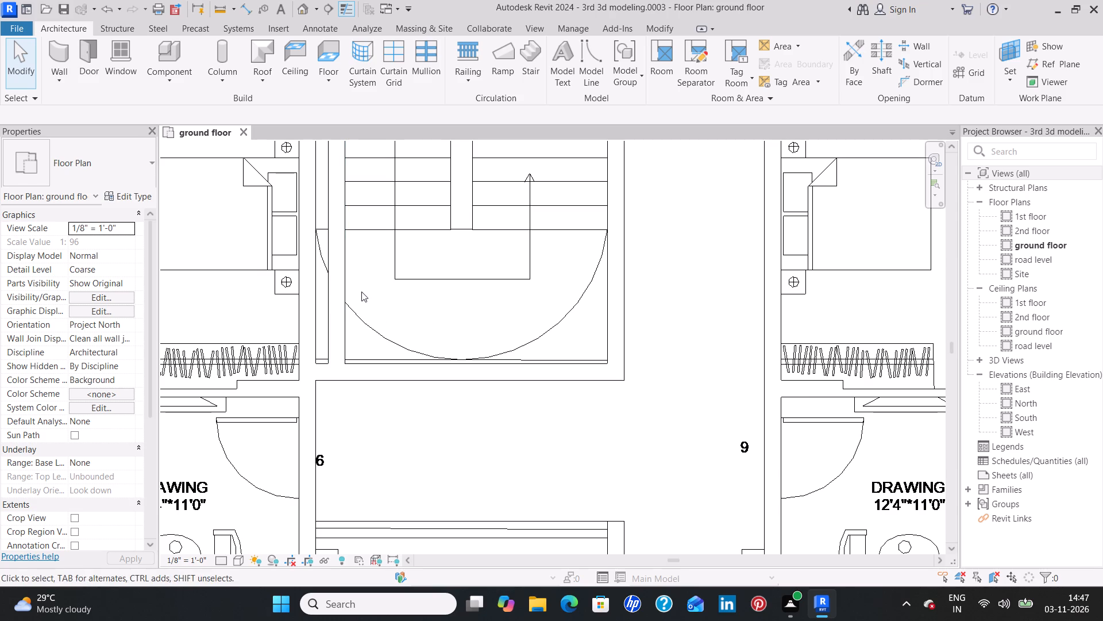
Draw Generic - 9" walls around three sides of the duct above the 6'7"*7'0" toilet beside the staircase, about 3'-8" deep.
scroll(362, 287, down, 2)
middle_drag(360, 287, 299, 481)
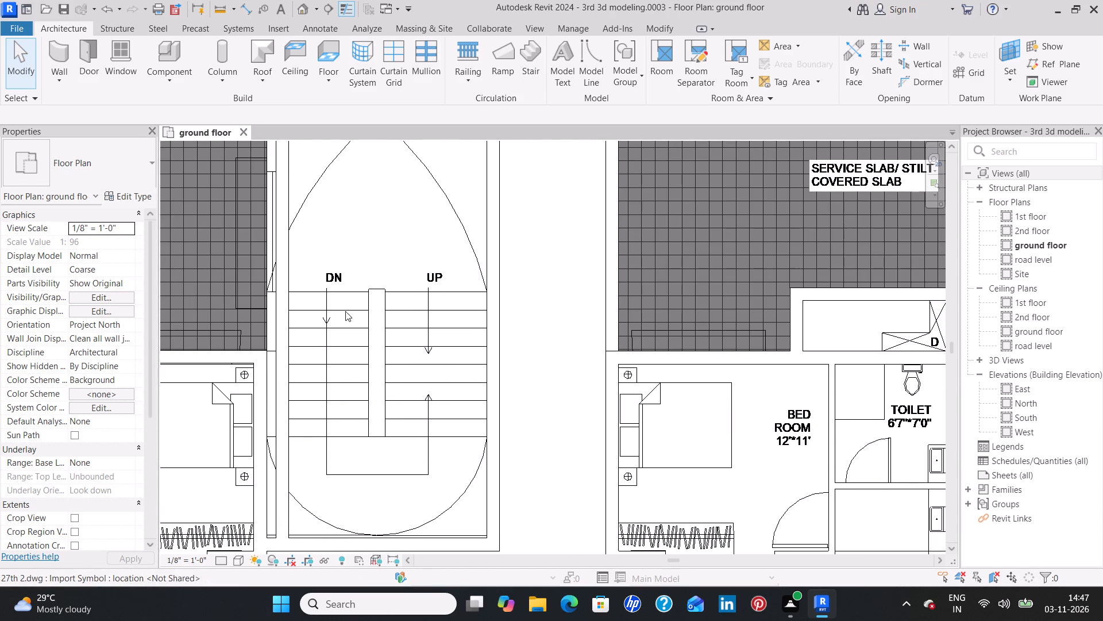
middle_drag(326, 236, 303, 398)
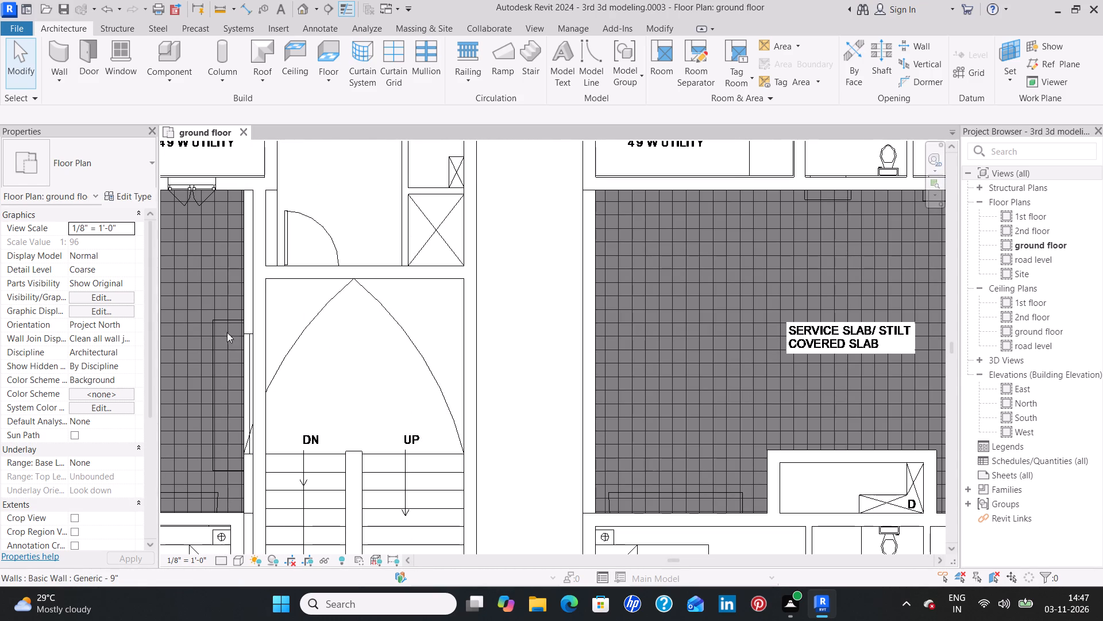
middle_drag(200, 418, 398, 373)
scroll(399, 372, down, 1)
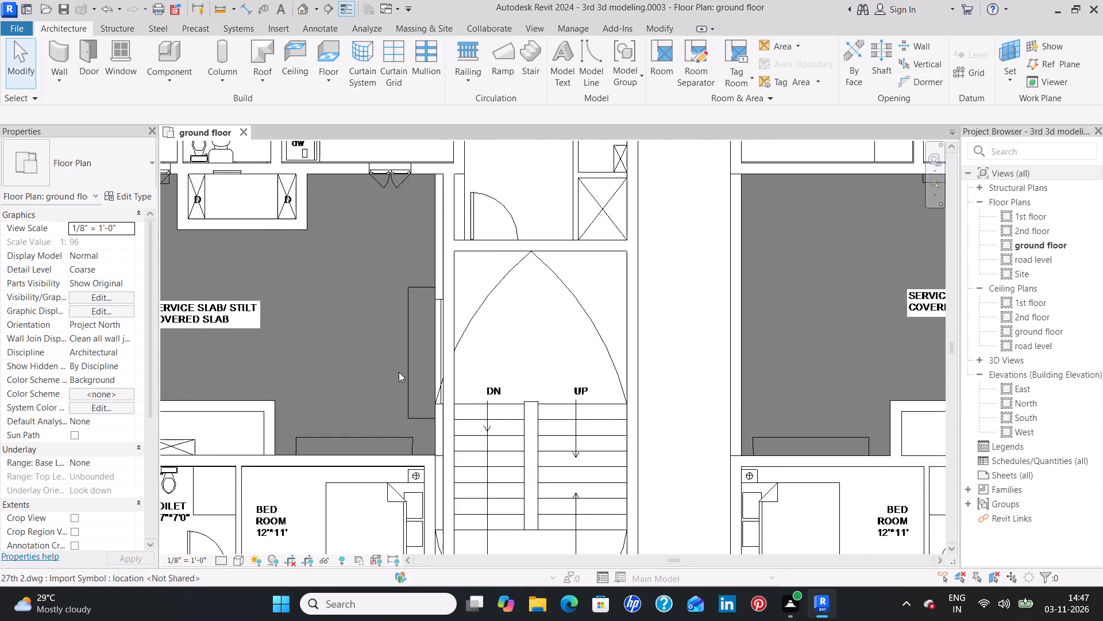
scroll(399, 372, down, 1)
middle_drag(302, 355, 438, 367)
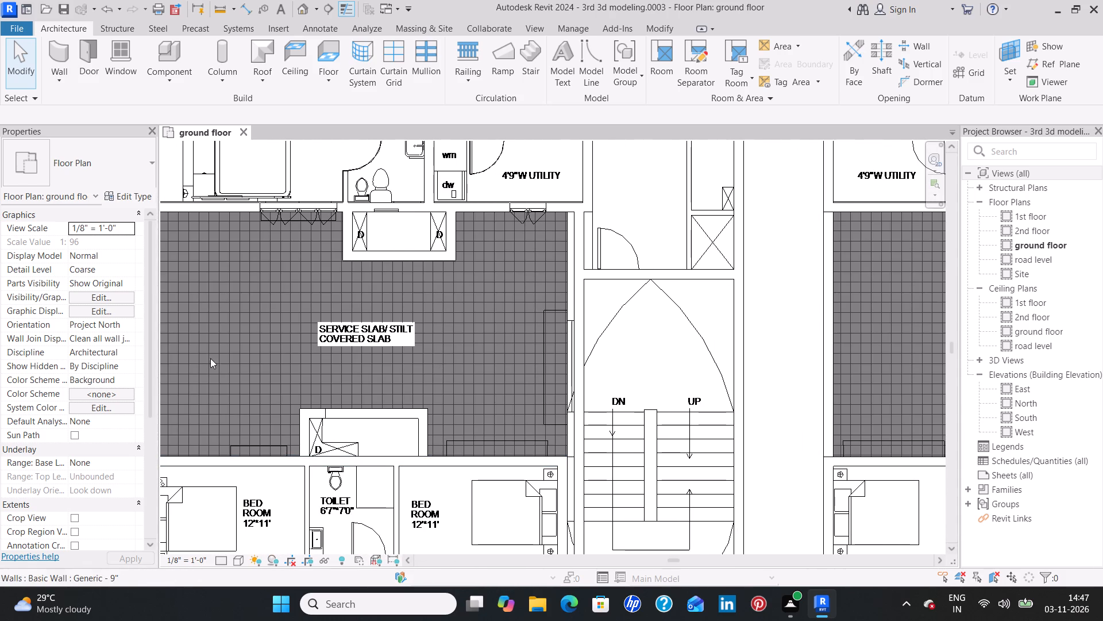
click(58, 45)
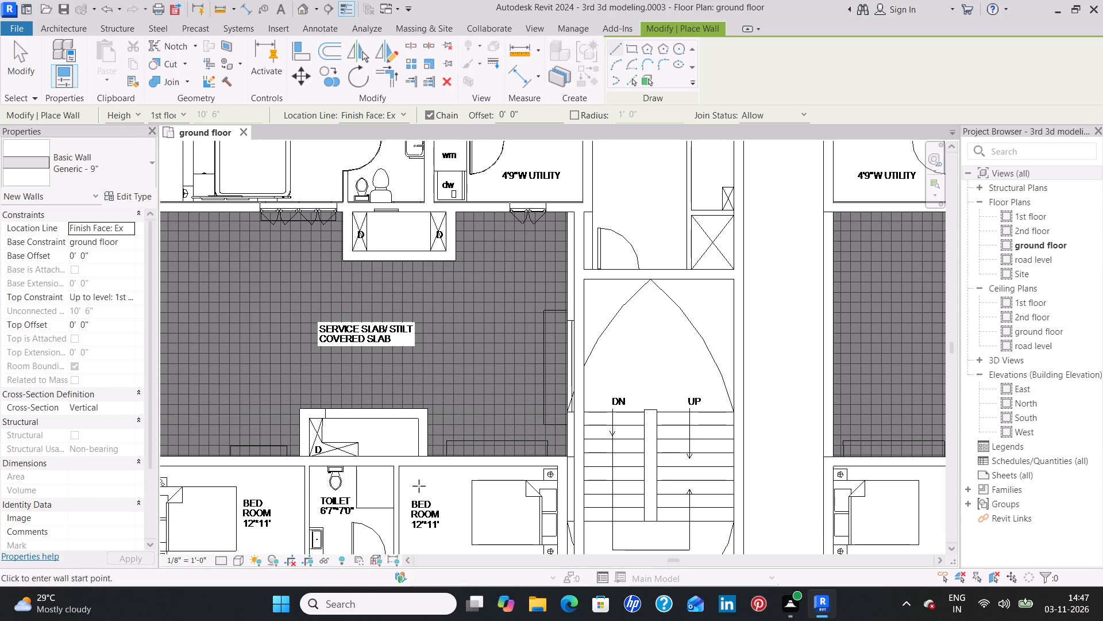
scroll(424, 481, up, 3)
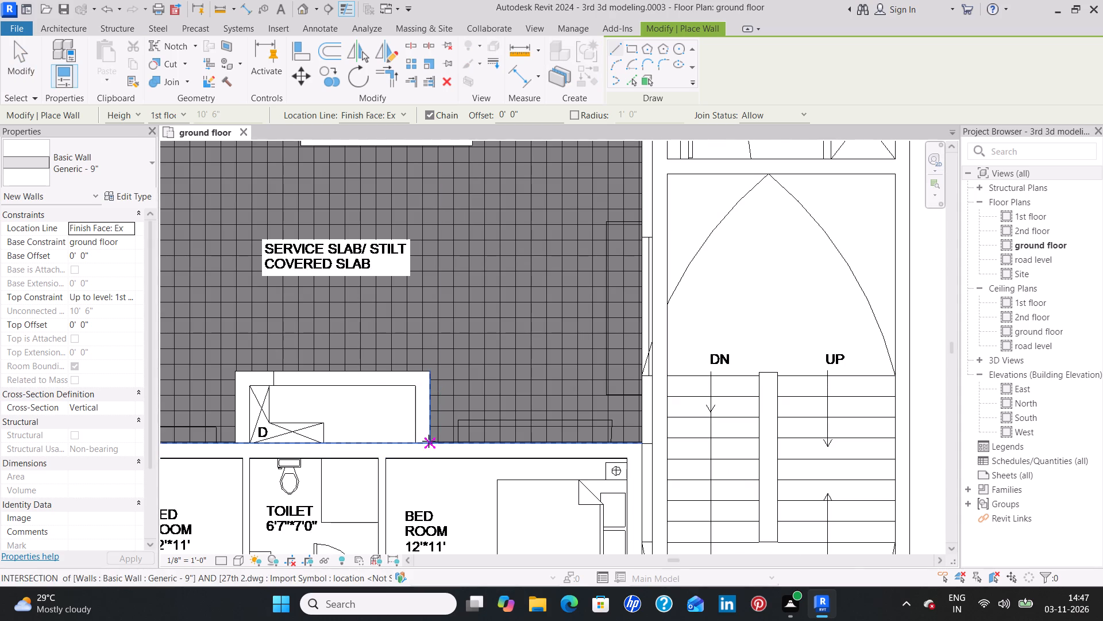
click(429, 441)
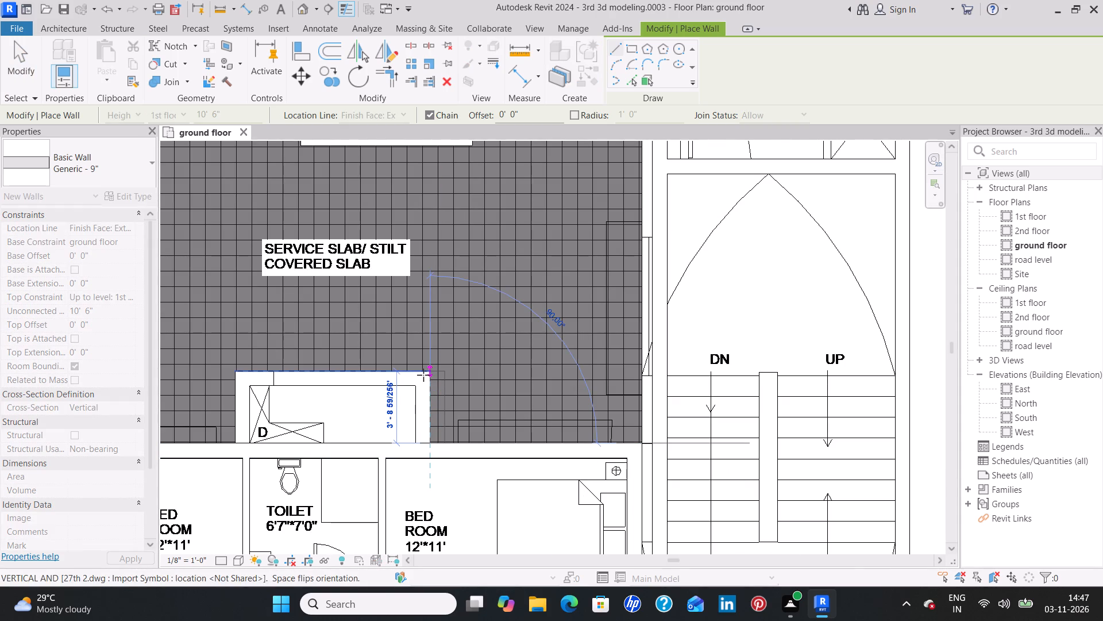
key(space)
click(427, 372)
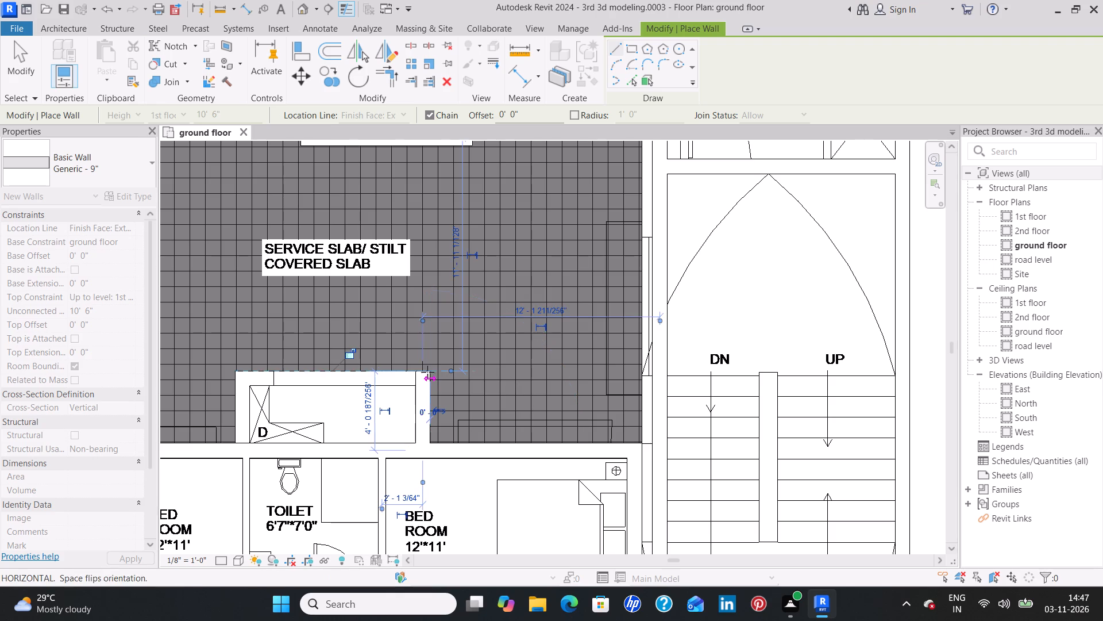
click(233, 371)
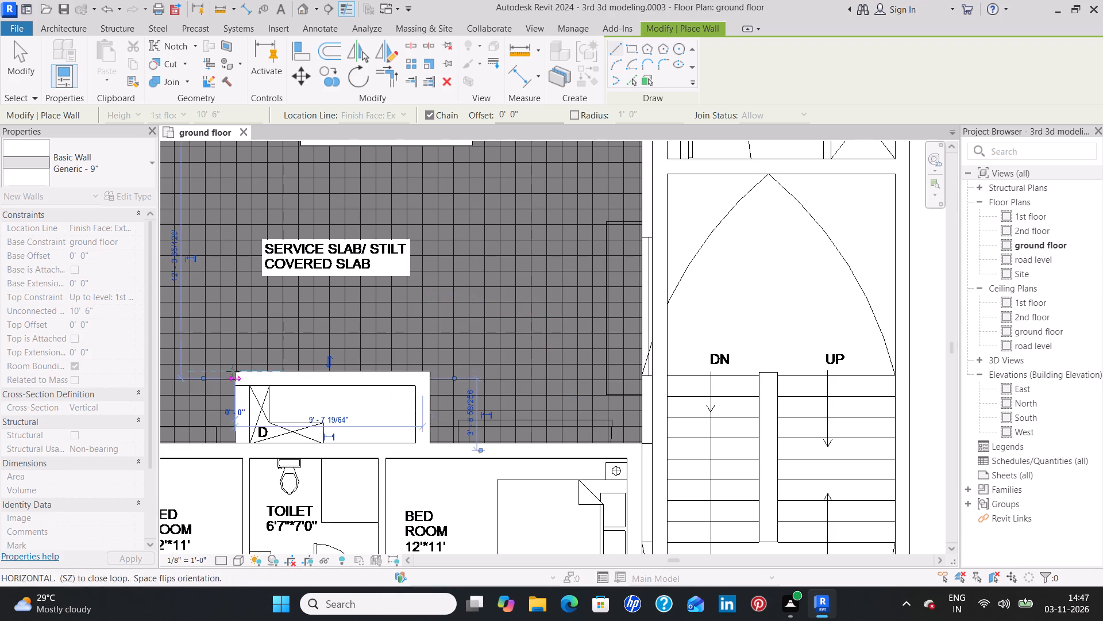
click(234, 440)
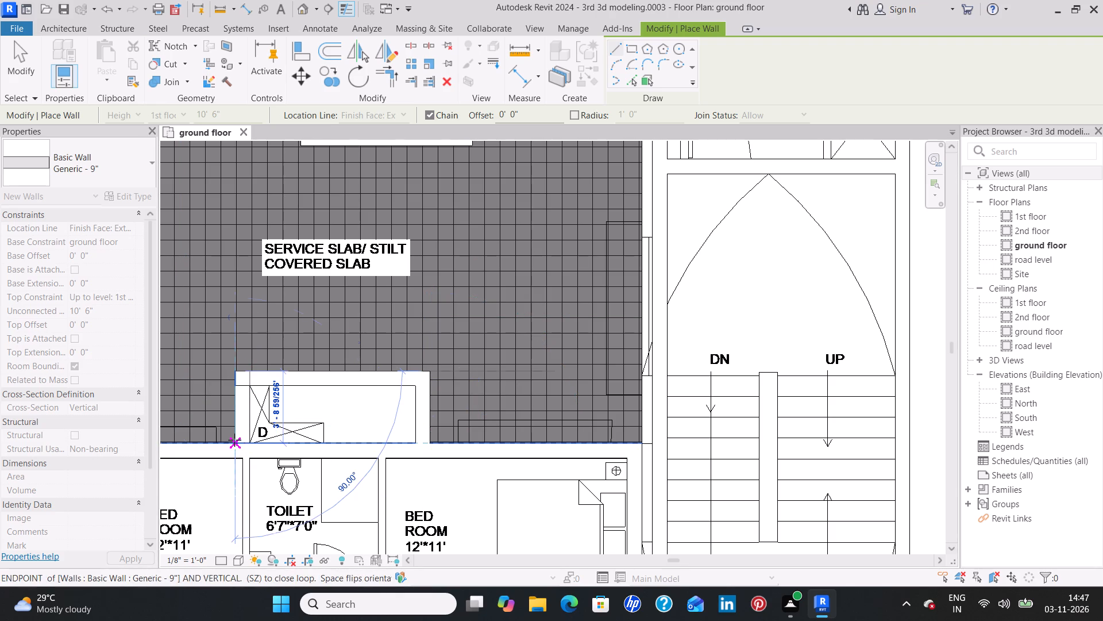
key(Escape)
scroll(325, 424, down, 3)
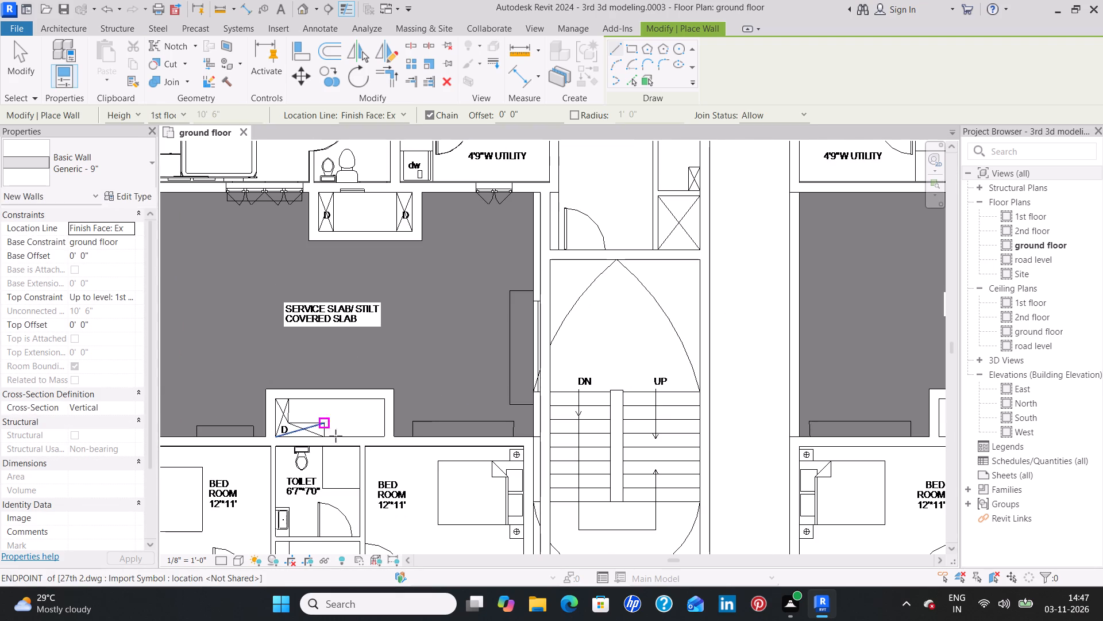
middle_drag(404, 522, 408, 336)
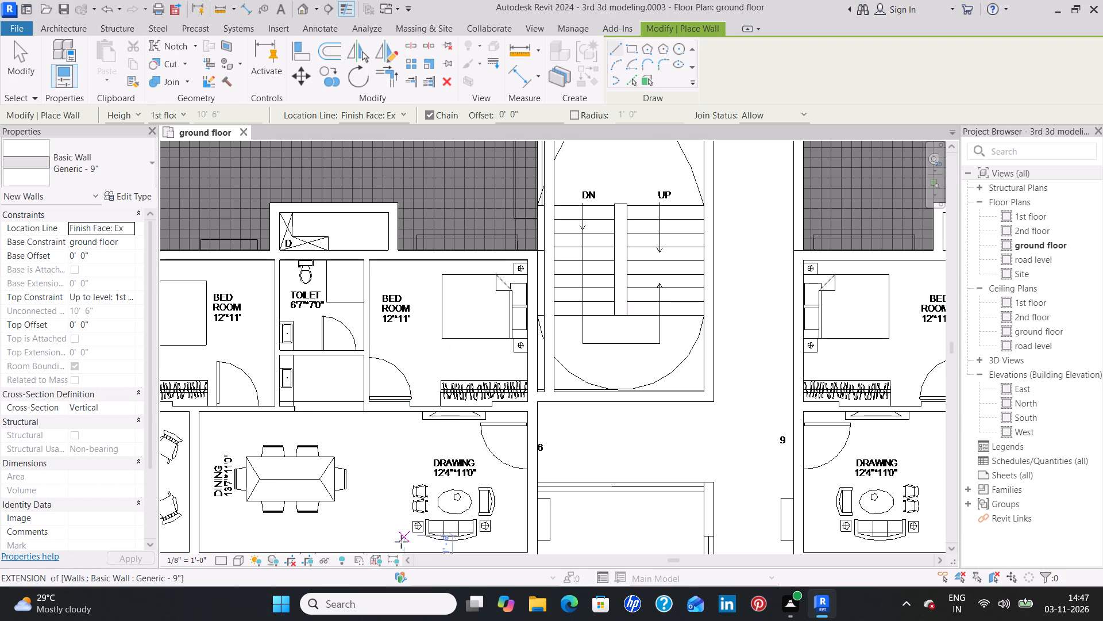
Draw Generic - 9" walls around three sides of the CUT OUT, from below the staircase landing to the 6'6" wide corridor, about 13'-9" wide.
middle_drag(401, 533, 415, 328)
middle_drag(406, 508, 419, 311)
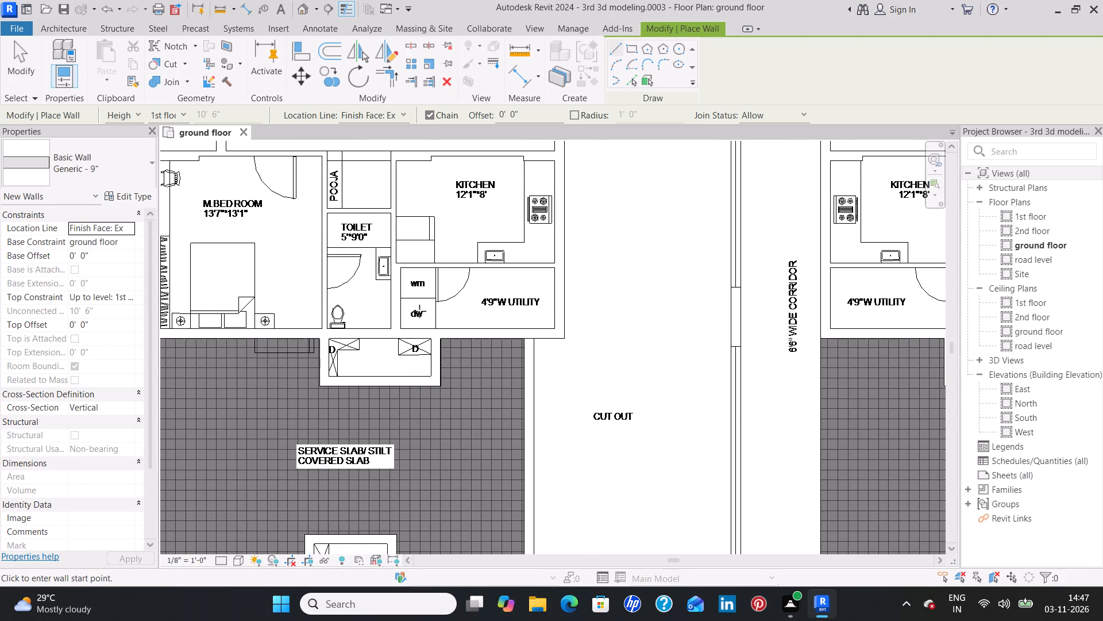
key(Escape)
middle_drag(580, 301, 580, 325)
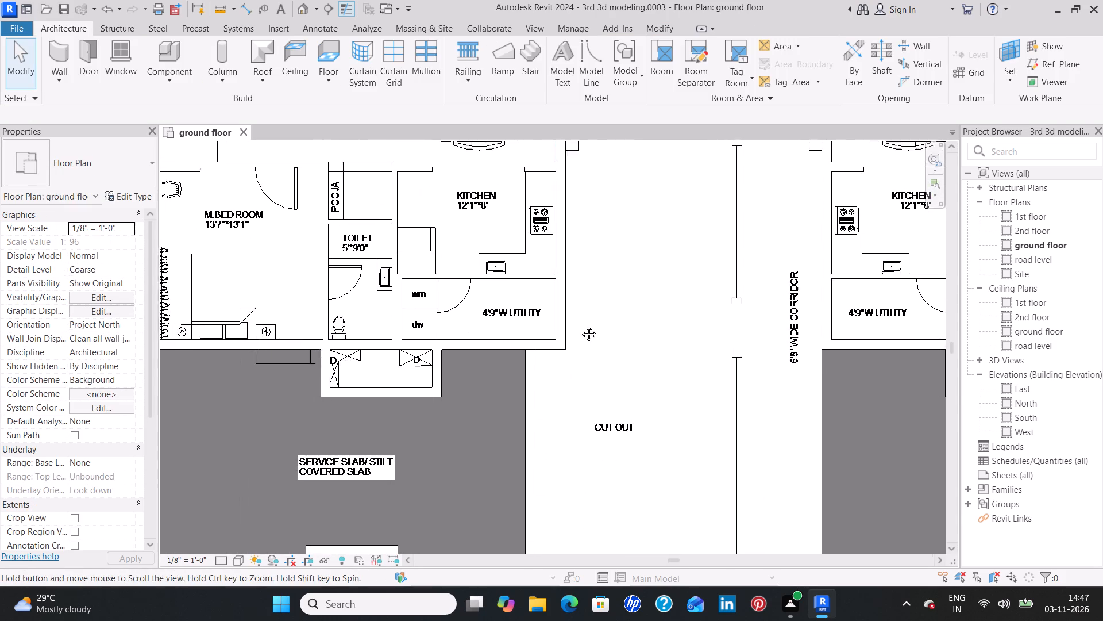
middle_drag(580, 325, 411, 618)
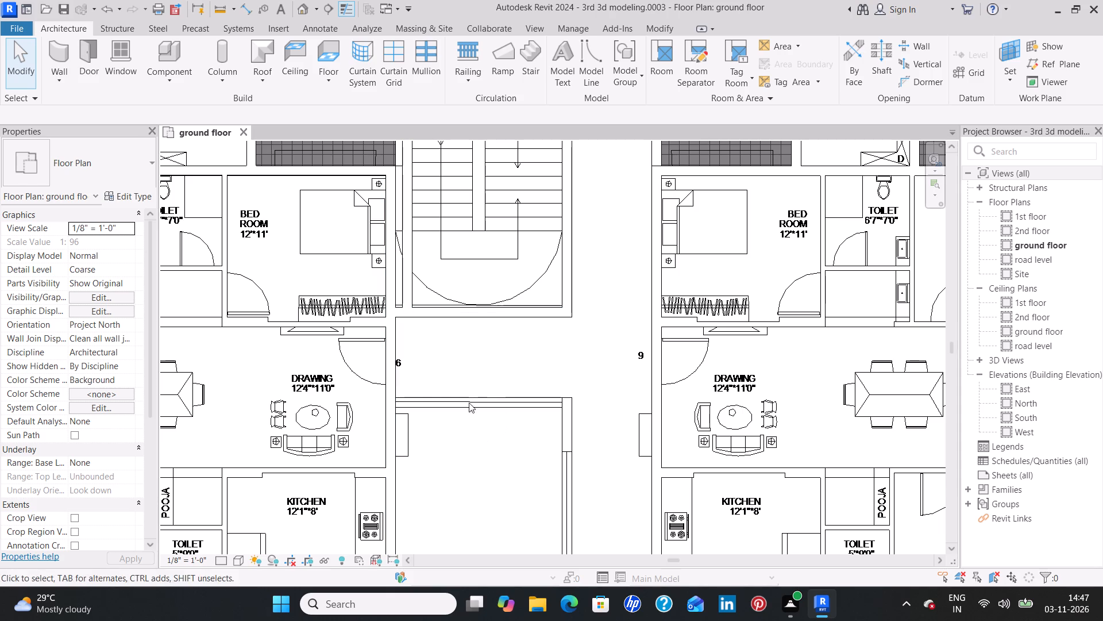
click(55, 55)
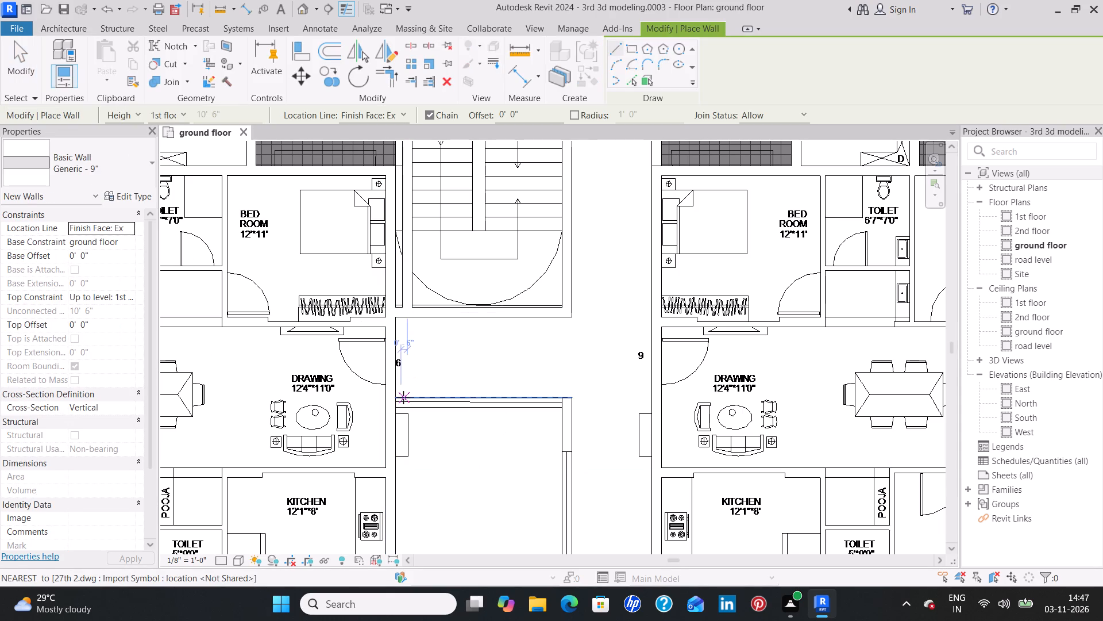
scroll(400, 398, up, 1)
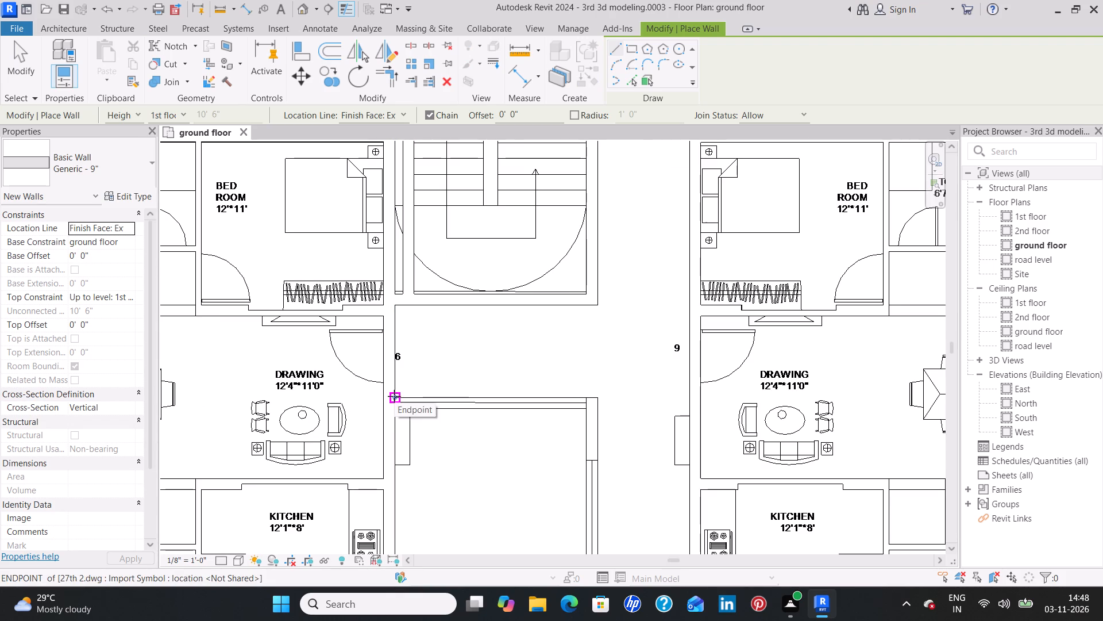
click(394, 396)
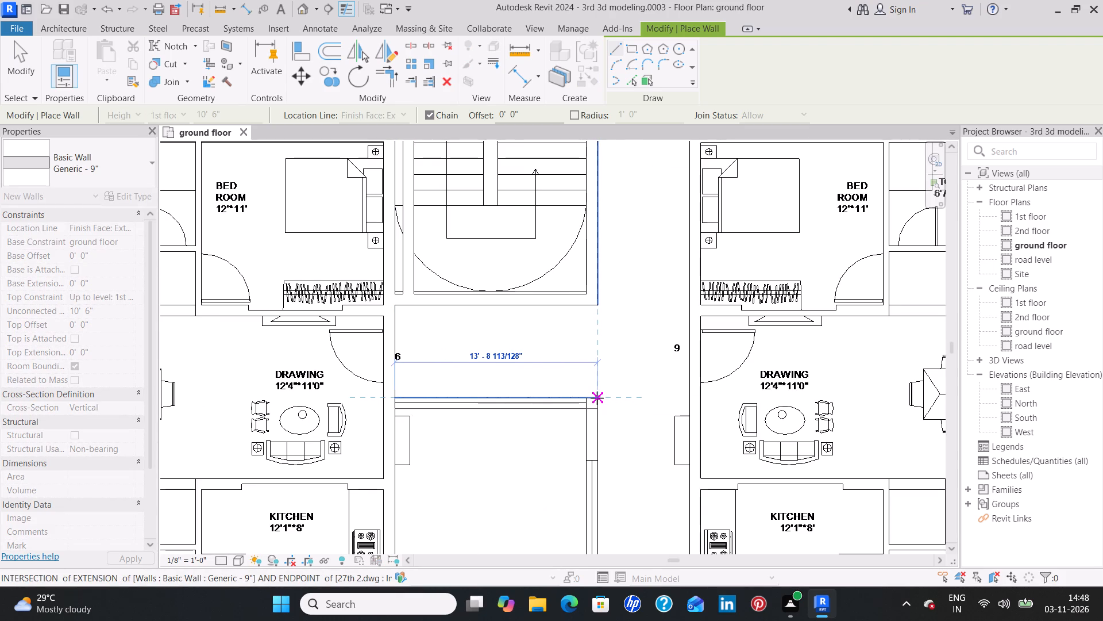
click(597, 398)
scroll(607, 547, down, 2)
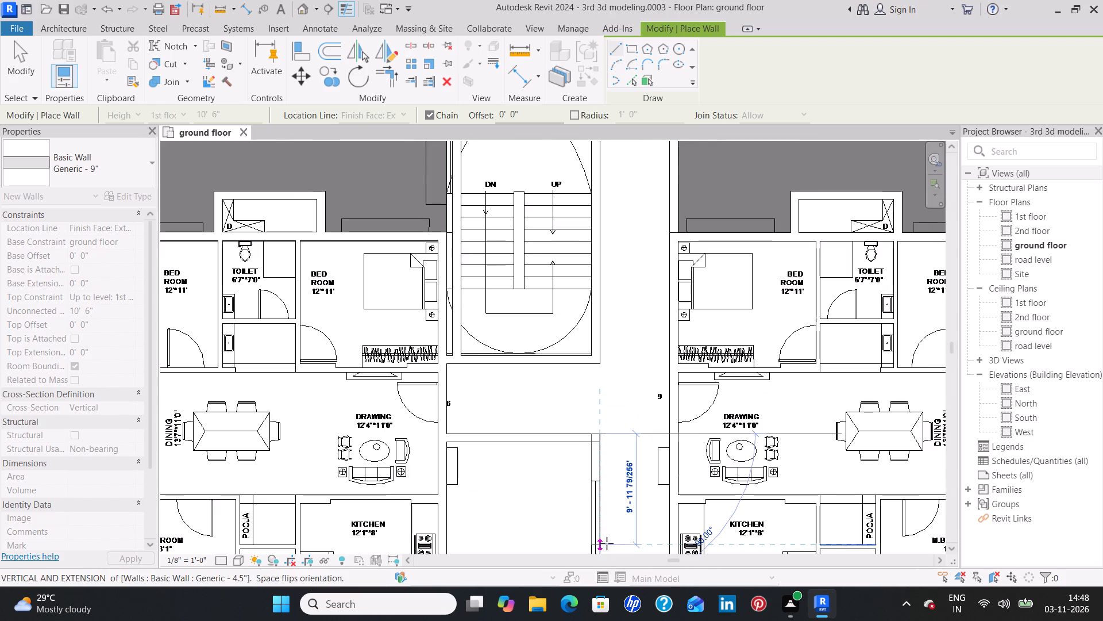
middle_drag(588, 440, 567, 210)
middle_drag(585, 470, 585, 246)
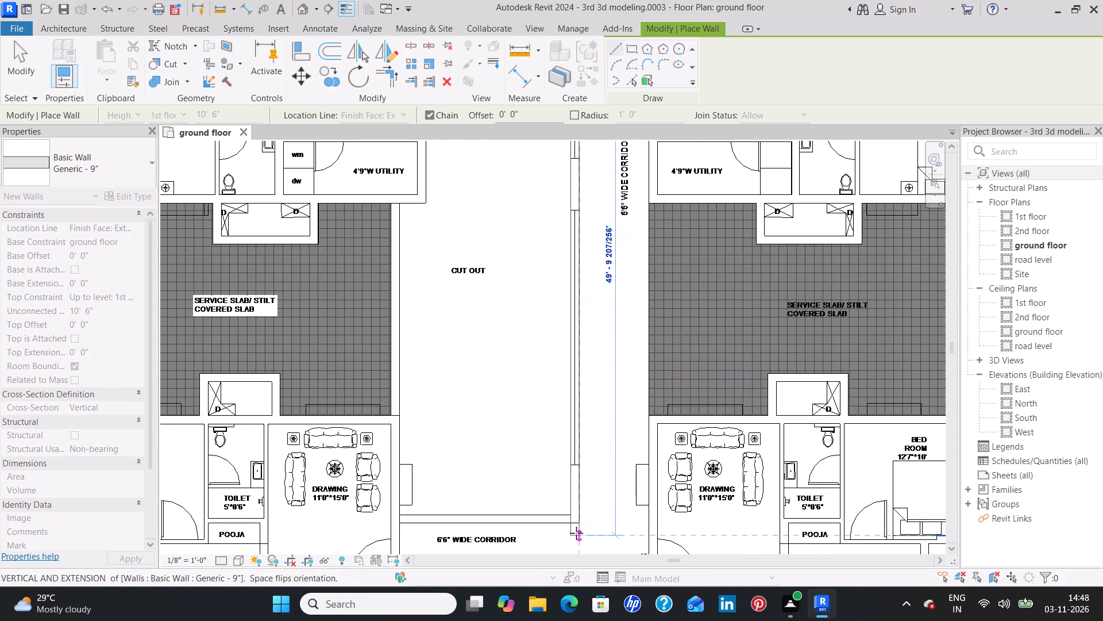
scroll(579, 524, up, 4)
click(579, 524)
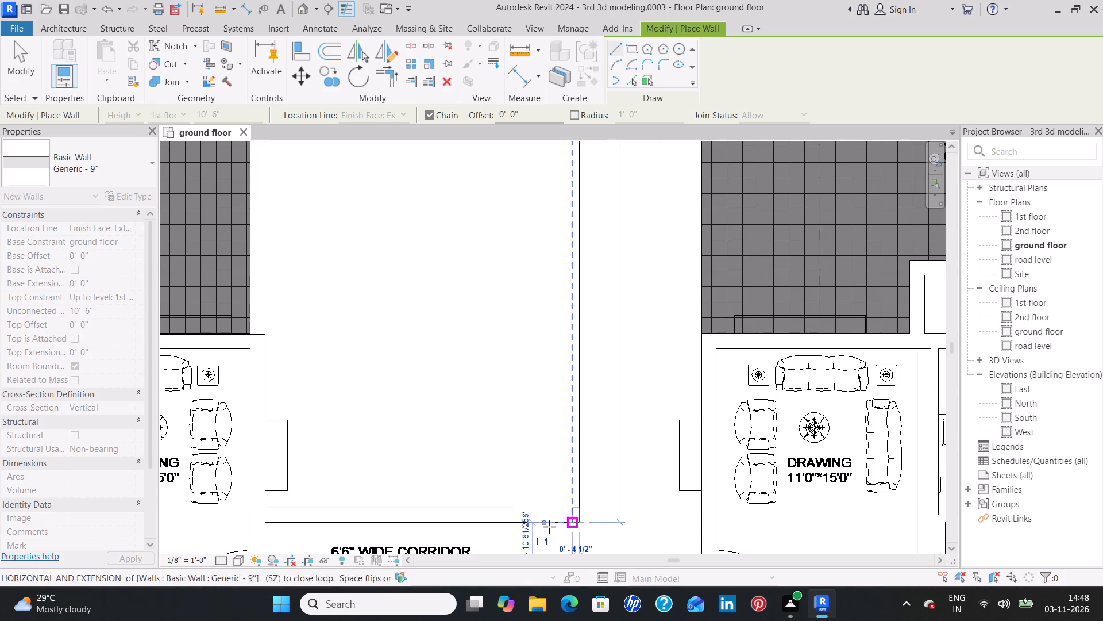
click(268, 524)
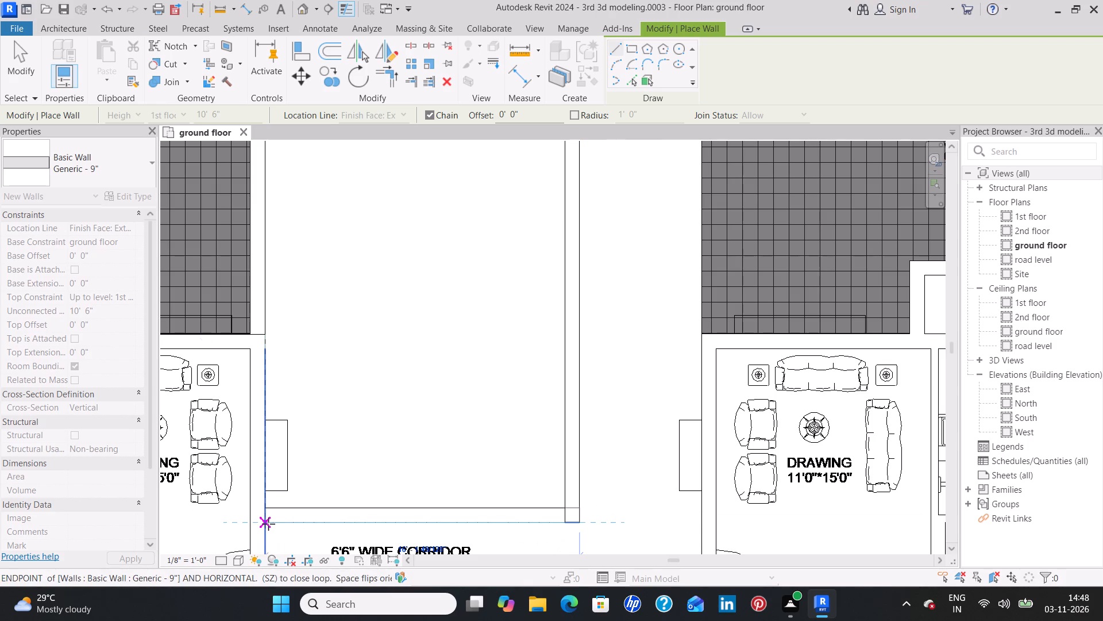
key(Escape)
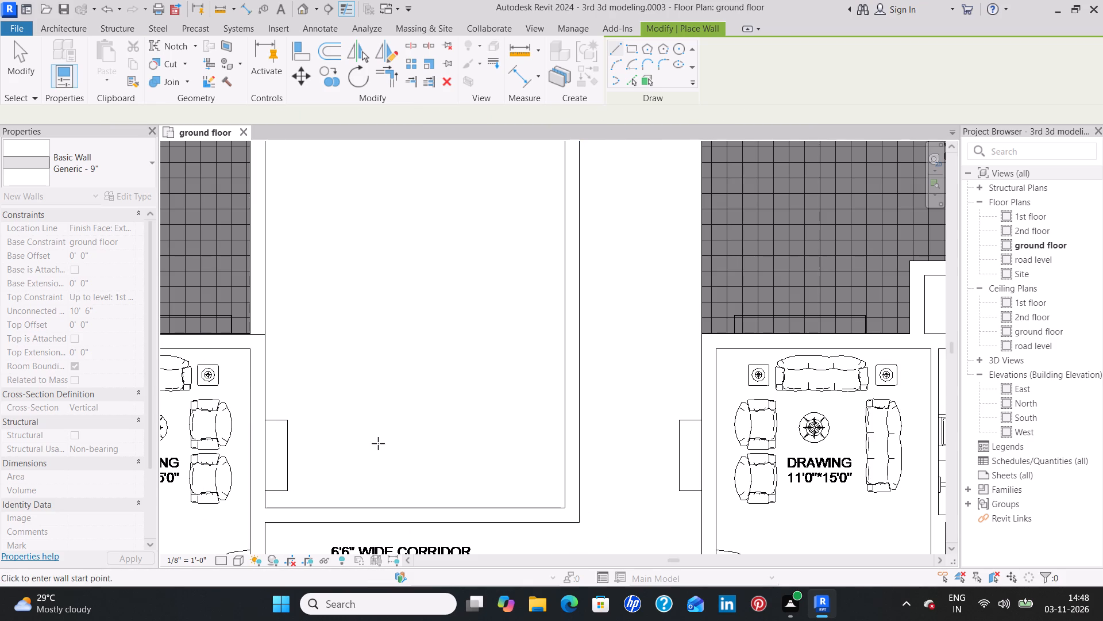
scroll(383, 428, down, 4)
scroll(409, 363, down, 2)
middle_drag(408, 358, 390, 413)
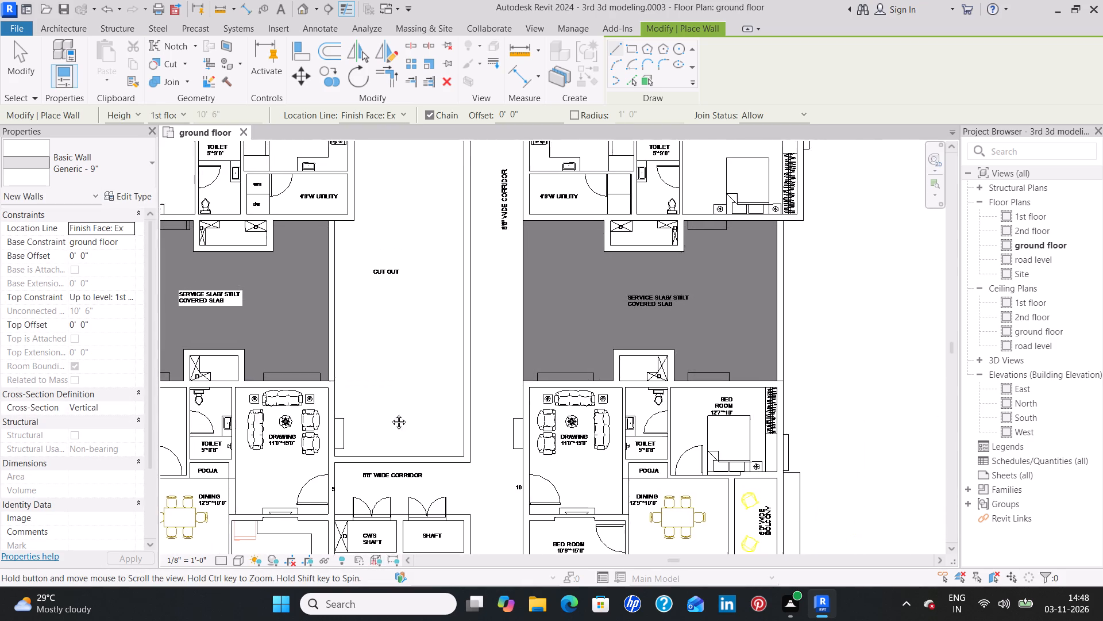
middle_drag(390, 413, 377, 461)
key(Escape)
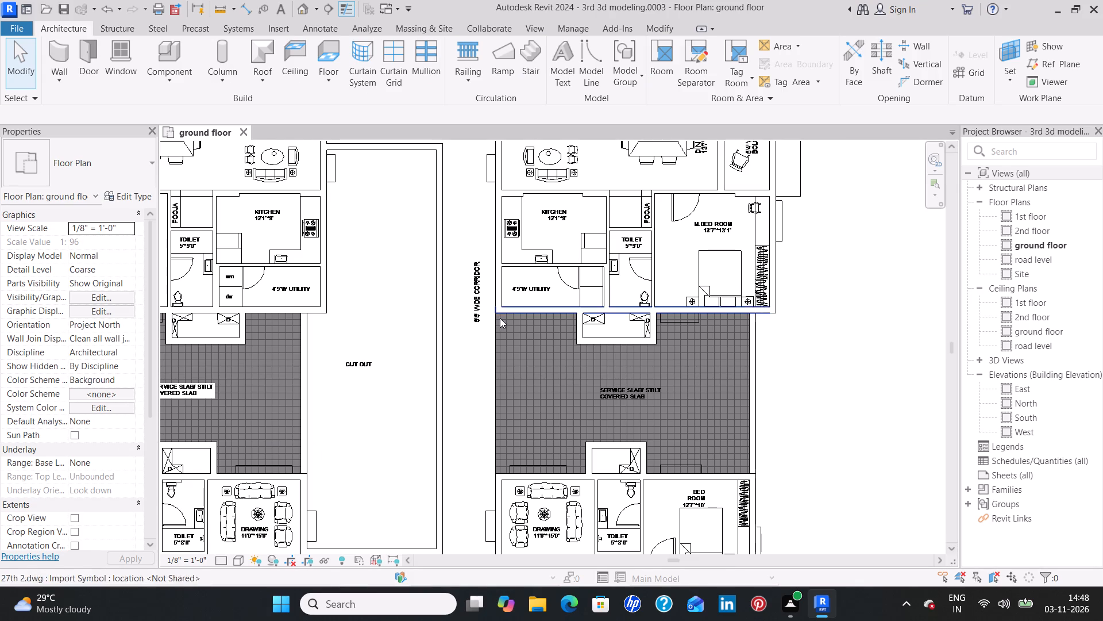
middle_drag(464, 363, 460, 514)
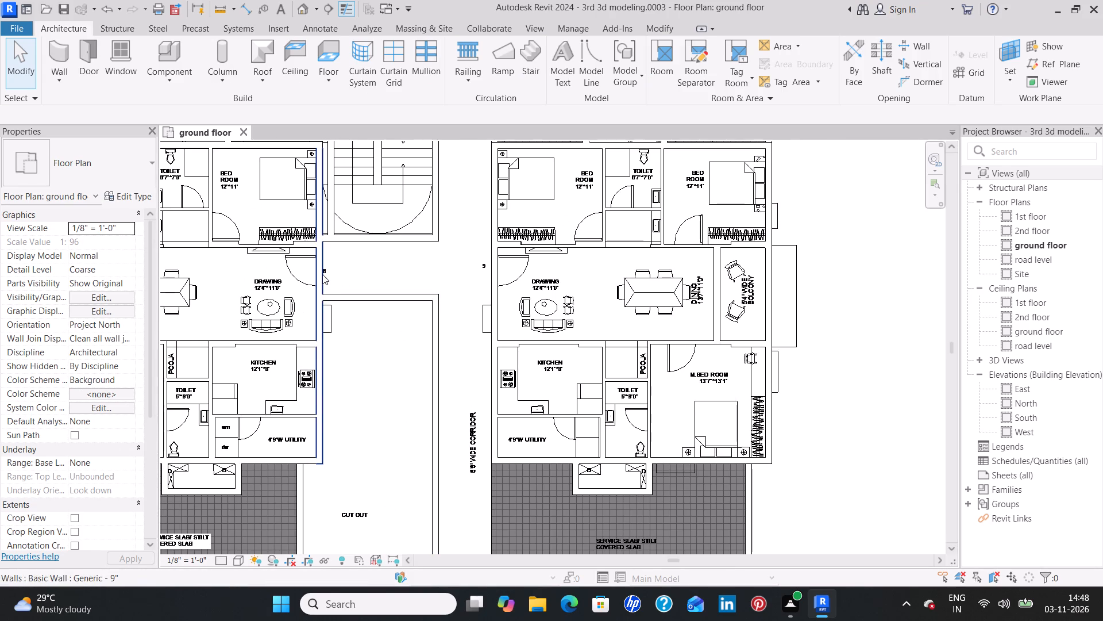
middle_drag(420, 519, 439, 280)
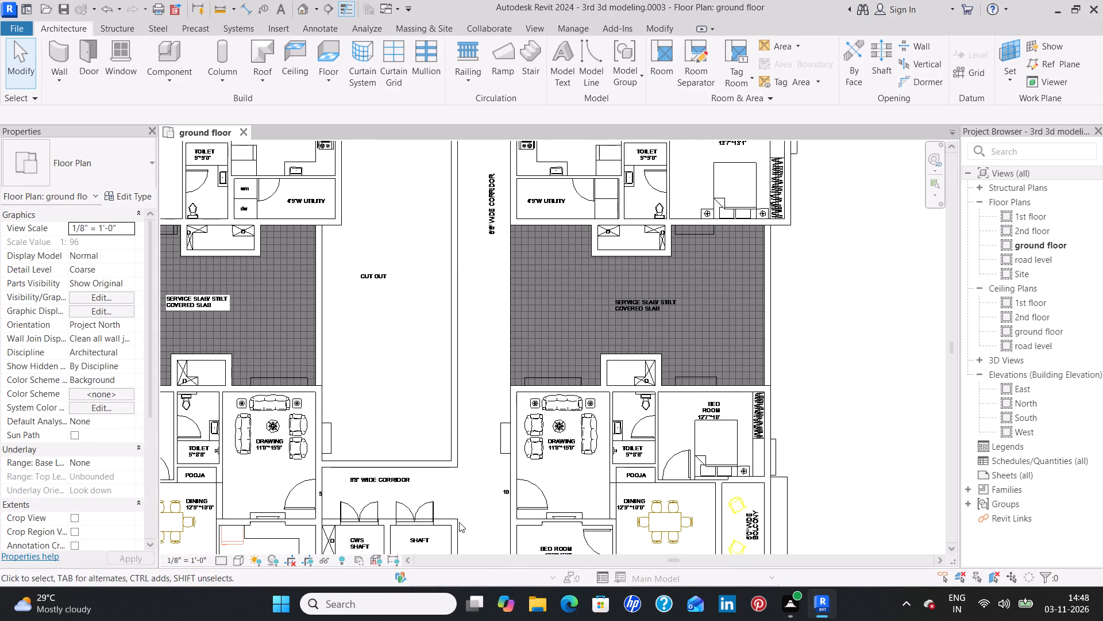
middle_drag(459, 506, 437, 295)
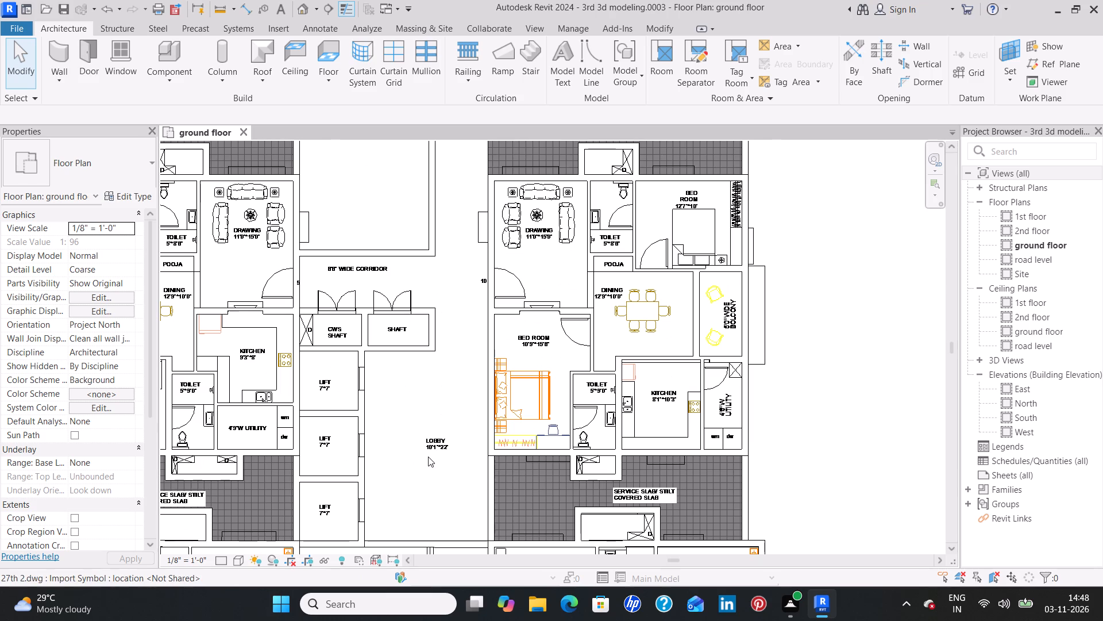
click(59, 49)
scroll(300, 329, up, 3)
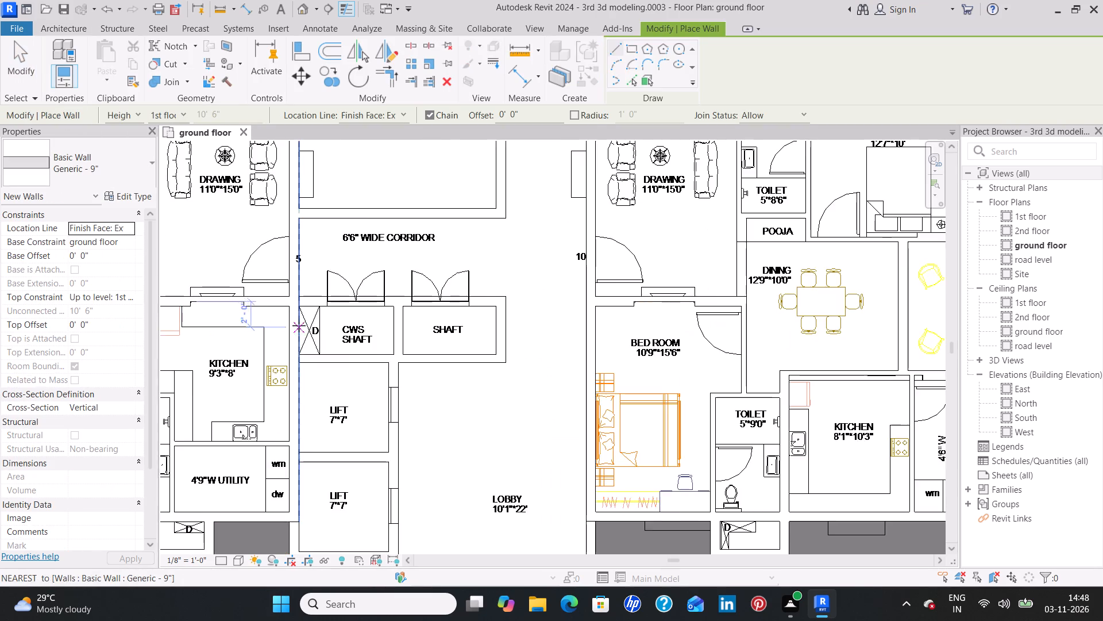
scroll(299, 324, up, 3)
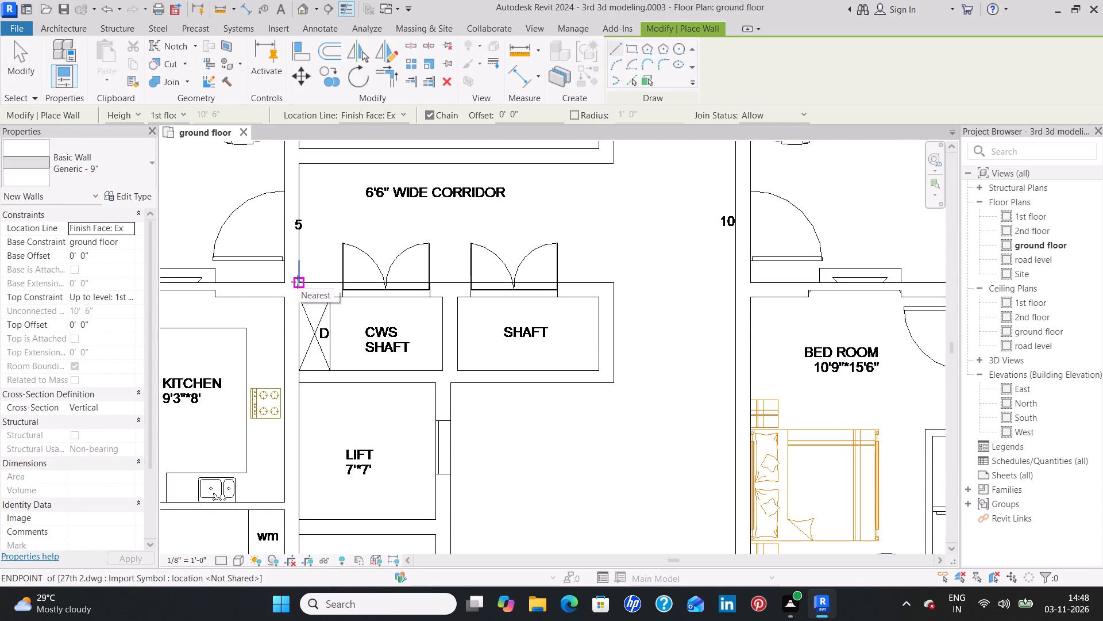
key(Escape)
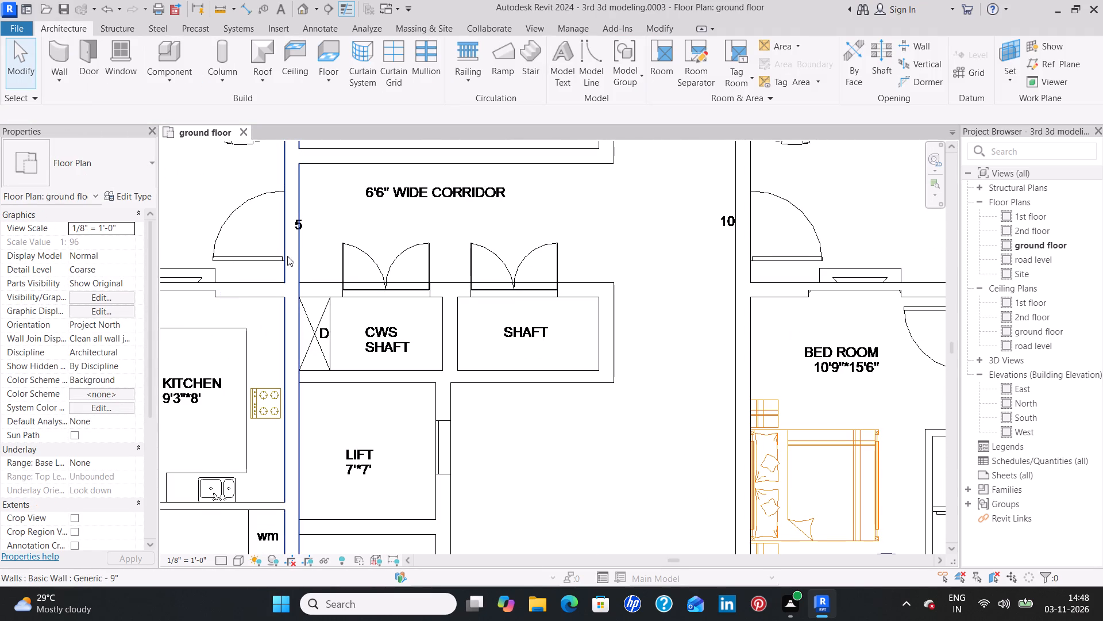
Draw Generic - 9" walls around the corridor, lobby and lift sides of the CWS SHAFT and SHAFT block, about 16'-6" long.
scroll(300, 258, down, 6)
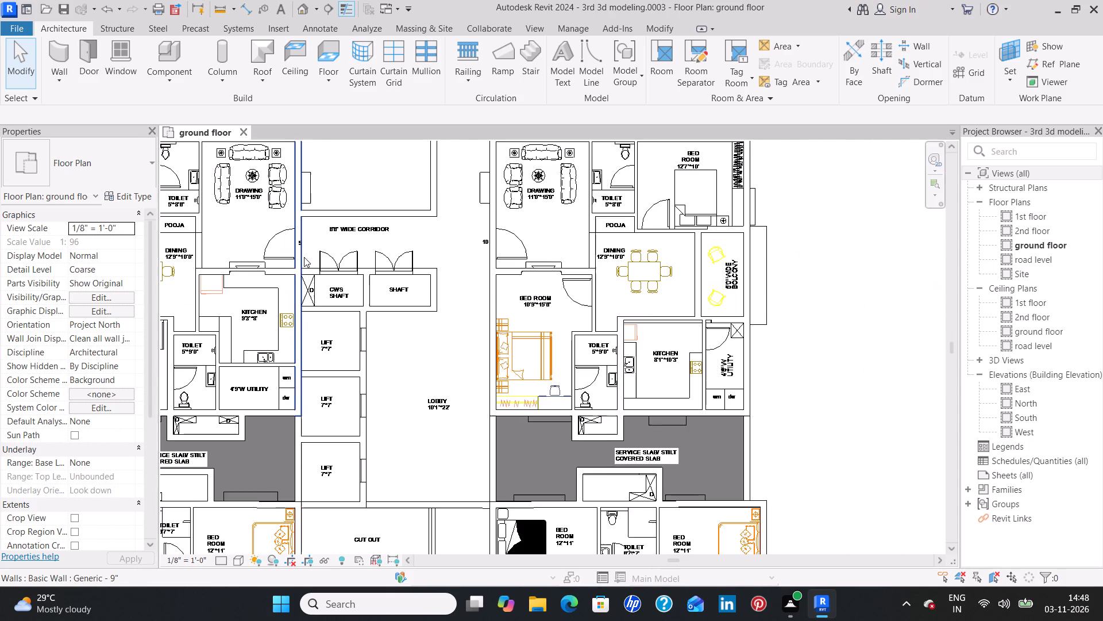
scroll(304, 257, down, 1)
scroll(304, 257, up, 3)
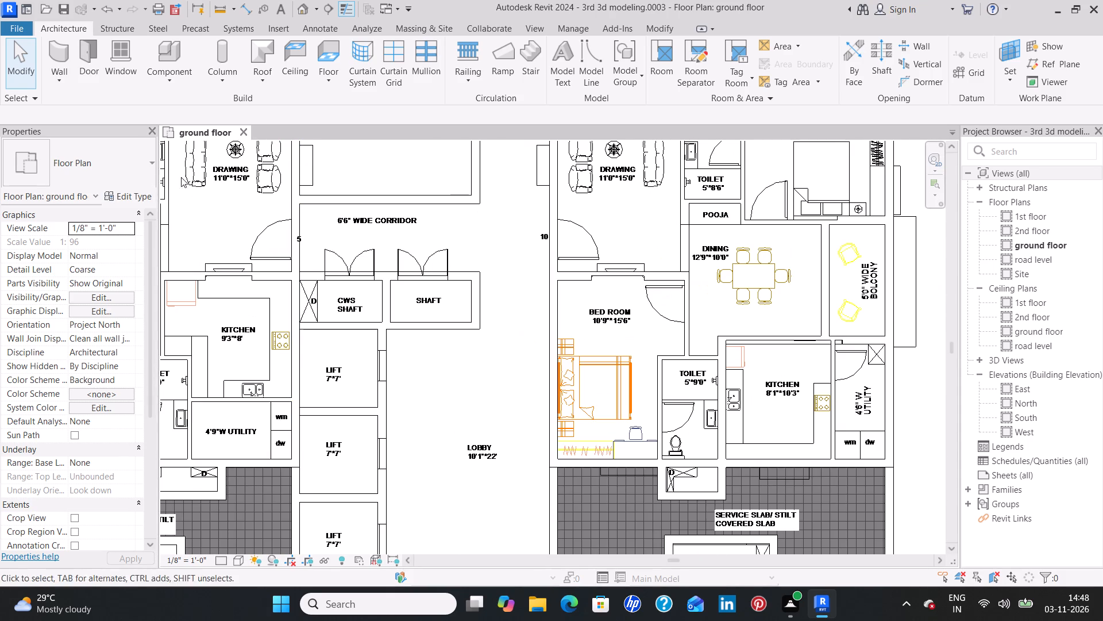
click(52, 56)
scroll(307, 275, up, 6)
click(302, 259)
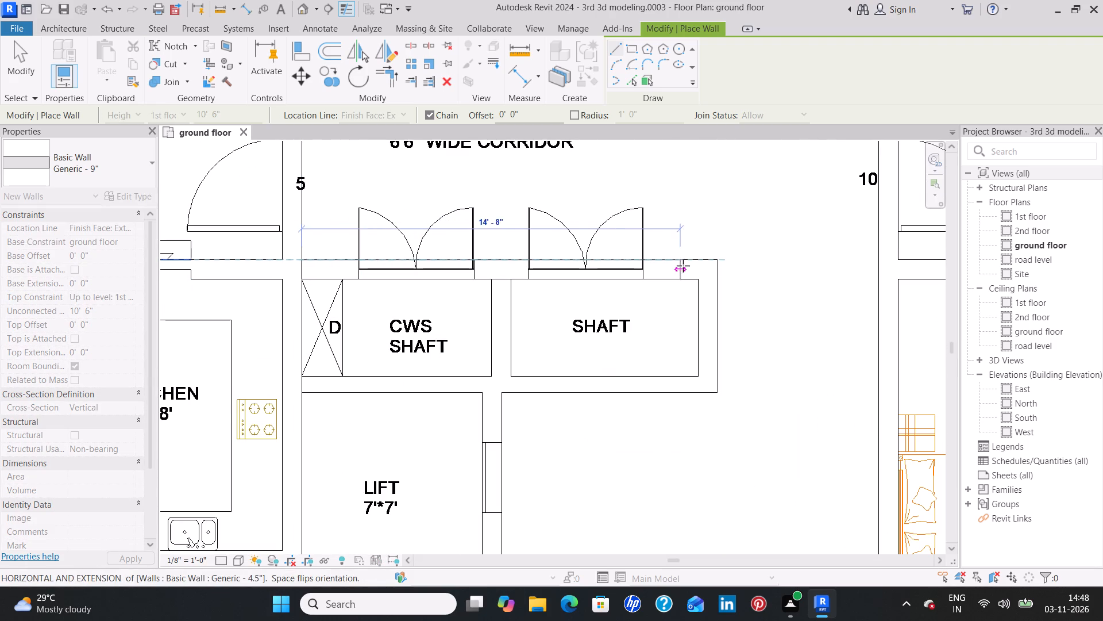
click(716, 261)
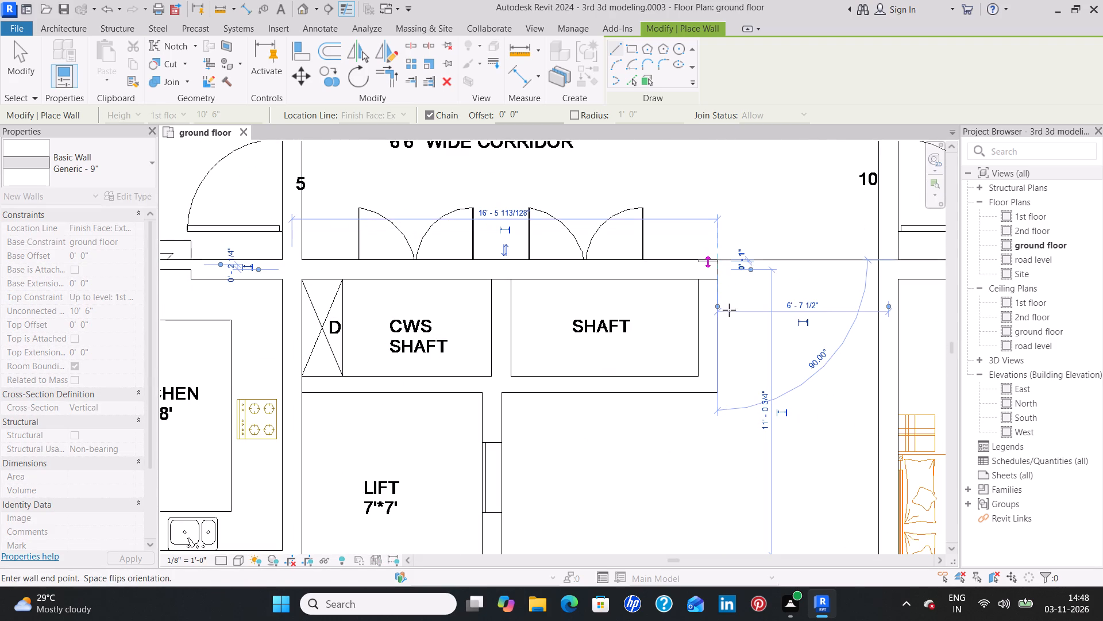
click(718, 394)
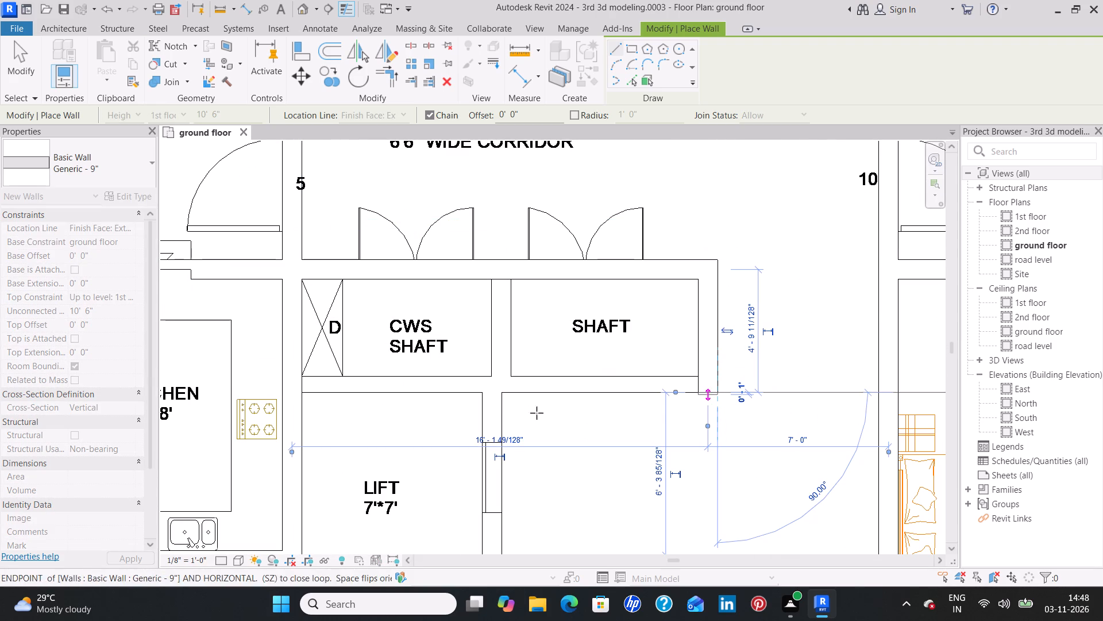
click(281, 391)
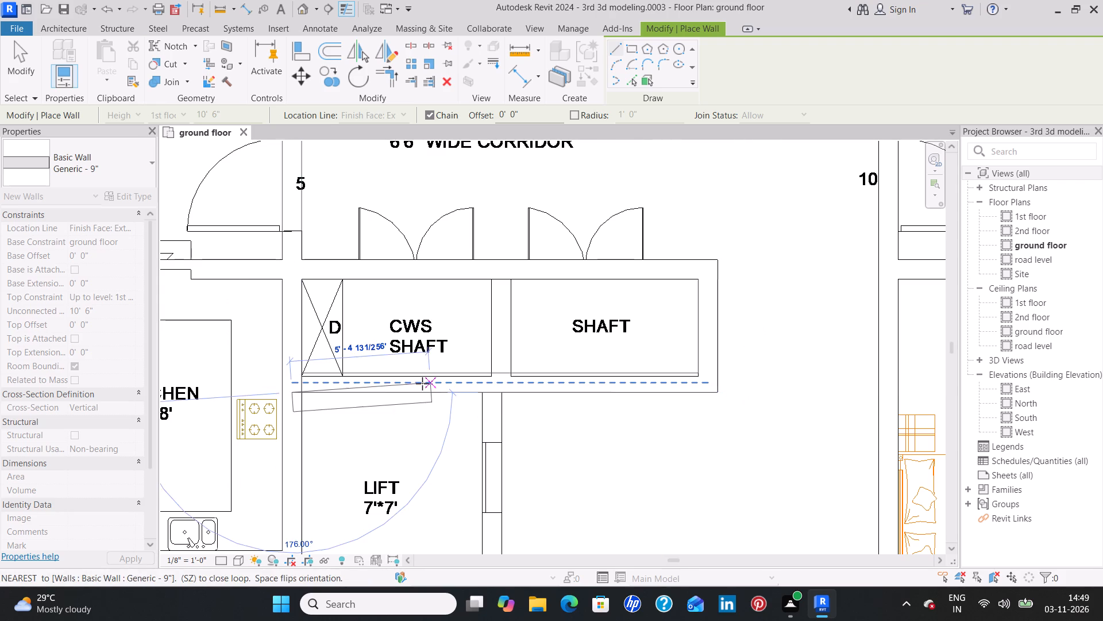
key(Escape)
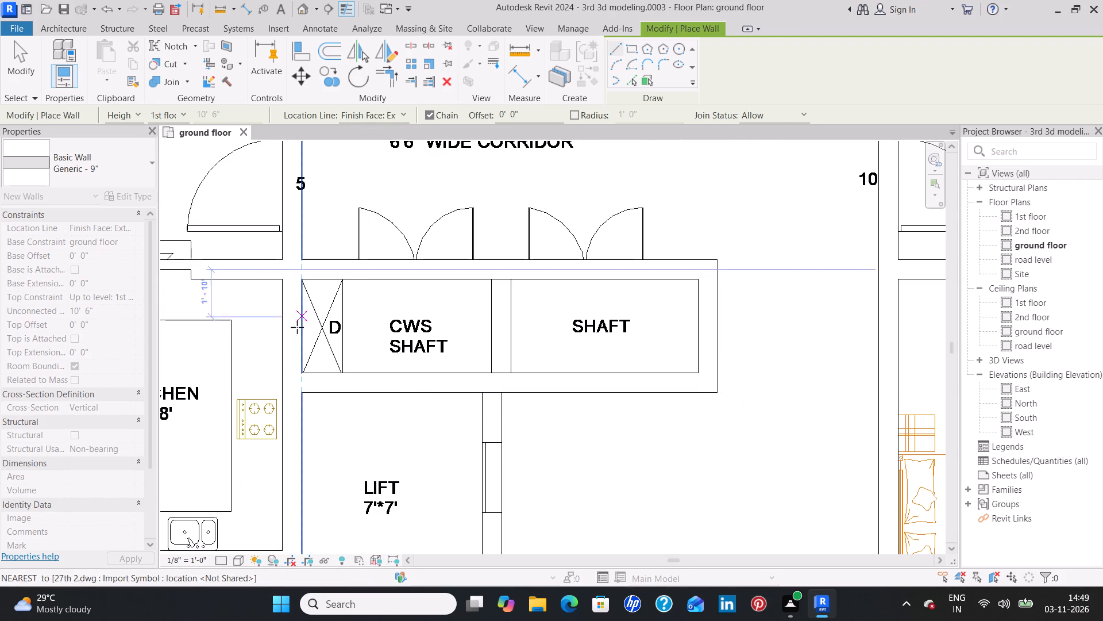
key(Escape)
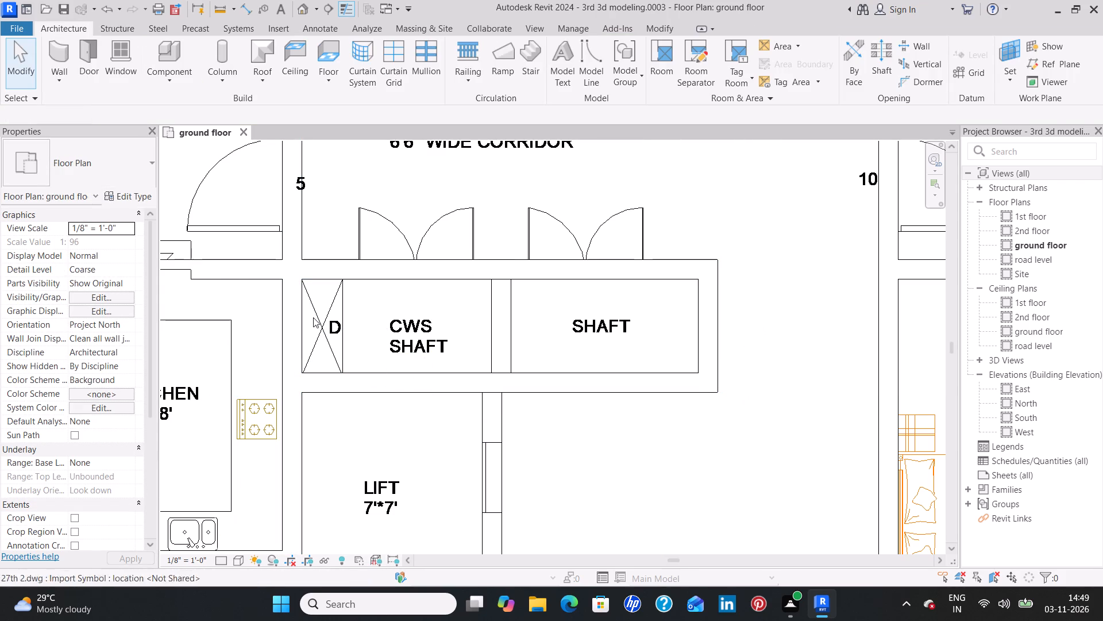
Draw a Generic - 9" partition wall between the CWS SHAFT and the SHAFT, following the DWG lines.
click(57, 59)
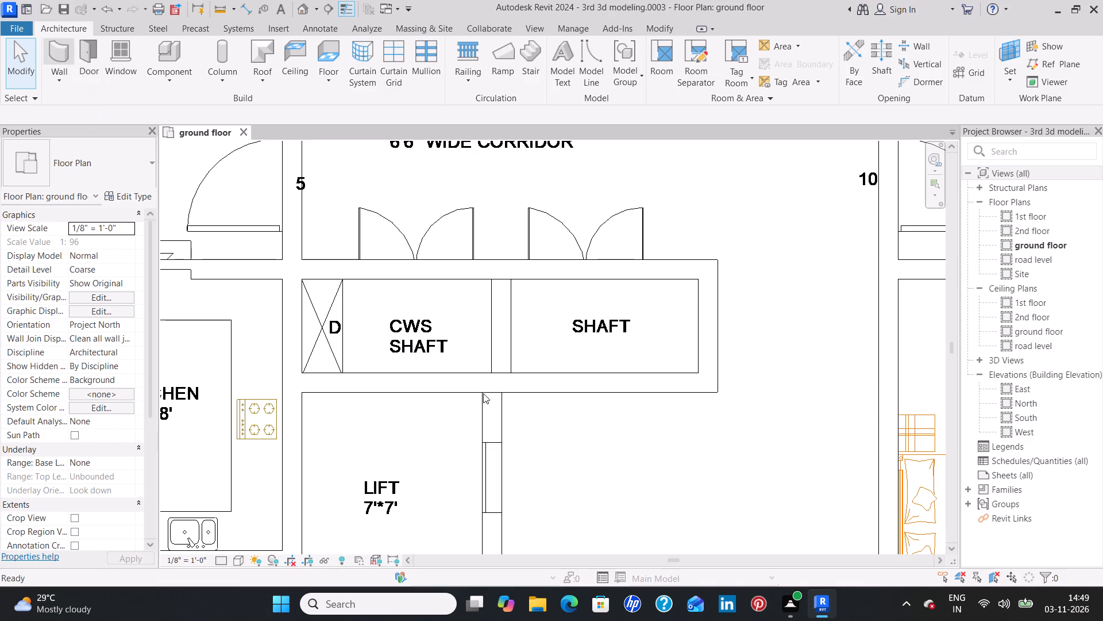
click(511, 279)
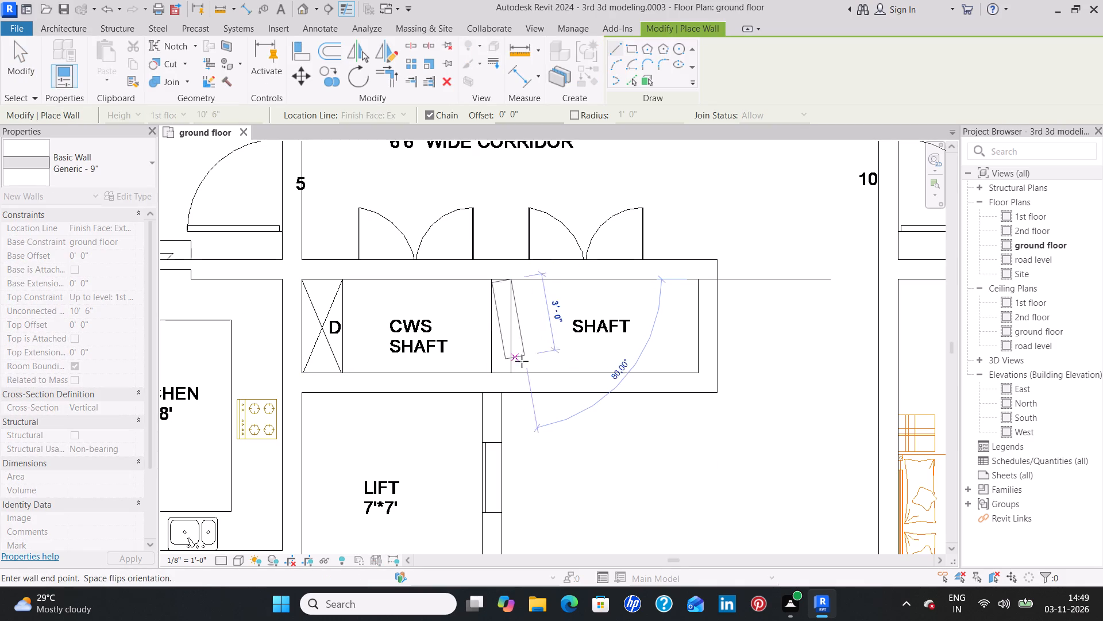
click(515, 373)
key(Escape)
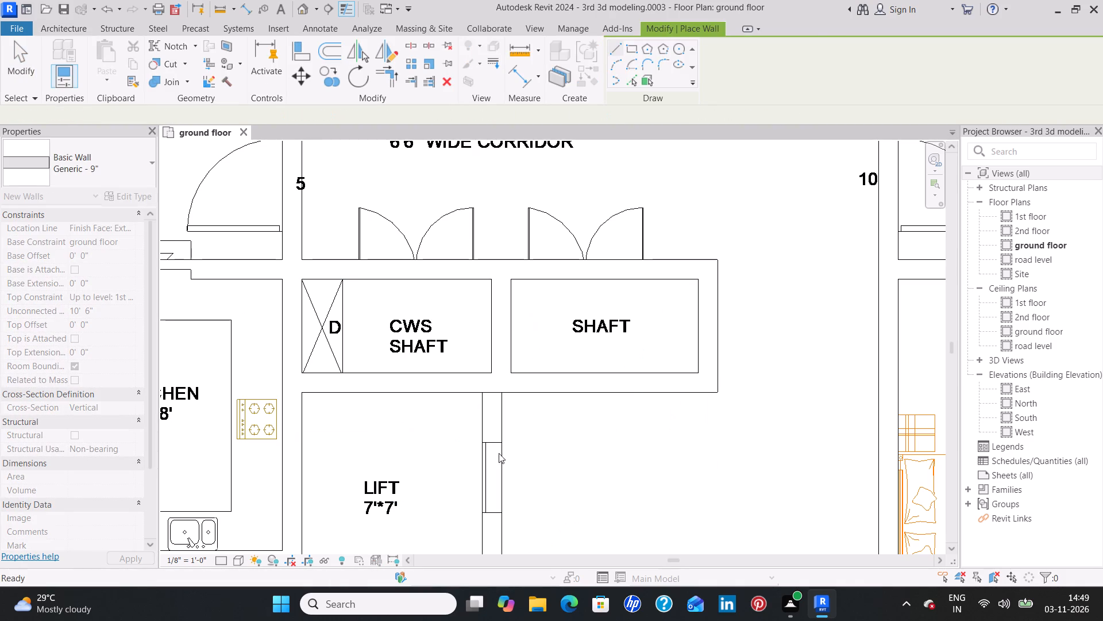
Draw Generic - 9" walls down the lobby side of the three lifts and about 7'-9" along the edge between the lowest lift and the CUT OUT.
click(502, 393)
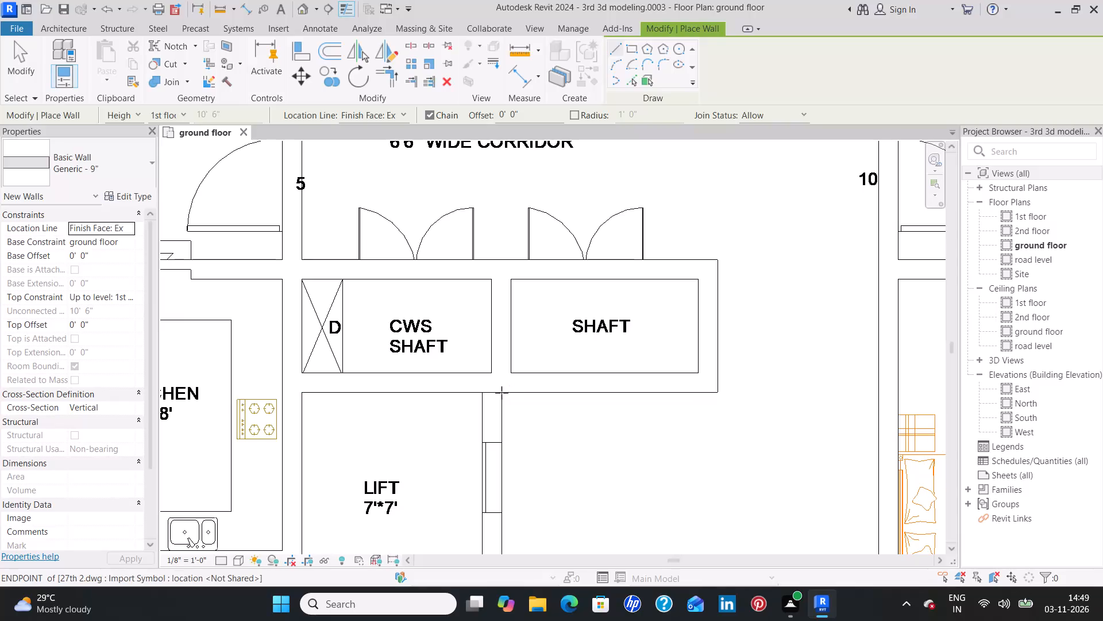
middle_drag(500, 497, 472, 294)
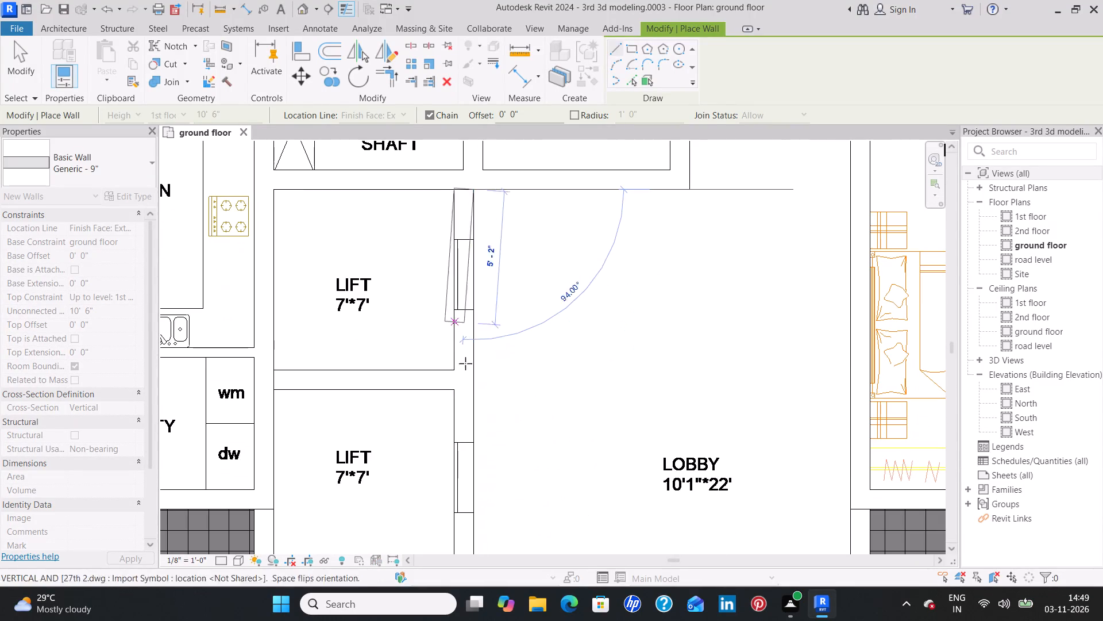
middle_drag(474, 508, 470, 266)
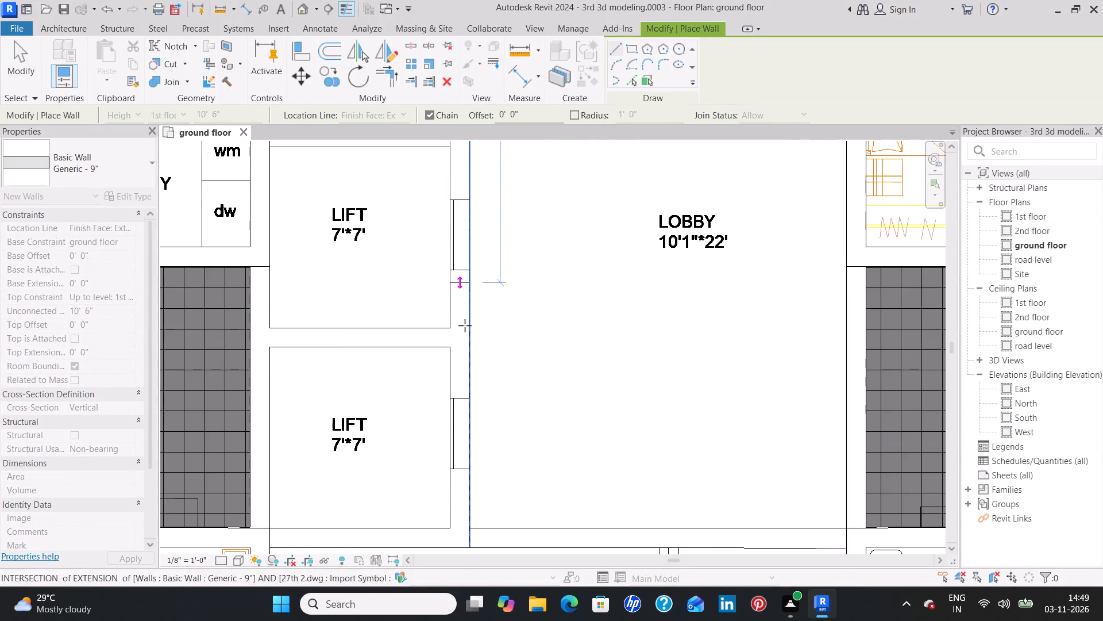
middle_drag(459, 528, 458, 341)
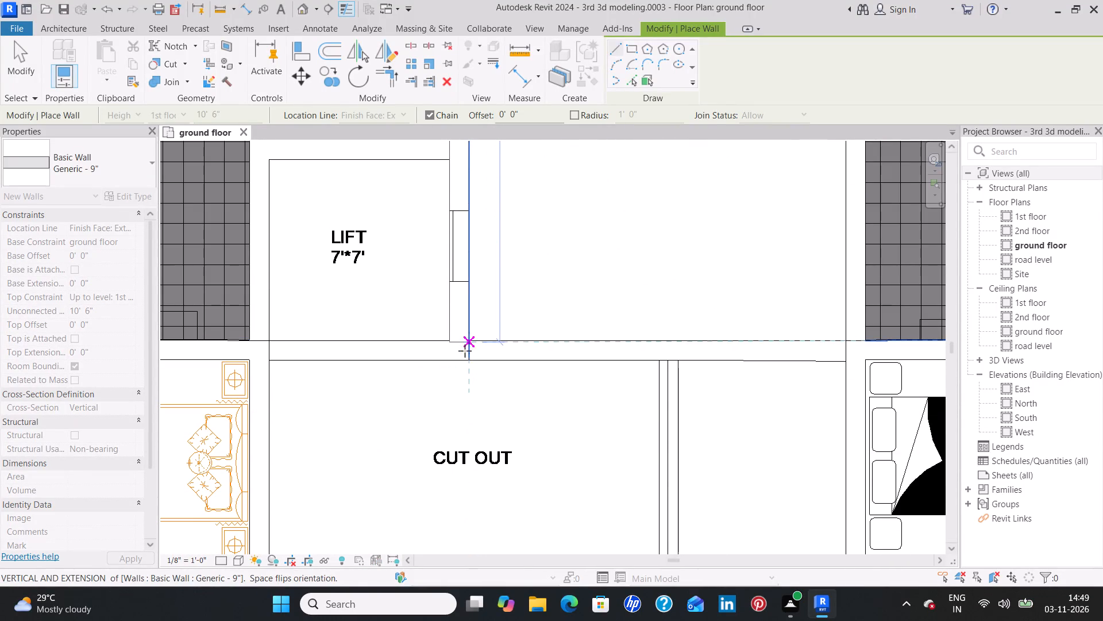
click(466, 360)
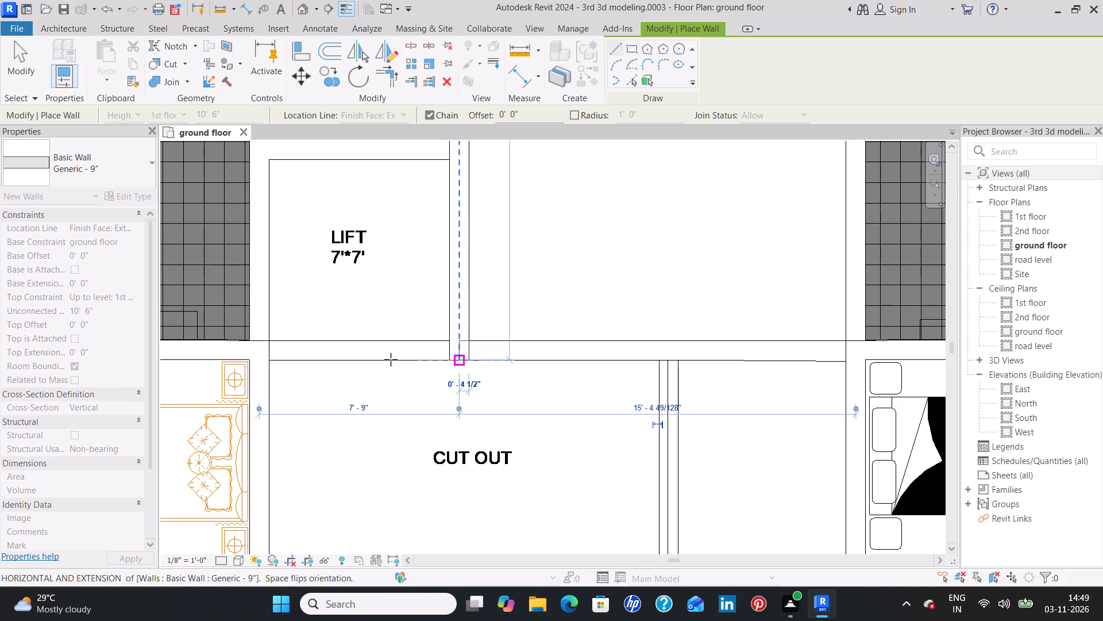
click(268, 356)
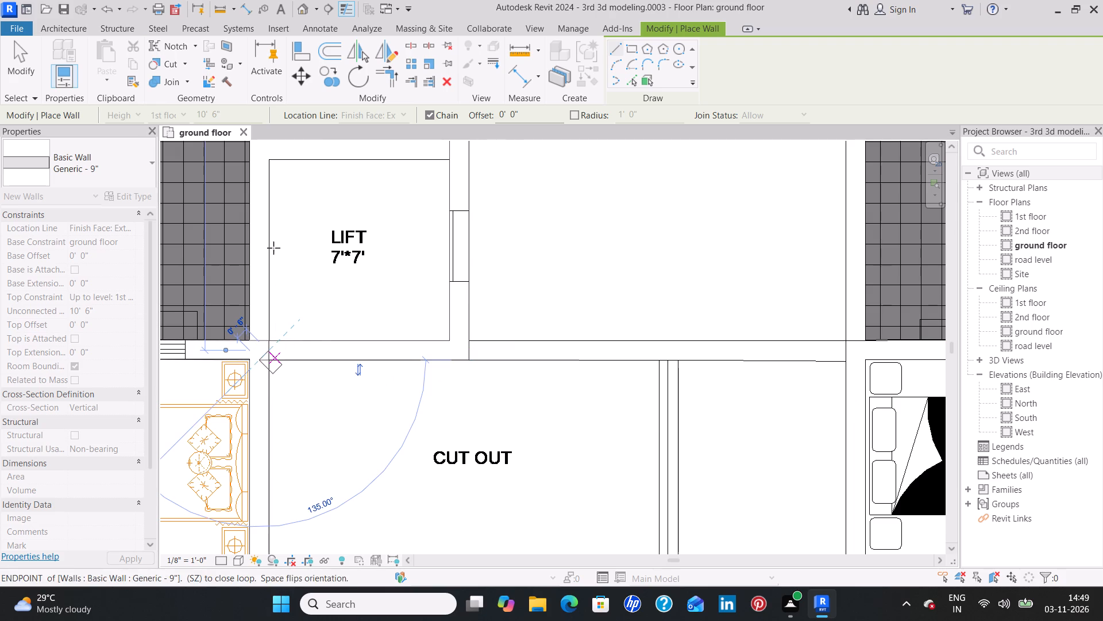
key(Escape)
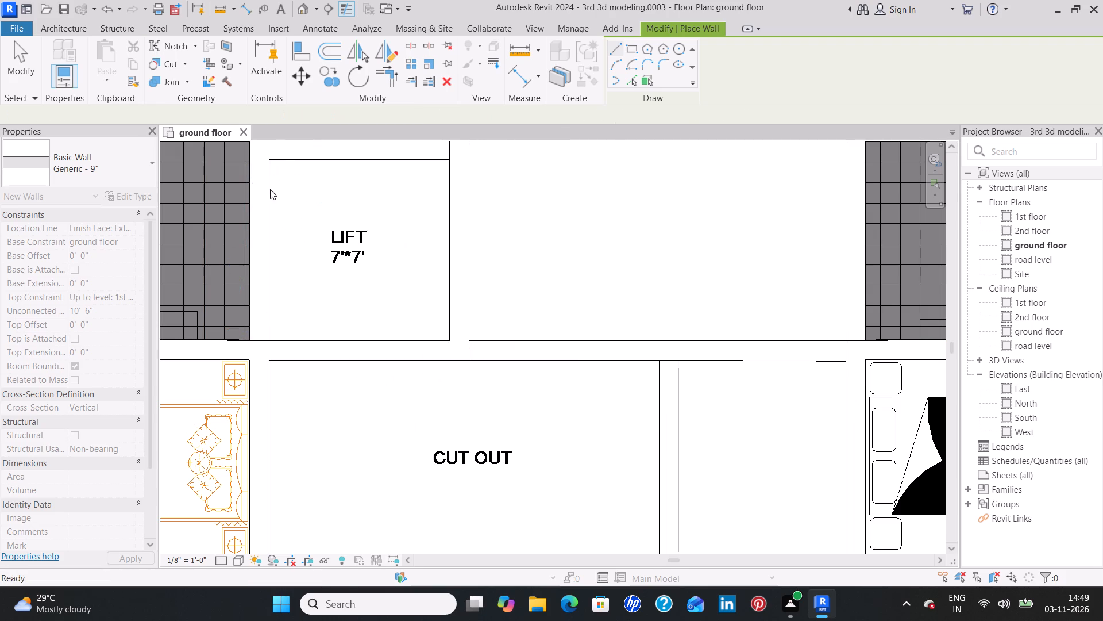
middle_drag(281, 216, 299, 420)
key(Escape)
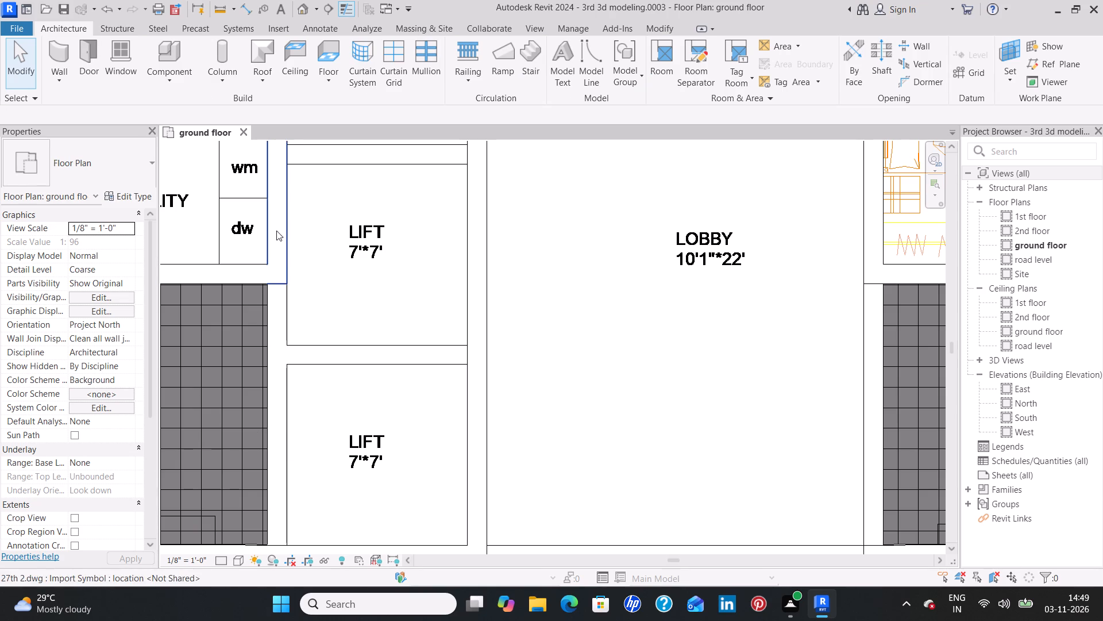
Draw a Generic - 9" wall about 10'-10" long between the lower lifts and the tiled service area, ending at the CUT OUT.
middle_drag(325, 447, 352, 351)
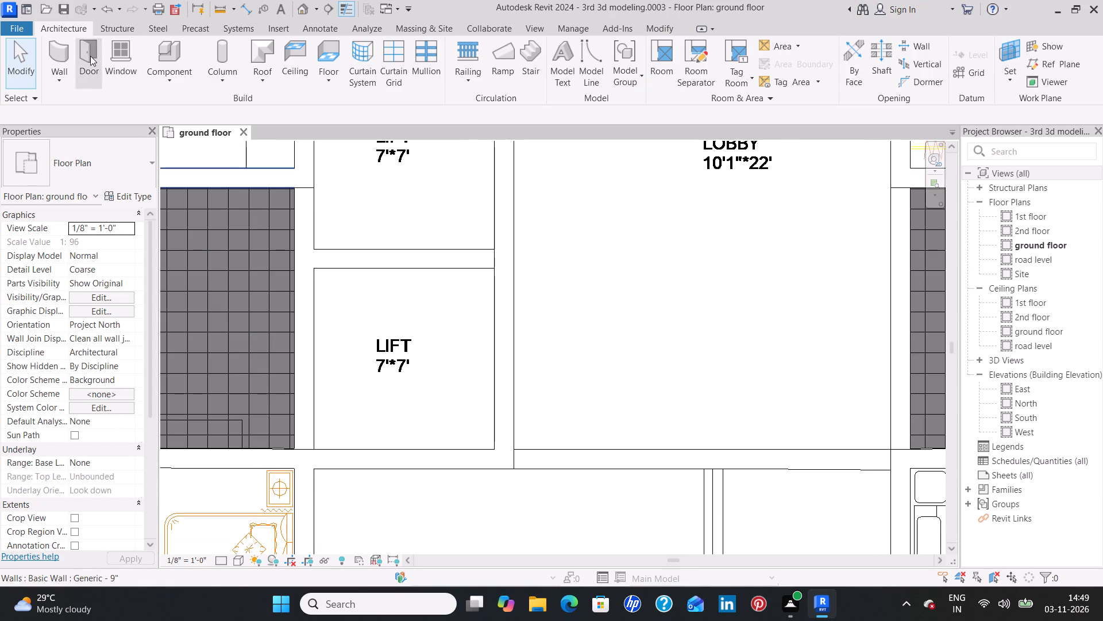
click(56, 48)
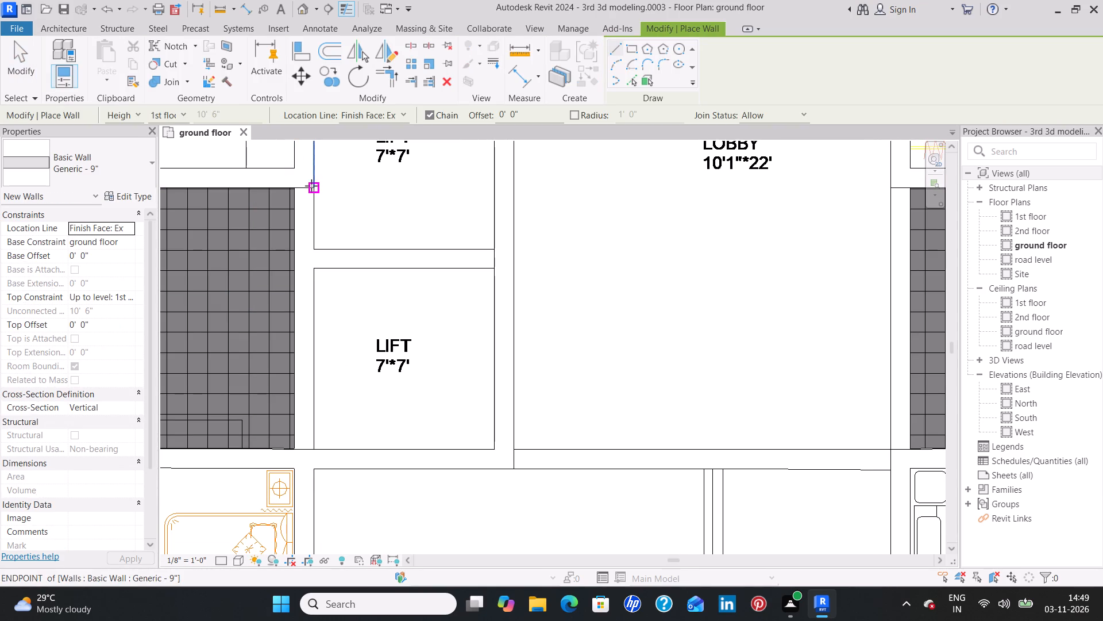
click(314, 186)
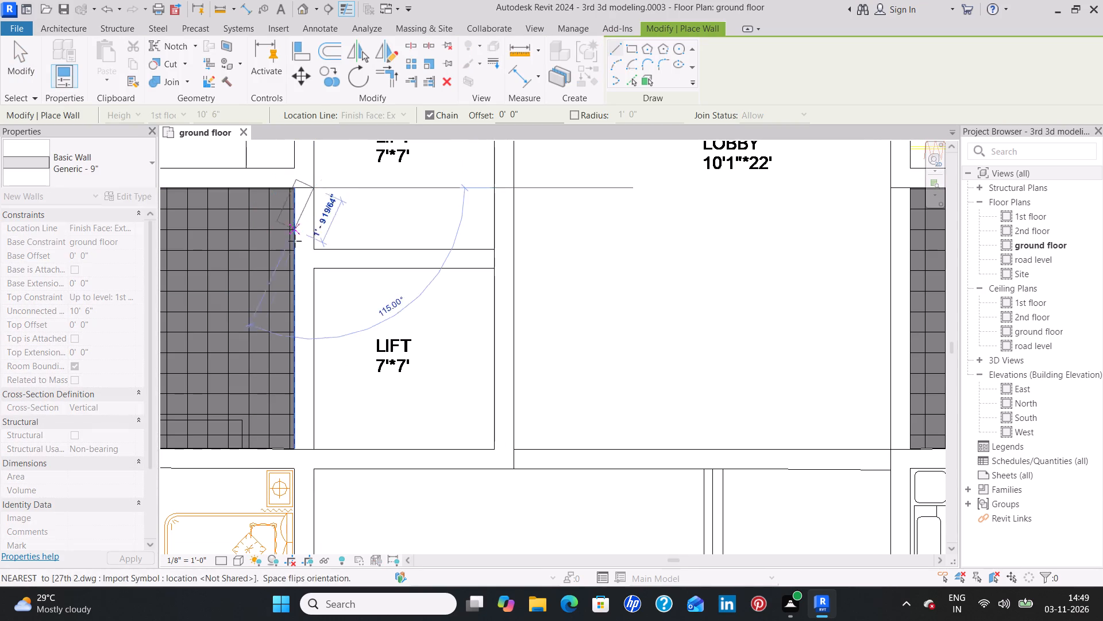
click(314, 475)
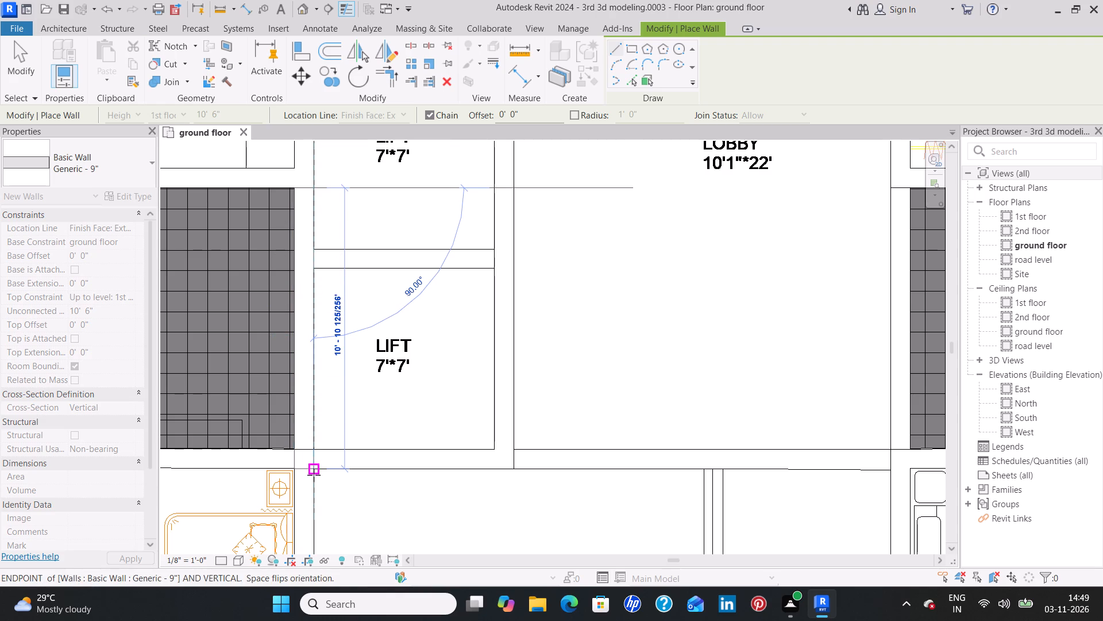
key(Escape)
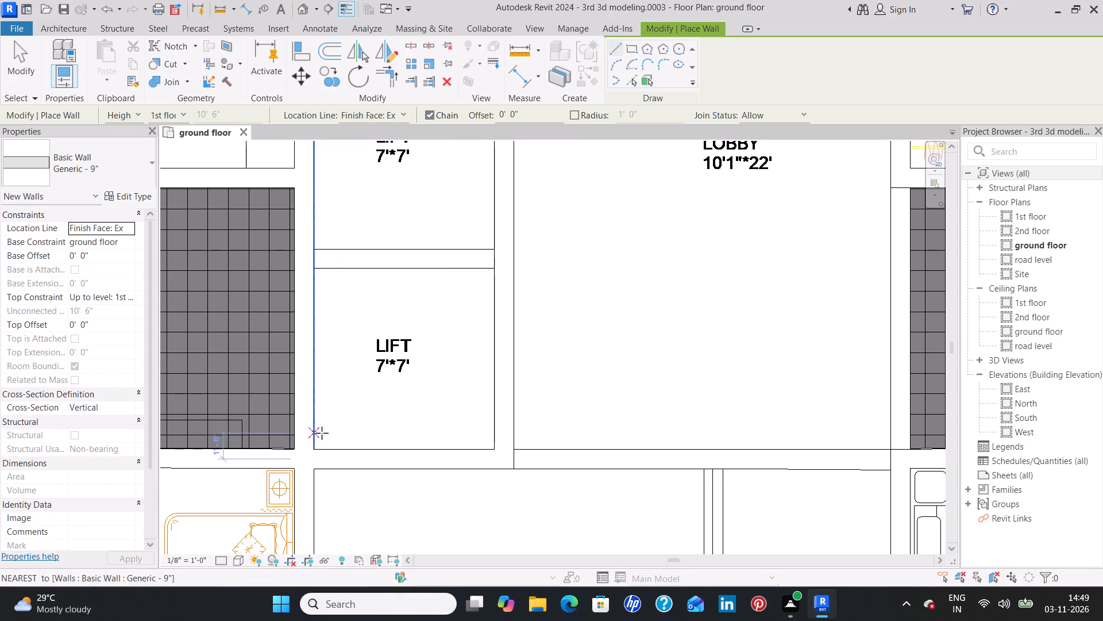
Draw two Generic - 9" partition walls, each about 7'-0" long, separating the three stacked 7'*7' lifts.
click(313, 250)
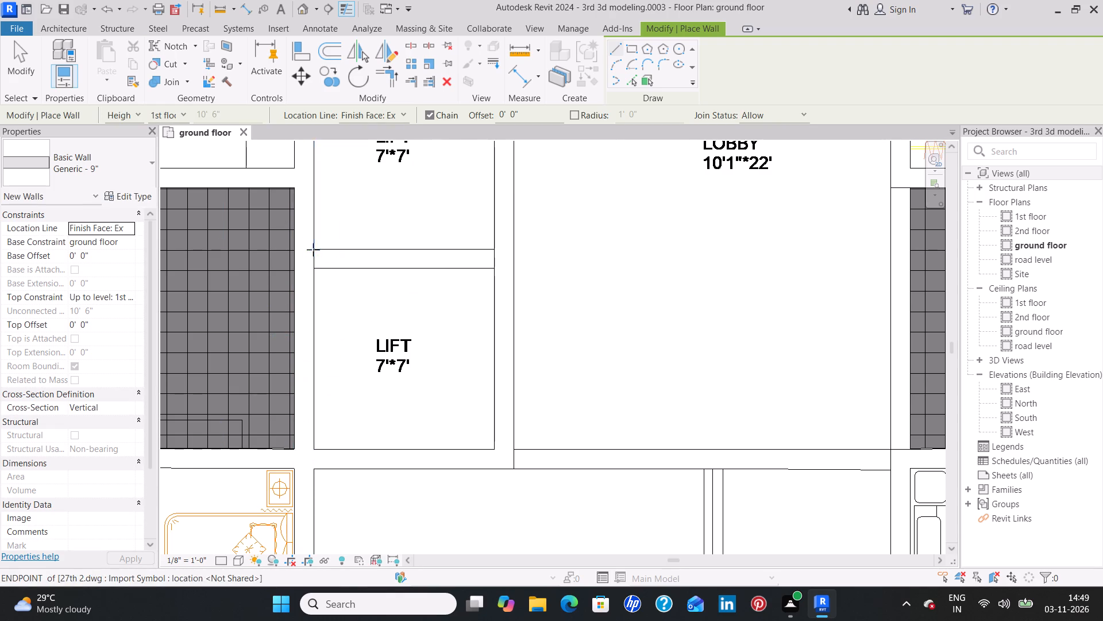
click(491, 242)
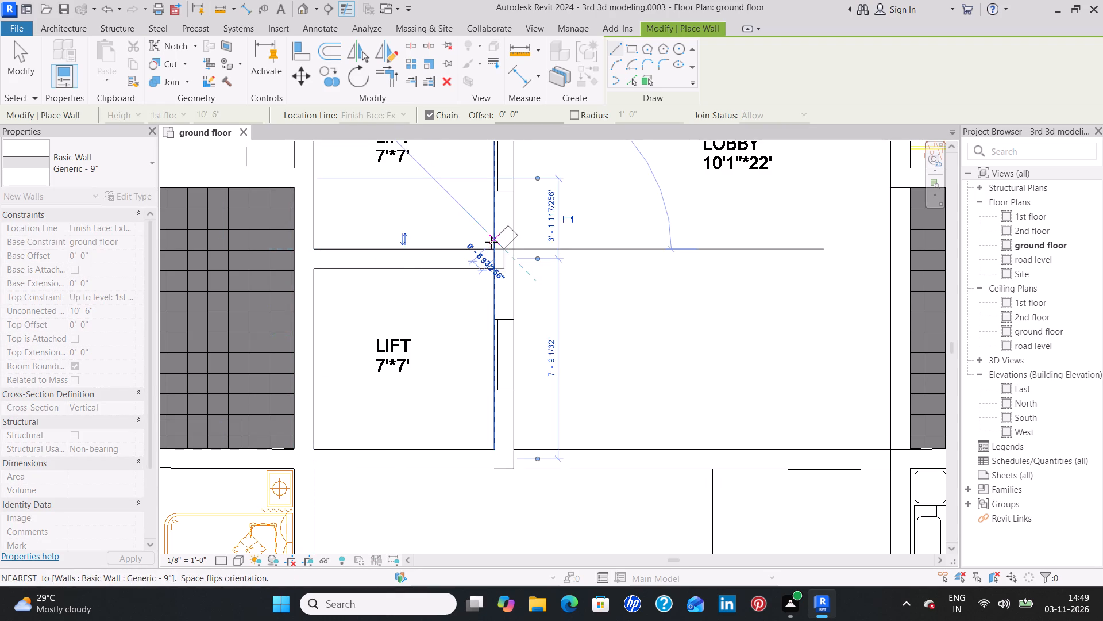
key(Escape)
middle_drag(449, 208, 452, 380)
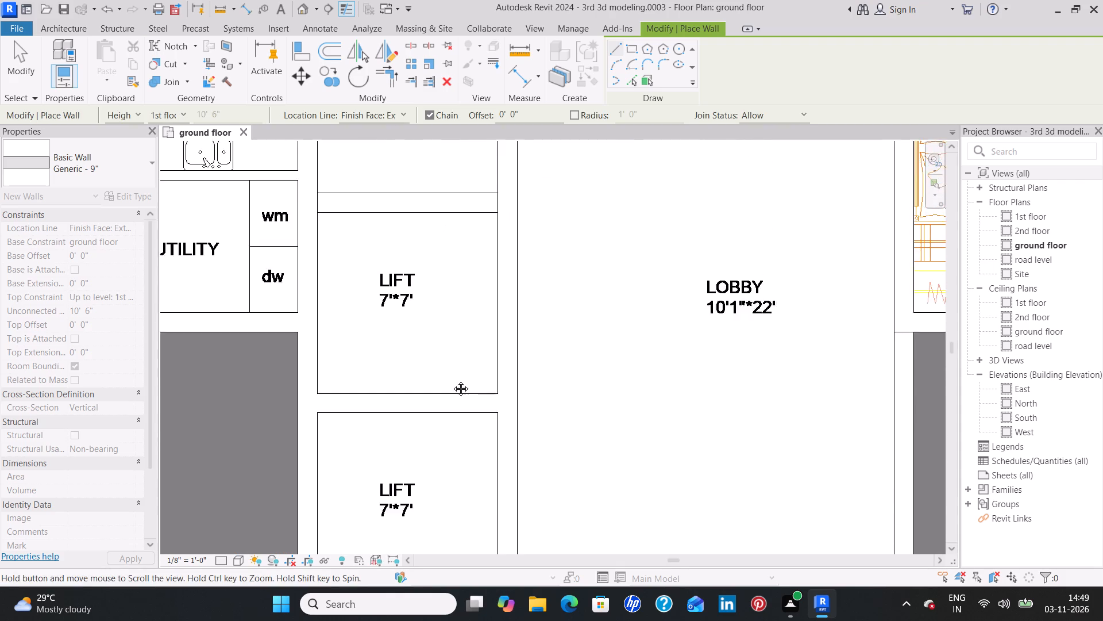
middle_drag(452, 380, 434, 450)
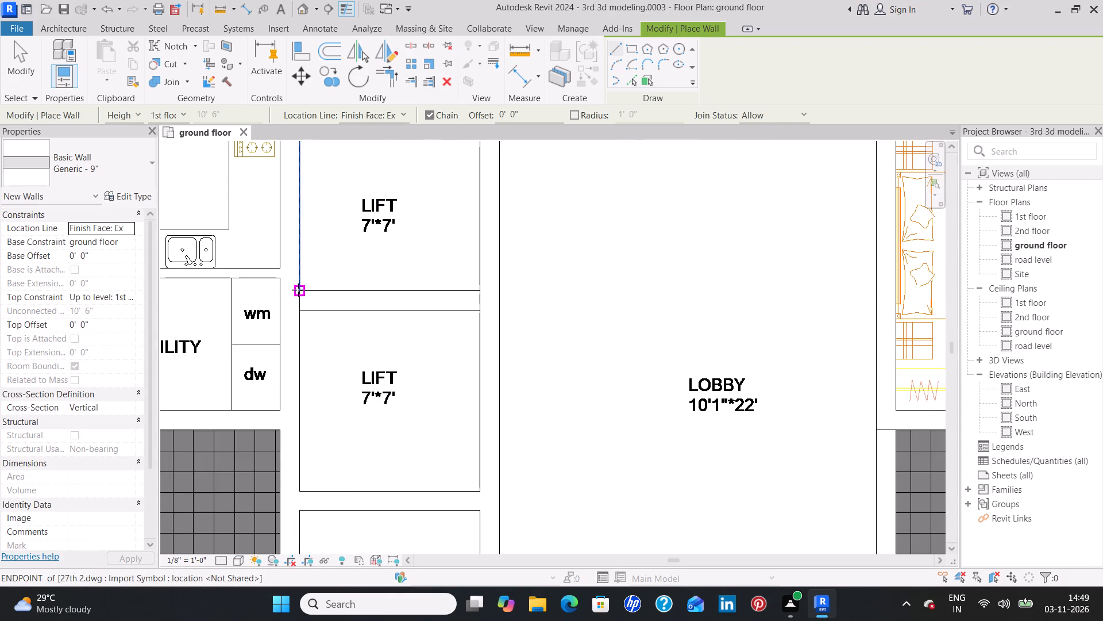
click(298, 290)
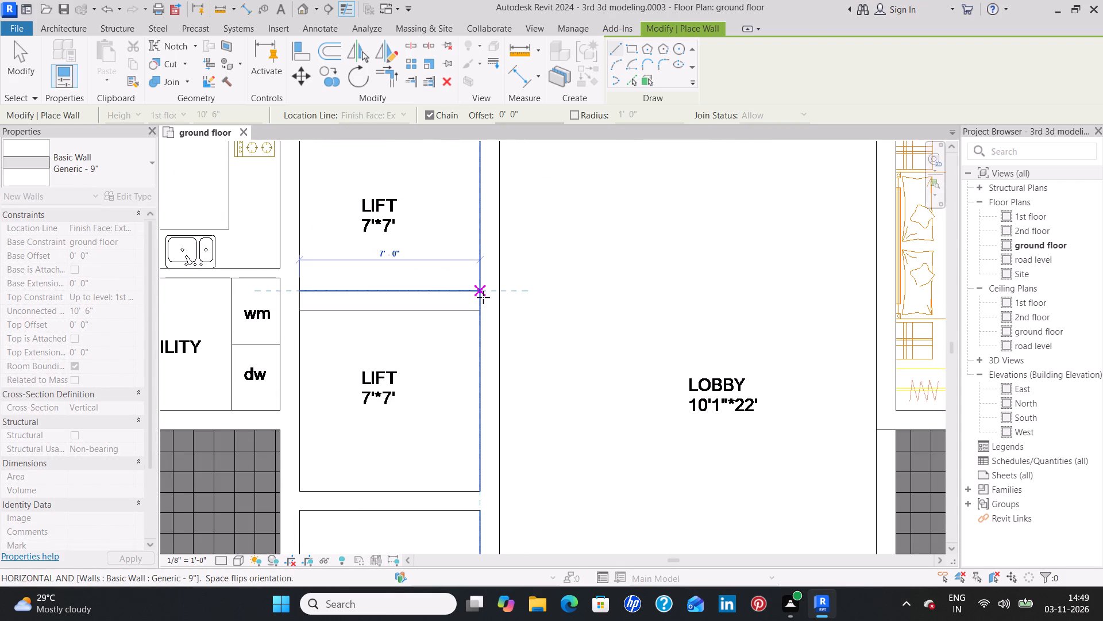
click(483, 297)
key(Escape)
middle_drag(407, 212, 411, 473)
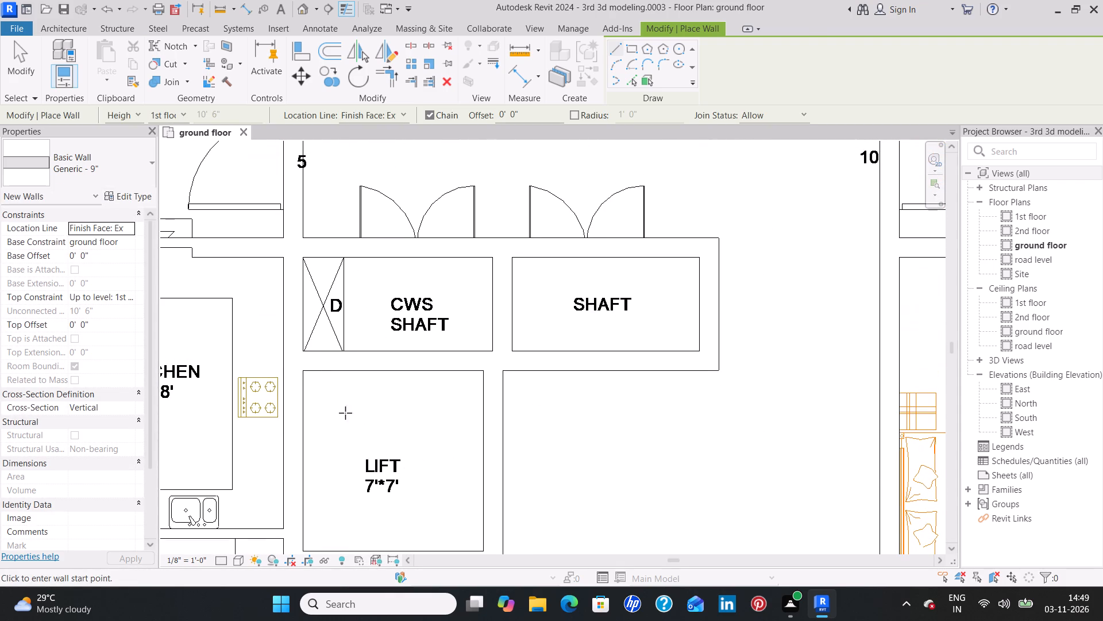
key(Escape)
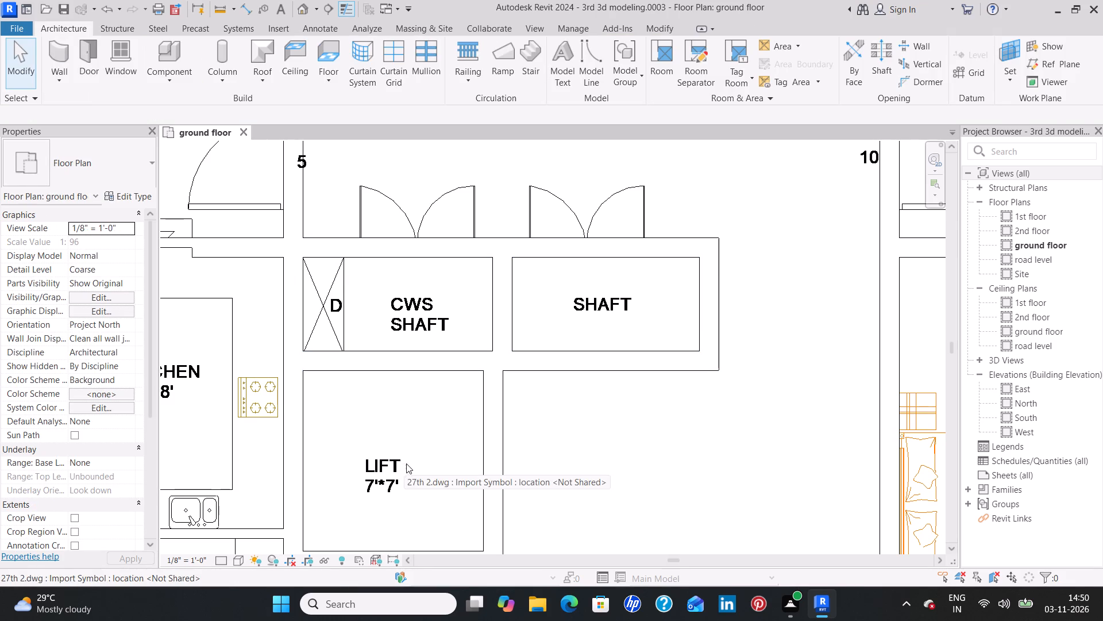
Draw a Generic - 9" wall about 14'-8" long between the lobby and the CUT OUT area, from the lift wall to the opposite lobby side.
scroll(414, 454, down, 2)
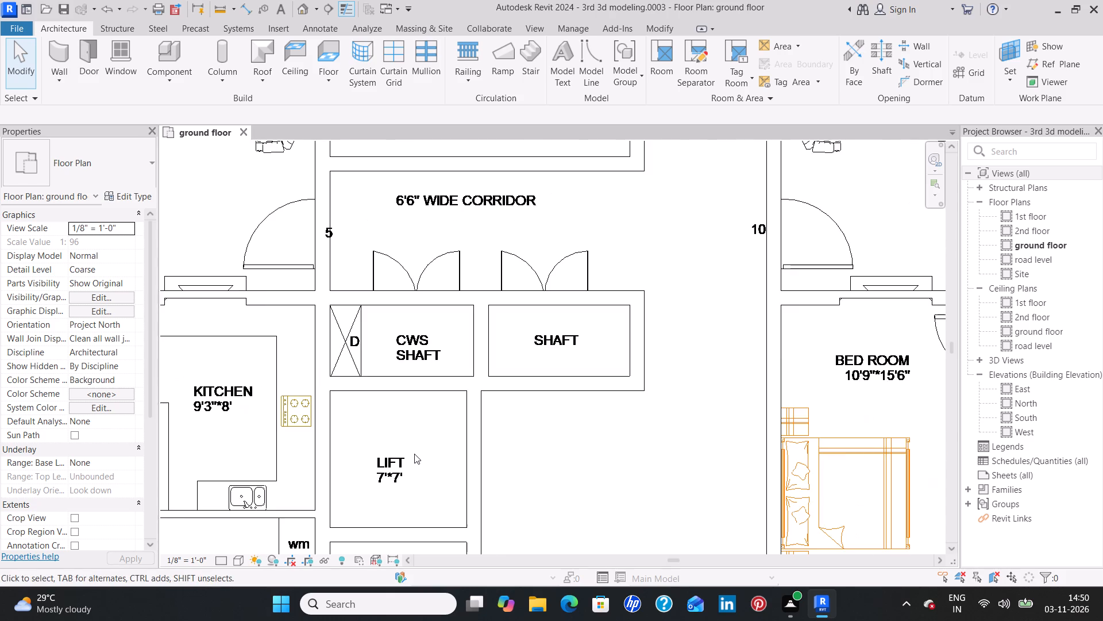
scroll(414, 454, down, 2)
middle_drag(444, 496, 438, 446)
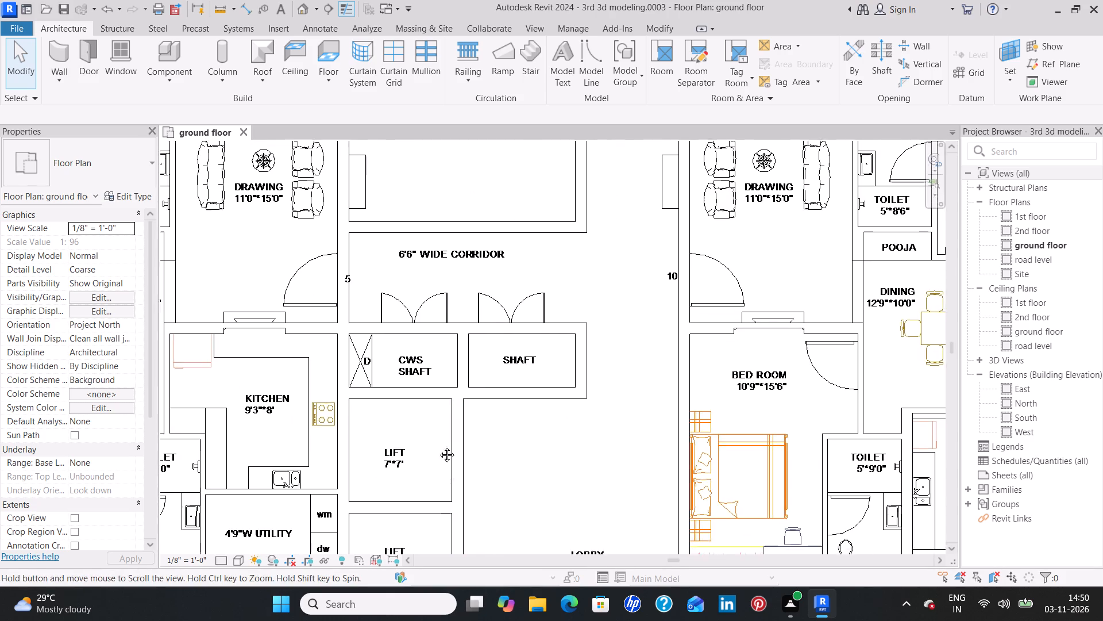
middle_drag(438, 446, 434, 252)
middle_drag(450, 511, 452, 350)
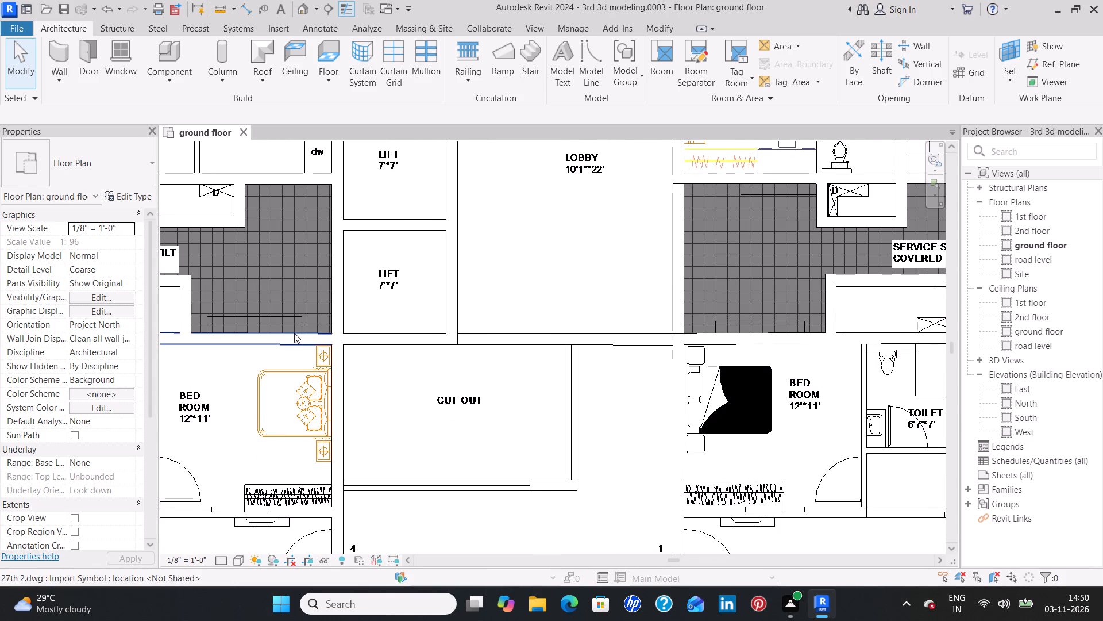
middle_drag(371, 401, 371, 328)
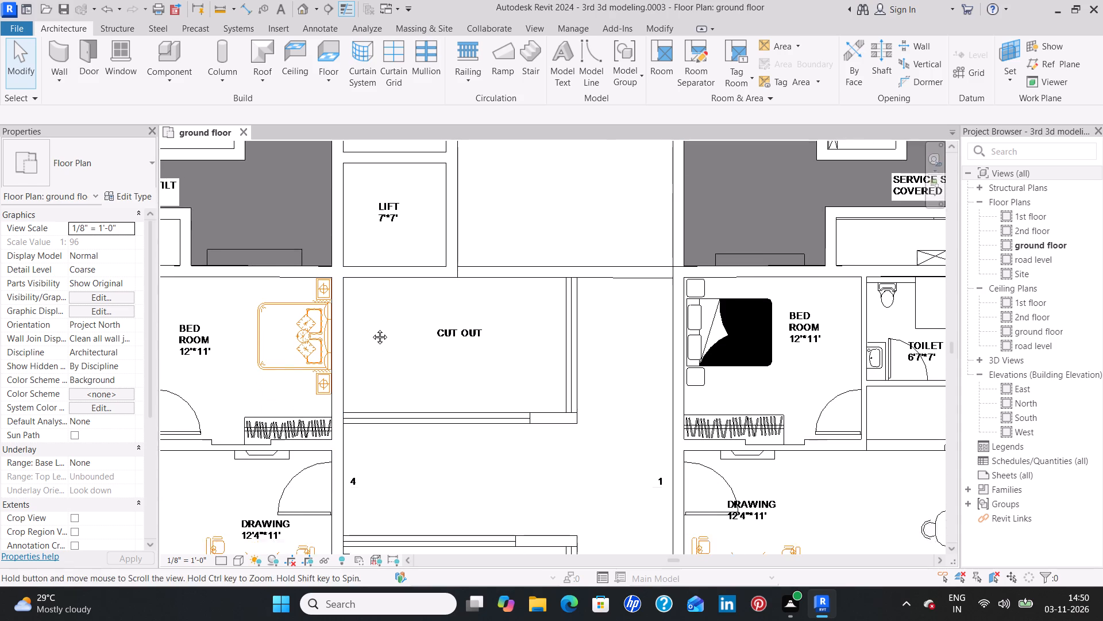
middle_drag(371, 328, 370, 318)
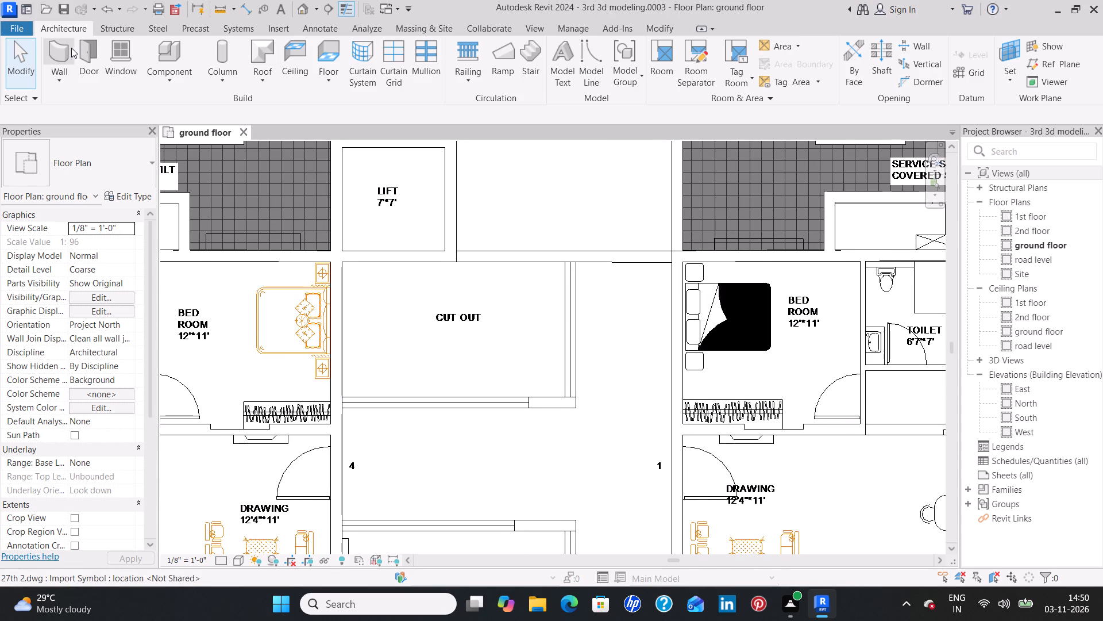
click(69, 48)
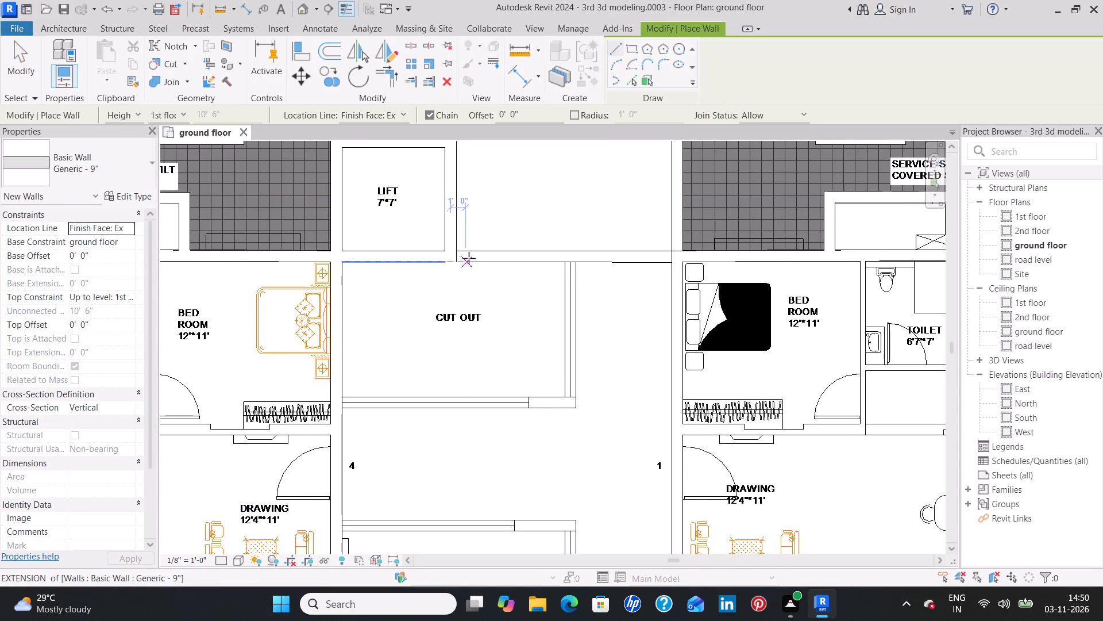
scroll(454, 256, up, 2)
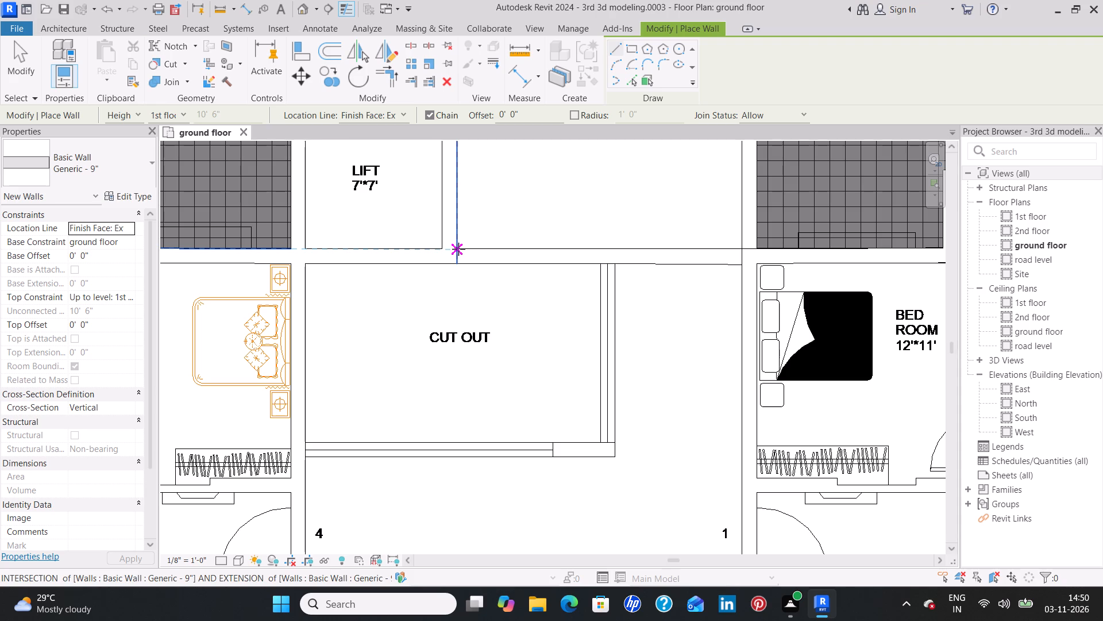
click(456, 249)
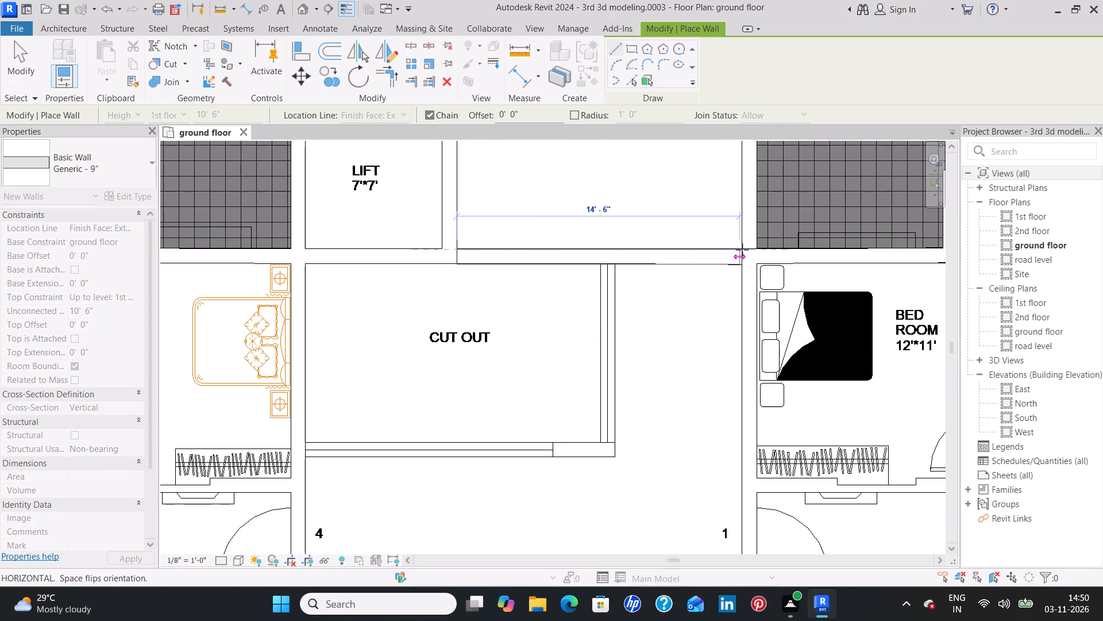
scroll(742, 251, up, 4)
click(743, 247)
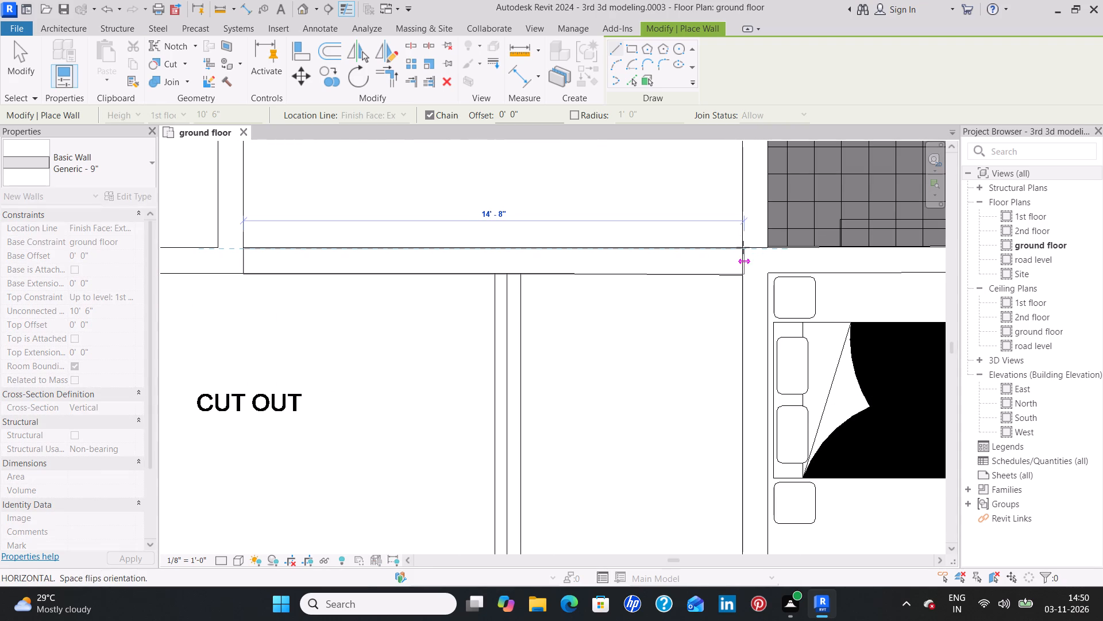
key(Escape)
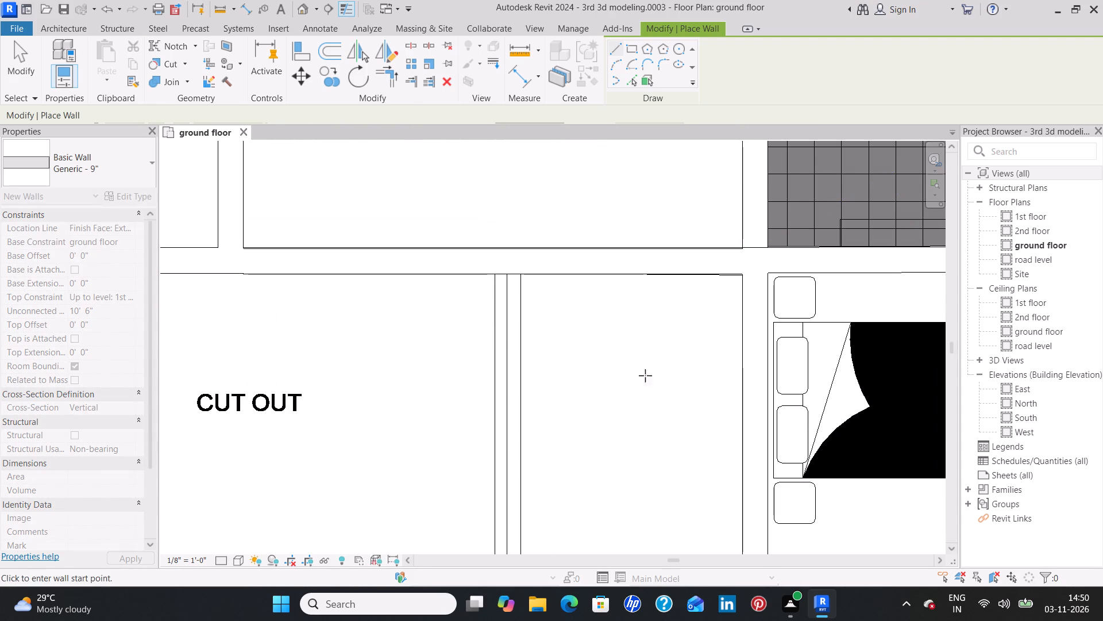
Draw Generic - 9" walls along the two open sides of the CUT OUT below the lifts, ending at the wall beside the 12'*11' bedroom.
click(519, 274)
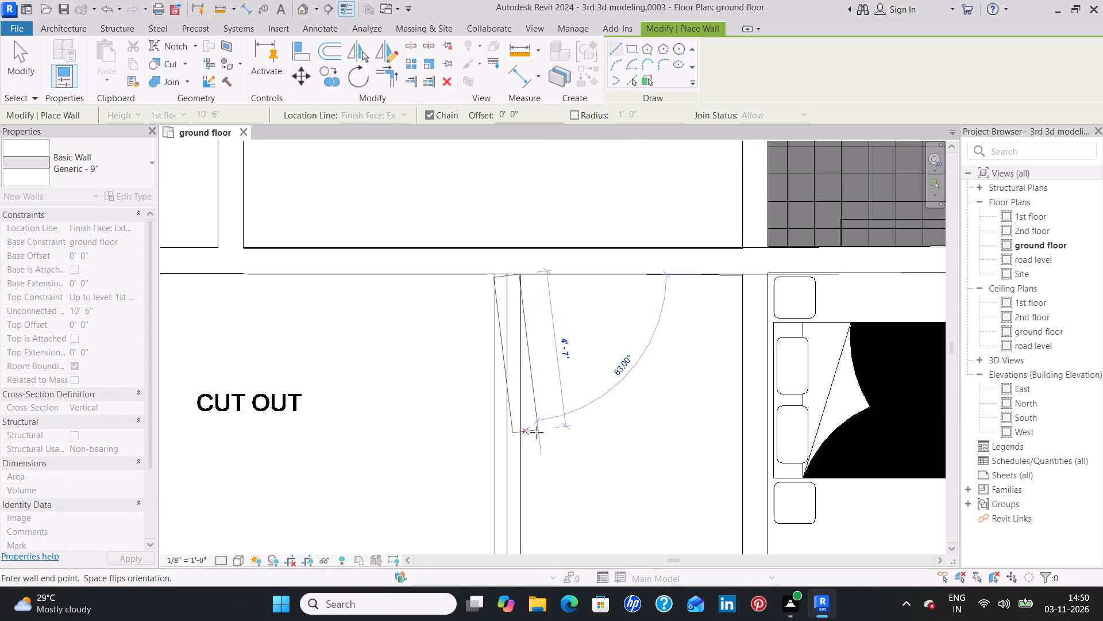
middle_drag(522, 462, 499, 208)
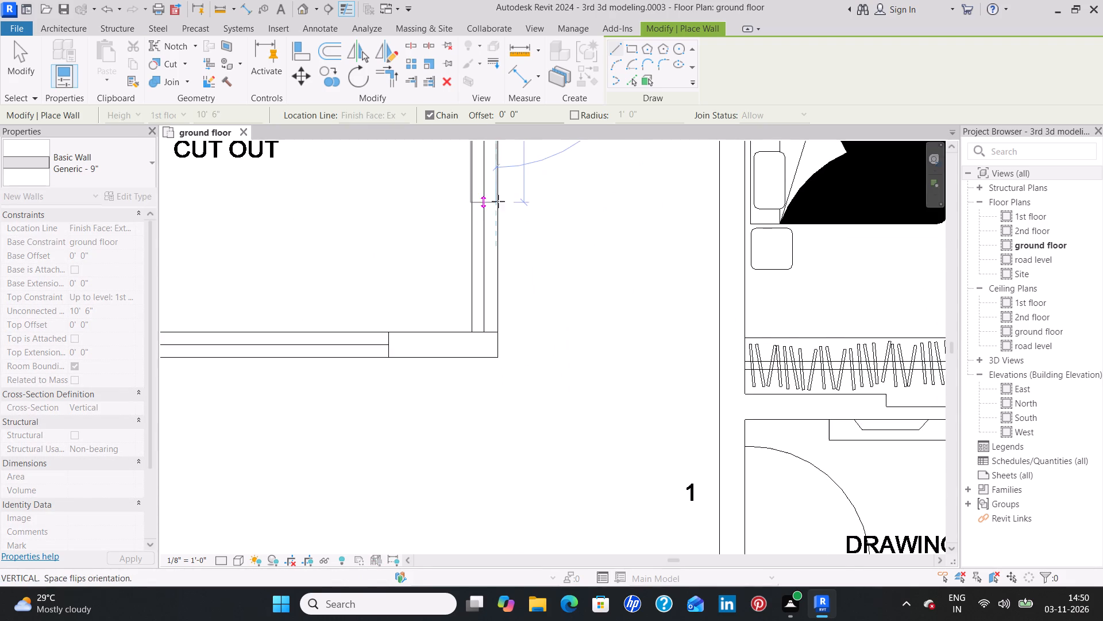
click(499, 358)
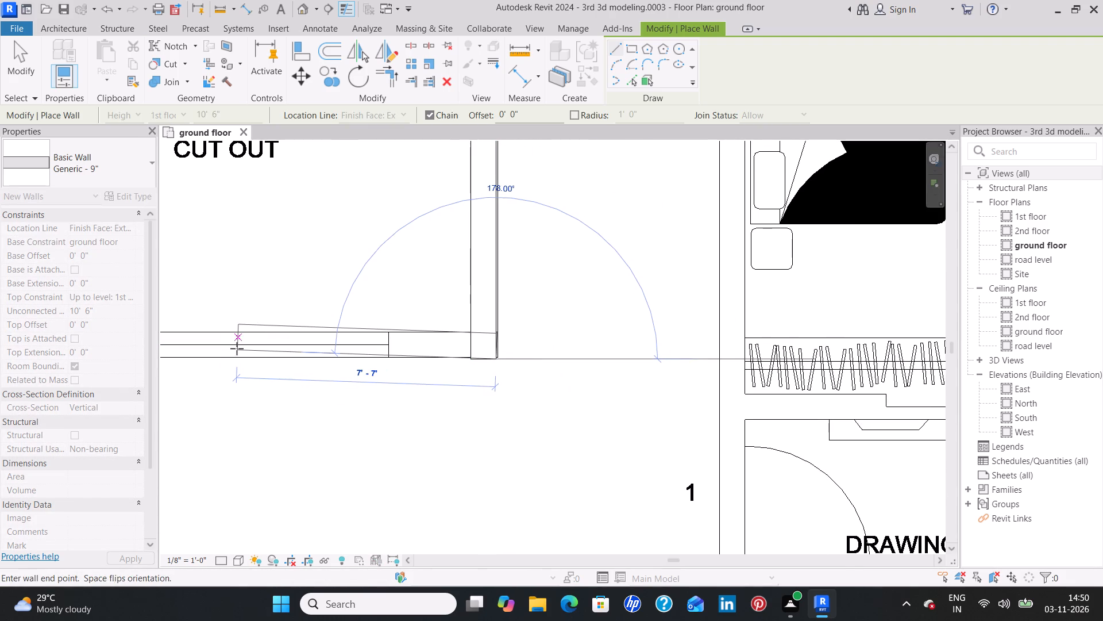
middle_drag(237, 348, 429, 344)
middle_drag(283, 351, 483, 356)
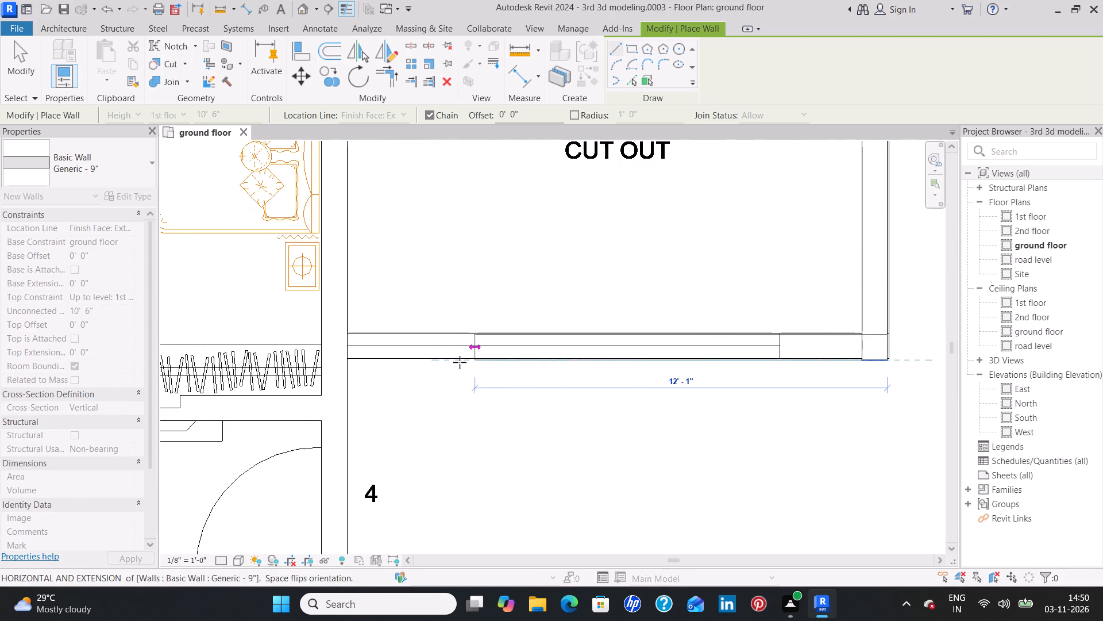
click(348, 356)
key(Escape)
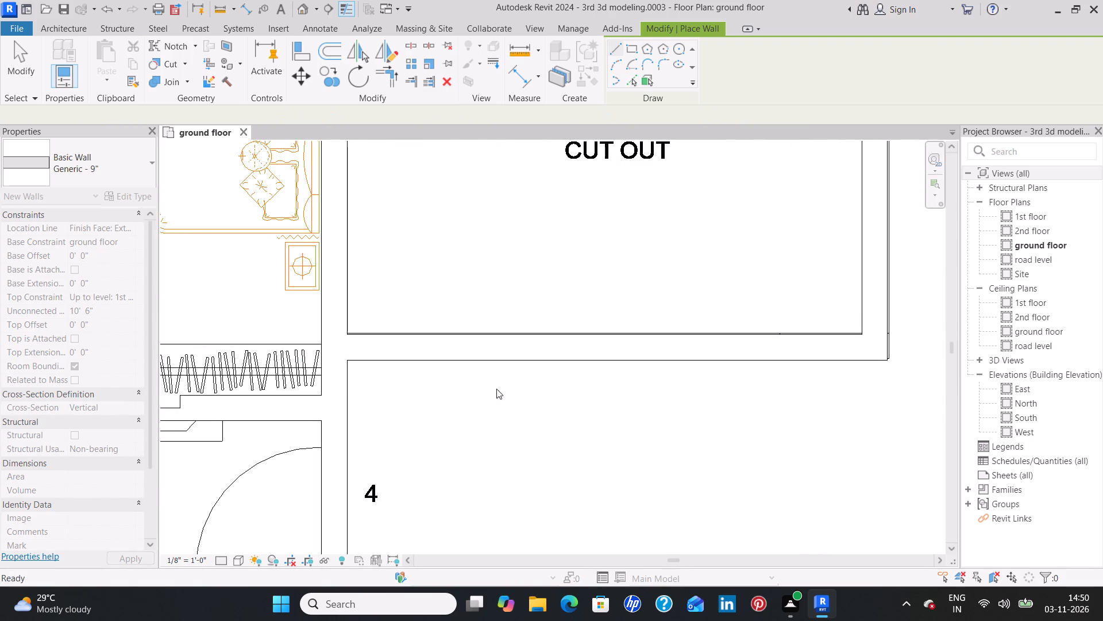
Draw Generic - 9" walls along the lobby, corridor and staircase sides of the CUT OUT containing the FIRE SHAFT, about 11'-2" along the corridor.
key(Escape)
scroll(605, 396, down, 5)
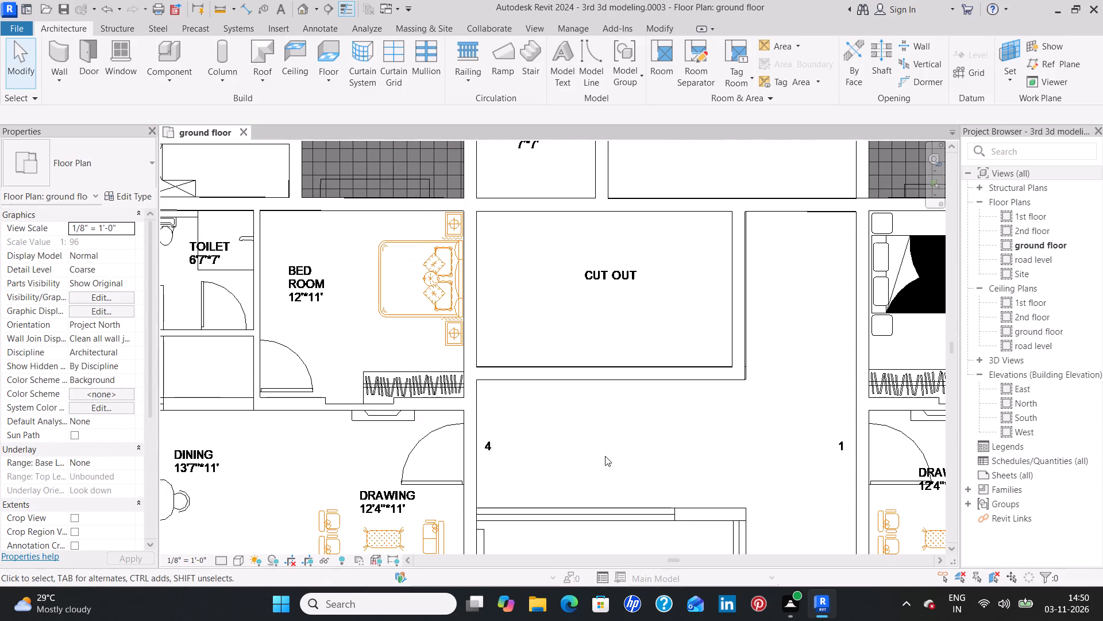
middle_drag(605, 456, 512, 238)
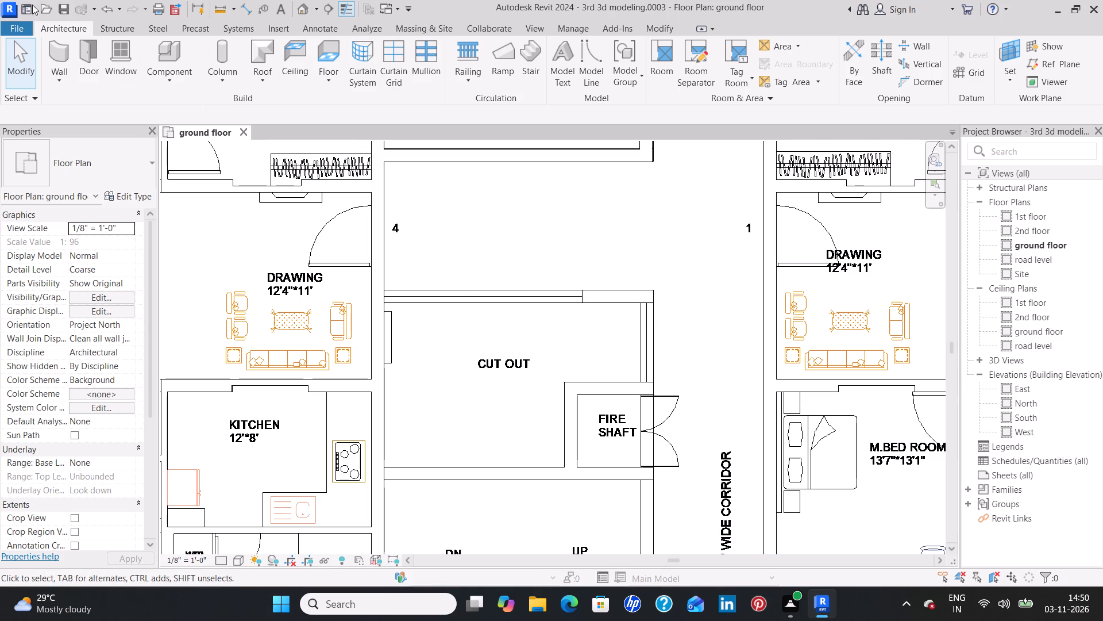
click(52, 53)
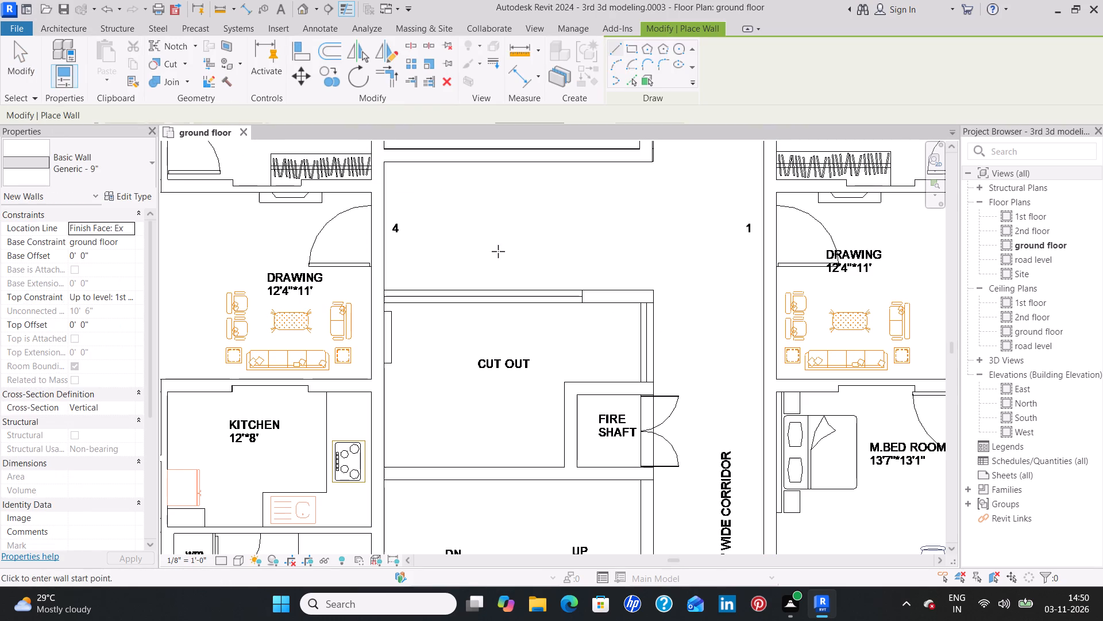
scroll(433, 274, up, 3)
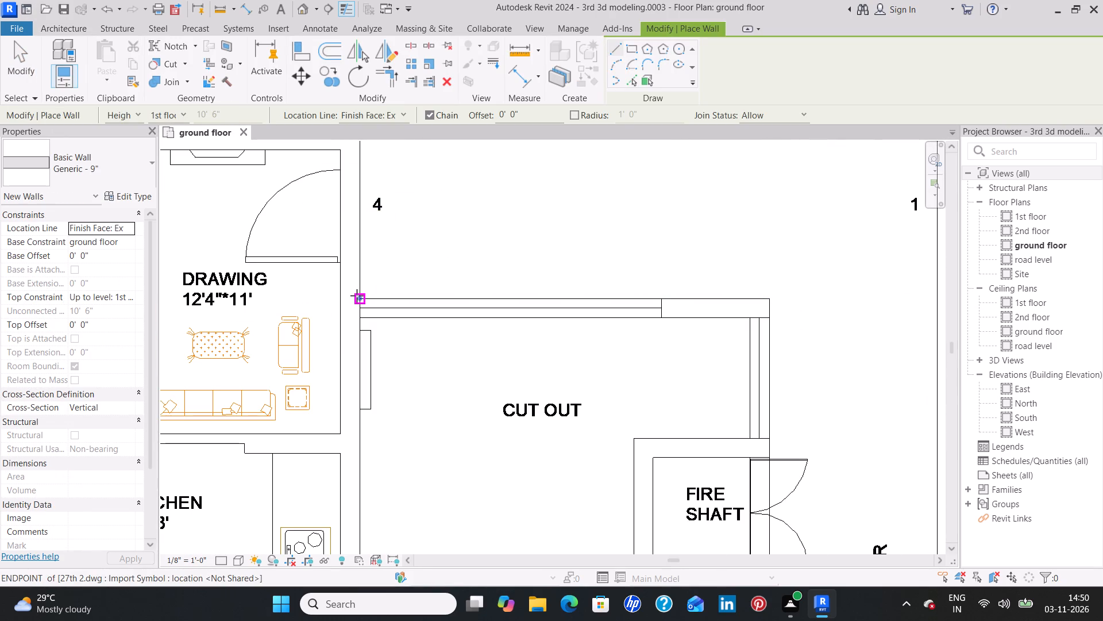
click(359, 298)
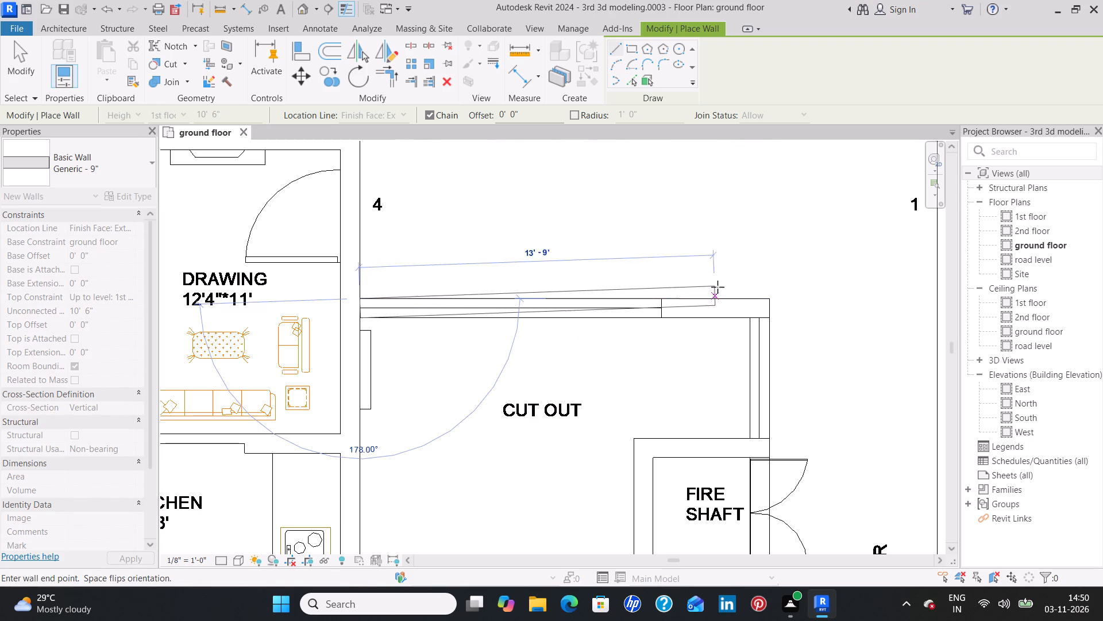
click(767, 297)
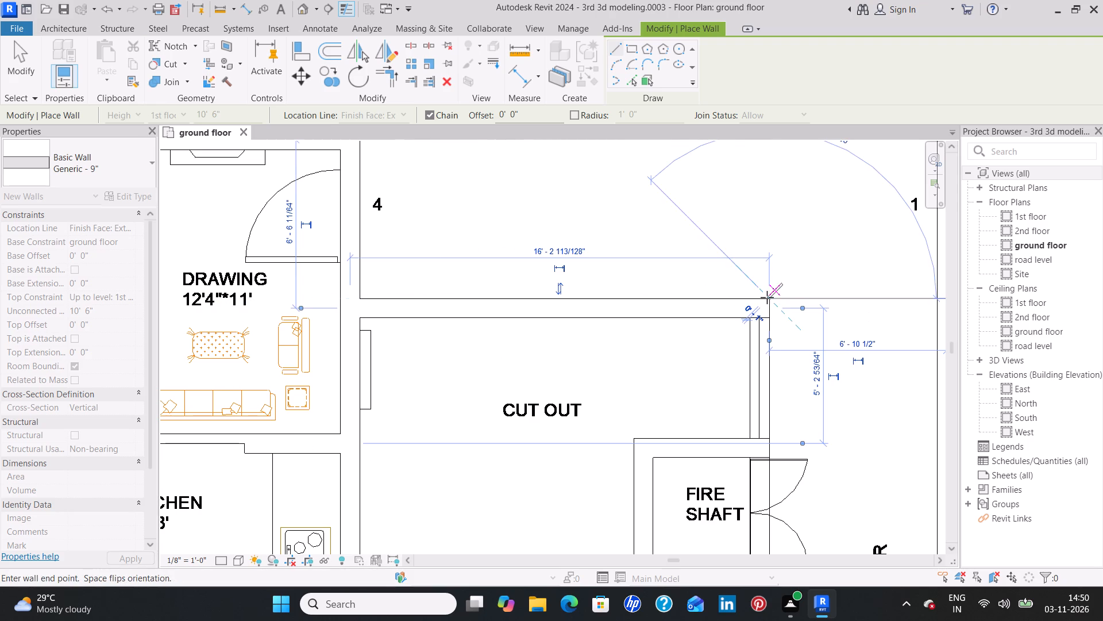
middle_drag(774, 454, 730, 177)
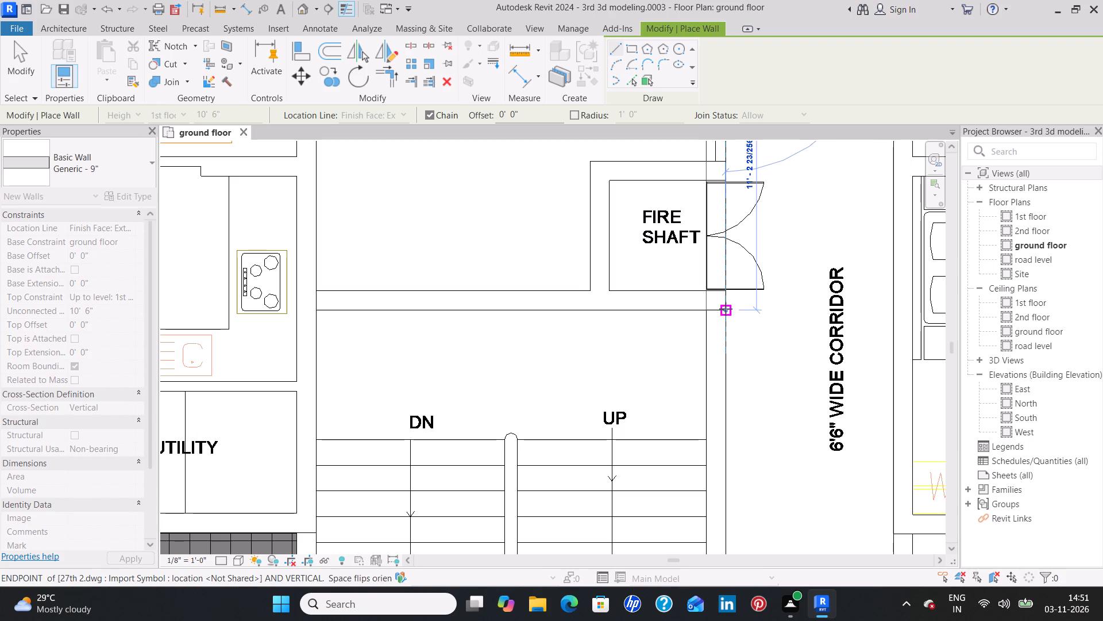
click(725, 310)
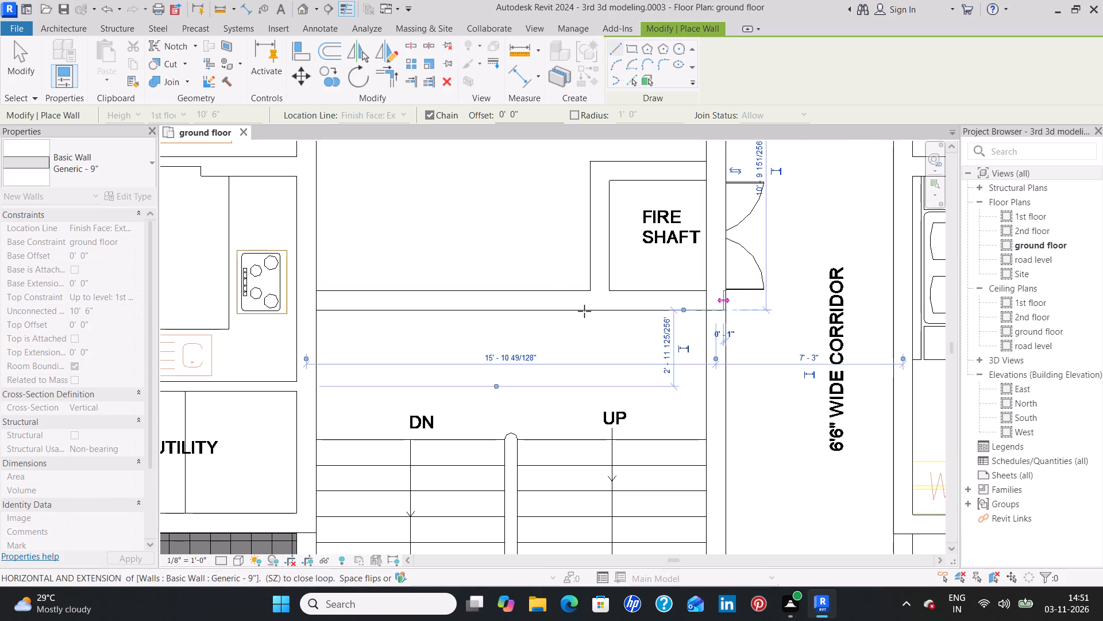
click(319, 310)
key(Escape)
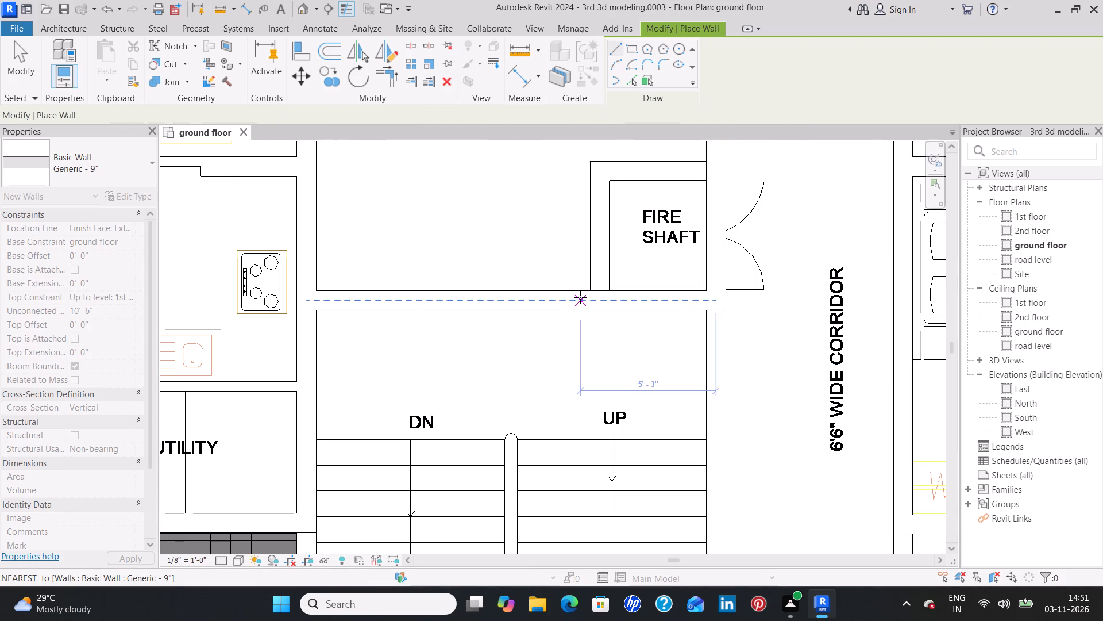
Draw two Generic - 9" walls enclosing the FIRE SHAFT on its CUT OUT sides, from the staircase wall round to the corridor wall.
click(591, 292)
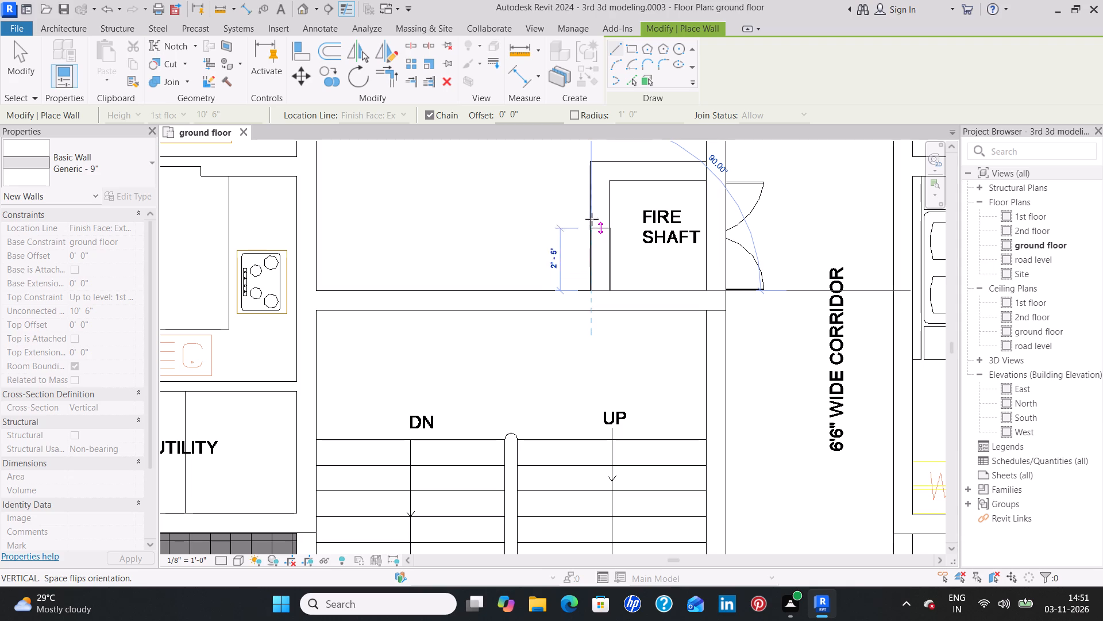
click(585, 162)
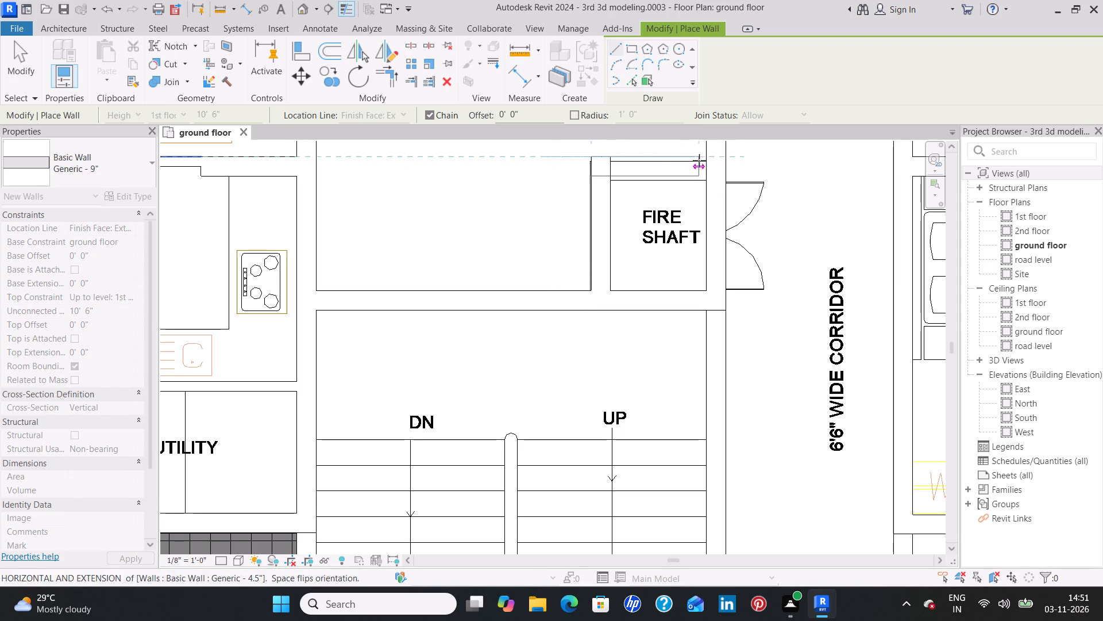
click(710, 160)
key(Escape)
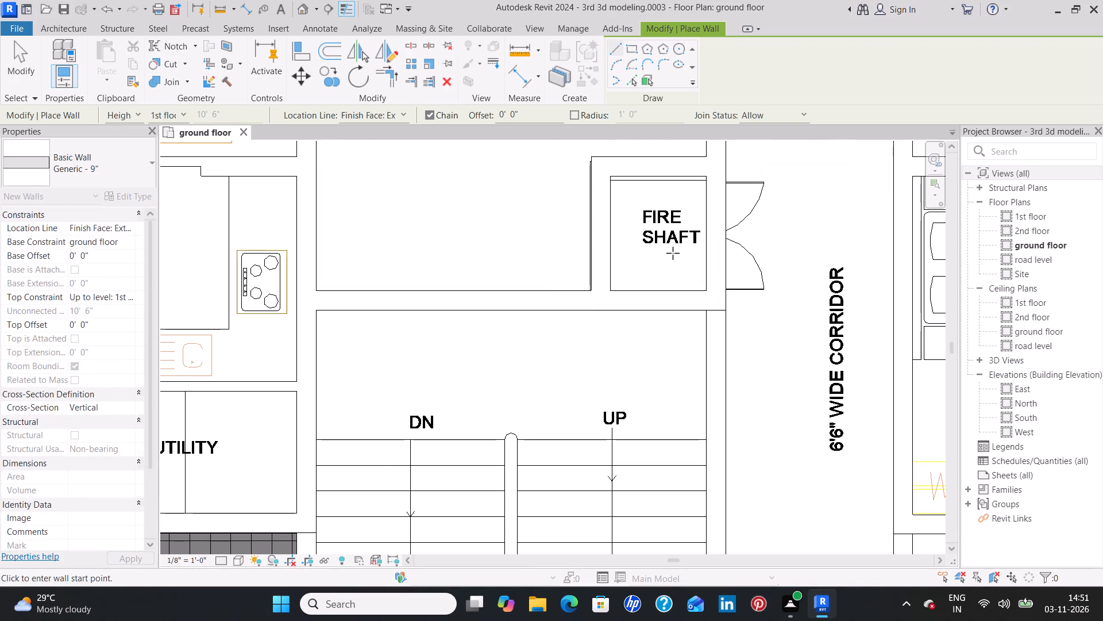
Draw Generic - 9" walls along the staircase's corridor side, about 22'-3" long, and between the staircase and lower CUT OUT, about 15'-10" long.
scroll(673, 253, down, 2)
middle_drag(668, 246, 674, 422)
scroll(672, 274, down, 1)
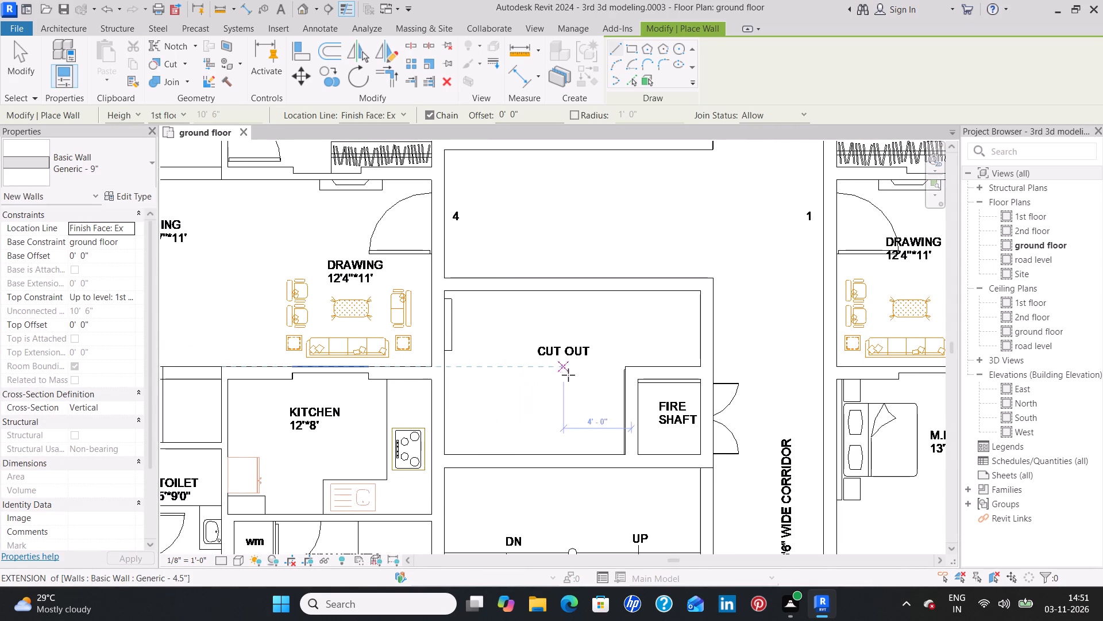
scroll(559, 386, down, 2)
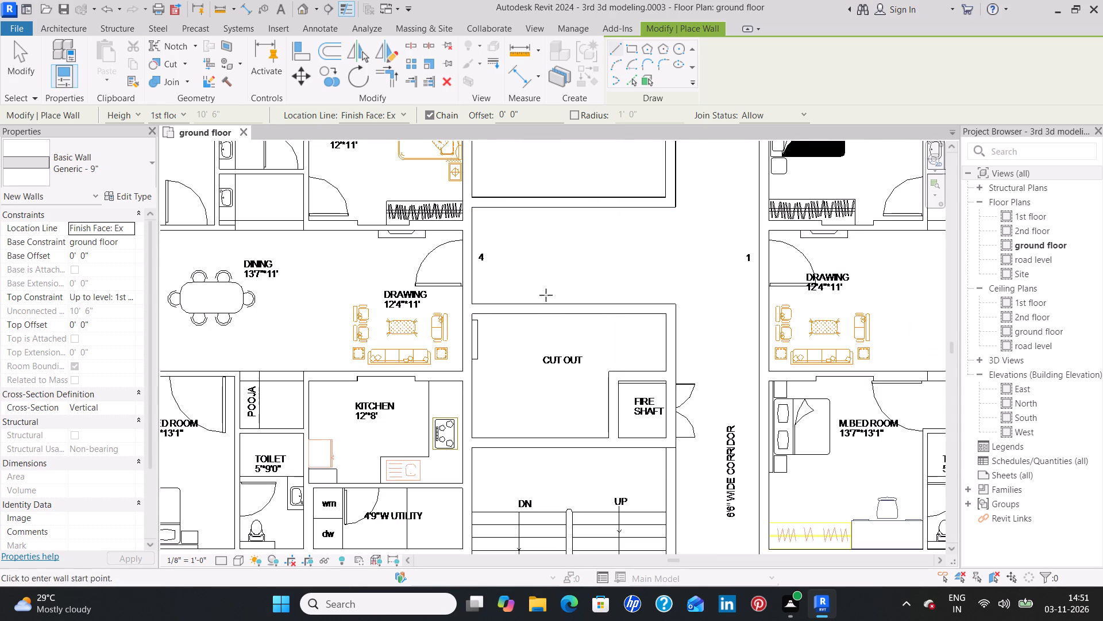
middle_drag(530, 394, 531, 144)
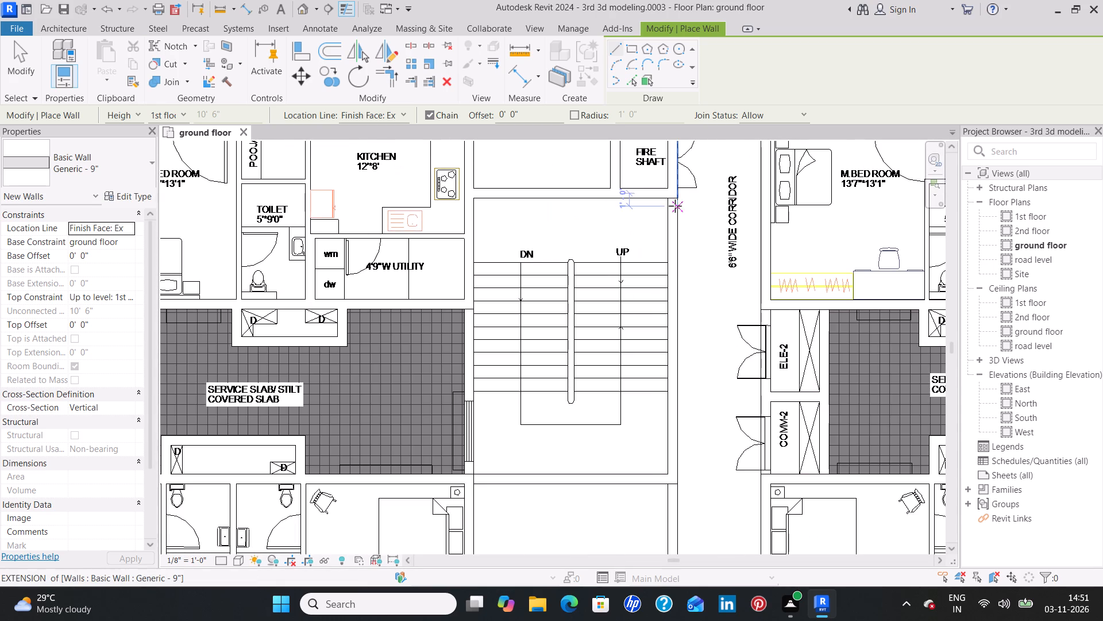
scroll(676, 204, up, 2)
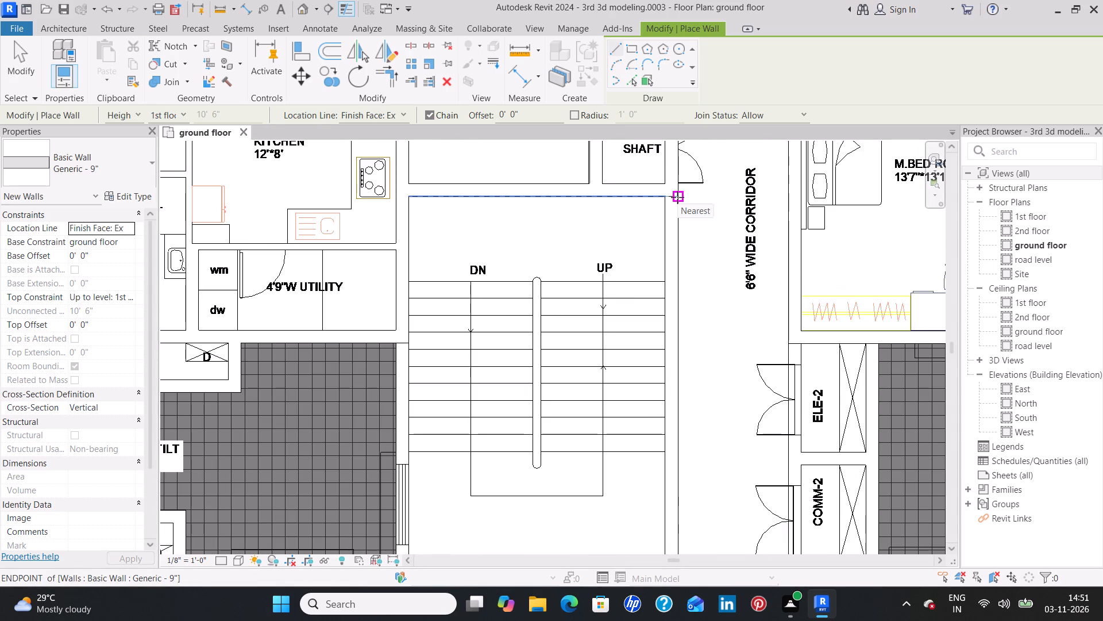
click(677, 197)
middle_drag(674, 443, 674, 351)
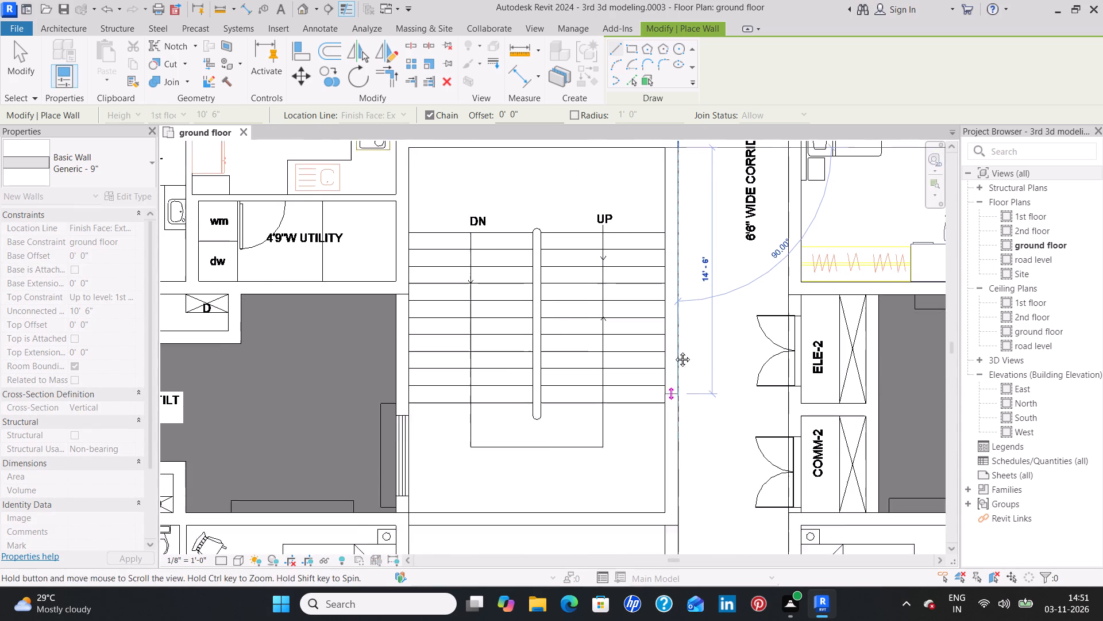
middle_drag(674, 351, 674, 261)
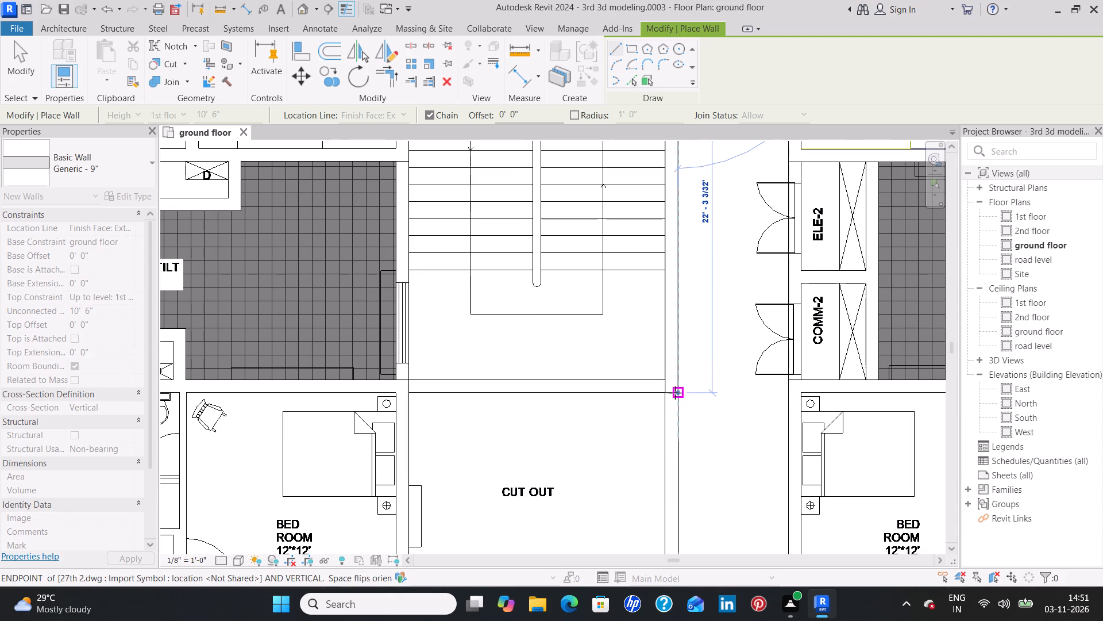
click(675, 393)
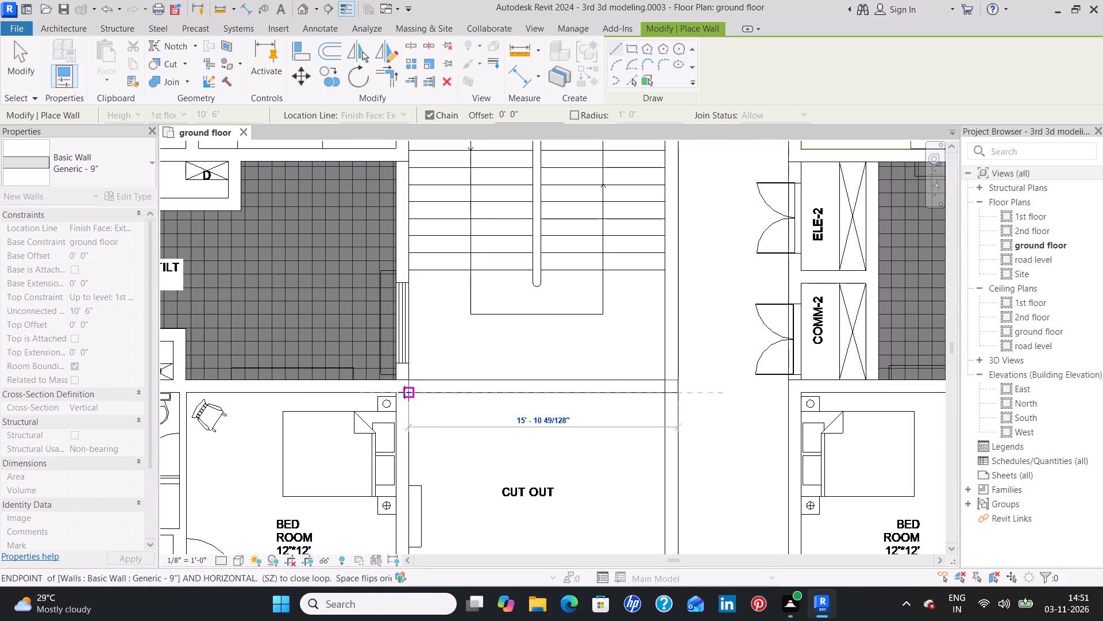
click(407, 392)
key(Escape)
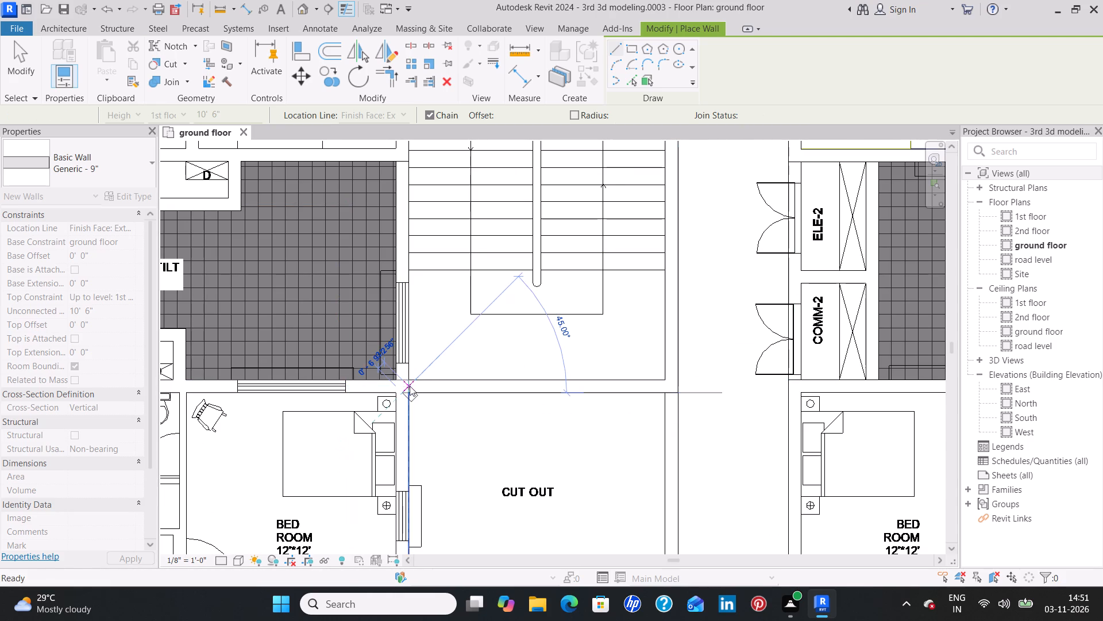
key(Escape)
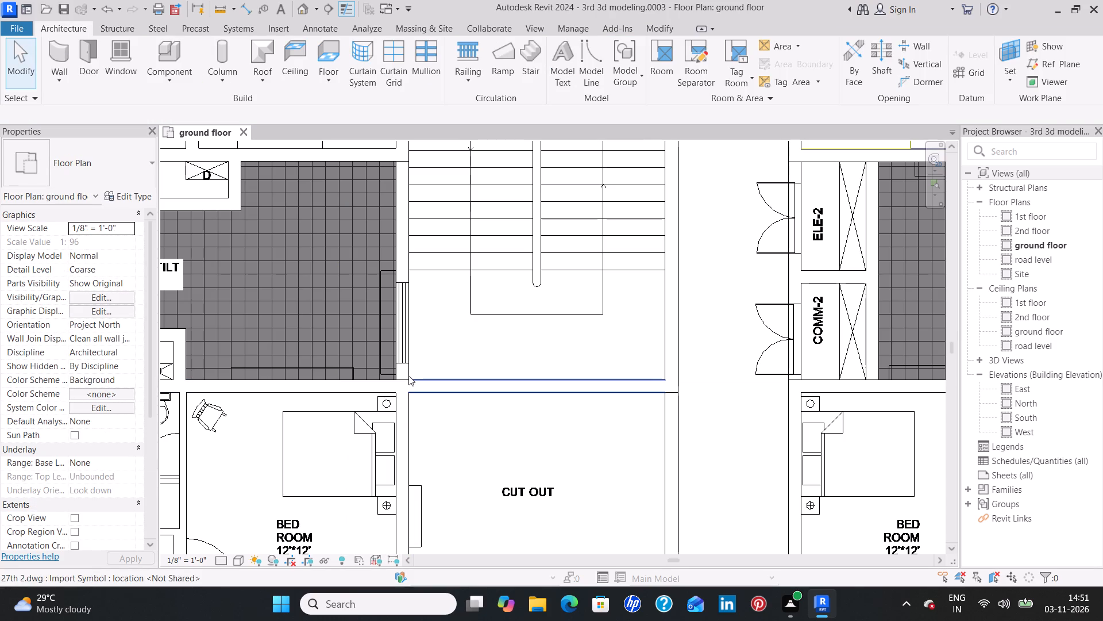
Draw a Generic - 9" wall about 12'-11" long between the staircase and the tiled service slab, flipped to the service slab side.
click(54, 49)
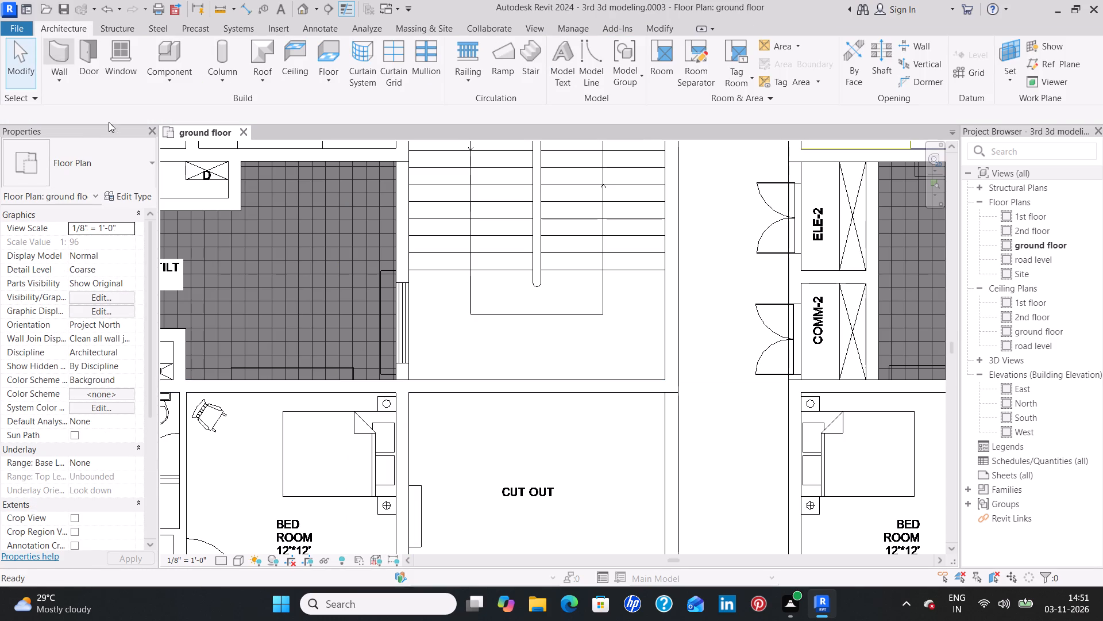
scroll(417, 379, up, 3)
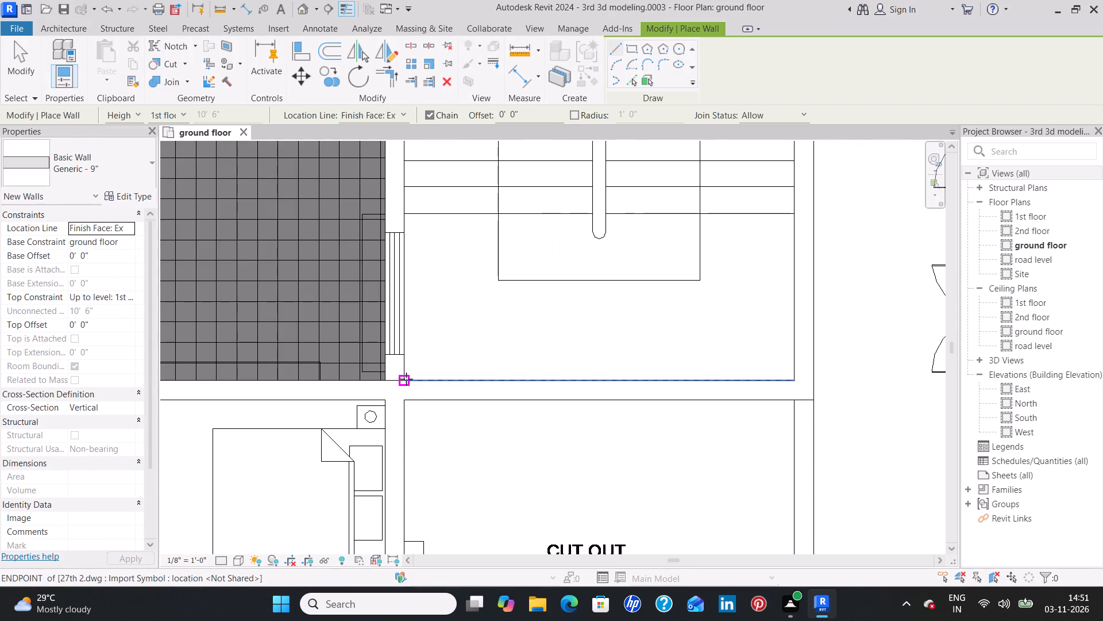
click(403, 378)
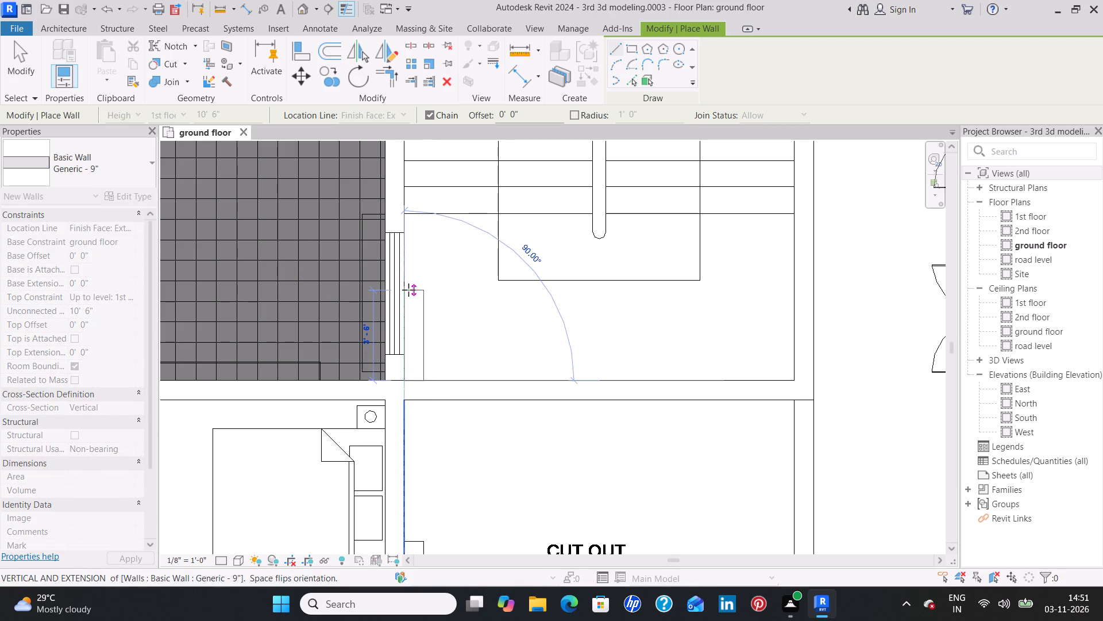
key(space)
middle_drag(404, 182, 421, 385)
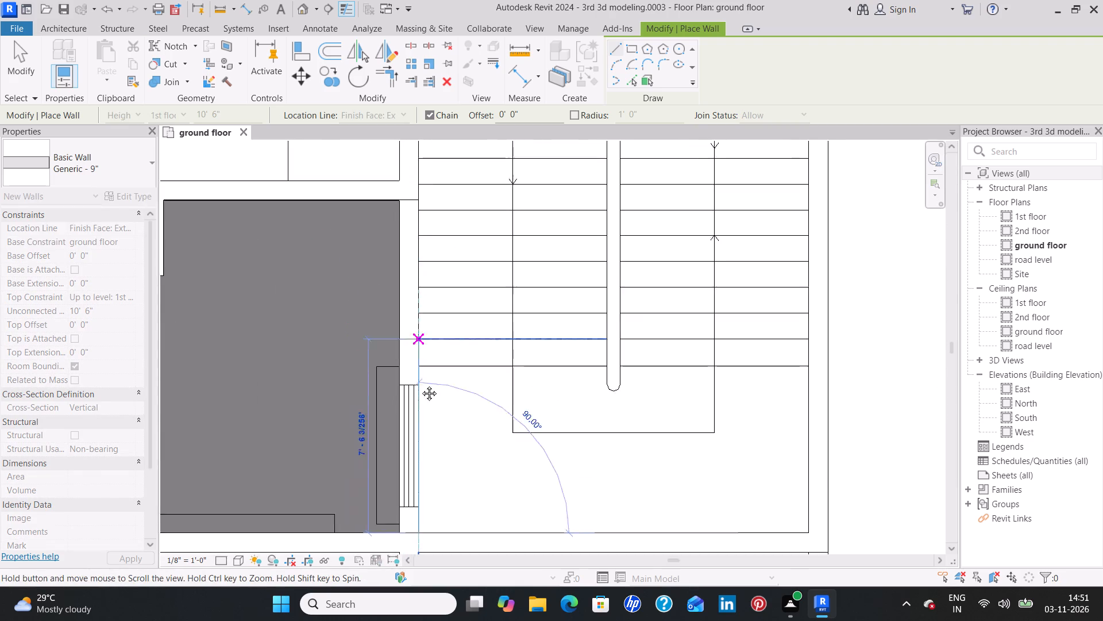
middle_drag(421, 385, 427, 475)
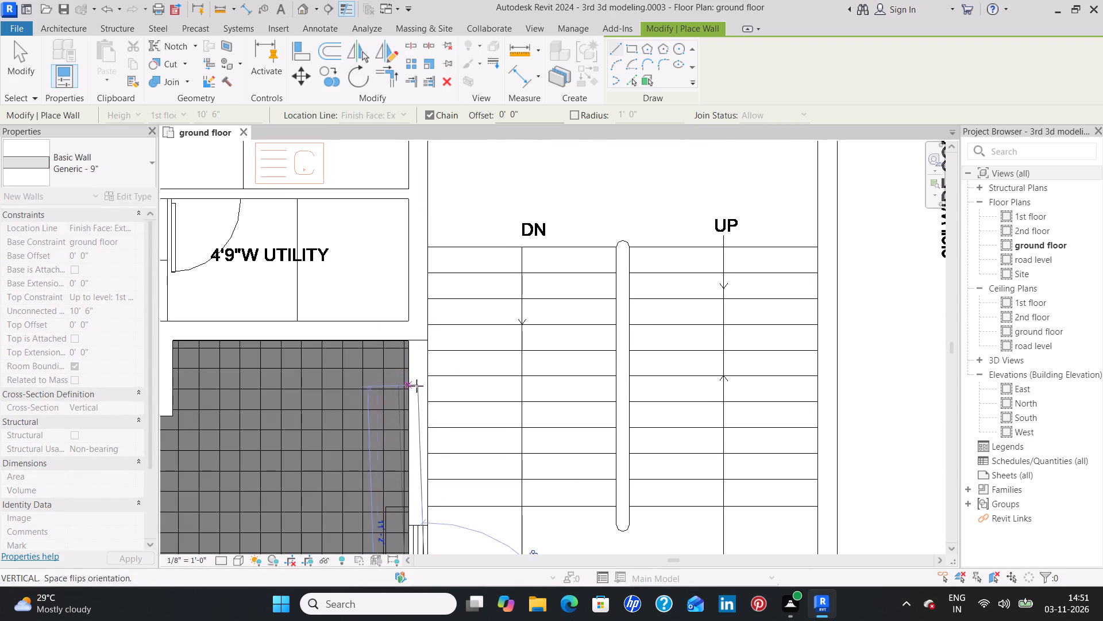
click(429, 344)
key(Escape)
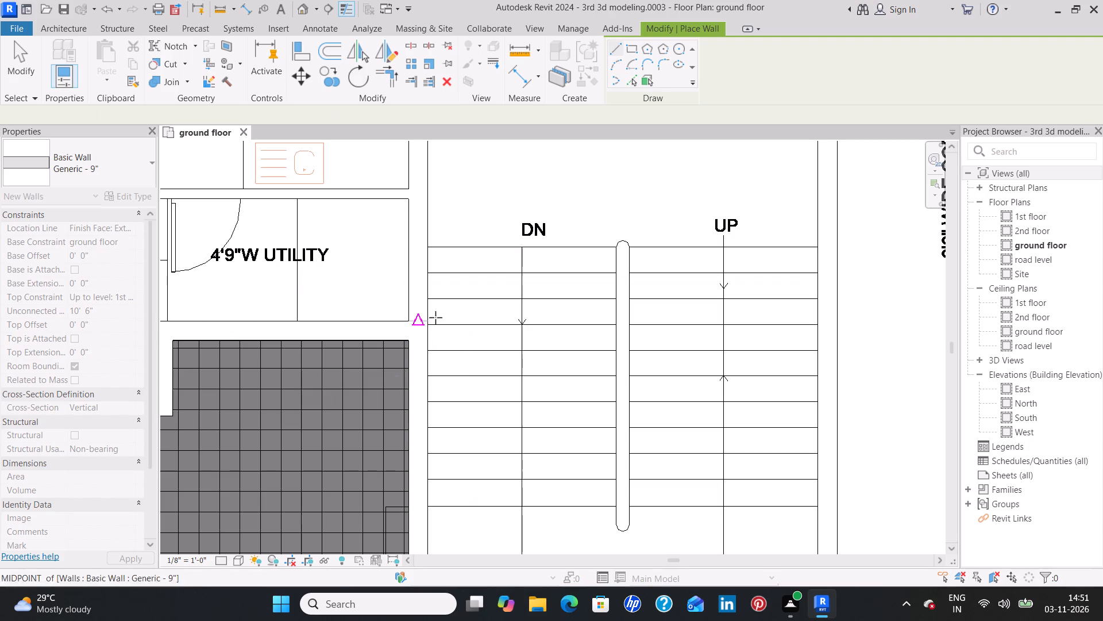
key(Escape)
Draw Generic - 9" walls along the corridor and lower sides of the CUT OUT below the staircase, ending at the wall beside the 12'*12' bedroom.
scroll(617, 268, down, 3)
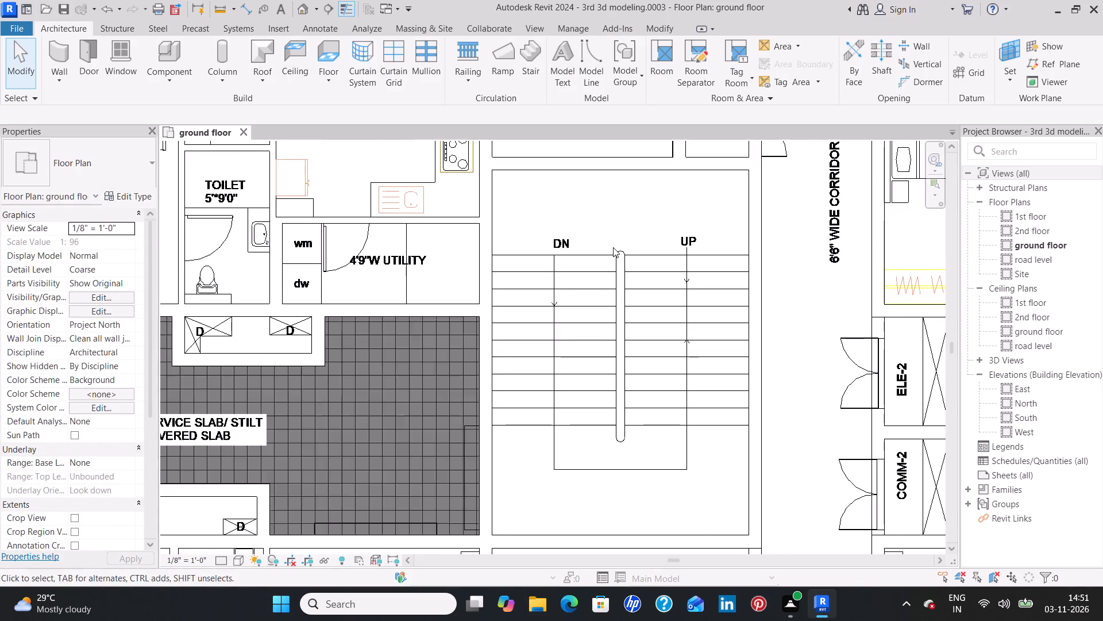
scroll(613, 247, down, 1)
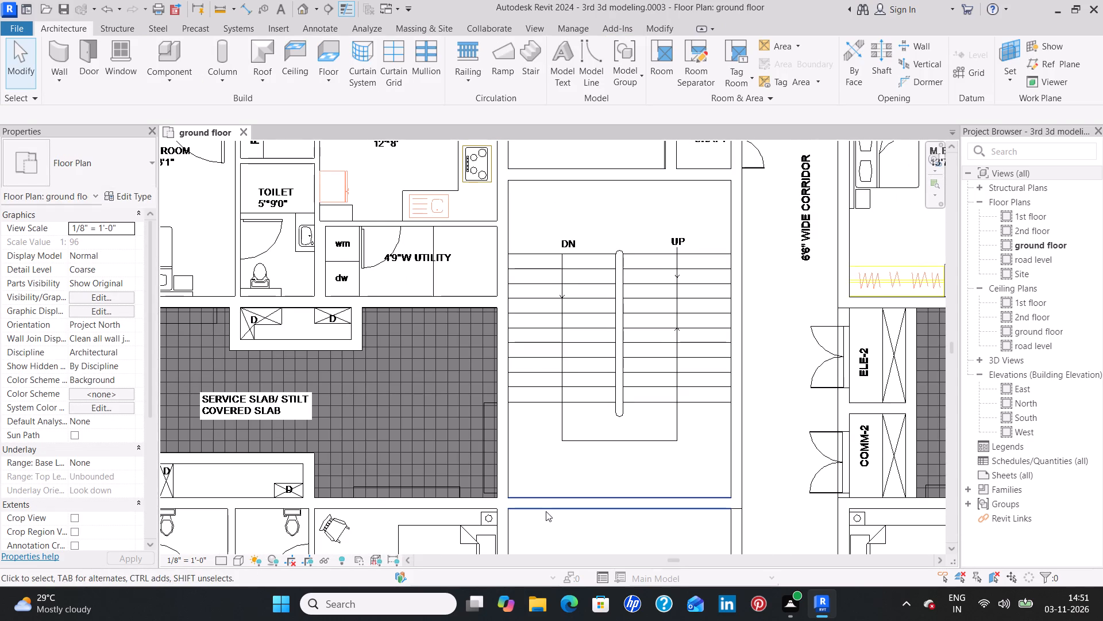
middle_drag(546, 507, 527, 221)
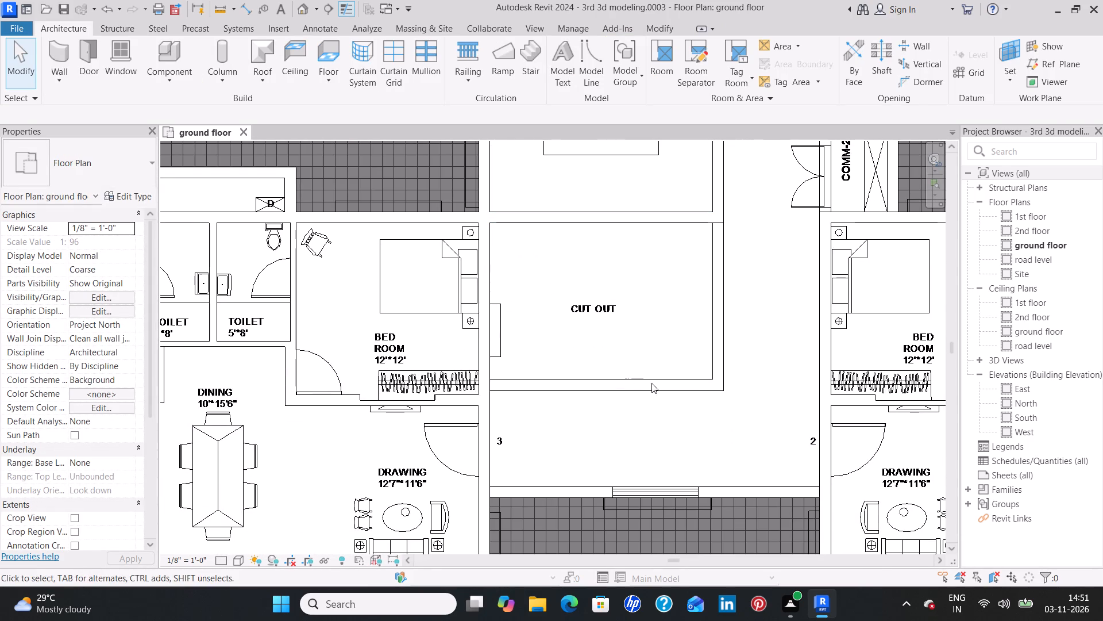
key(Escape)
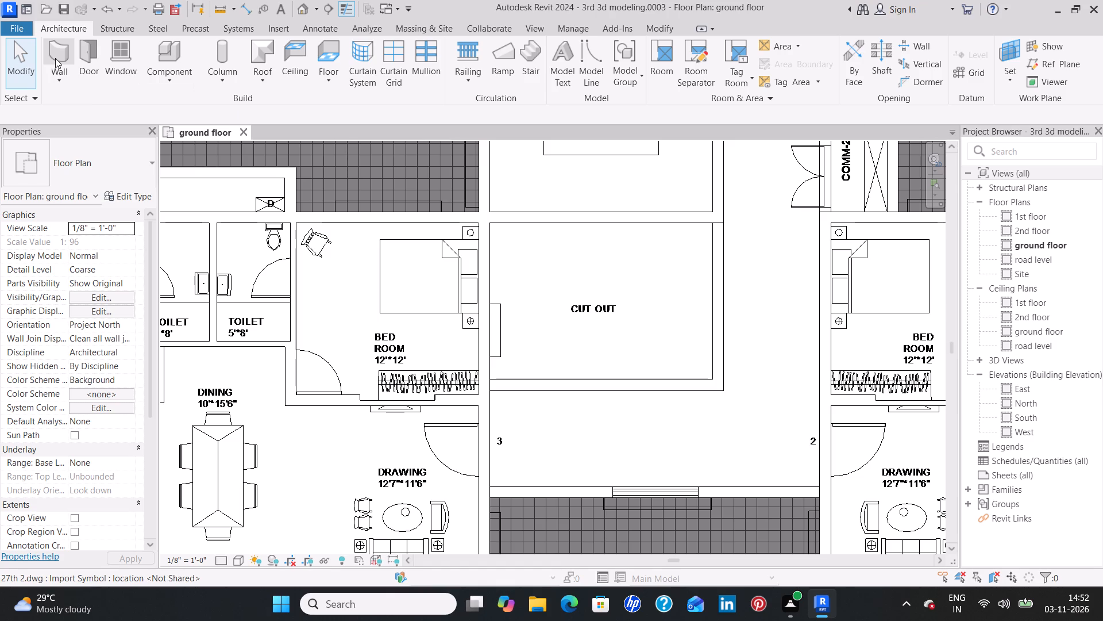
click(55, 58)
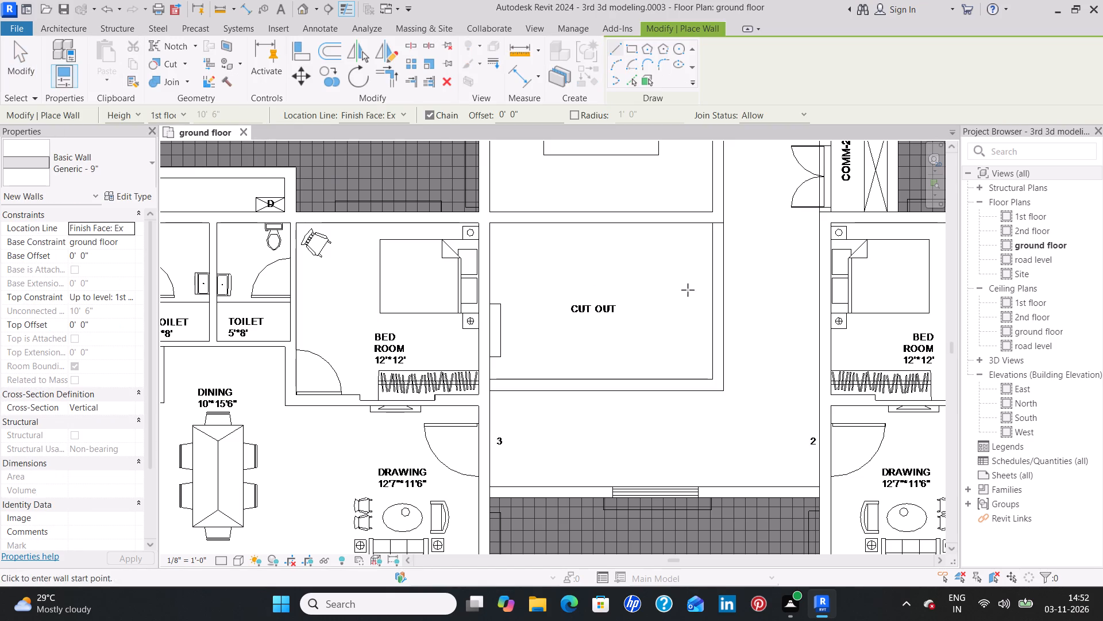
click(723, 223)
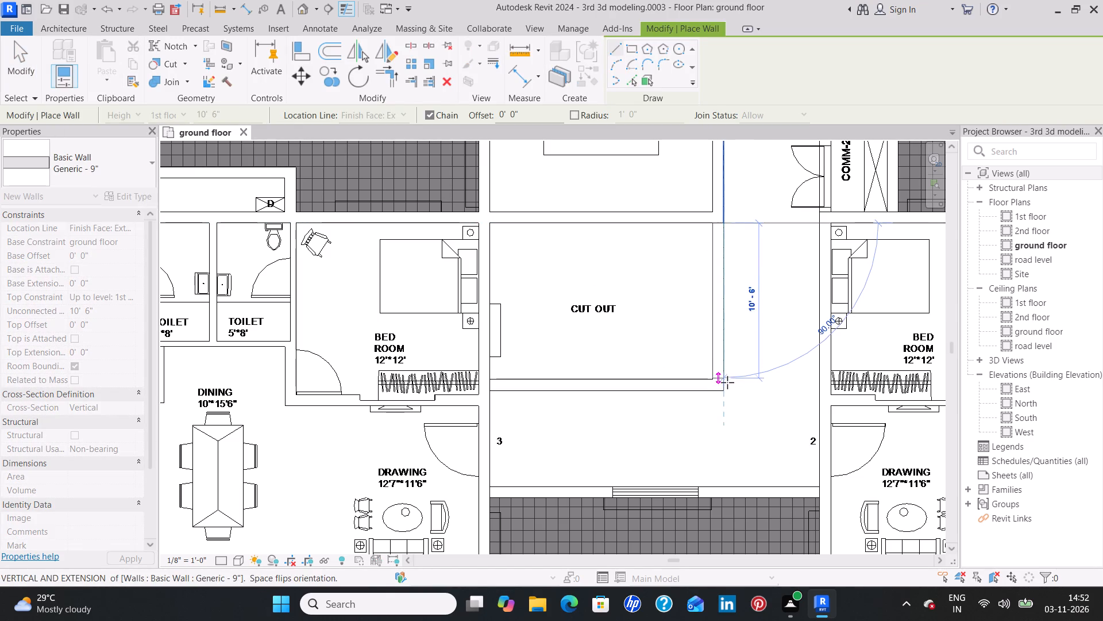
click(724, 388)
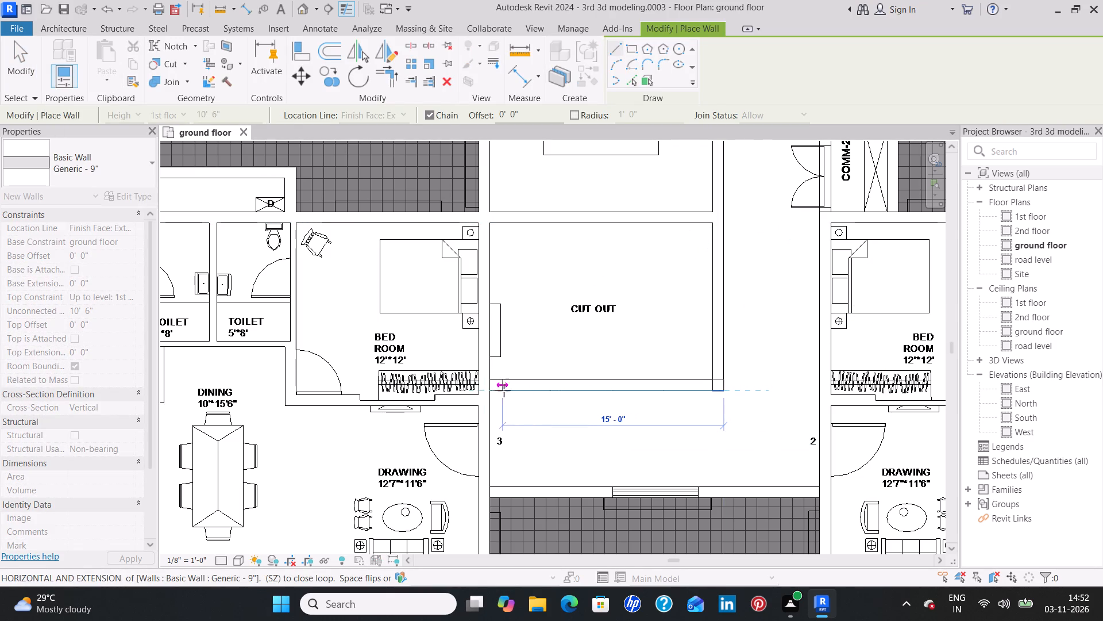
click(490, 391)
key(Escape)
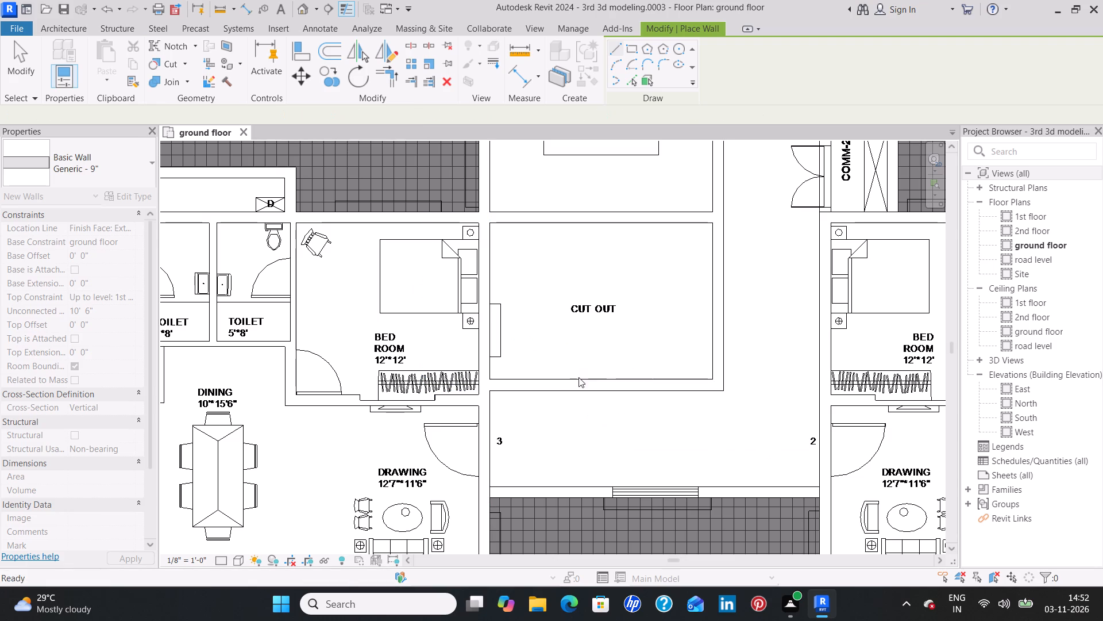
Draw a Generic - 9" wall between the corridor area marked 2 and 3 and the service slab, flipped to the slab side.
scroll(551, 444, down, 2)
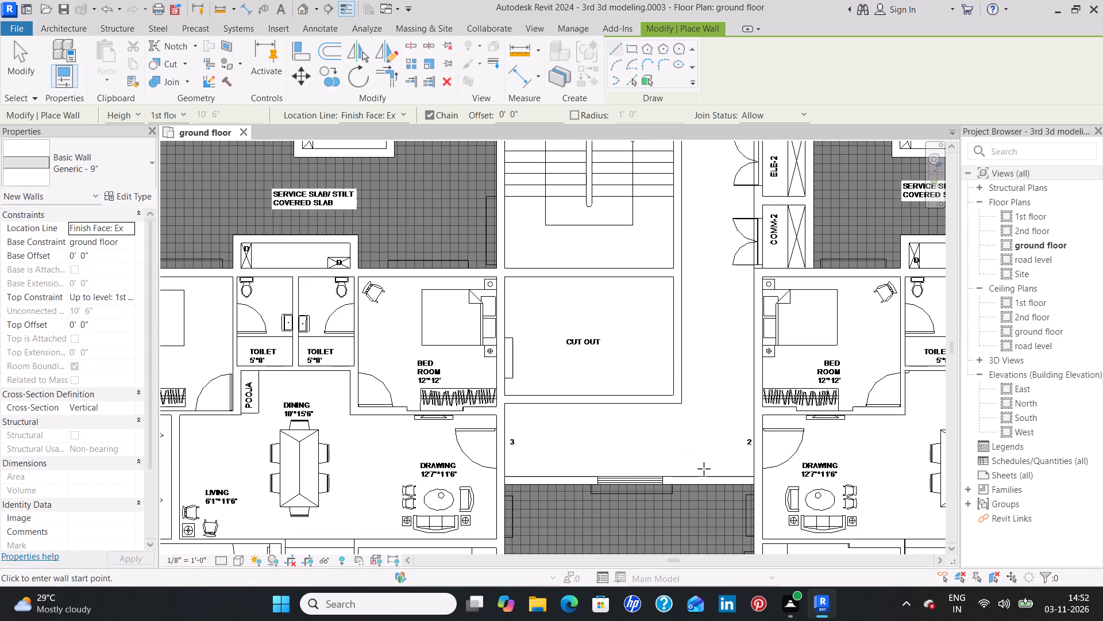
middle_drag(688, 428, 657, 284)
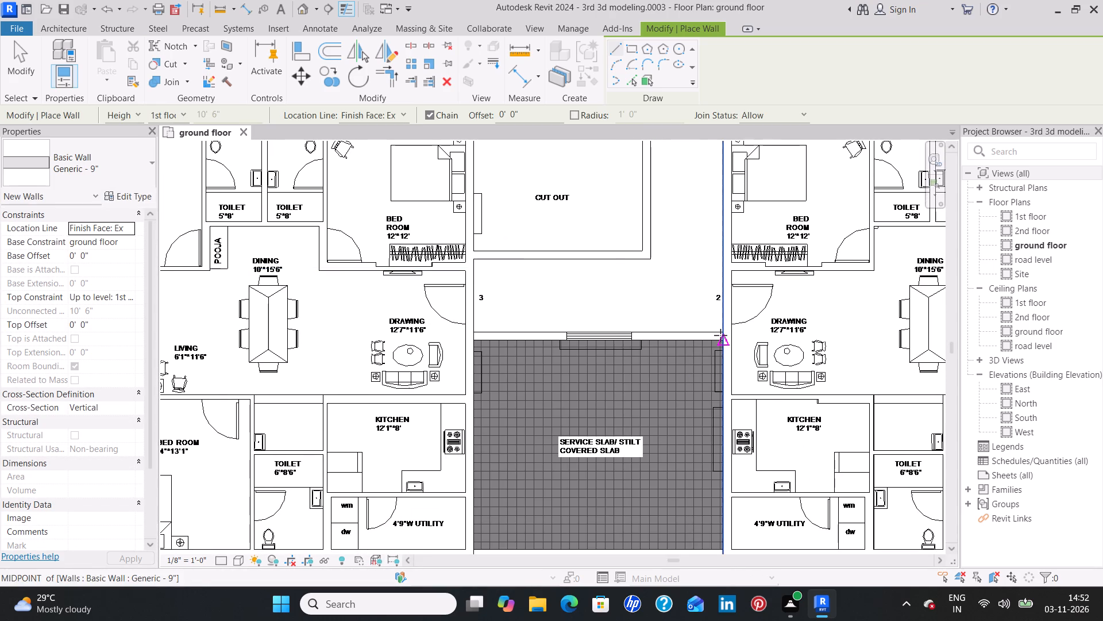
scroll(720, 335, up, 5)
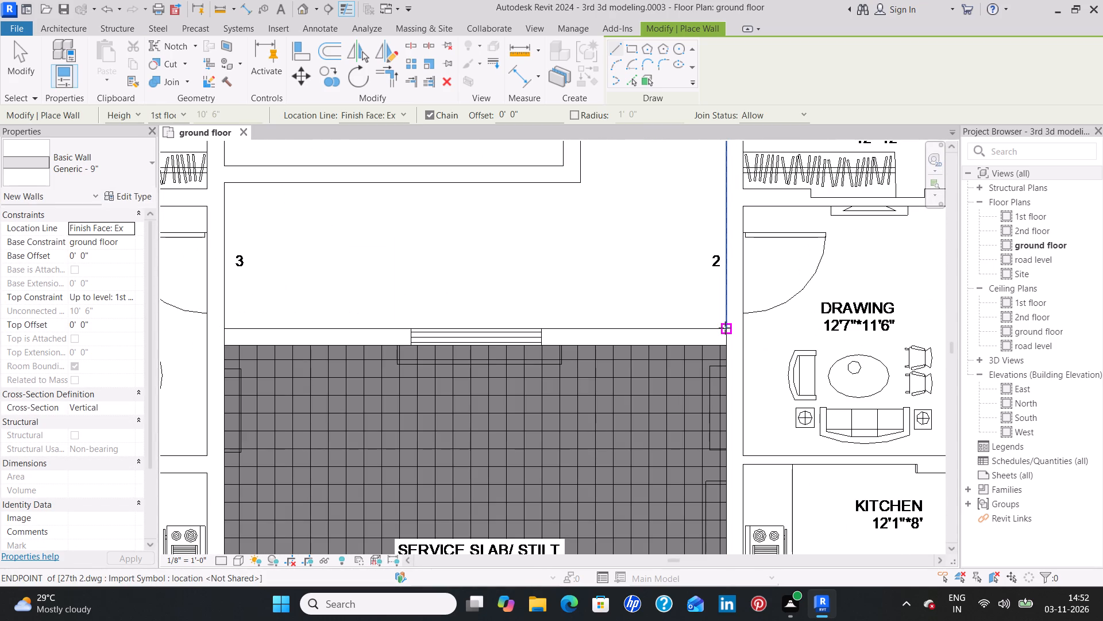
click(726, 328)
key(space)
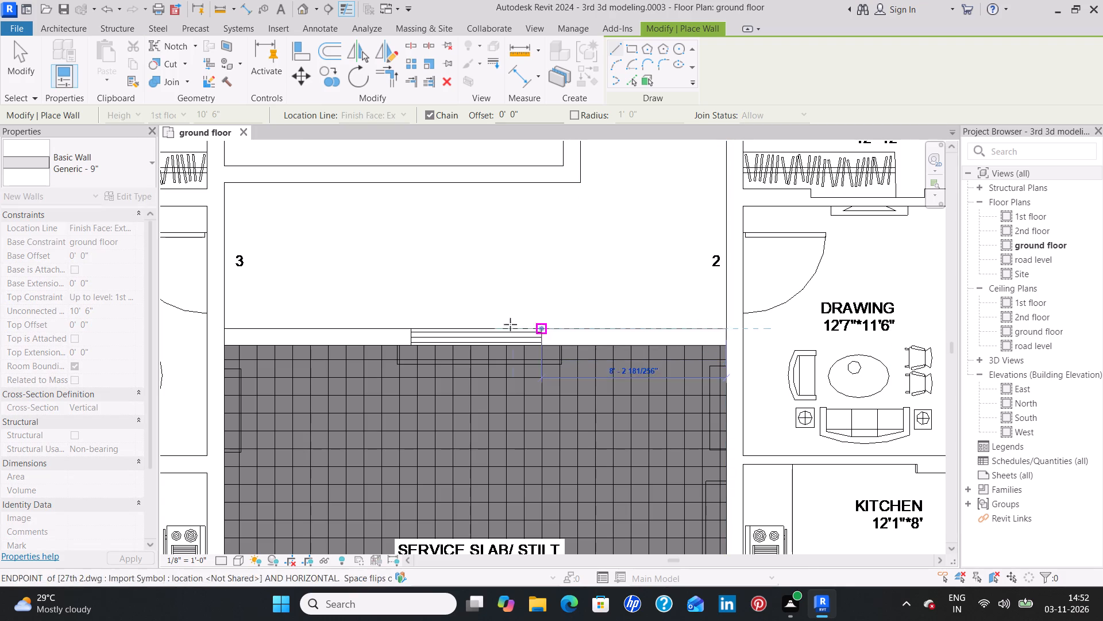
click(225, 327)
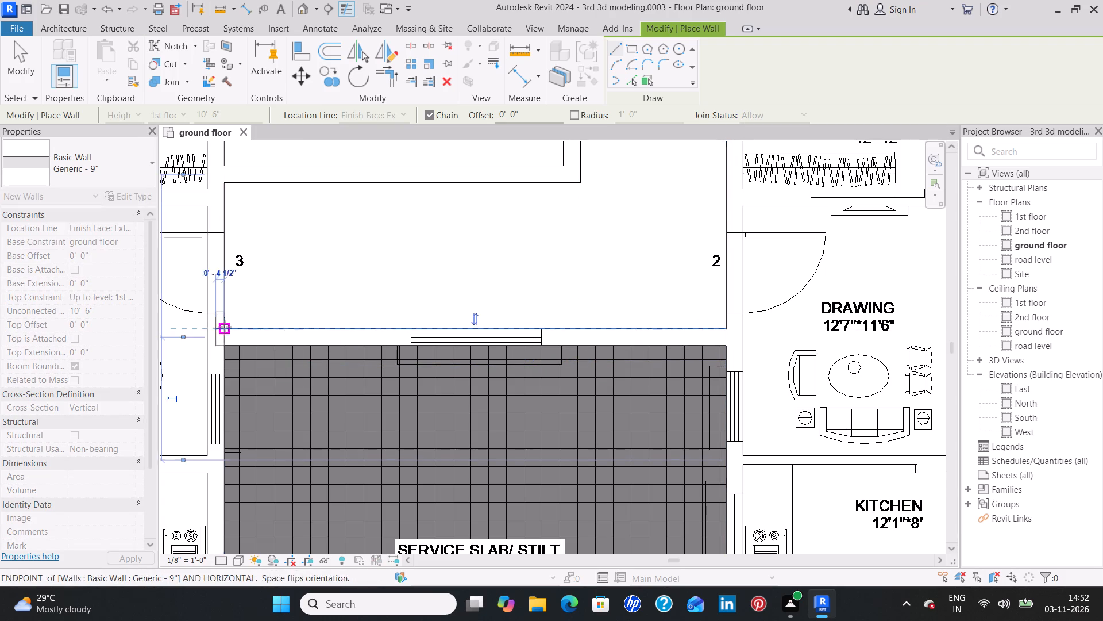
key(Escape)
scroll(597, 281, down, 2)
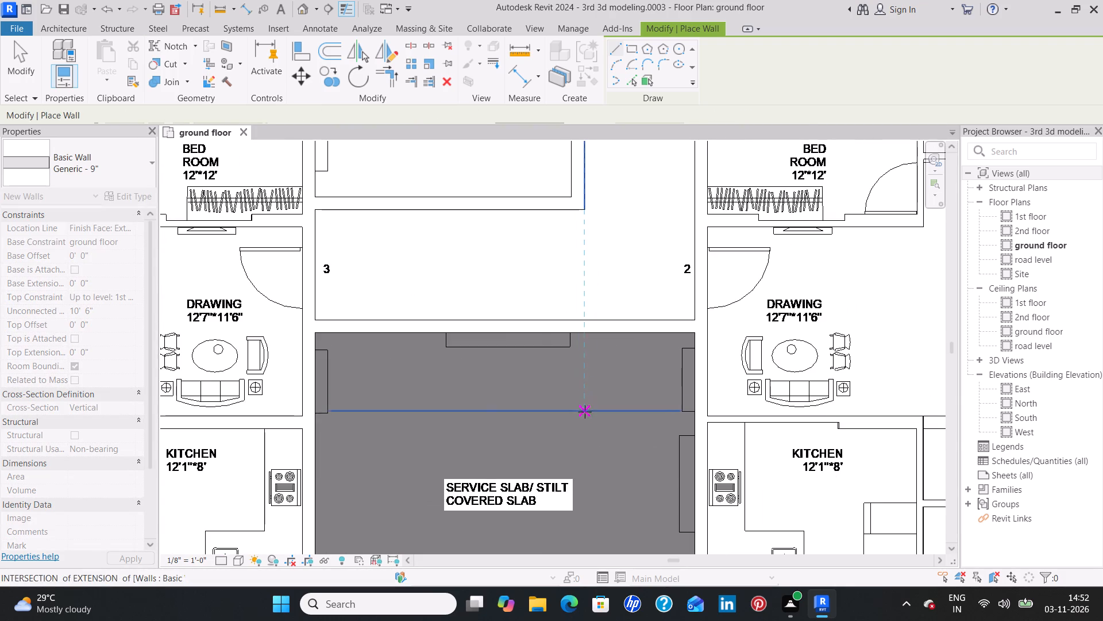
middle_drag(580, 384, 572, 158)
key(Escape)
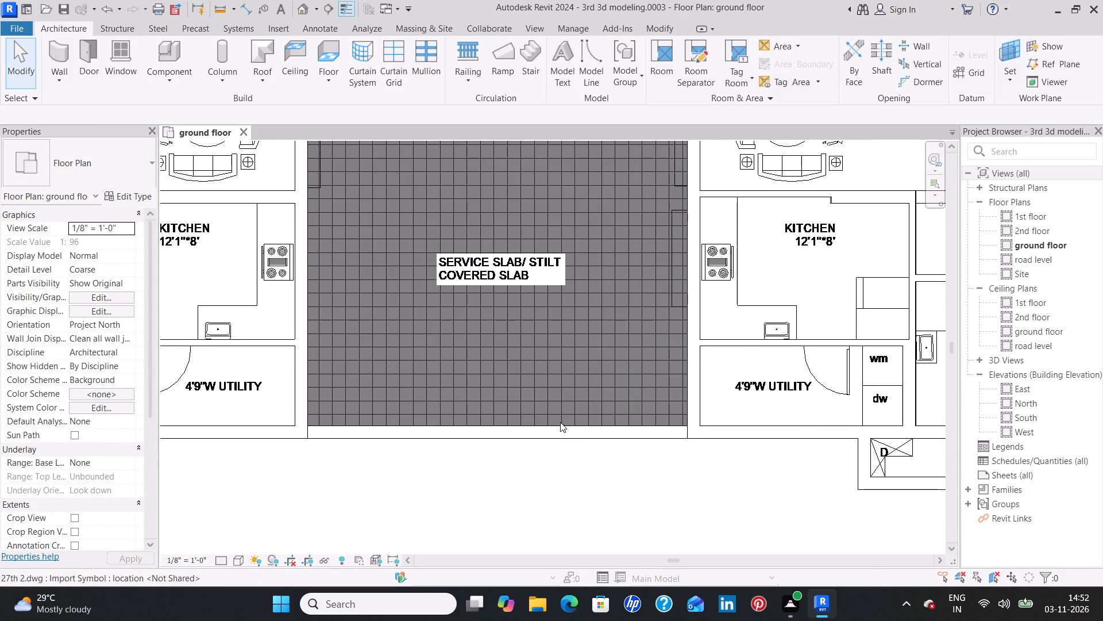
key(Escape)
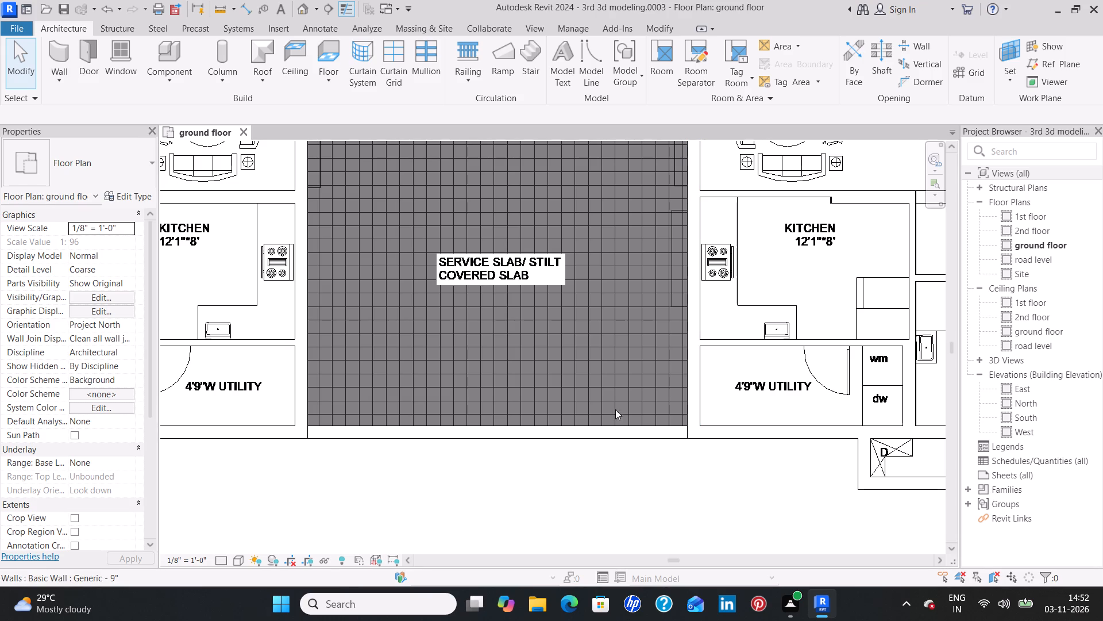
Draw a Generic - 9" wall along the lower outer edge of the service slab, between the two 4'9"W utilities.
click(56, 45)
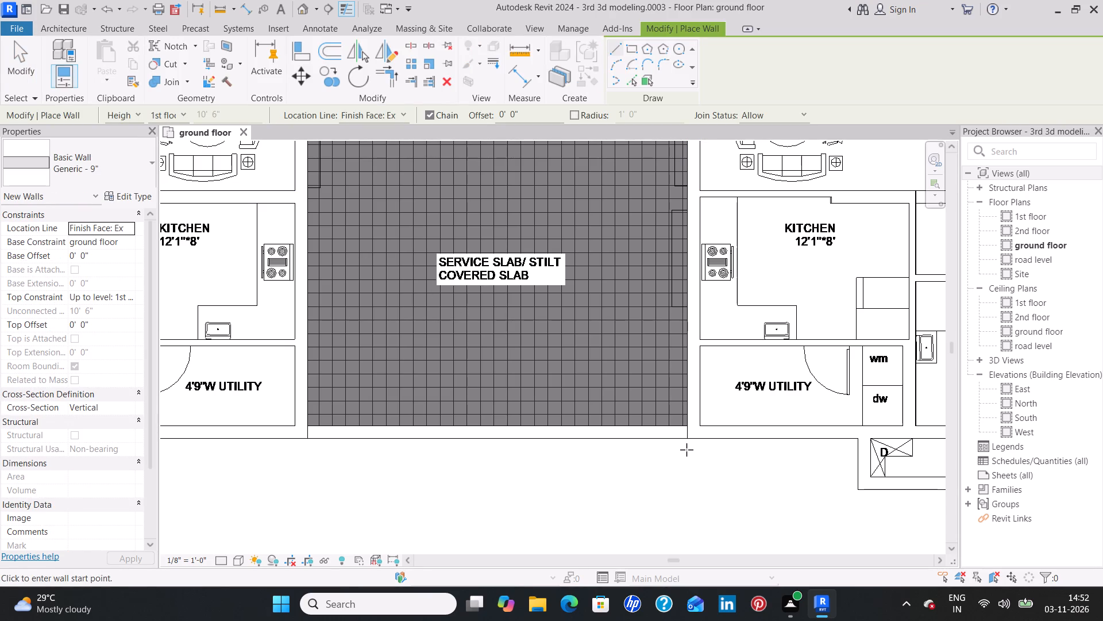
scroll(687, 448, up, 3)
click(689, 434)
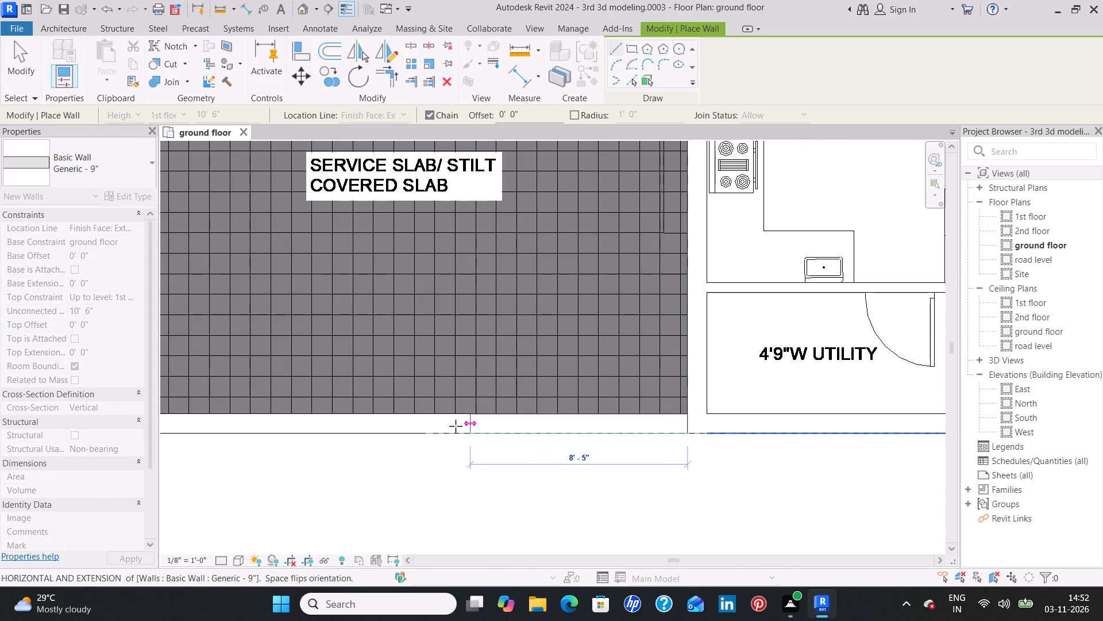
middle_drag(350, 432, 848, 432)
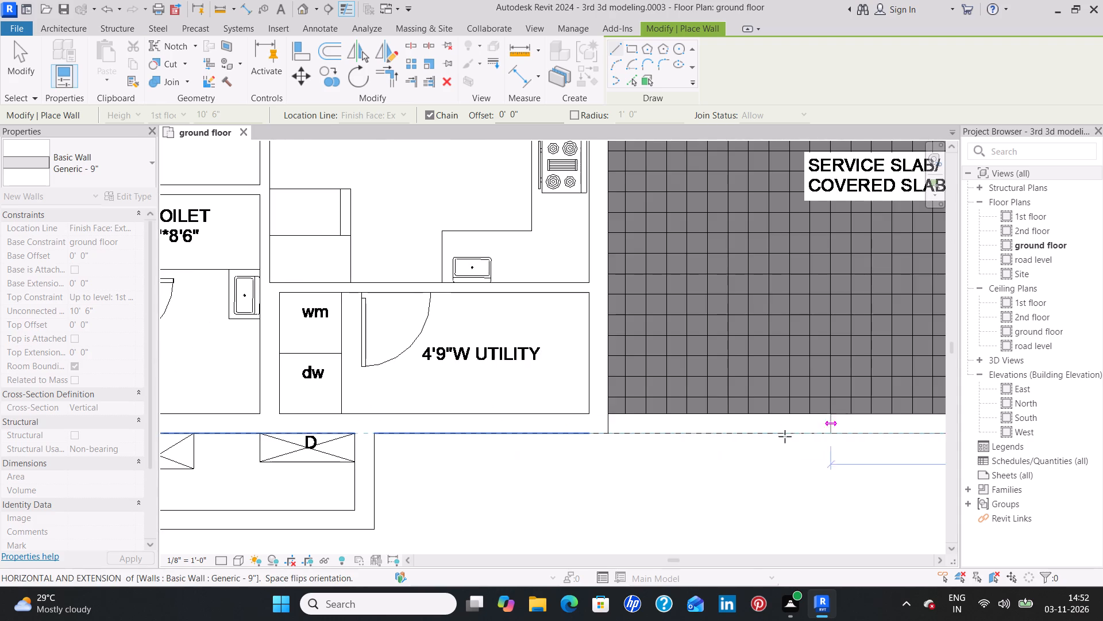
click(609, 434)
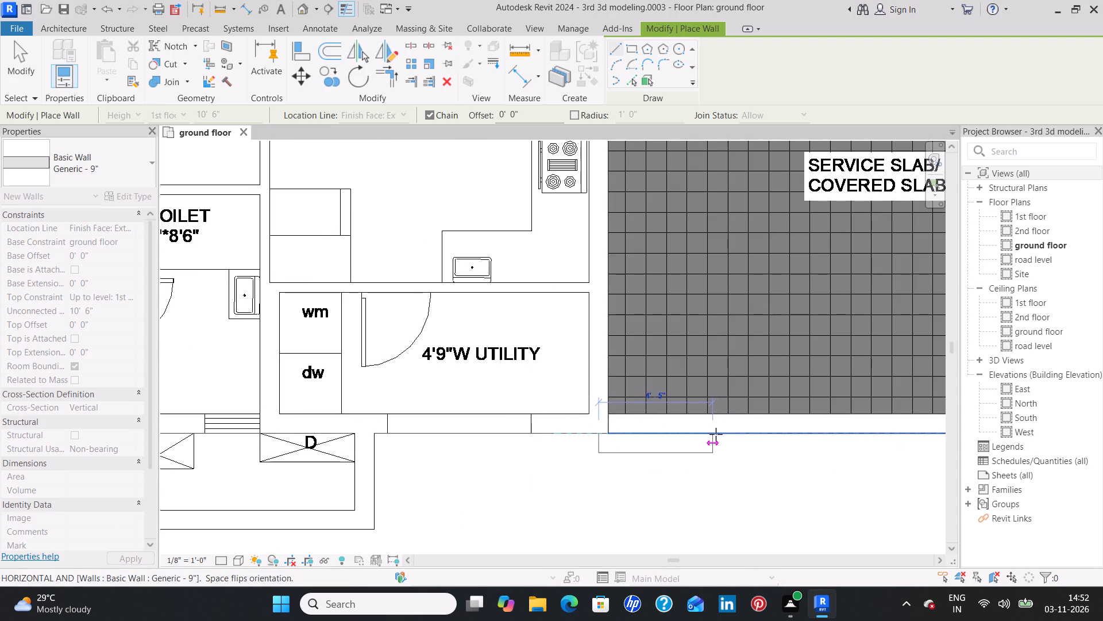
key(Escape)
scroll(716, 333, down, 4)
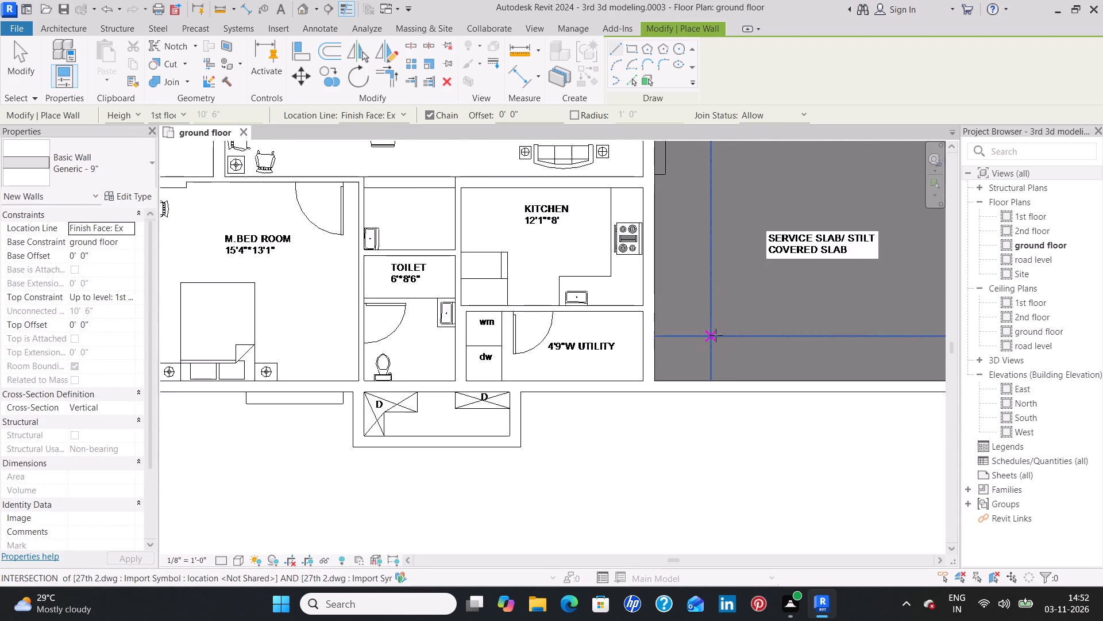
scroll(716, 335, down, 3)
key(Escape)
Draw a Generic - 9" wall about 12'-11" long on the service slab's outer side, between the 13'7"*13'1" master bedroom and 11'*12' bedroom.
middle_drag(614, 271, 614, 316)
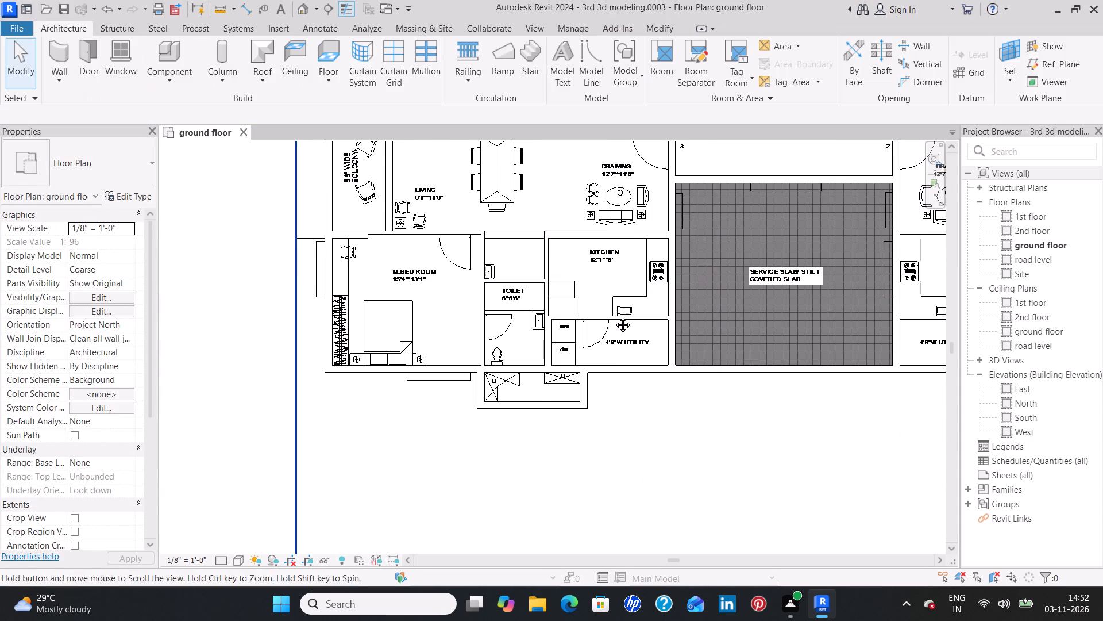
middle_drag(614, 316, 624, 501)
middle_drag(405, 223, 443, 443)
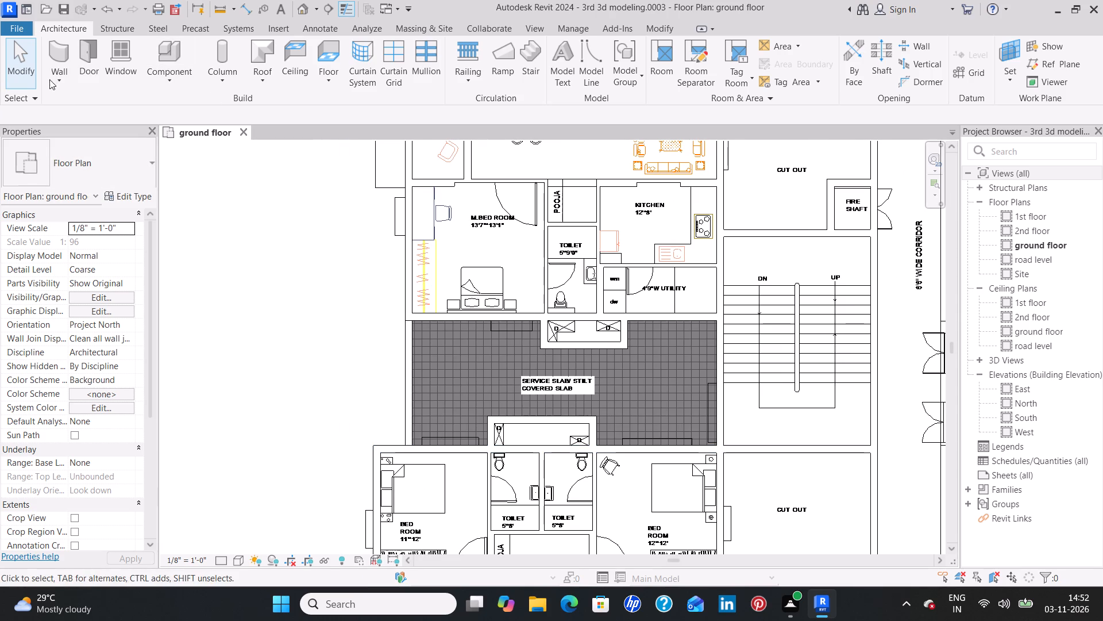
click(48, 47)
scroll(414, 326, up, 3)
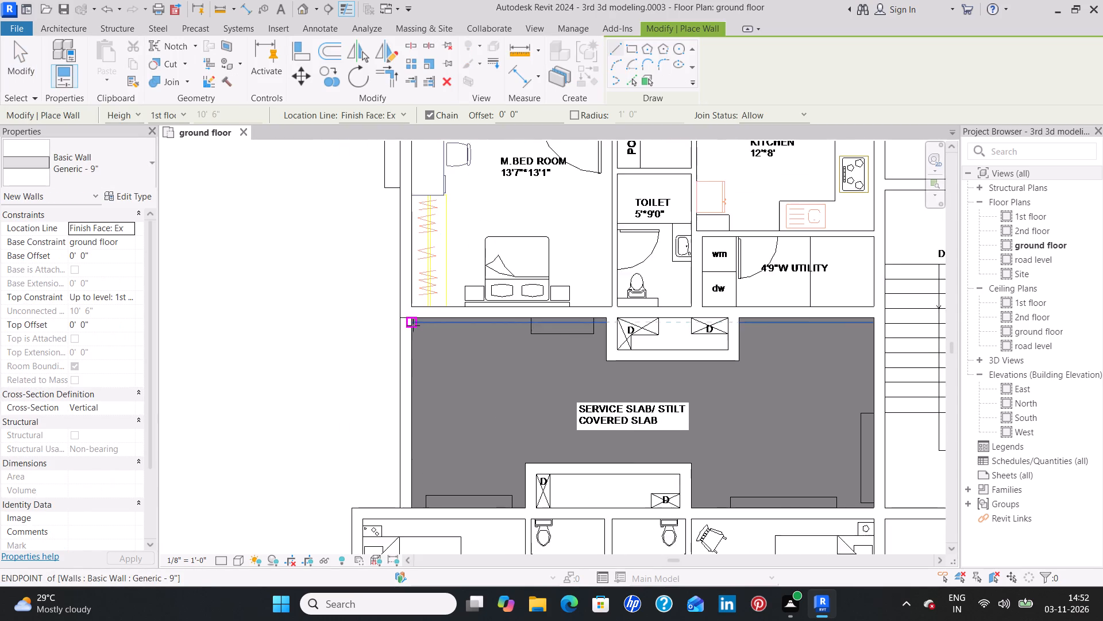
scroll(413, 325, up, 3)
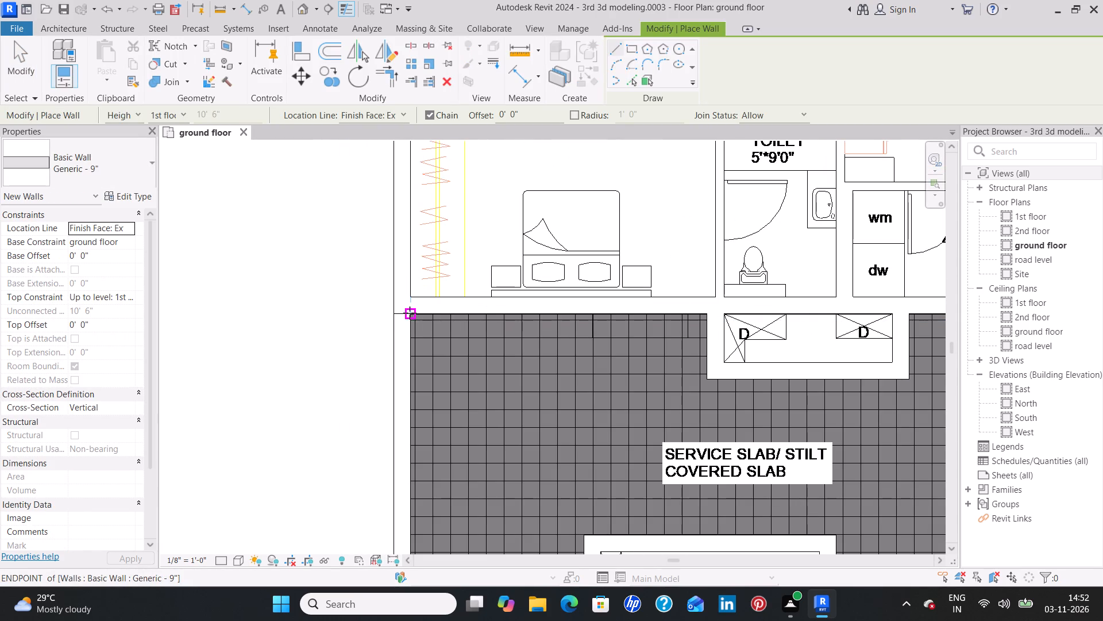
click(410, 313)
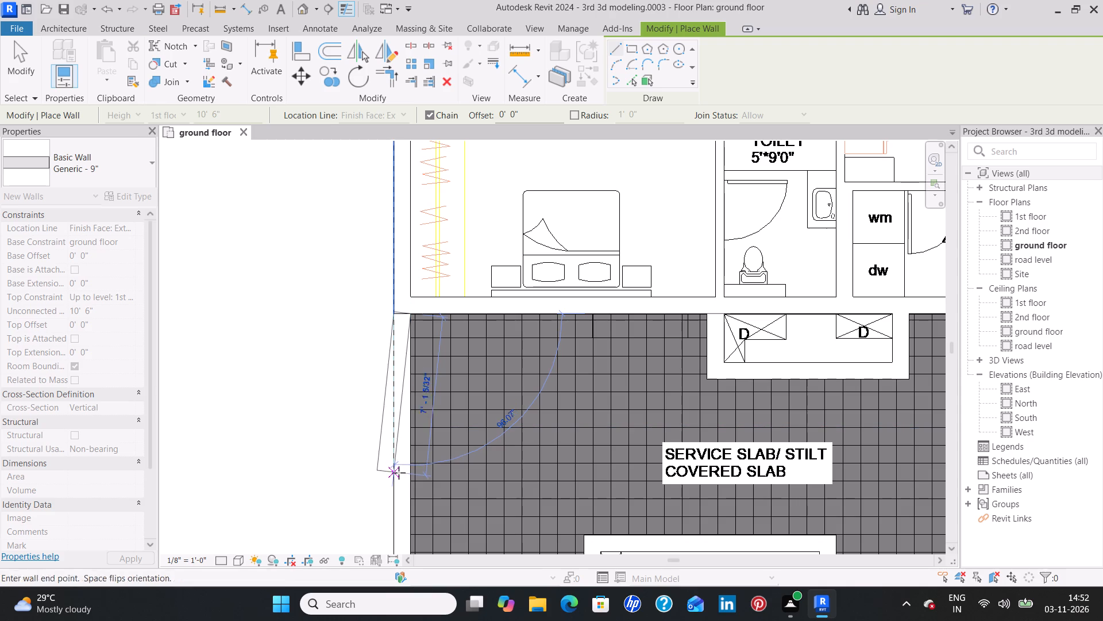
middle_drag(399, 466, 398, 279)
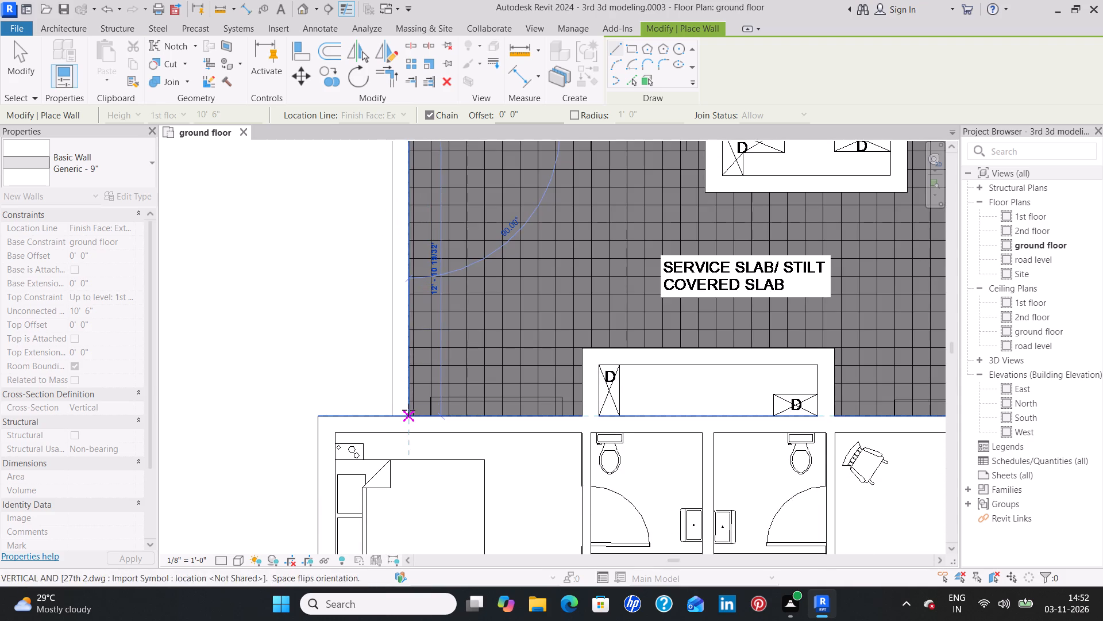
click(408, 416)
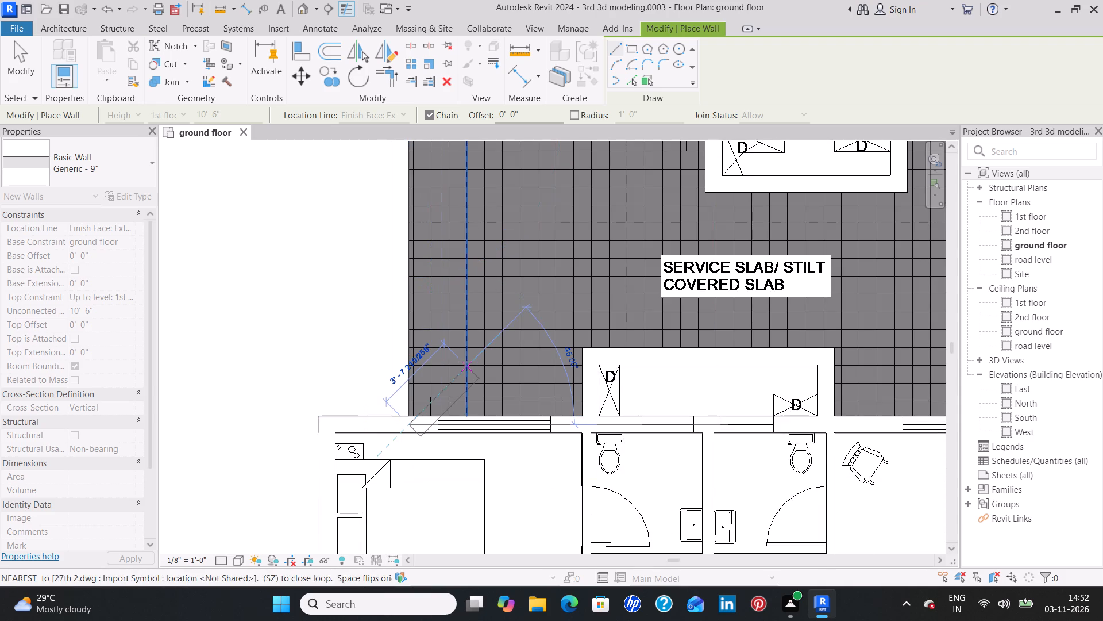
key(Escape)
Draw a Generic - 9" wall on the service slab's outer side, between the 14'3"*10'3" master bedroom and the 12'*11' bedroom.
scroll(519, 296, down, 3)
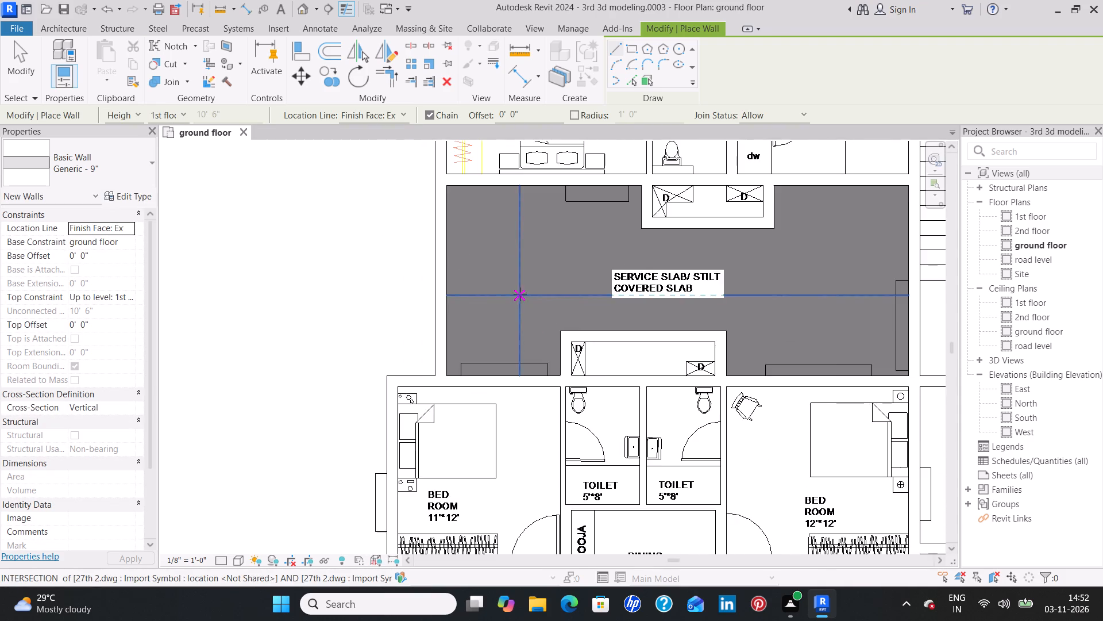
scroll(521, 292, down, 4)
middle_drag(518, 211, 527, 294)
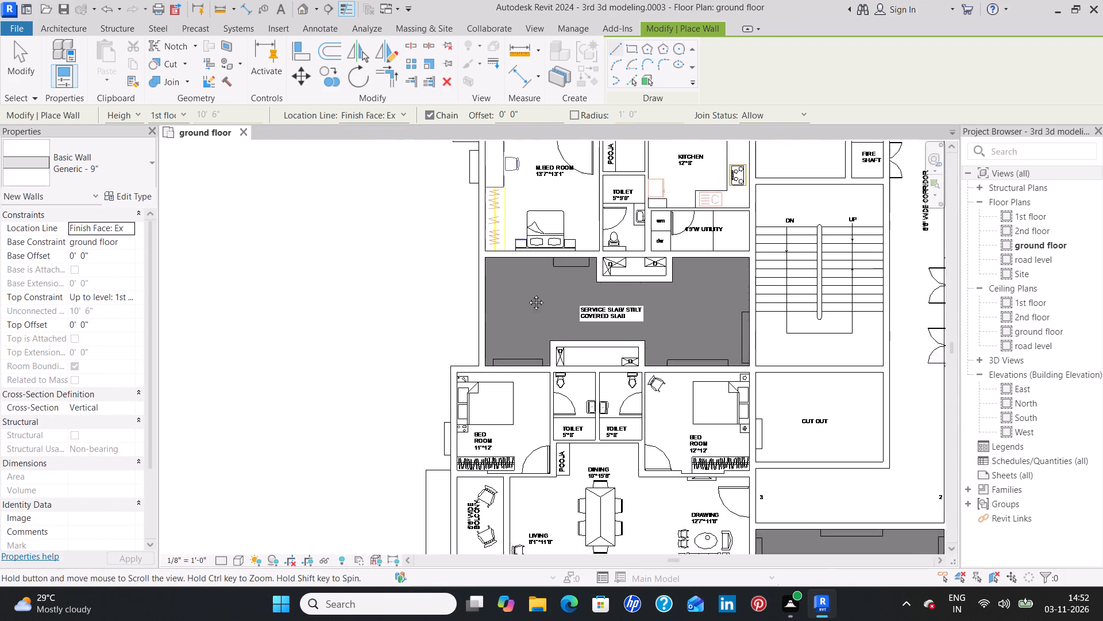
middle_drag(527, 294, 515, 561)
middle_drag(492, 270, 487, 404)
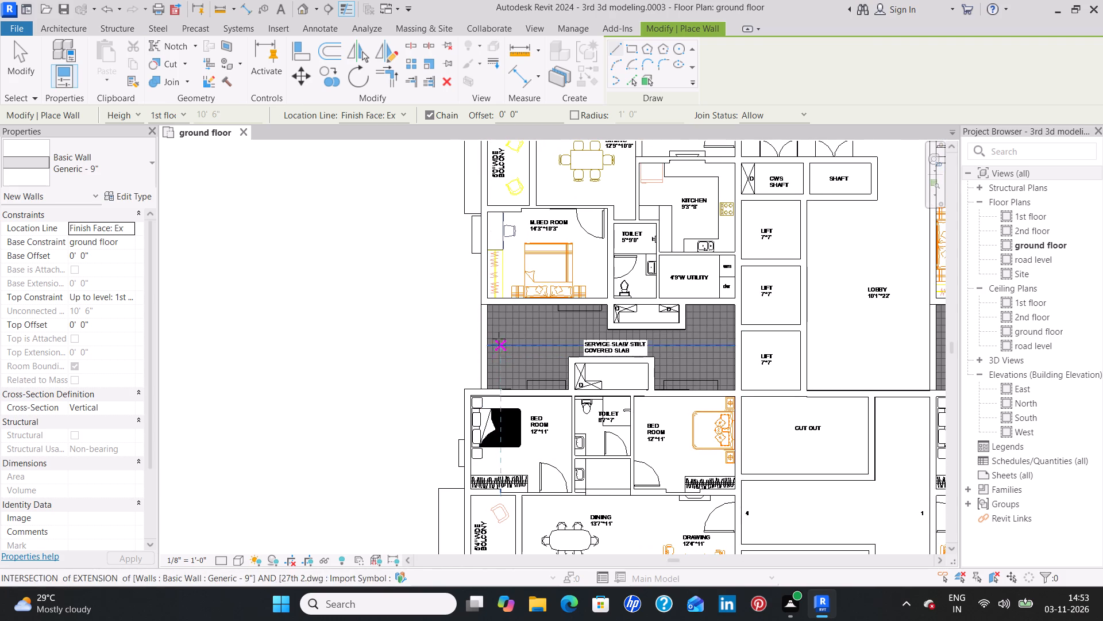
scroll(494, 310, up, 4)
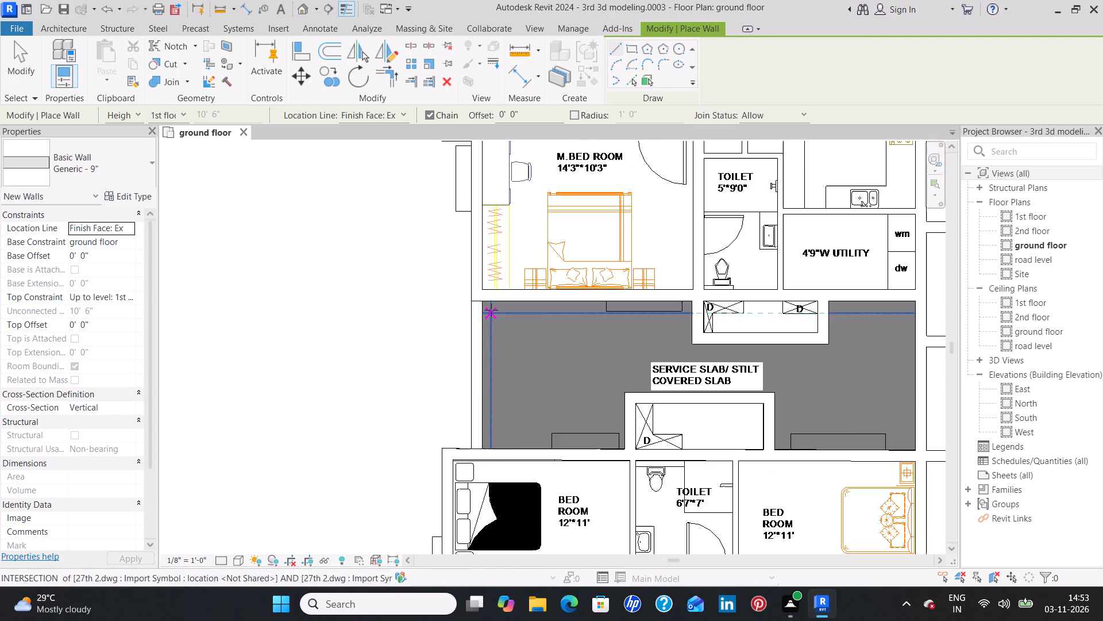
scroll(491, 310, up, 2)
click(480, 299)
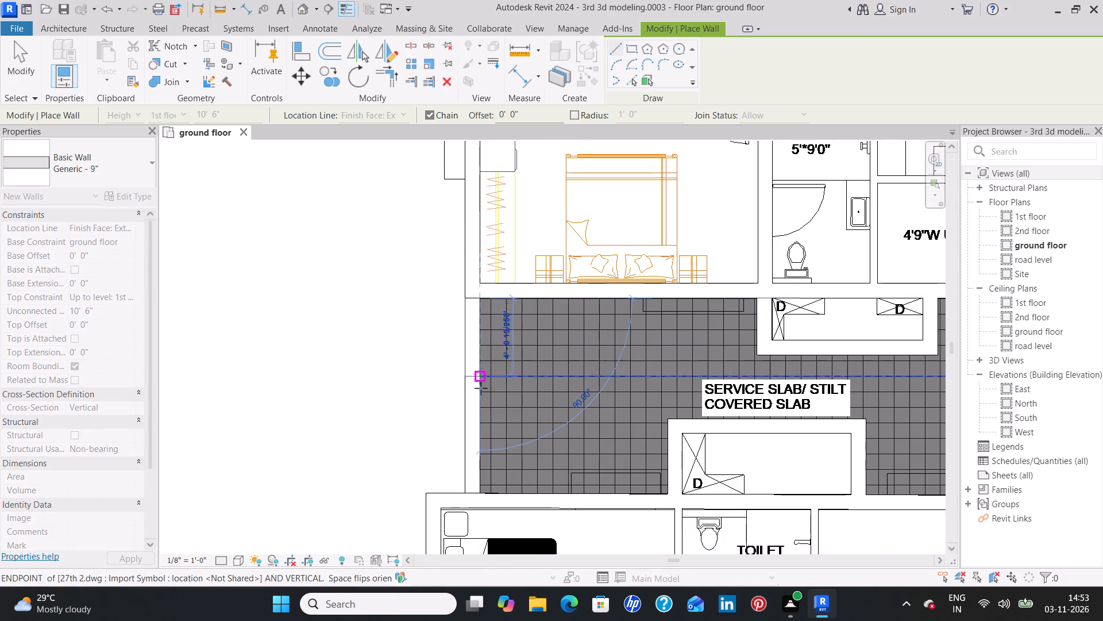
click(475, 493)
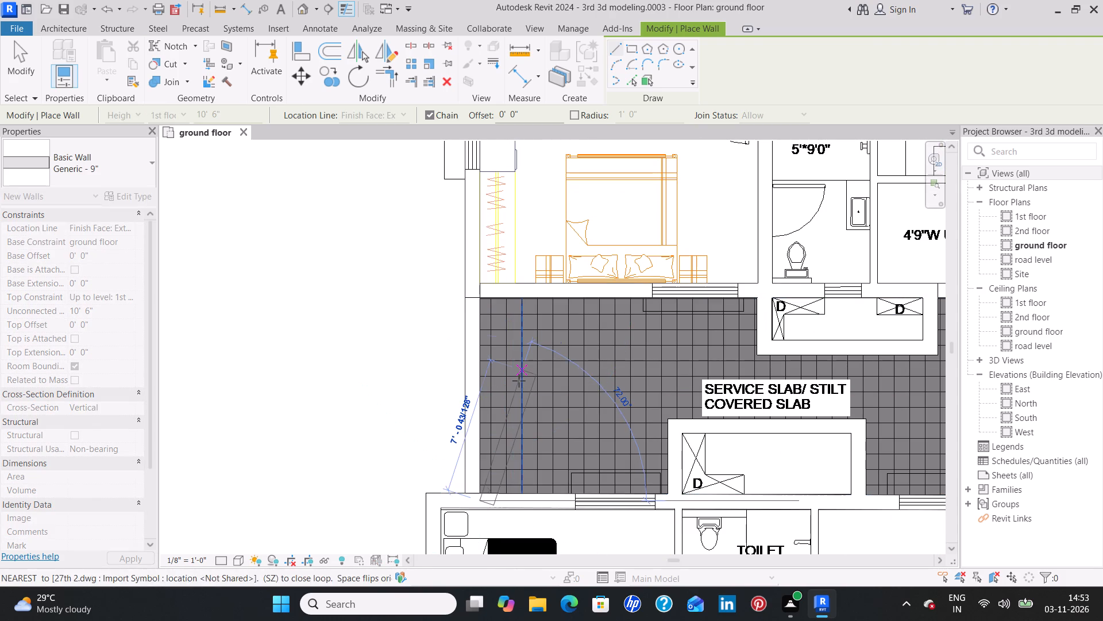
key(Escape)
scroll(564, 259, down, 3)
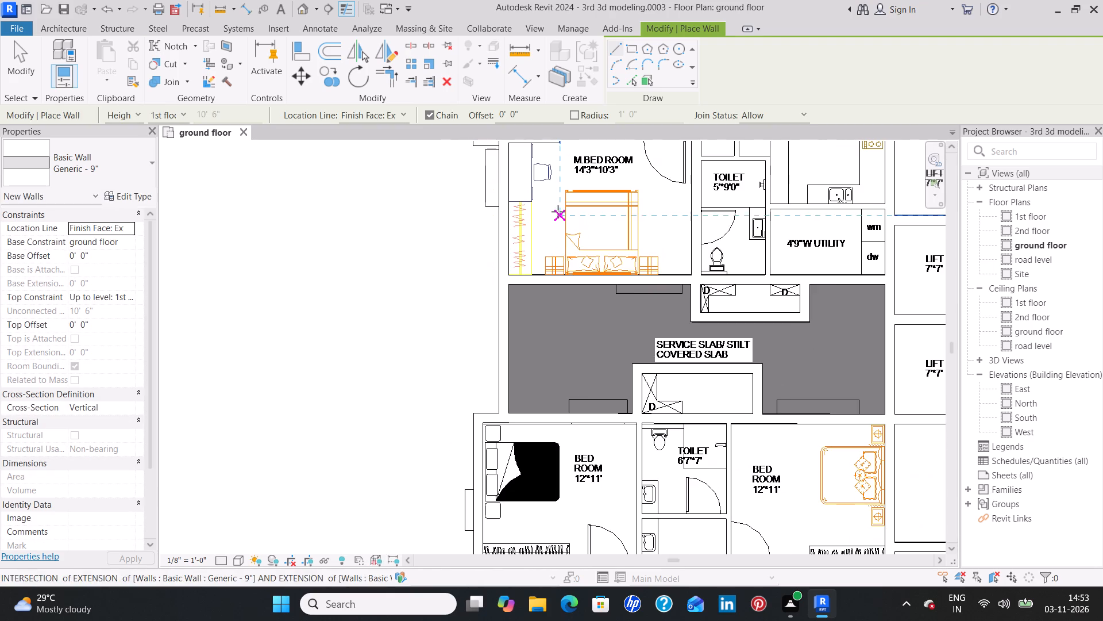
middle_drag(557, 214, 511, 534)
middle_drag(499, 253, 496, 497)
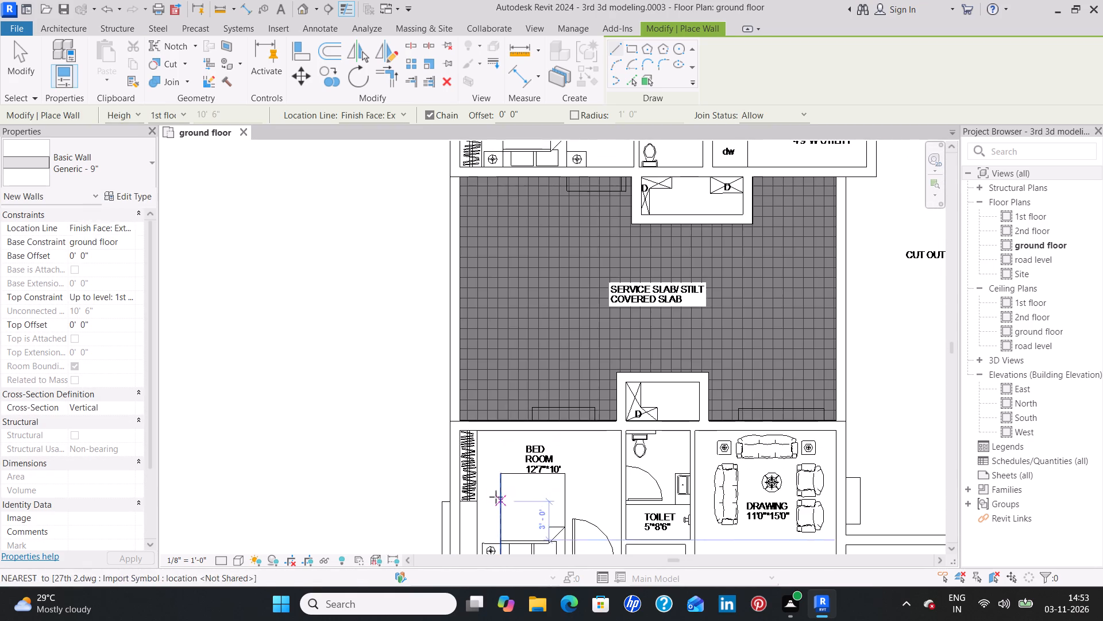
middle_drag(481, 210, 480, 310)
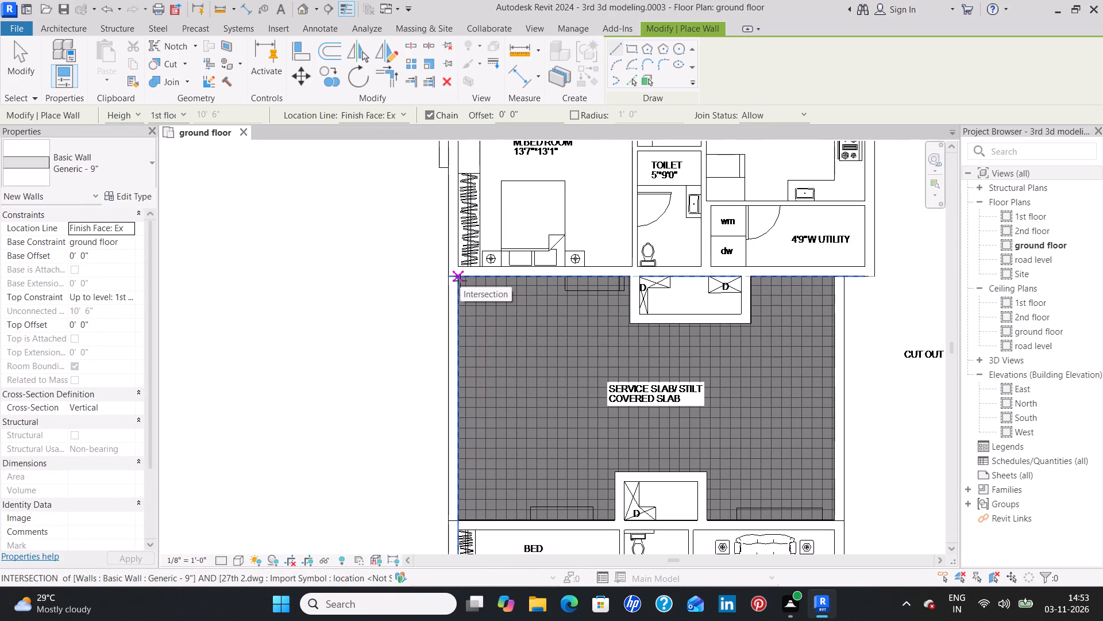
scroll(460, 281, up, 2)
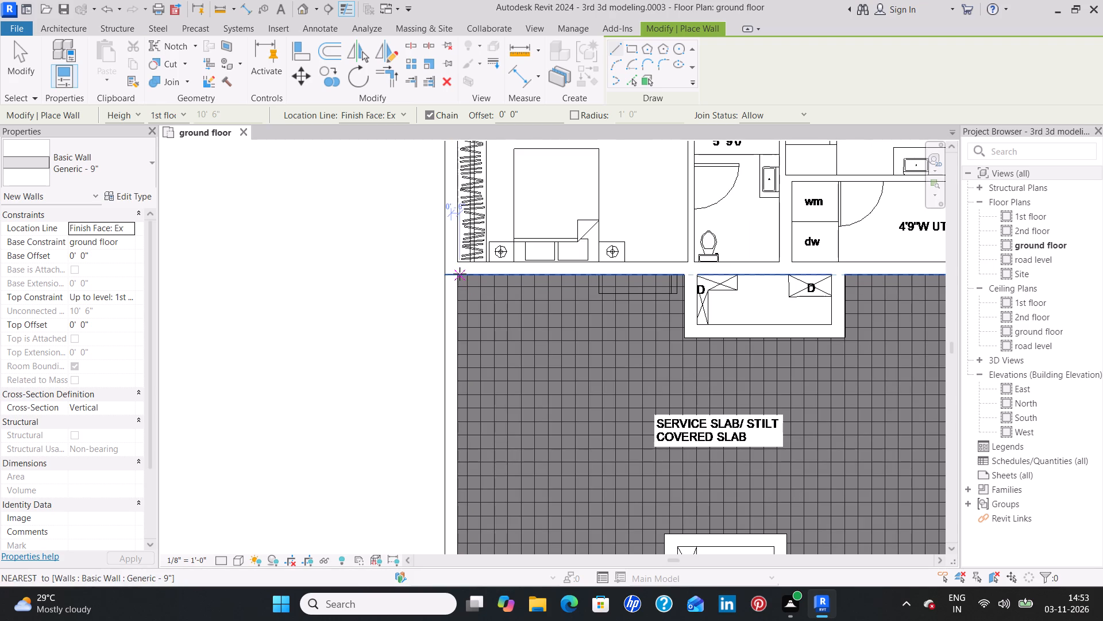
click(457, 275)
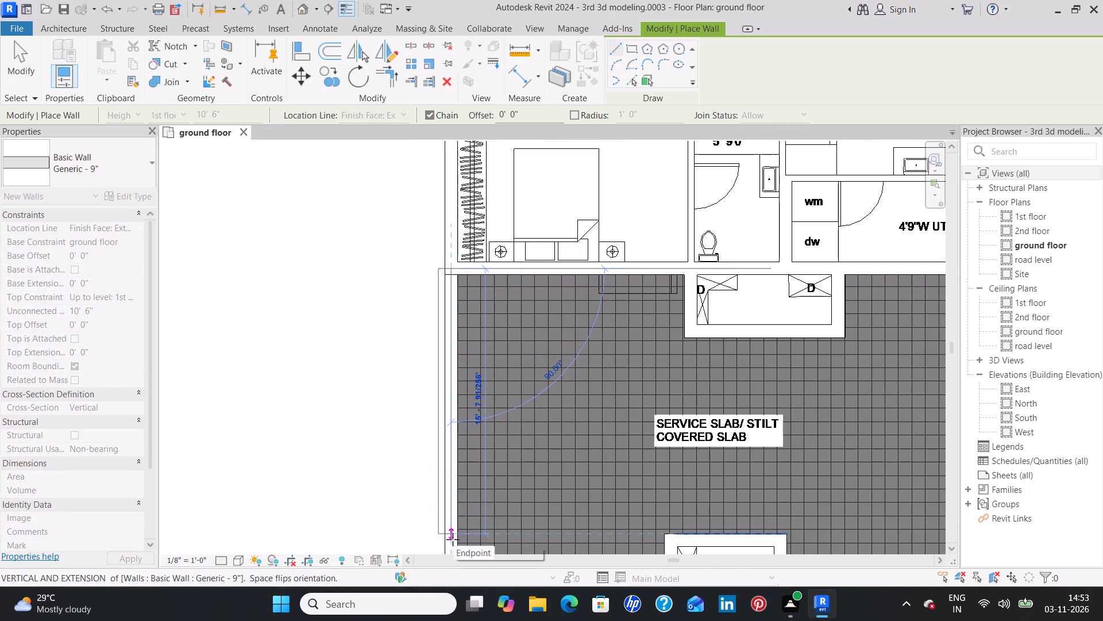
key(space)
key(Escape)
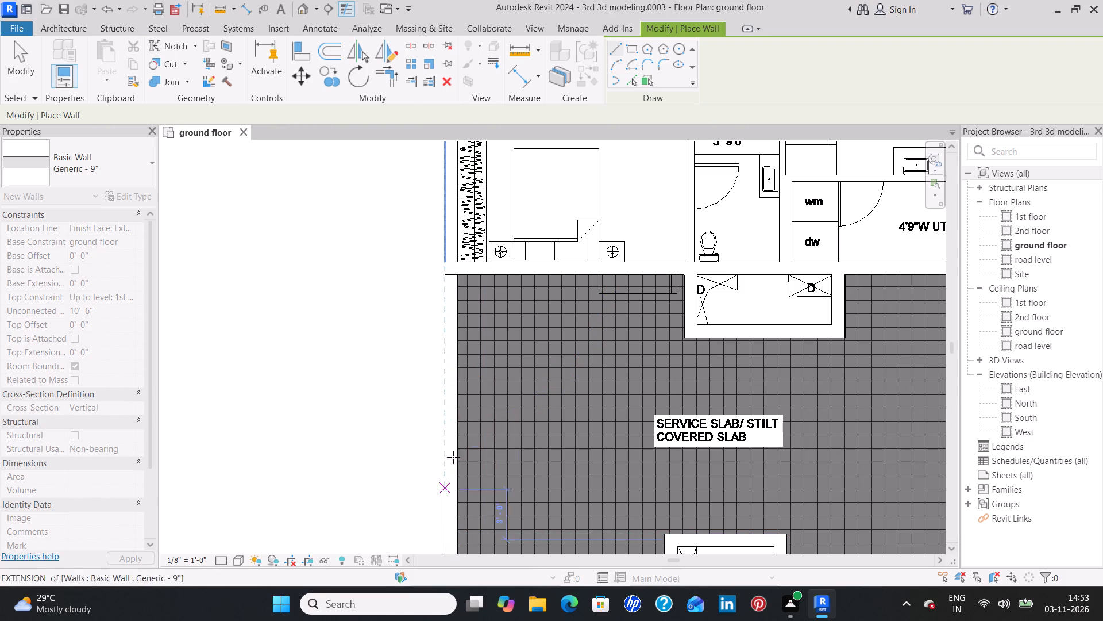
Draw a Generic - 9" wall on the service slab's outer side, between the 13'7"*13'1" master bedroom and the 12'7"*10' bedroom.
click(458, 277)
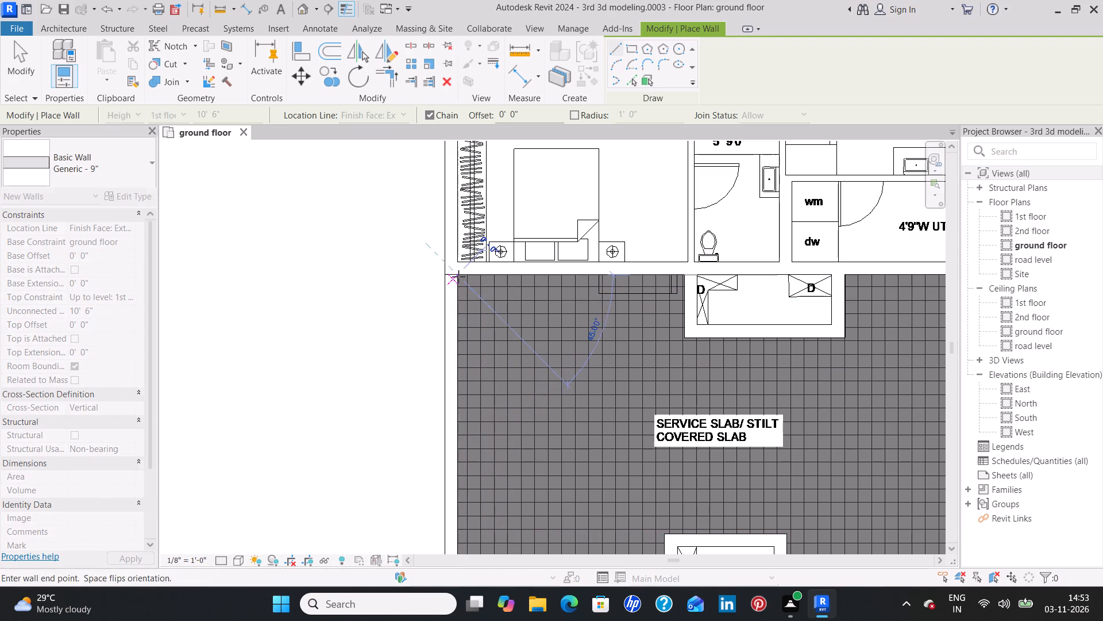
middle_drag(452, 512, 452, 324)
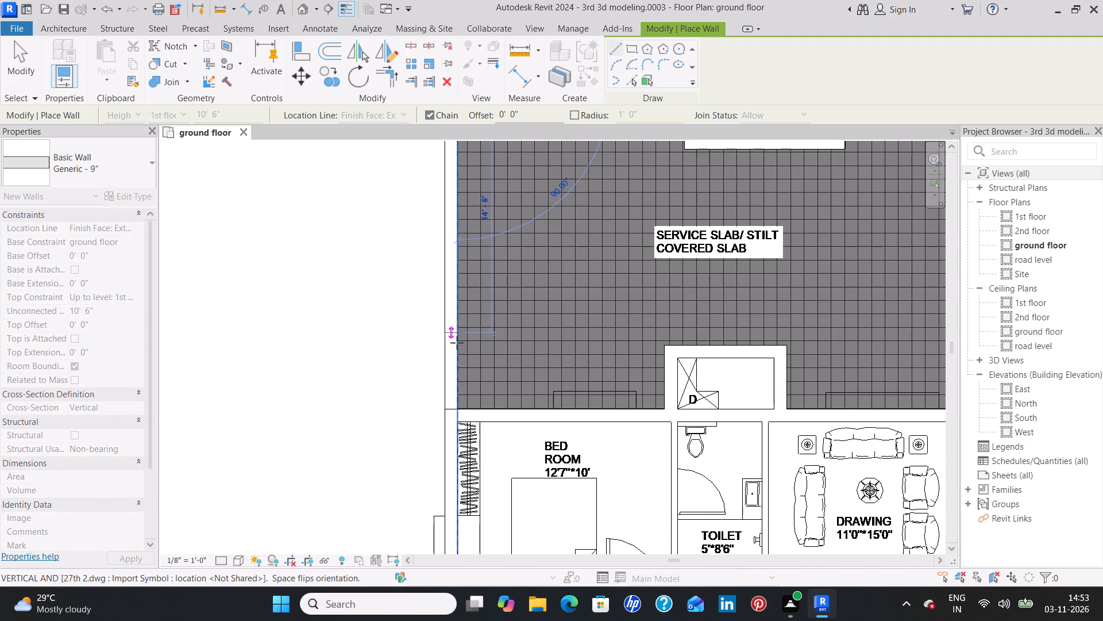
click(458, 412)
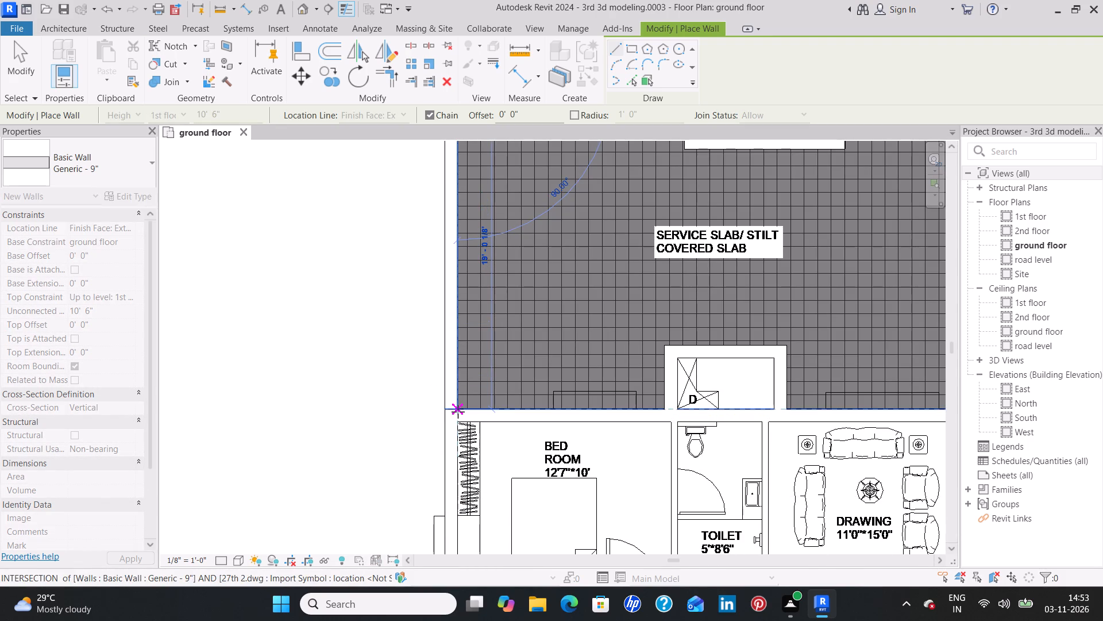
Draw a Generic - 9" wall about 19'-0" long on the west service slab's outer side, between the 15'4"*13'1" master bedroom and 12'*11' bedroom.
key(Escape)
scroll(546, 323, down, 4)
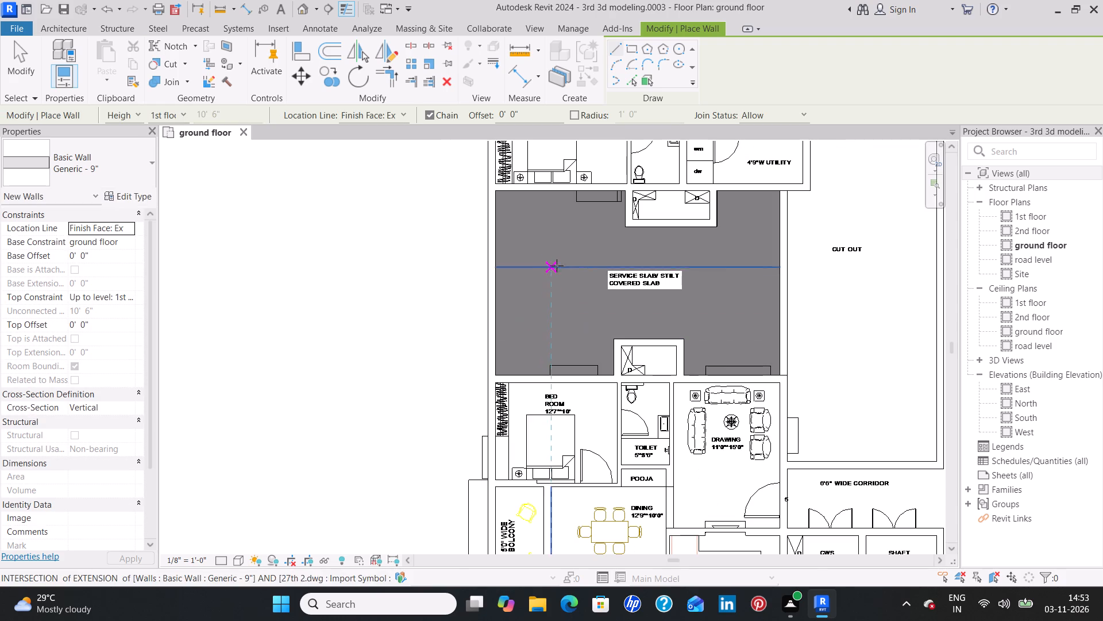
middle_drag(556, 263, 545, 547)
middle_drag(537, 243, 545, 573)
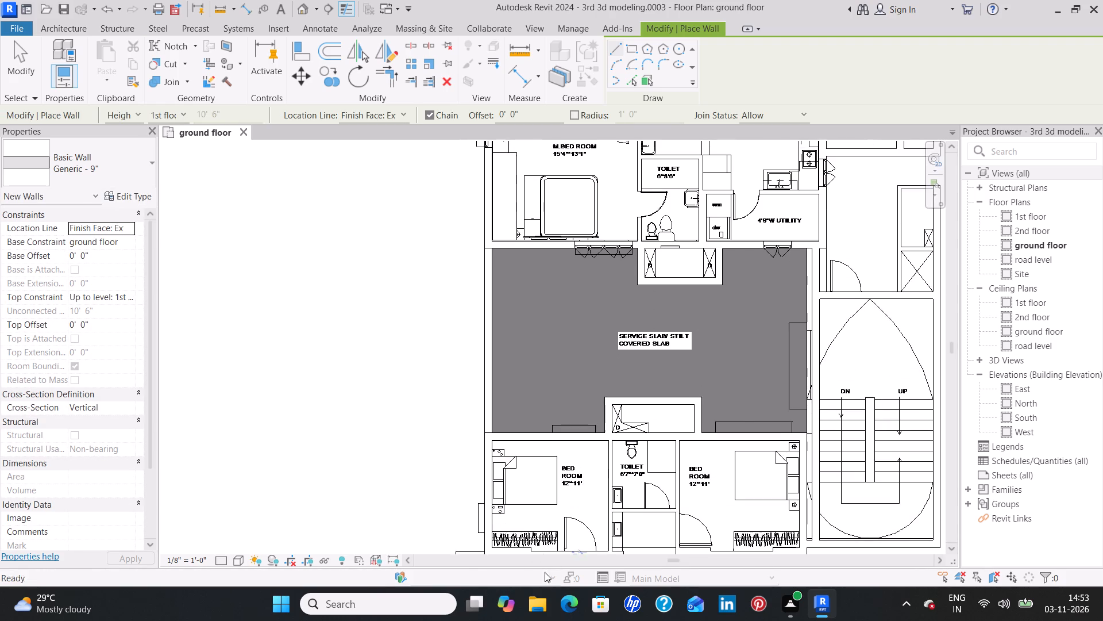
scroll(492, 249, up, 4)
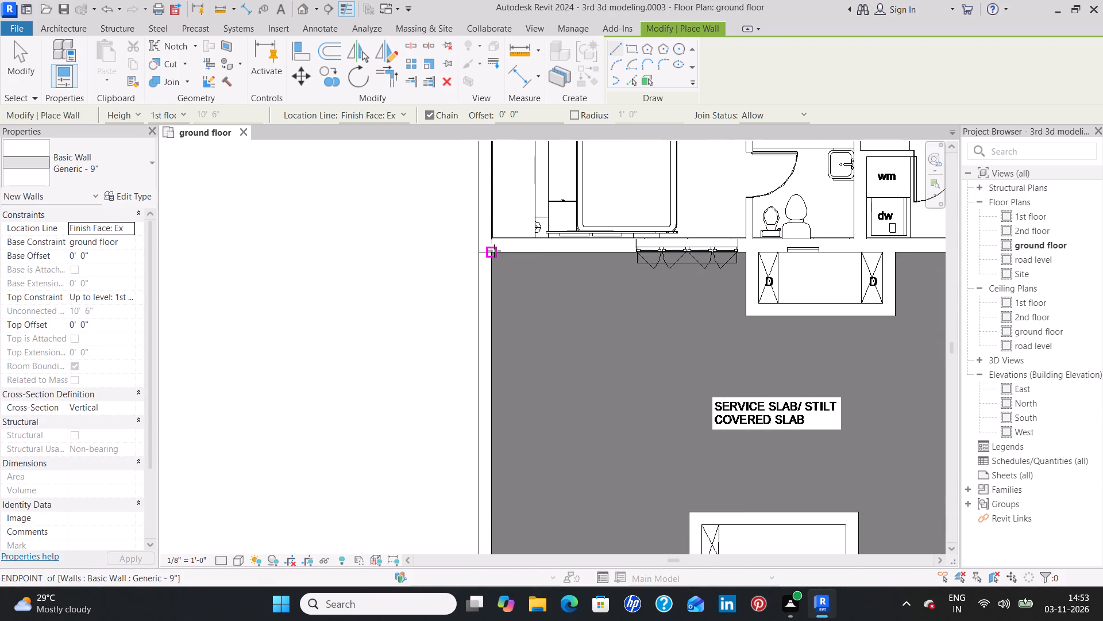
click(492, 253)
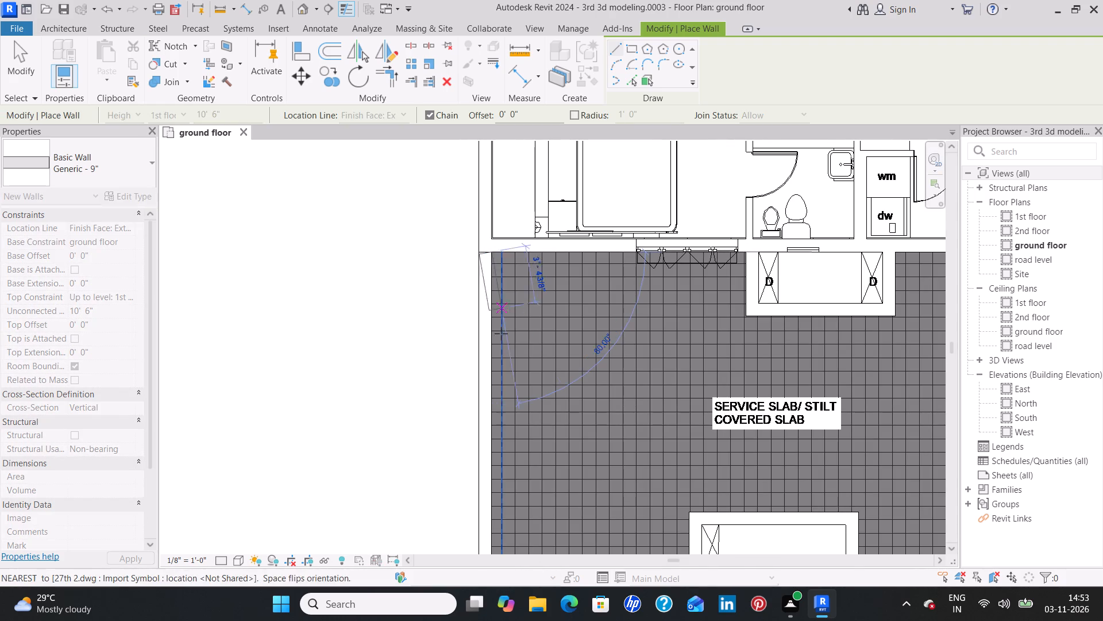
middle_drag(498, 504, 507, 306)
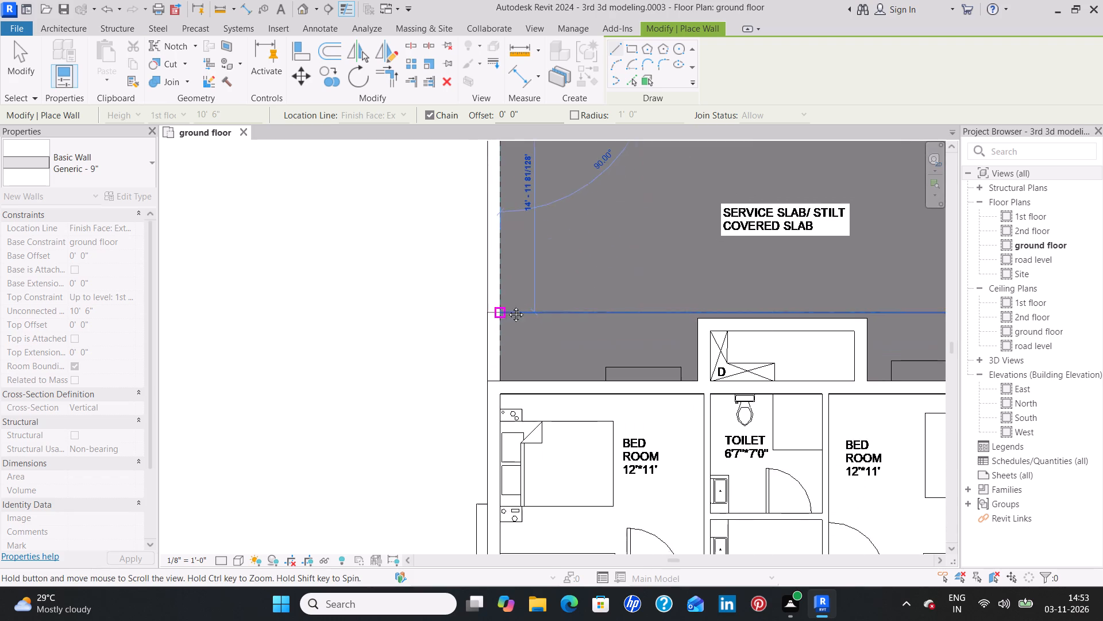
middle_drag(507, 306, 508, 303)
click(504, 373)
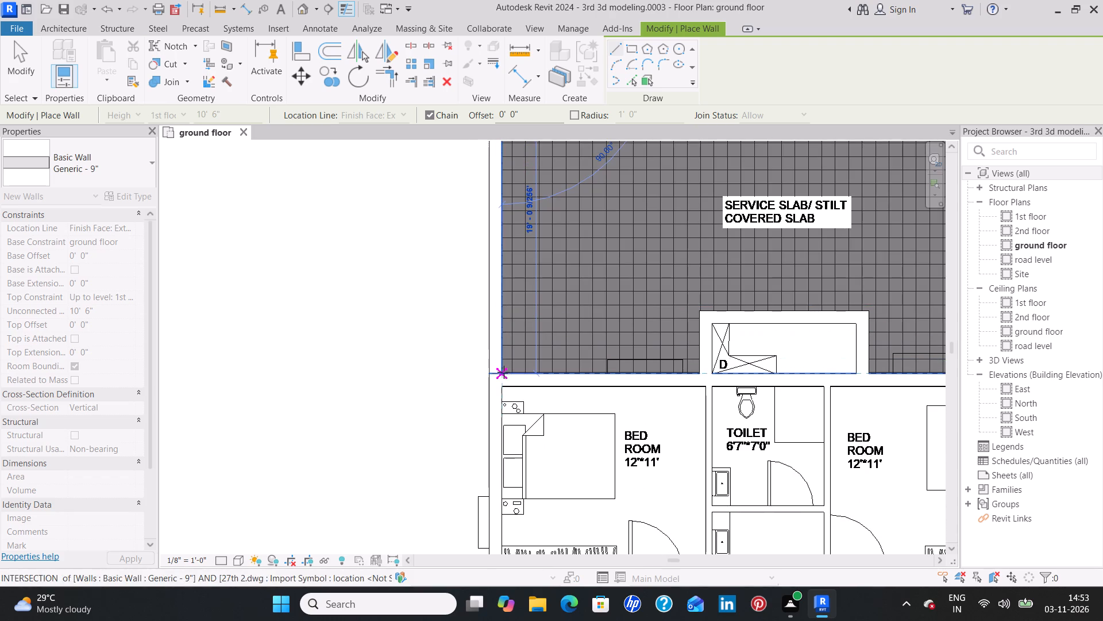
key(Escape)
Draw a Generic - 9" wall about 19' long on the east service slab's outer side, between the 15'4"*13'1" master bedroom and 12'*11' bedroom.
scroll(603, 275, down, 4)
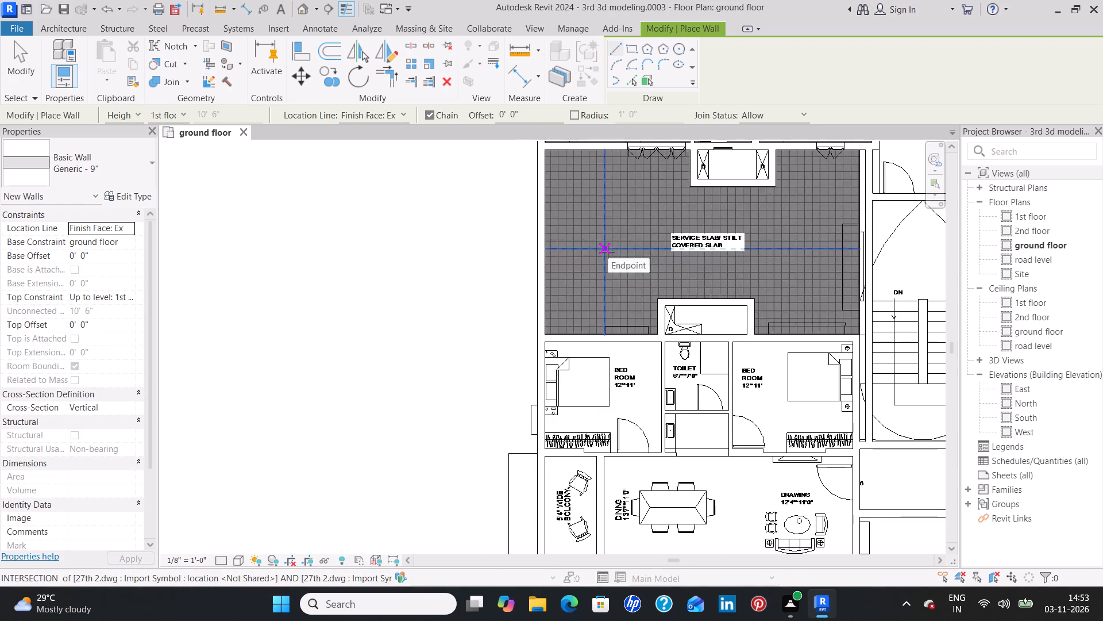
middle_drag(609, 254, 601, 577)
middle_drag(581, 277, 560, 620)
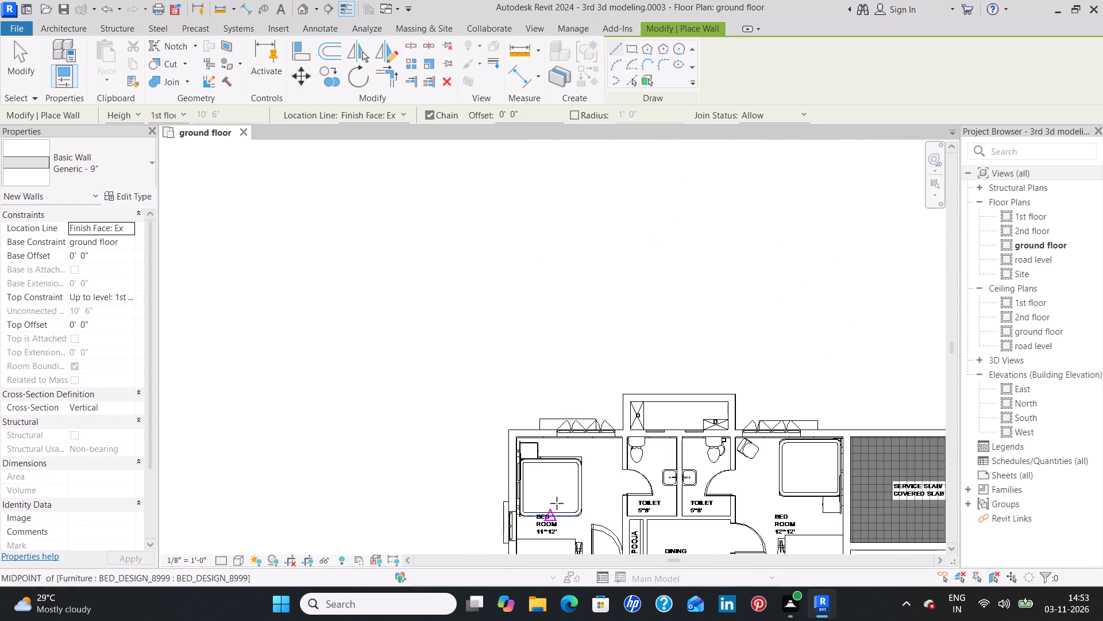
middle_drag(847, 497, 338, 420)
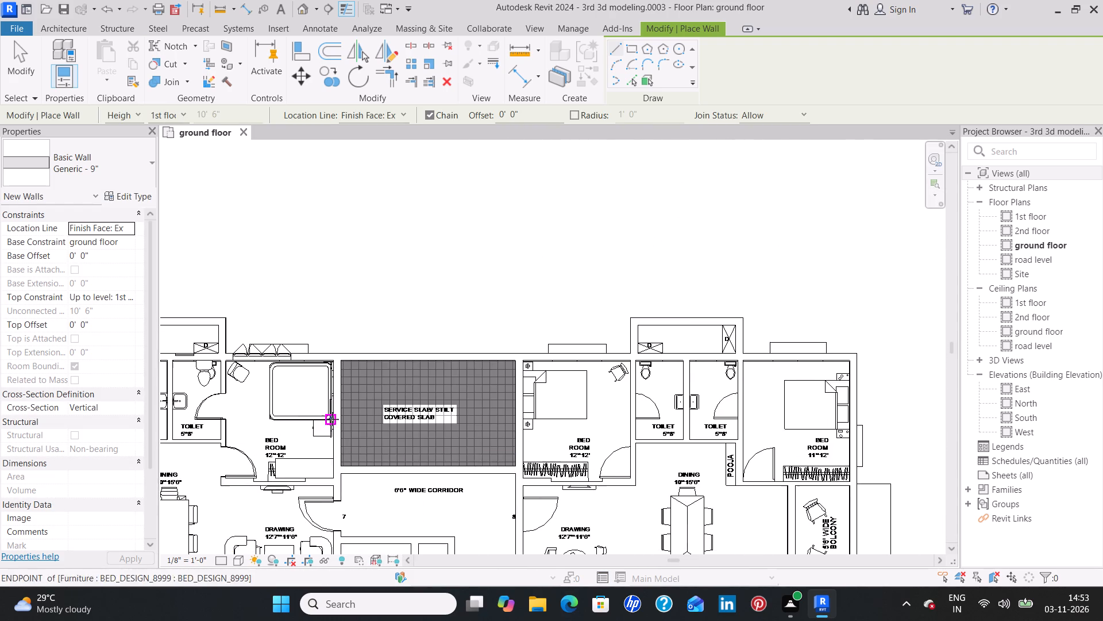
middle_drag(793, 524, 541, 386)
middle_drag(595, 485, 595, 461)
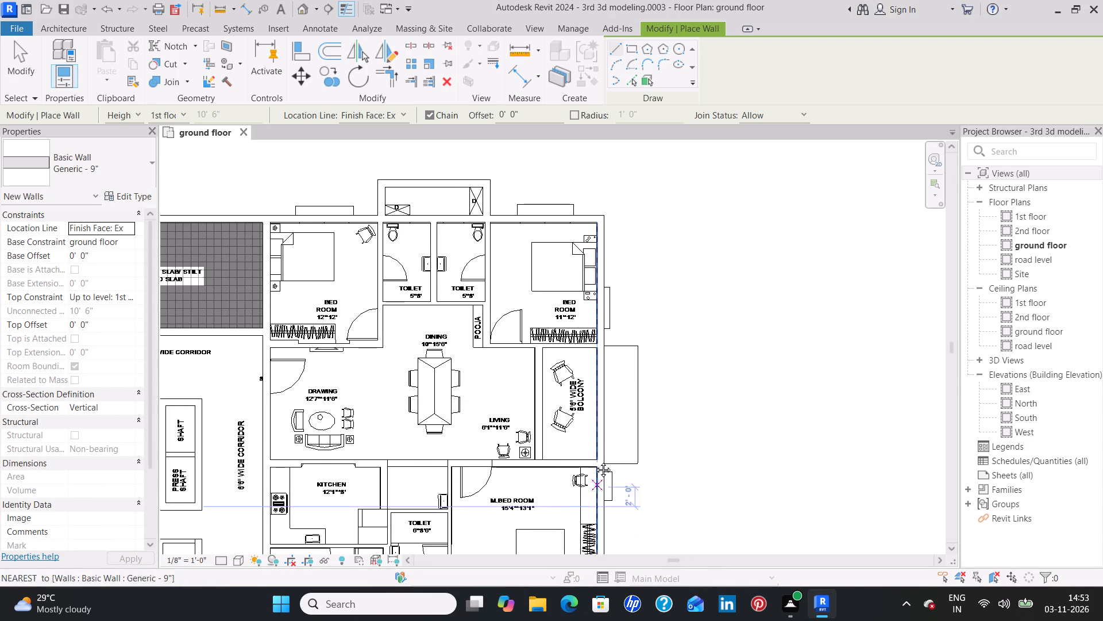
middle_drag(595, 461, 611, 224)
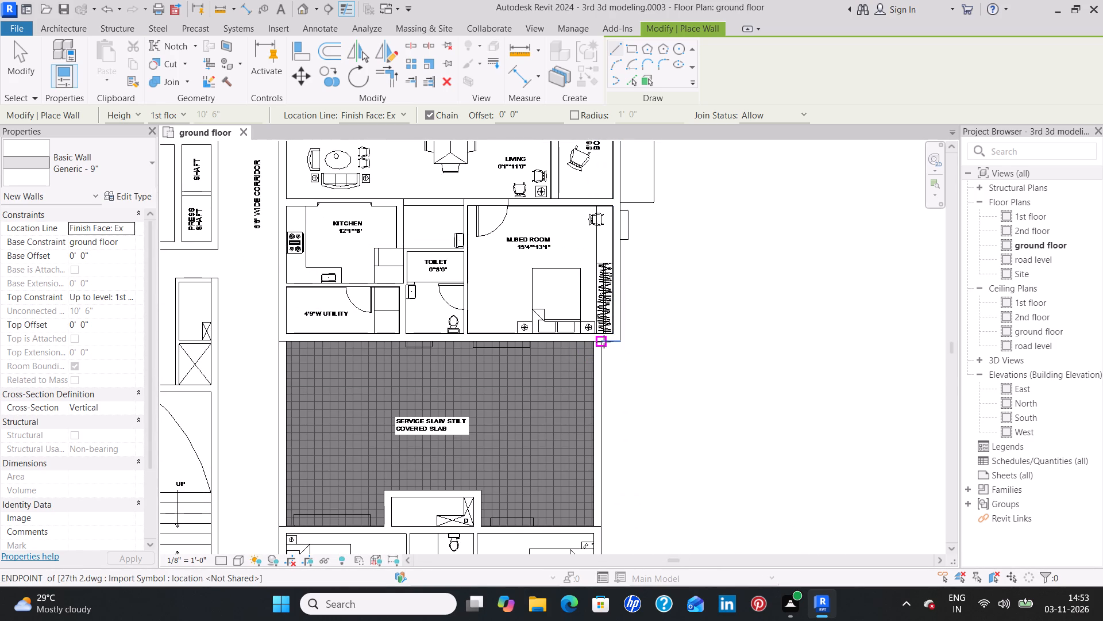
scroll(604, 342, up, 3)
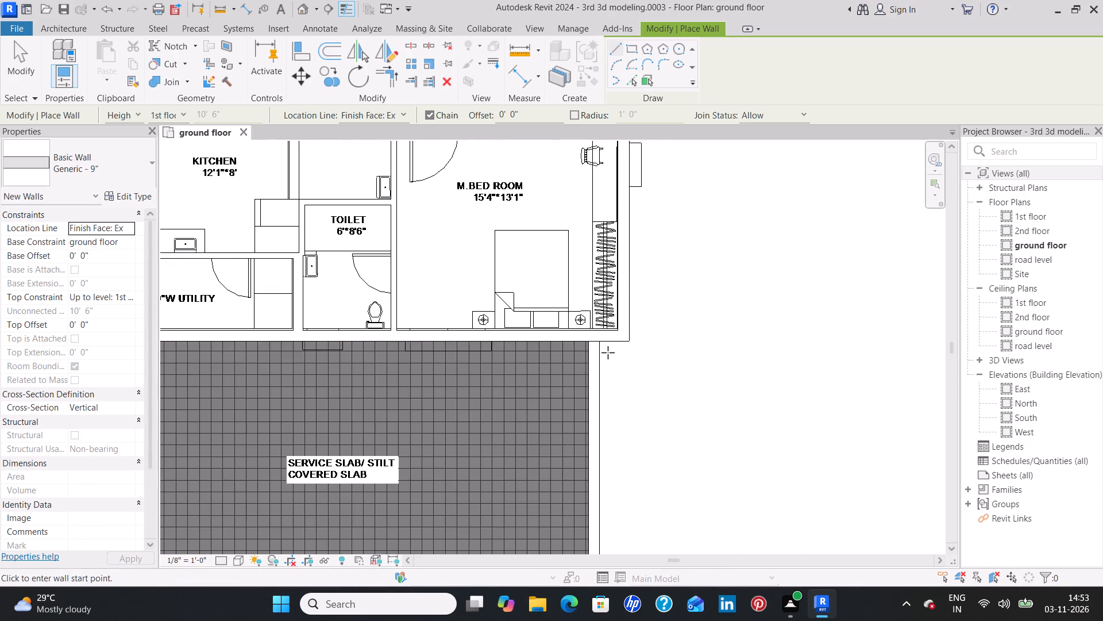
middle_drag(608, 352, 605, 272)
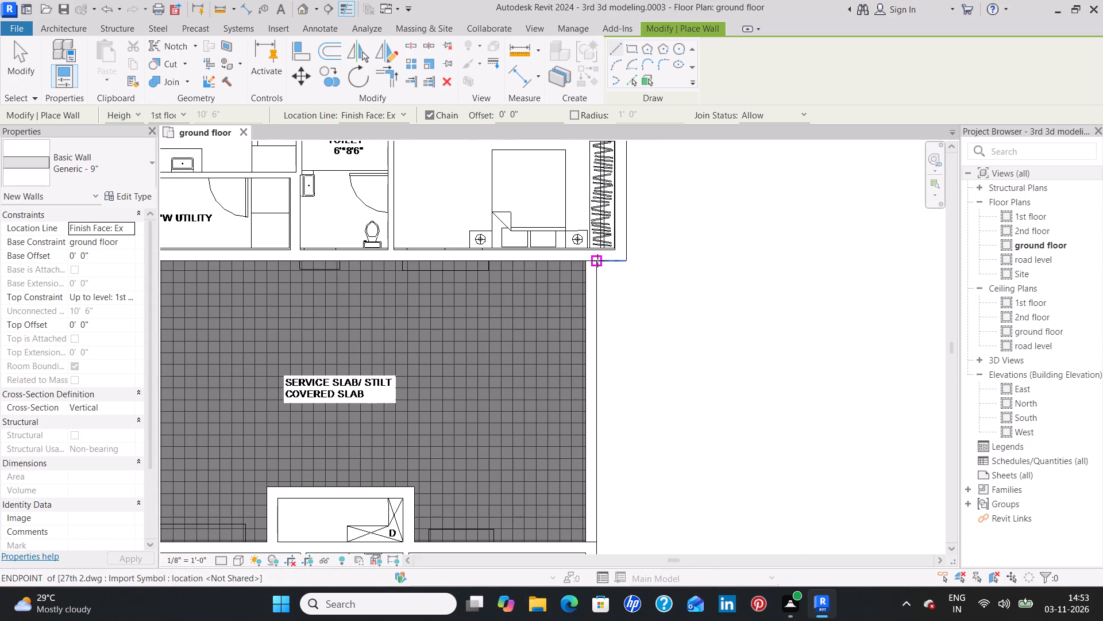
click(597, 260)
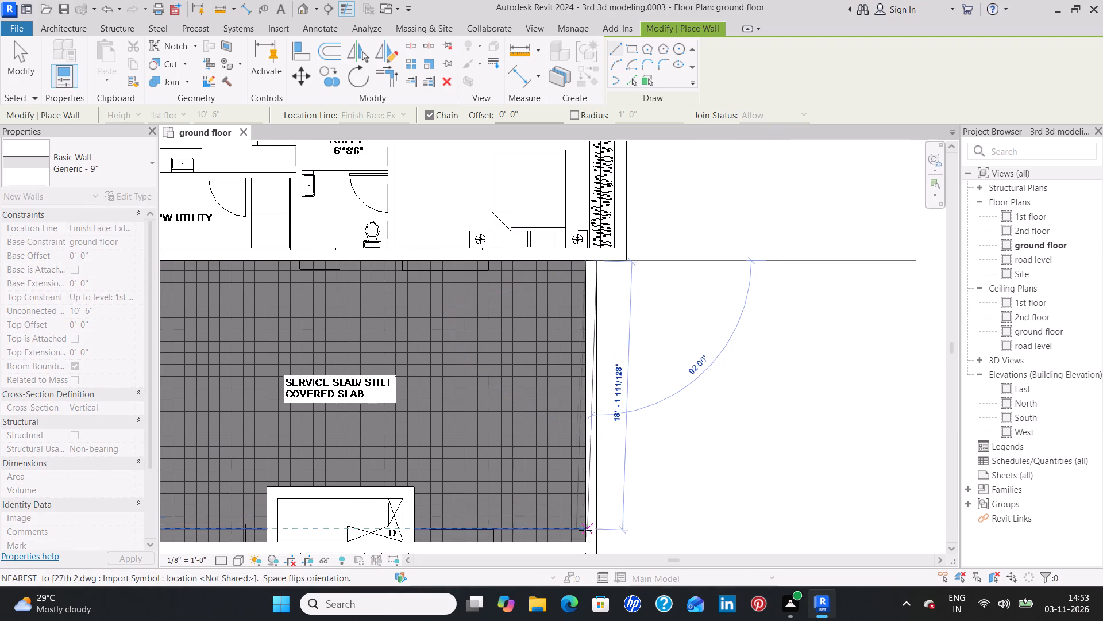
click(596, 543)
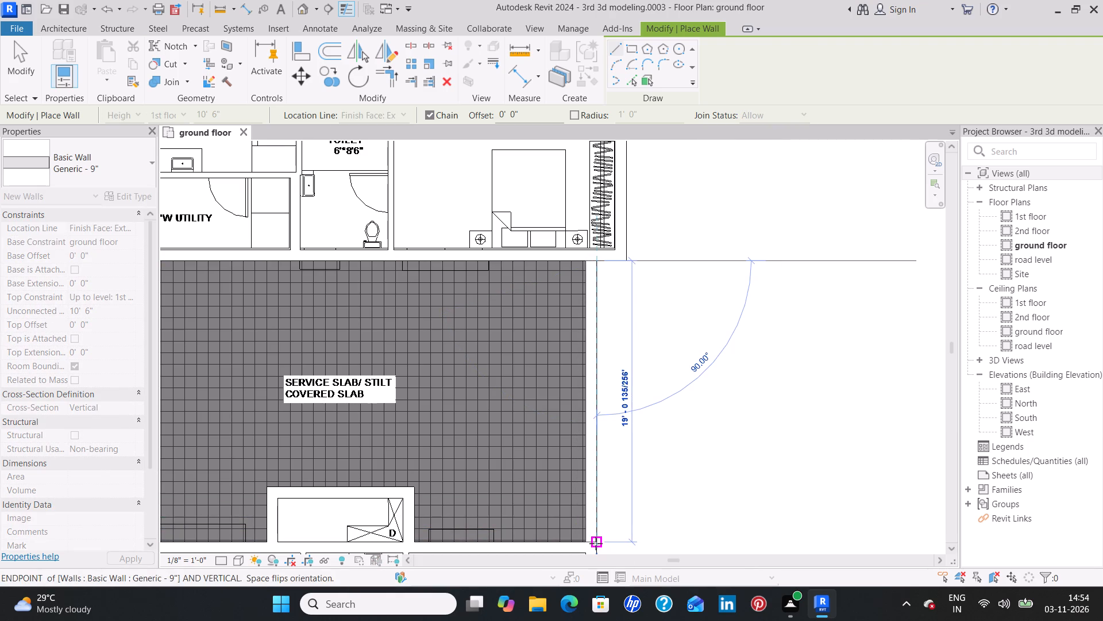
Draw a 19'-0" Generic - 9" wall on the east service slab's outer side, between the 13'7"*13'1" master bedroom and the 12'7"*10' bedroom.
scroll(685, 505, down, 3)
middle_drag(654, 531, 656, 193)
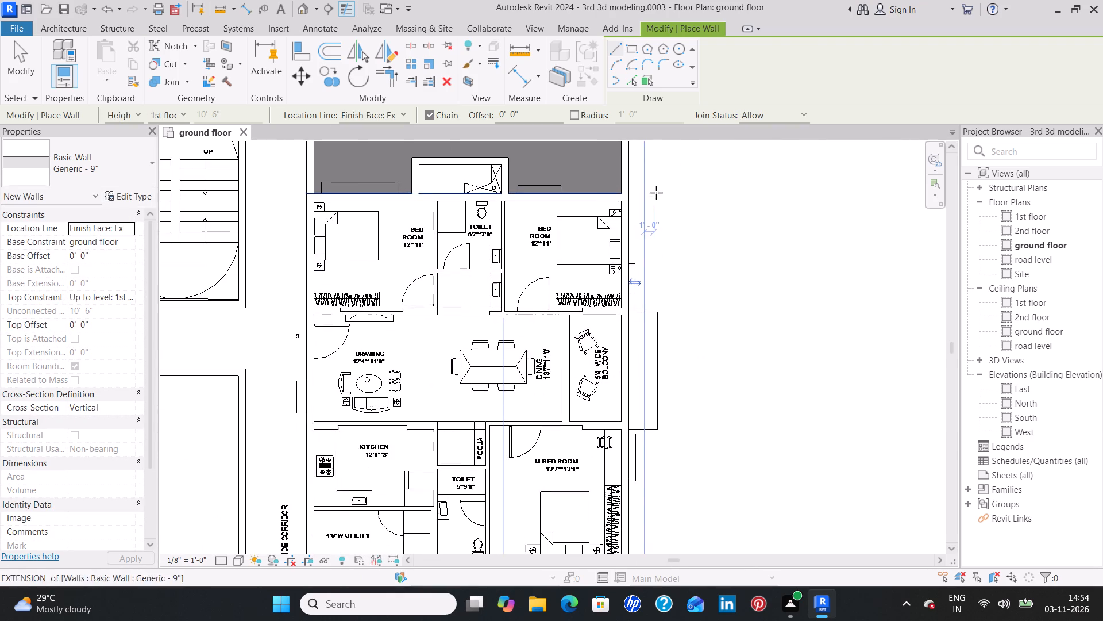
middle_drag(675, 519, 674, 264)
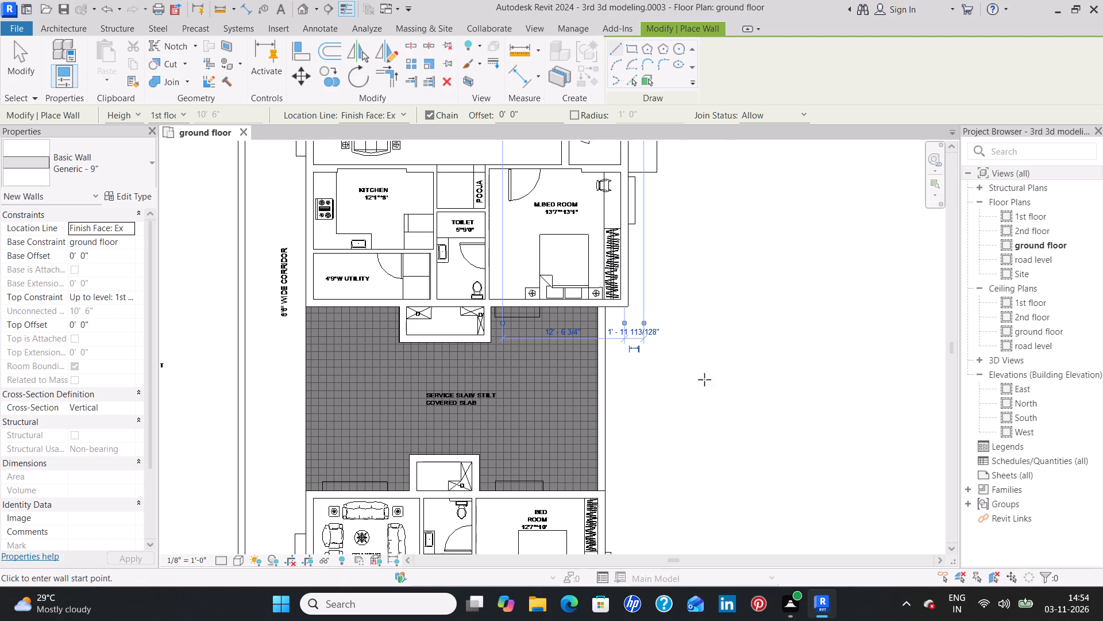
click(604, 308)
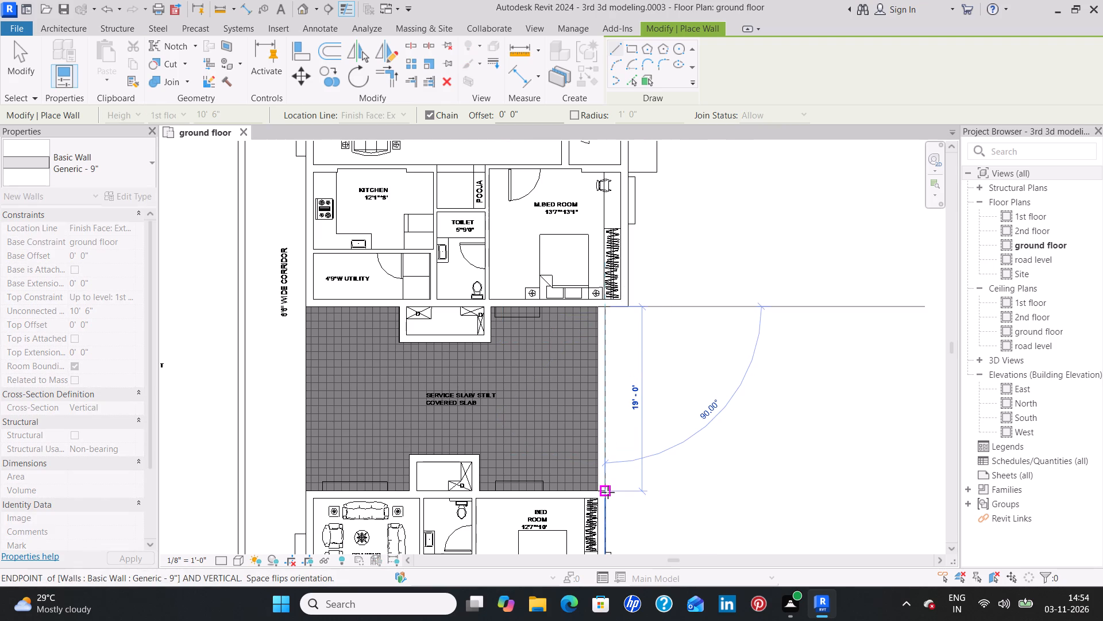
click(608, 493)
key(Escape)
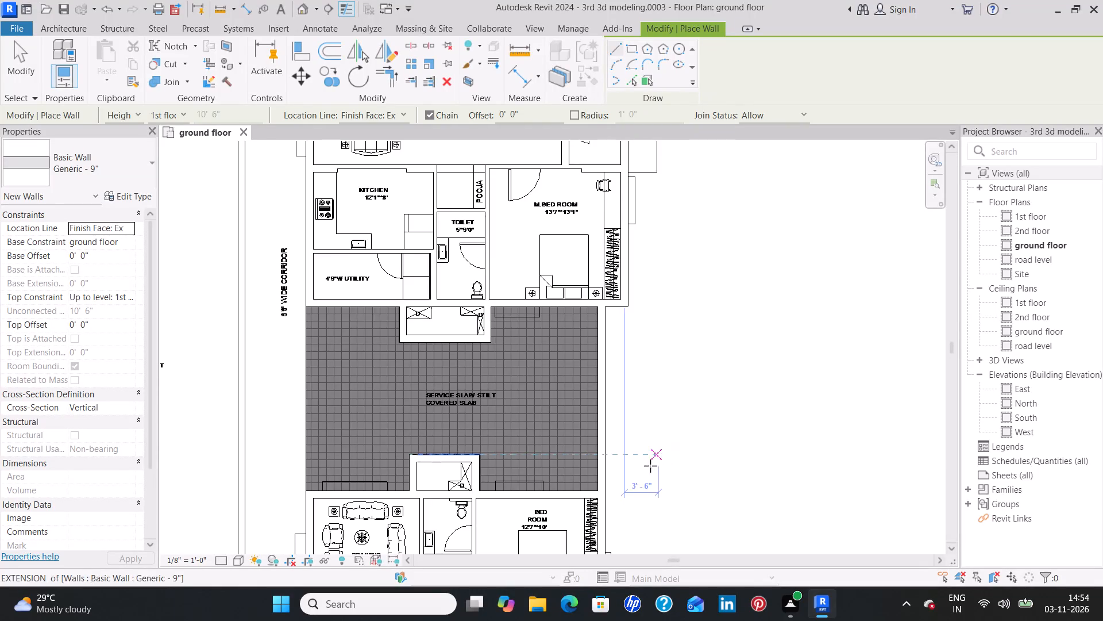
Draw a Generic - 9" wall about 10' long on the east service slab's outer side, between the utility and the 12'*11' bedroom.
middle_drag(634, 515, 625, 217)
middle_drag(628, 476, 628, 469)
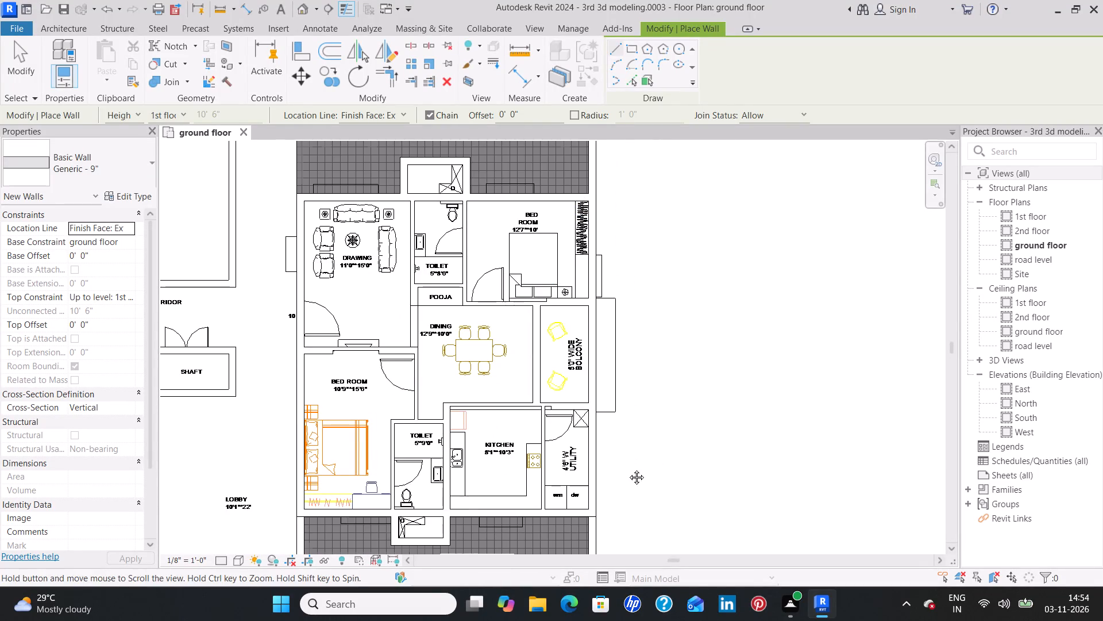
middle_drag(628, 469, 616, 331)
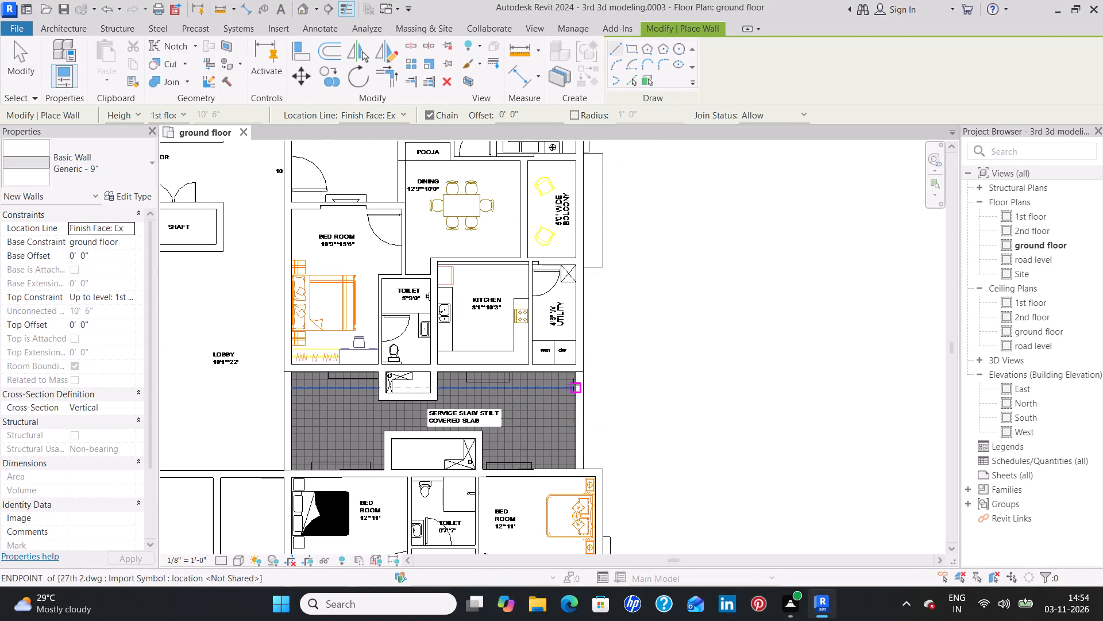
click(583, 371)
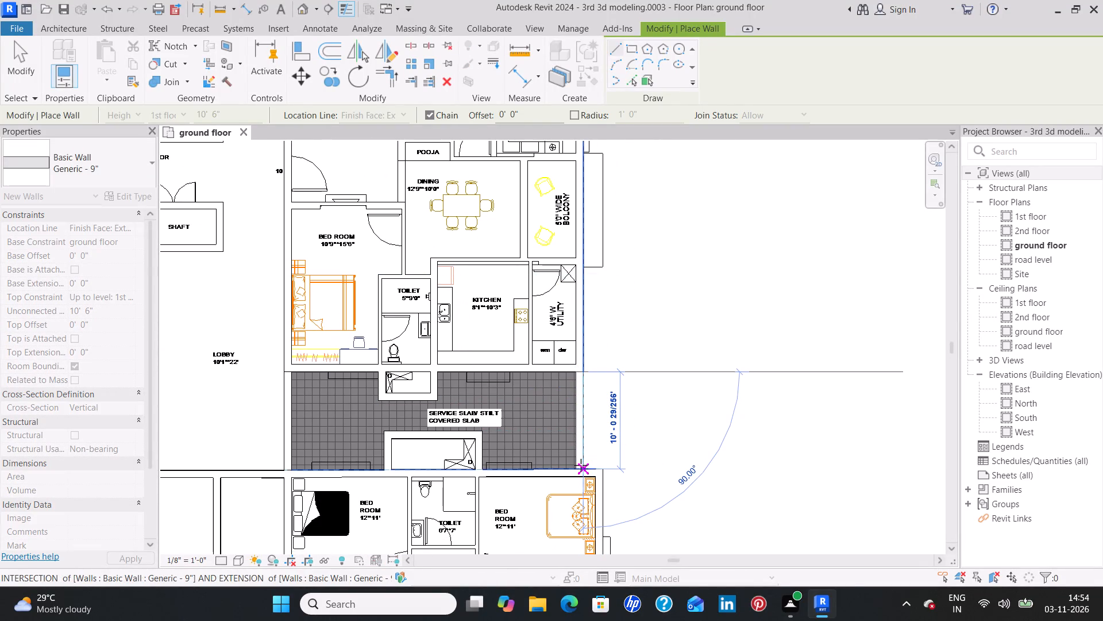
click(581, 467)
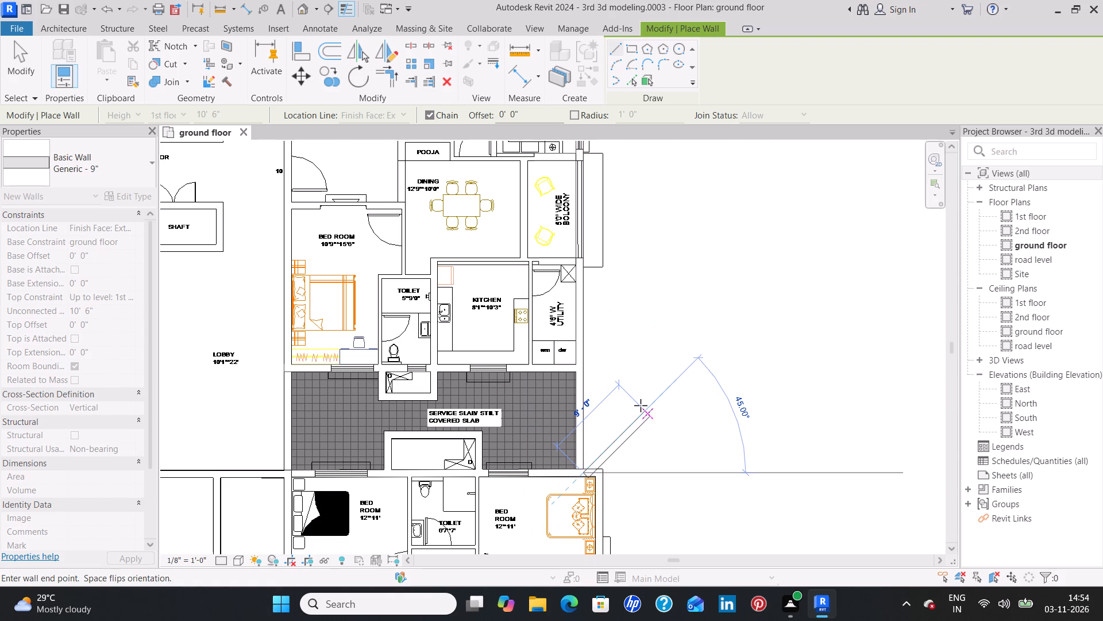
key(Escape)
Draw a Generic - 9" wall about 12'-10" long on the east service slab's outer side, between the 4'9"W utility and the 11'*12' bedroom.
middle_drag(630, 482, 632, 488)
scroll(632, 488, down, 1)
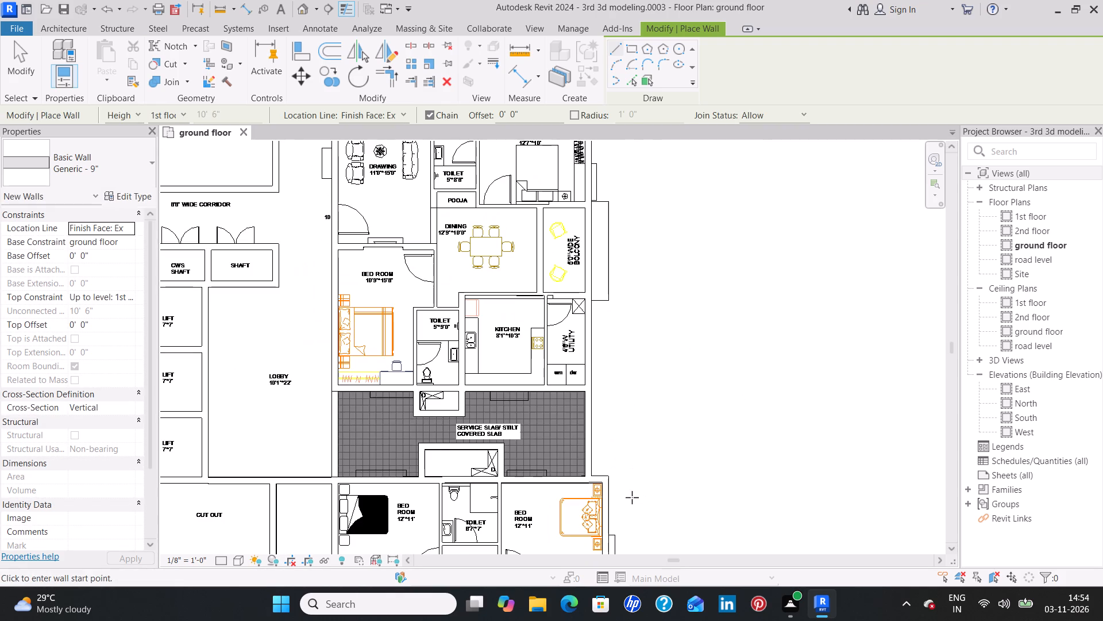
middle_drag(632, 465, 632, 202)
middle_drag(649, 533, 628, 351)
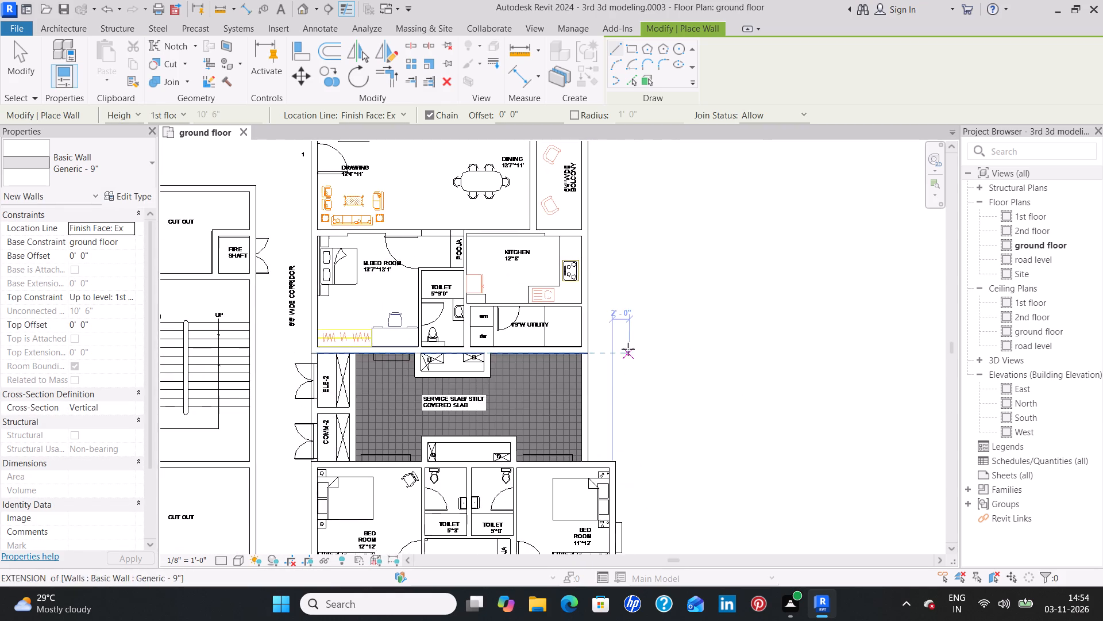
scroll(606, 358, up, 3)
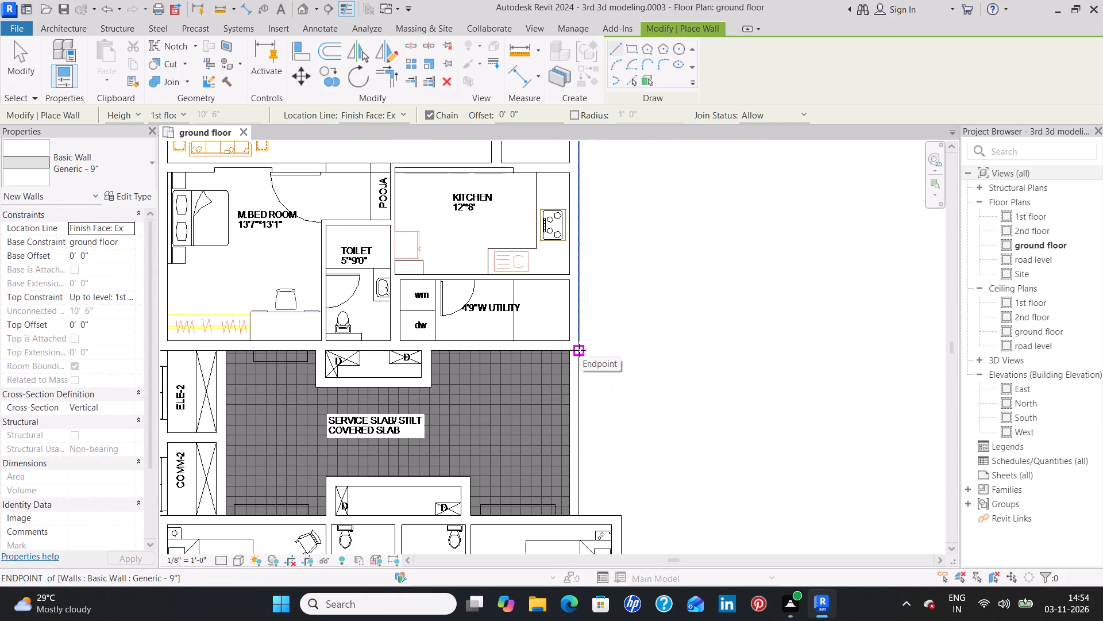
click(579, 350)
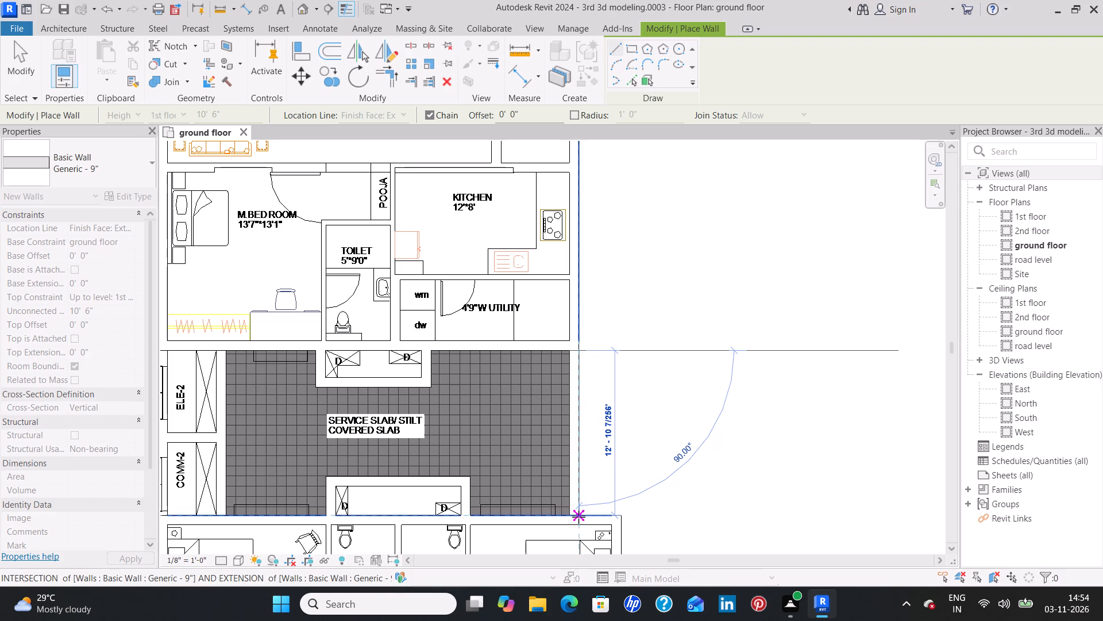
click(579, 517)
key(Escape)
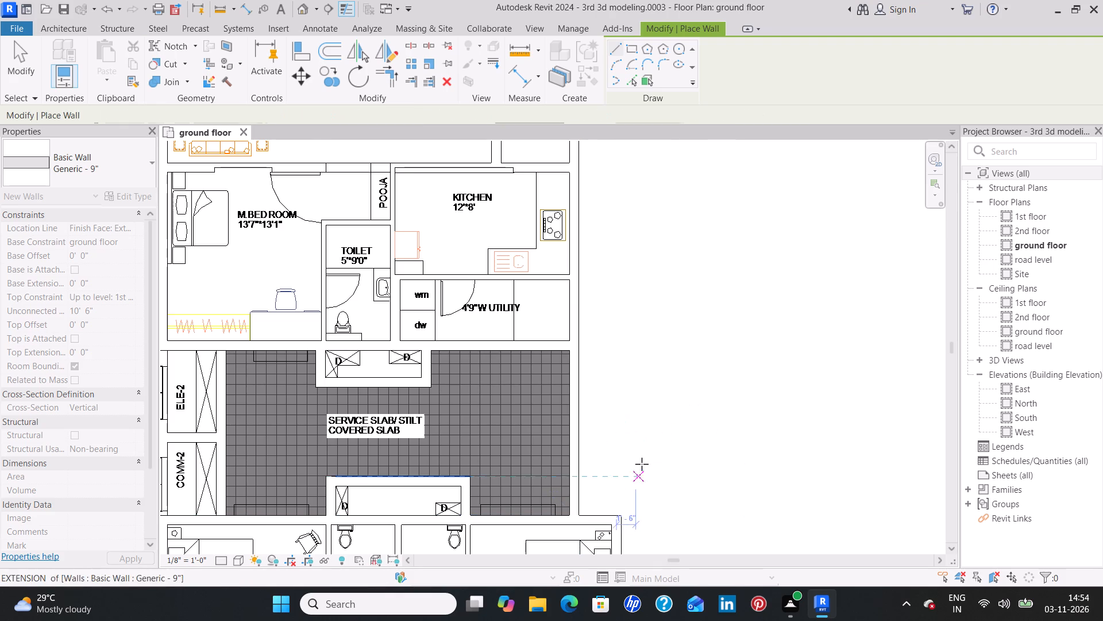
End wall placement and look over the whole ground floor plan from its south end to its north end, checking the traced walls.
scroll(642, 461, down, 3)
middle_drag(642, 459, 642, 212)
middle_drag(664, 473, 664, 430)
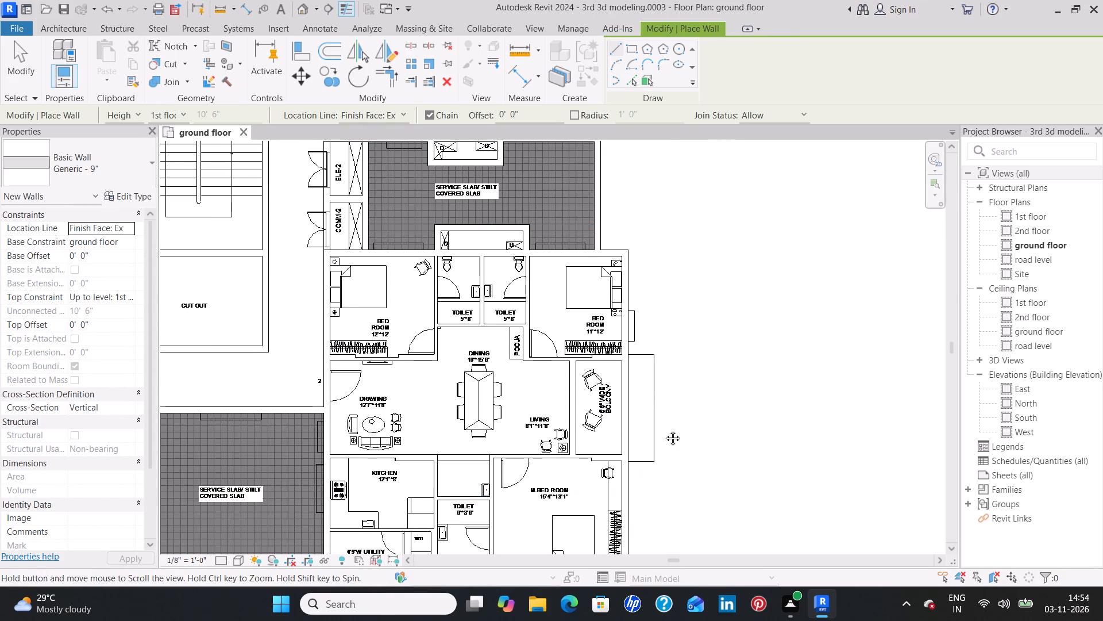
middle_drag(664, 430, 665, 286)
scroll(673, 300, down, 6)
key(Escape)
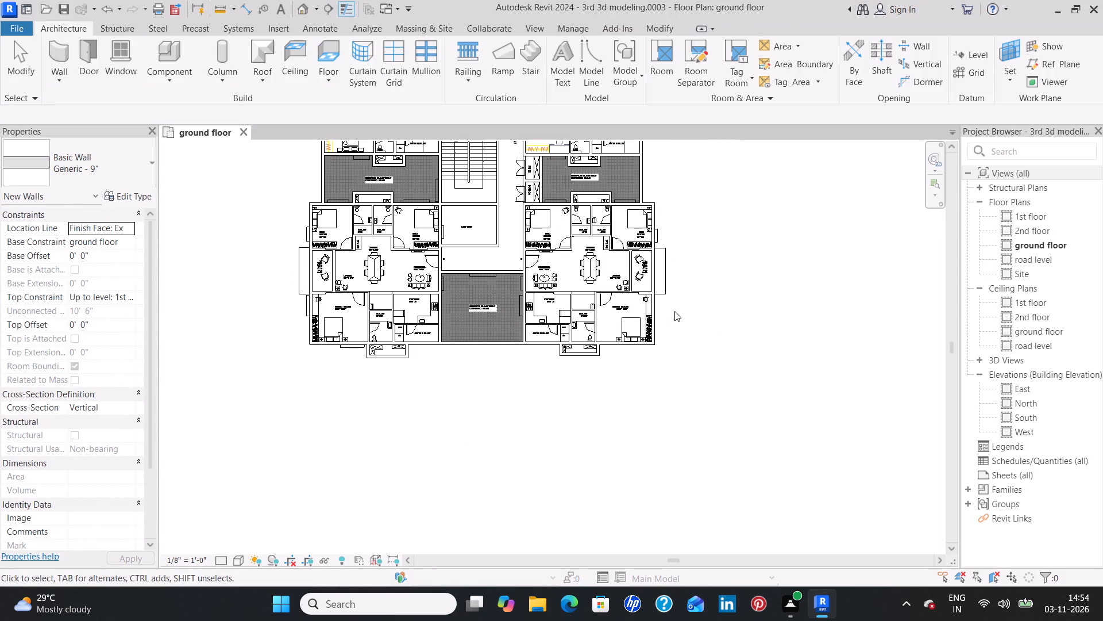
middle_drag(482, 236, 507, 422)
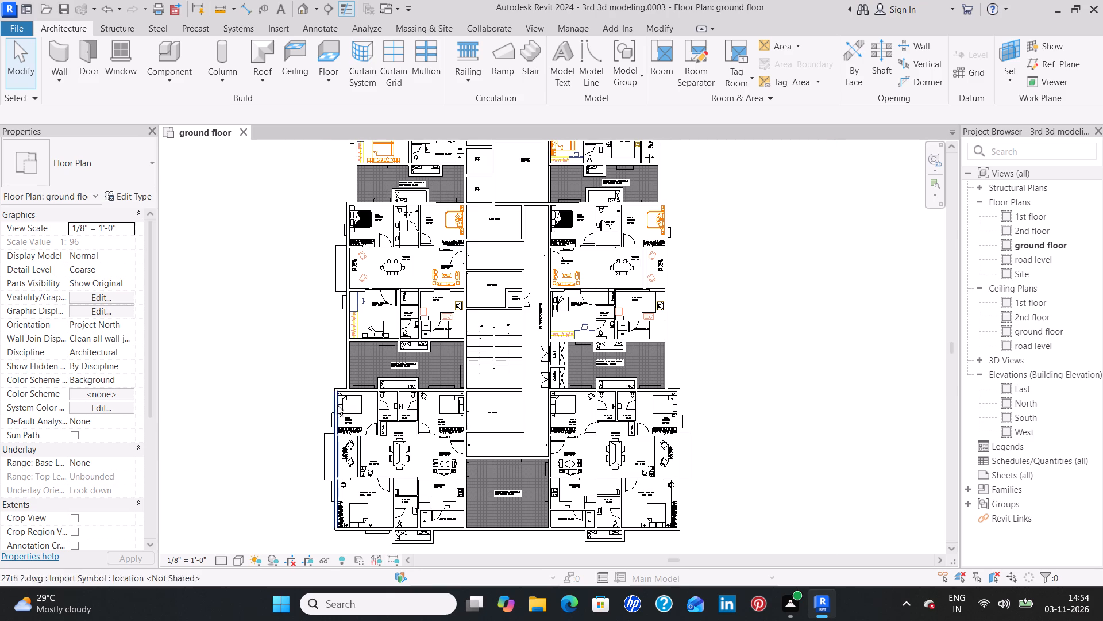
scroll(270, 335, down, 2)
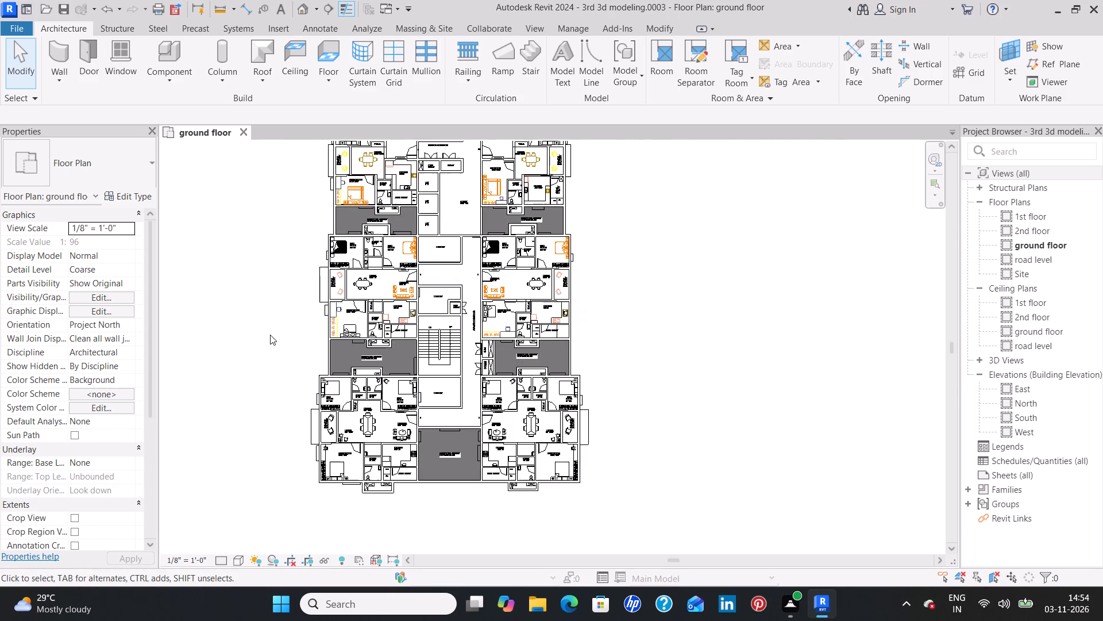
middle_drag(460, 205, 458, 474)
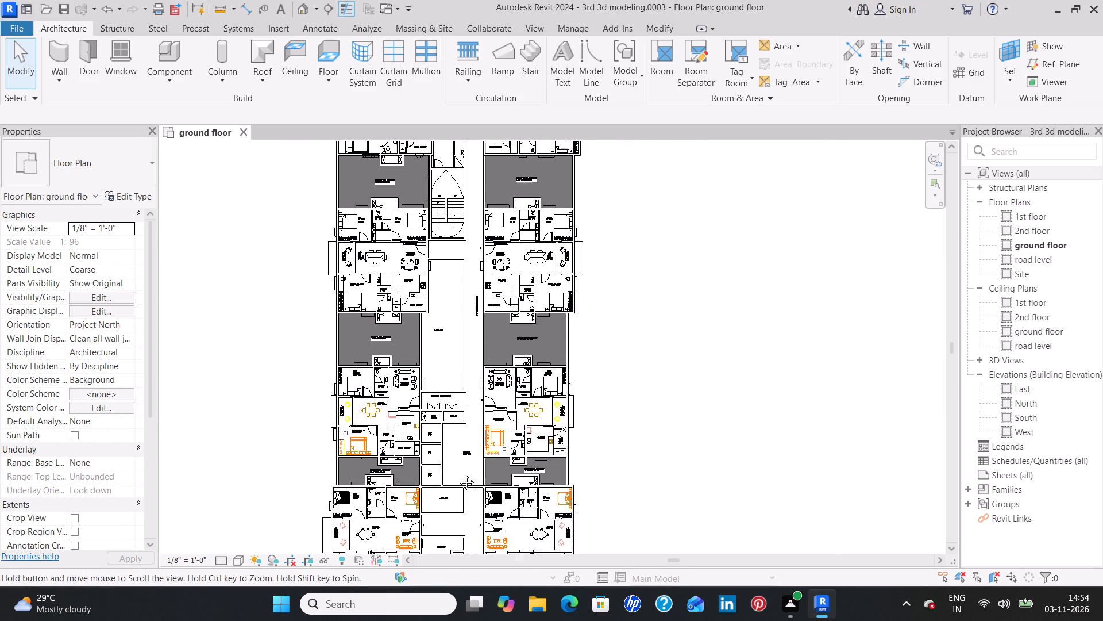
middle_drag(458, 474, 456, 480)
middle_drag(461, 232, 469, 351)
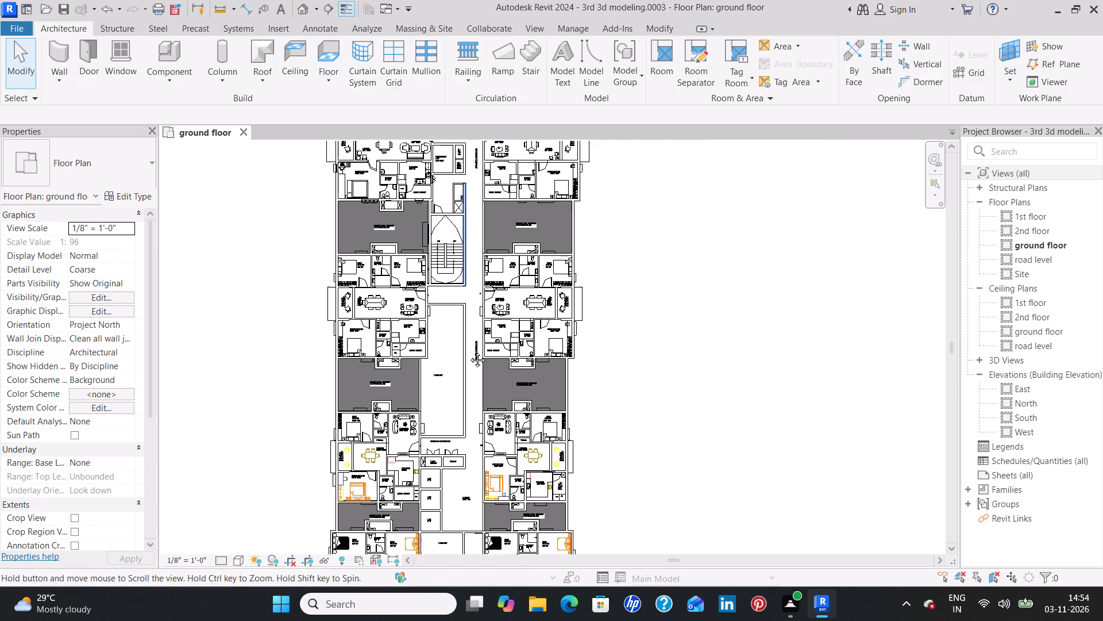
middle_drag(469, 351, 464, 397)
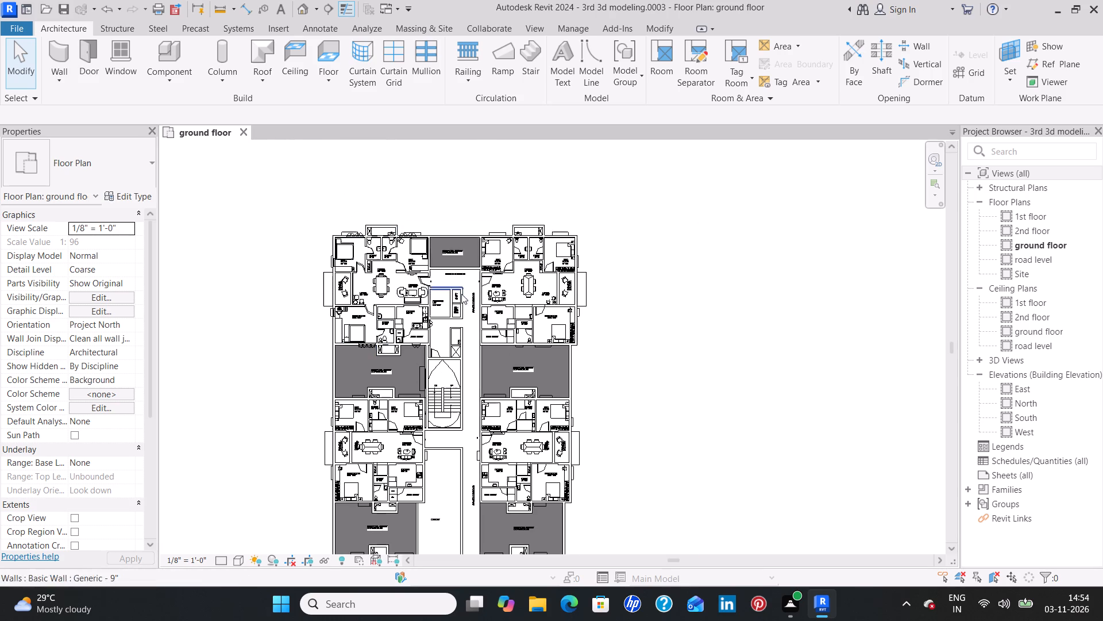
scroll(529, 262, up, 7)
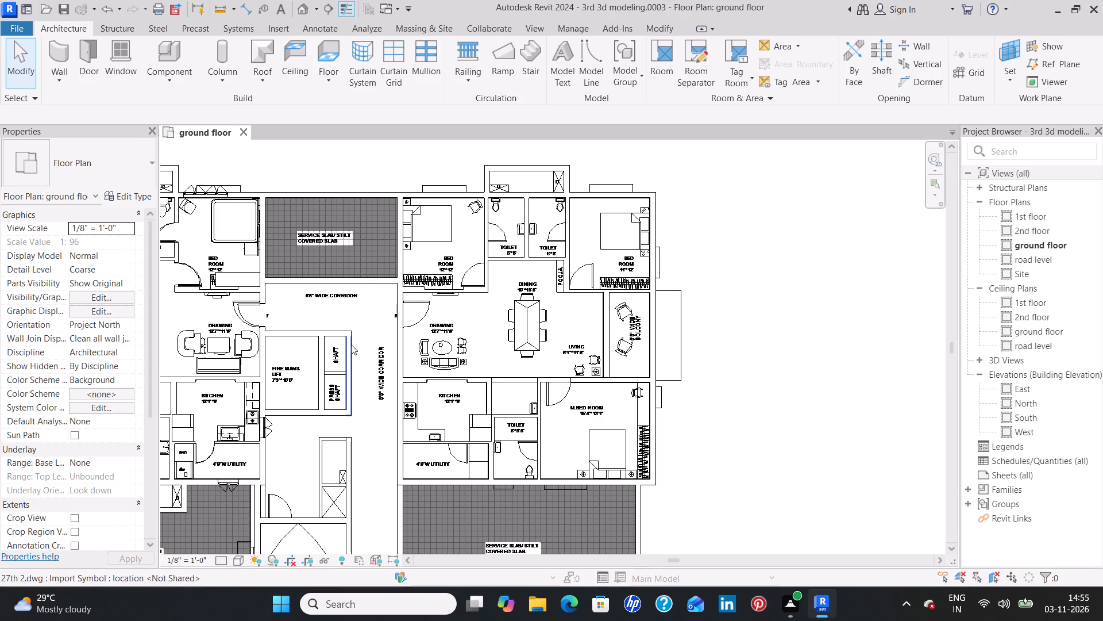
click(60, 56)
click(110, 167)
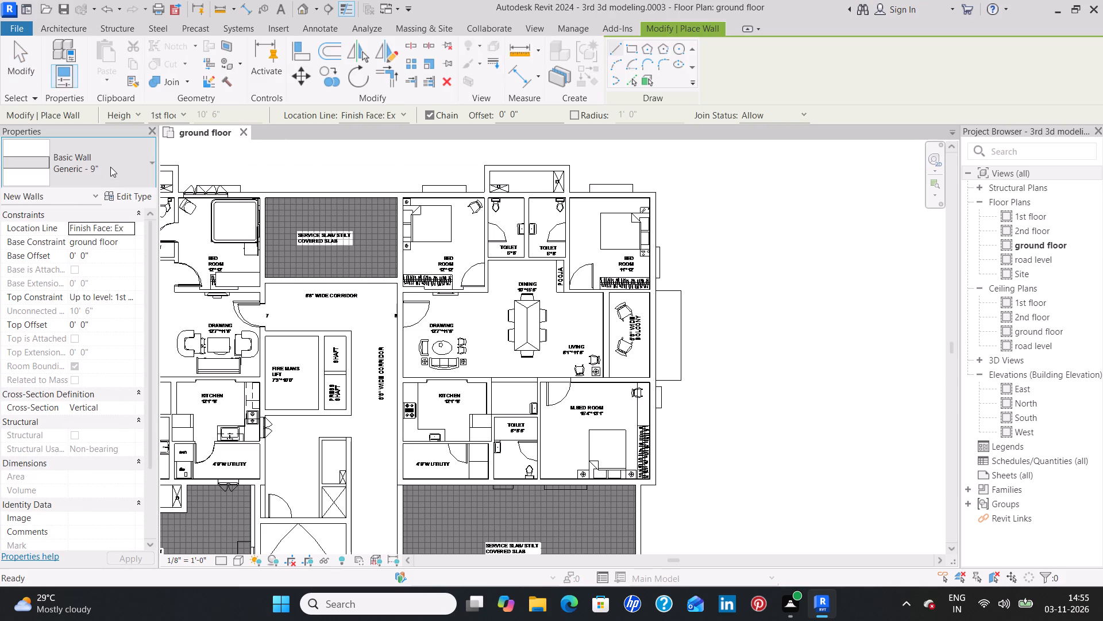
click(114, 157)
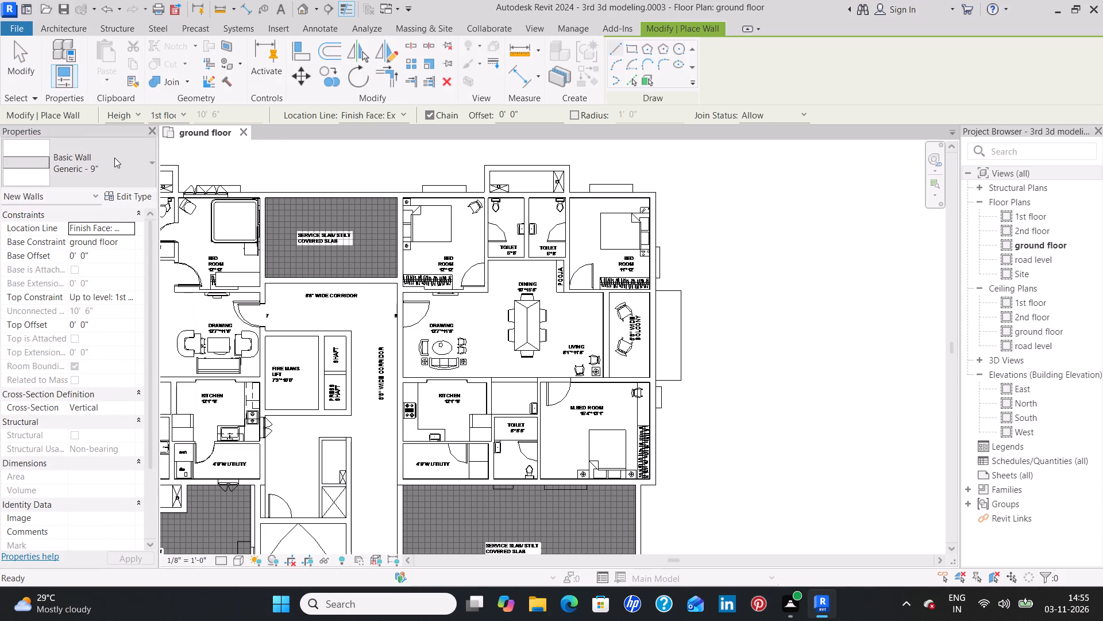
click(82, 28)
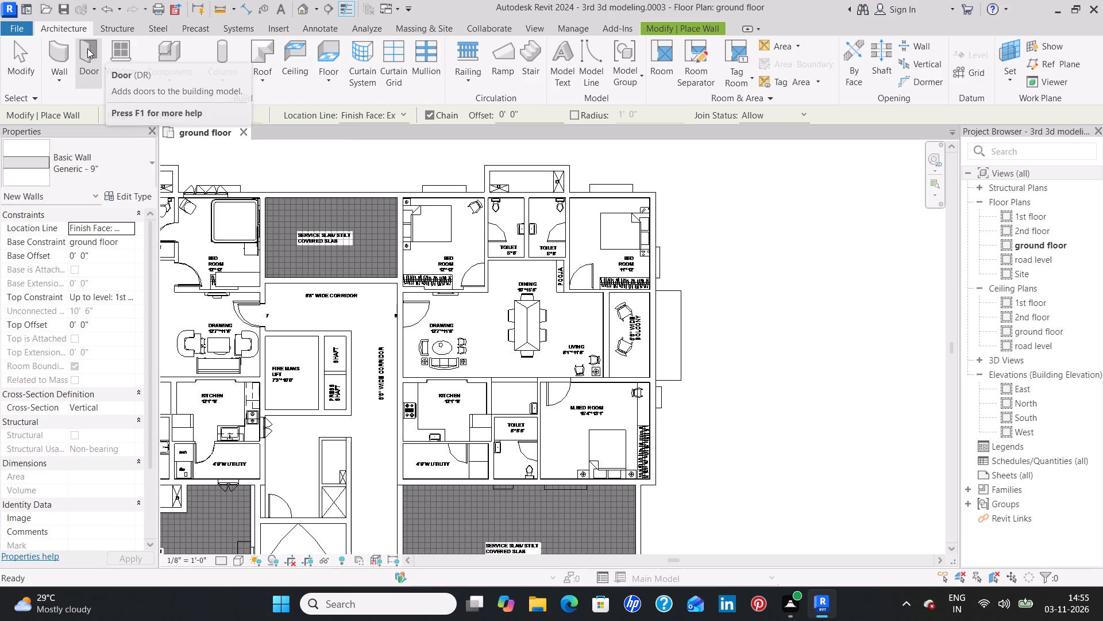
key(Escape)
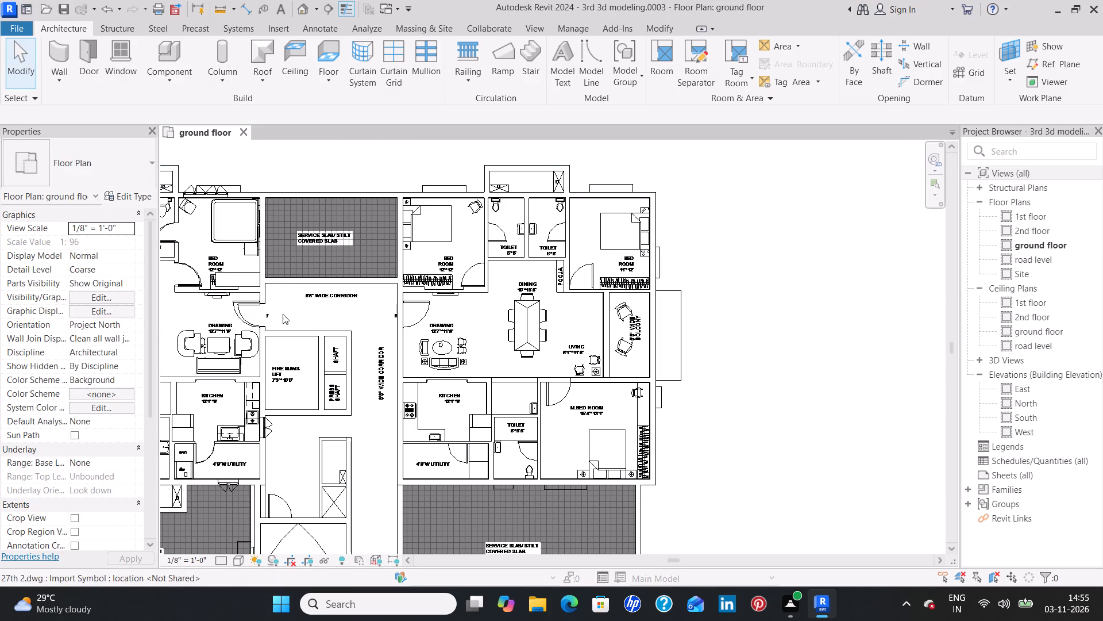
Create a similar 36" x 84" Half Arch Glass exterior door from flat 7's entrance, placing it at the opposite 12'7"*11'6" drawing room's corridor entrance.
middle_drag(287, 312, 385, 321)
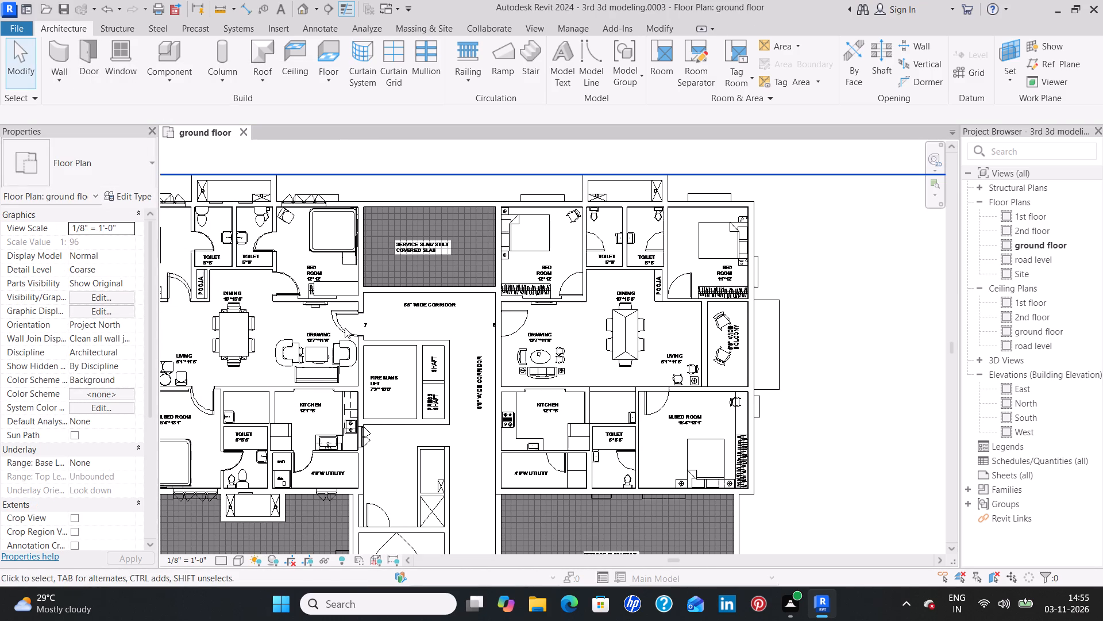
click(345, 328)
key(c)
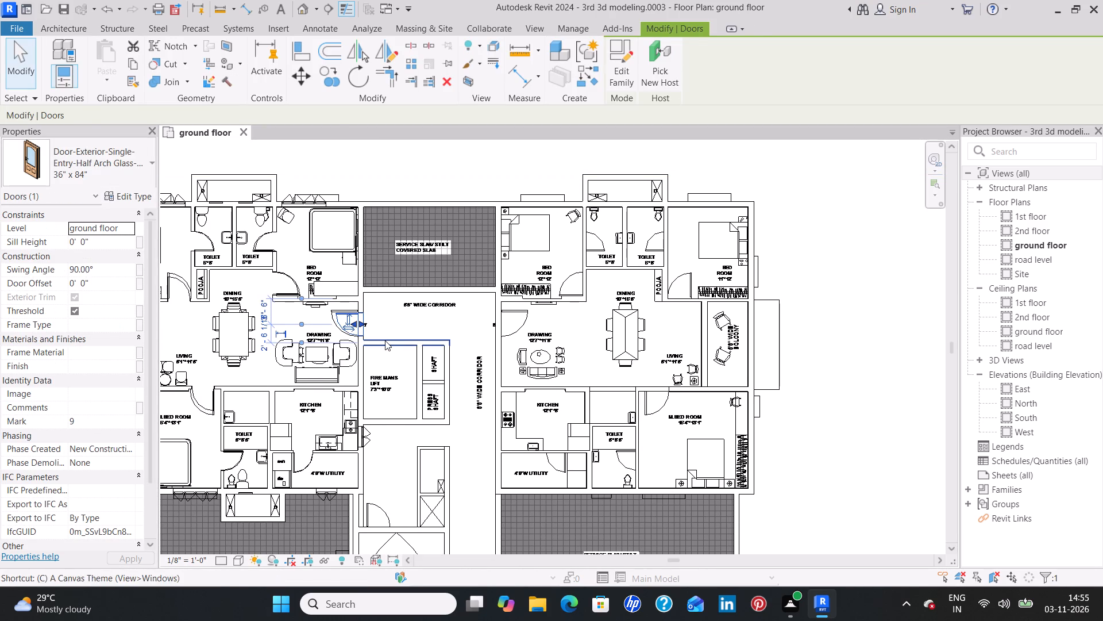
key(s)
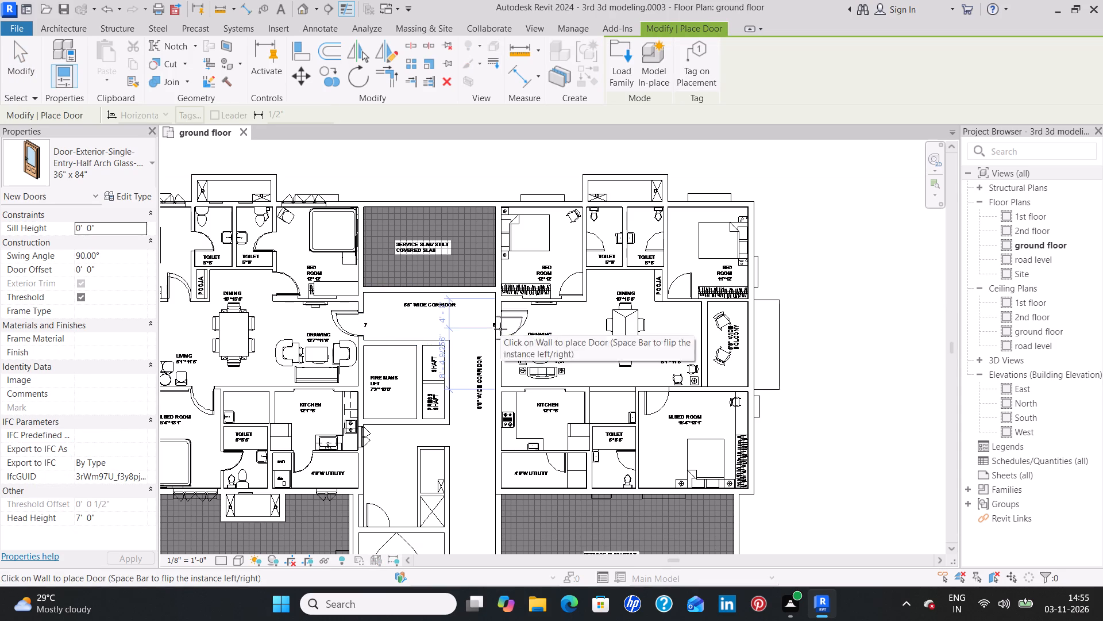
click(503, 325)
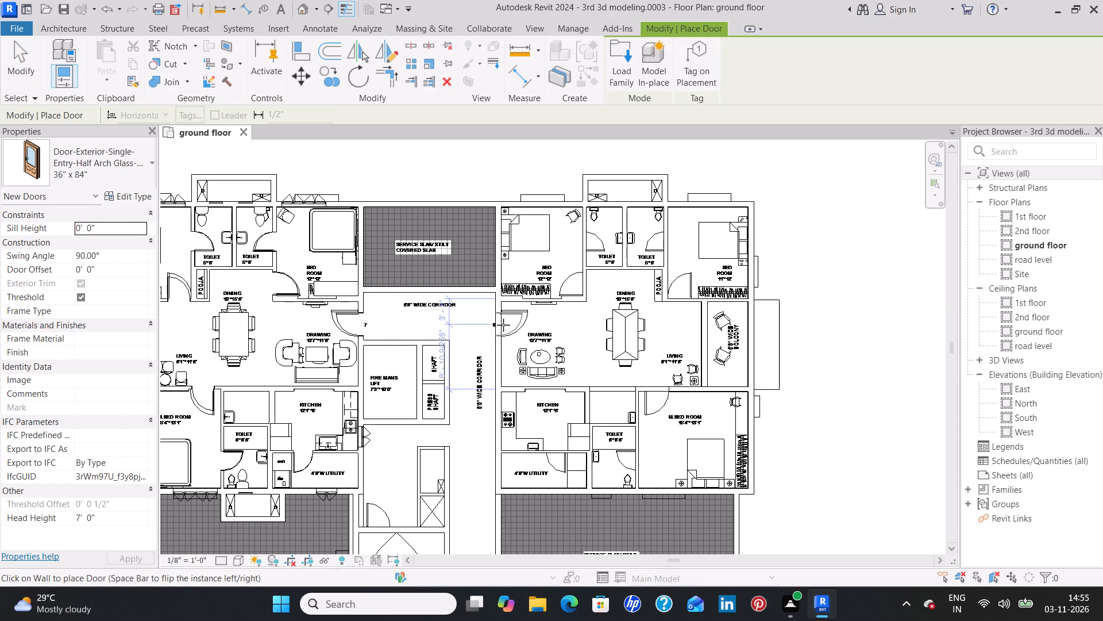
Place 36" x 84" Half Arch Glass doors at the entrances marked 9 and 6, beside the staircase, following the plan's swings into the drawing rooms.
scroll(454, 437, down, 3)
middle_drag(458, 434, 450, 301)
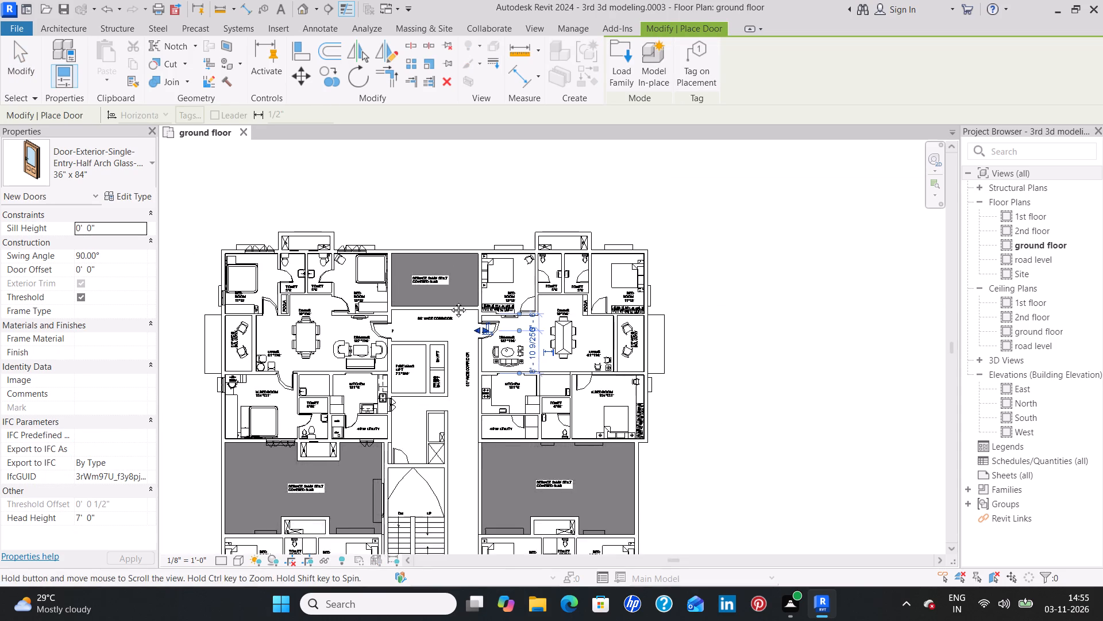
middle_drag(450, 301, 436, 199)
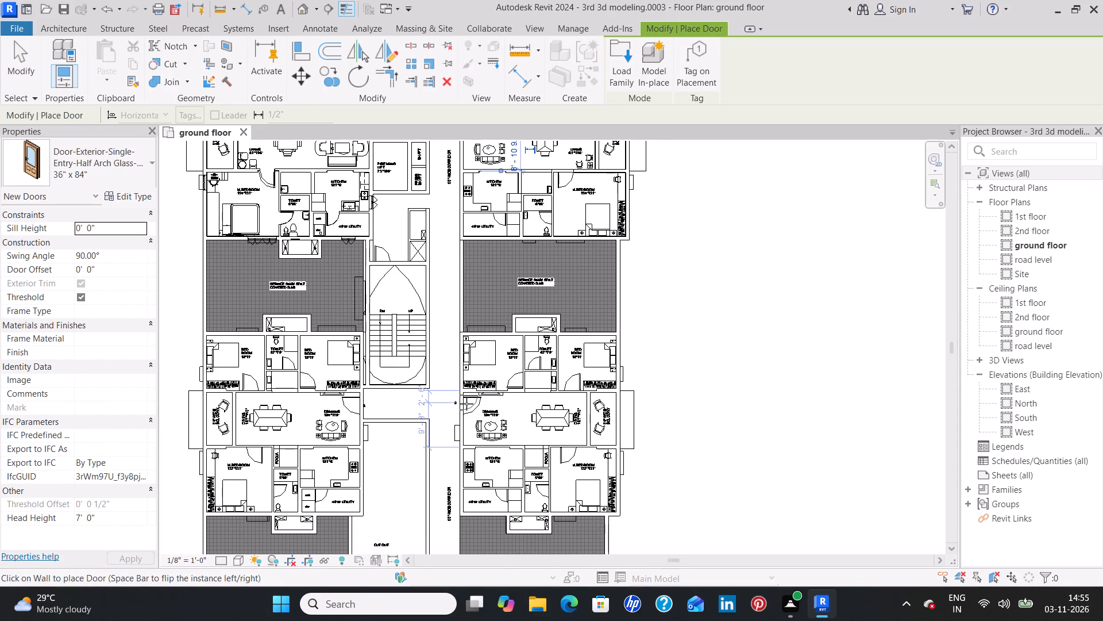
scroll(466, 404, up, 5)
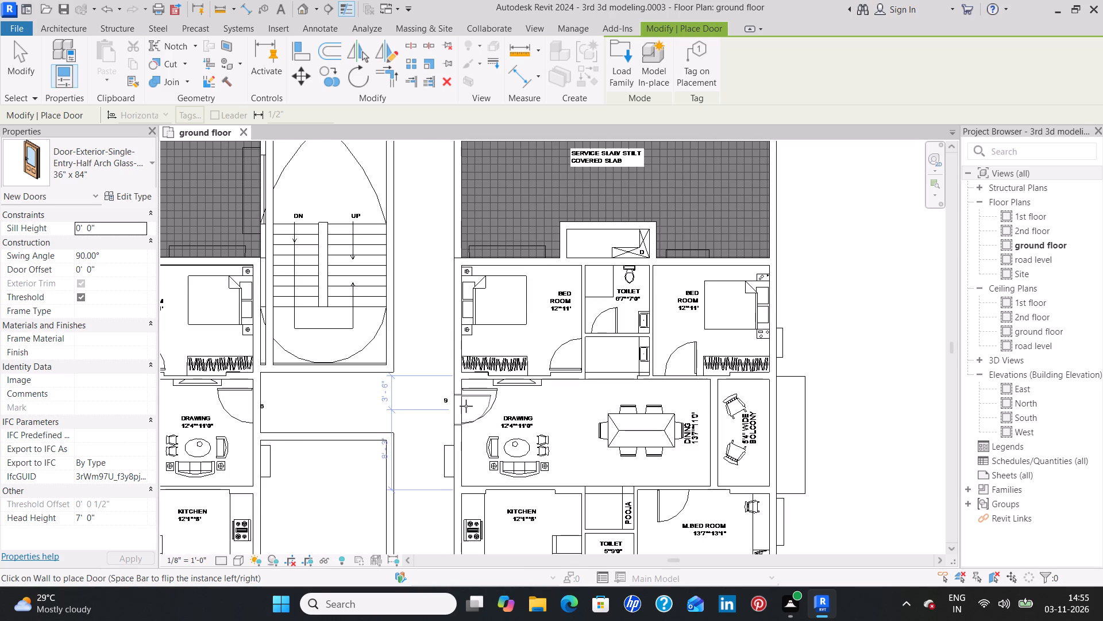
click(467, 405)
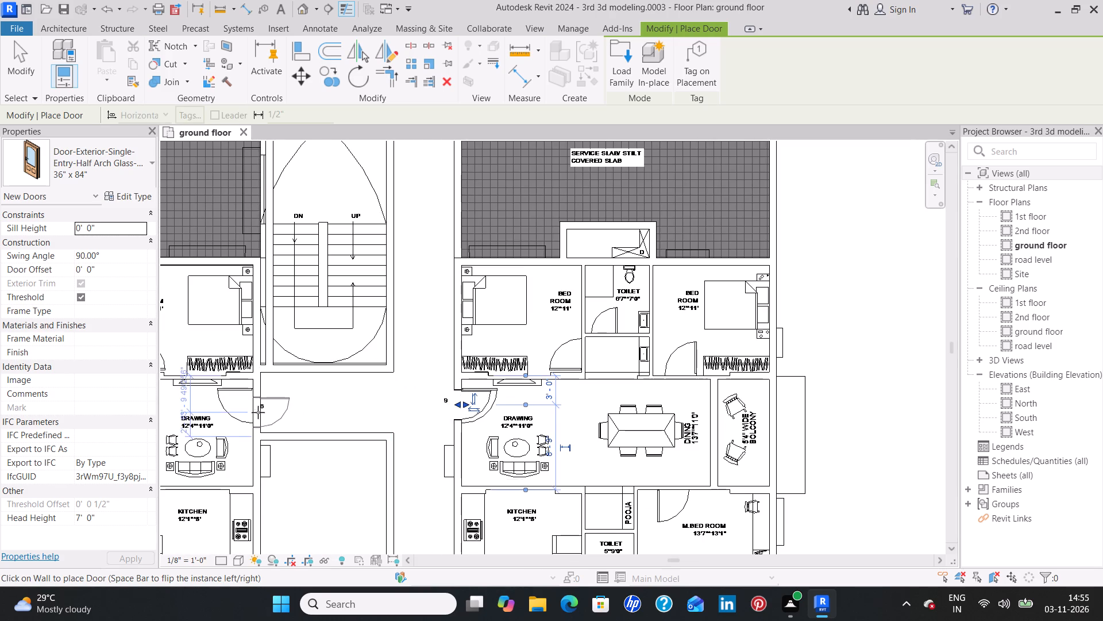
key(space)
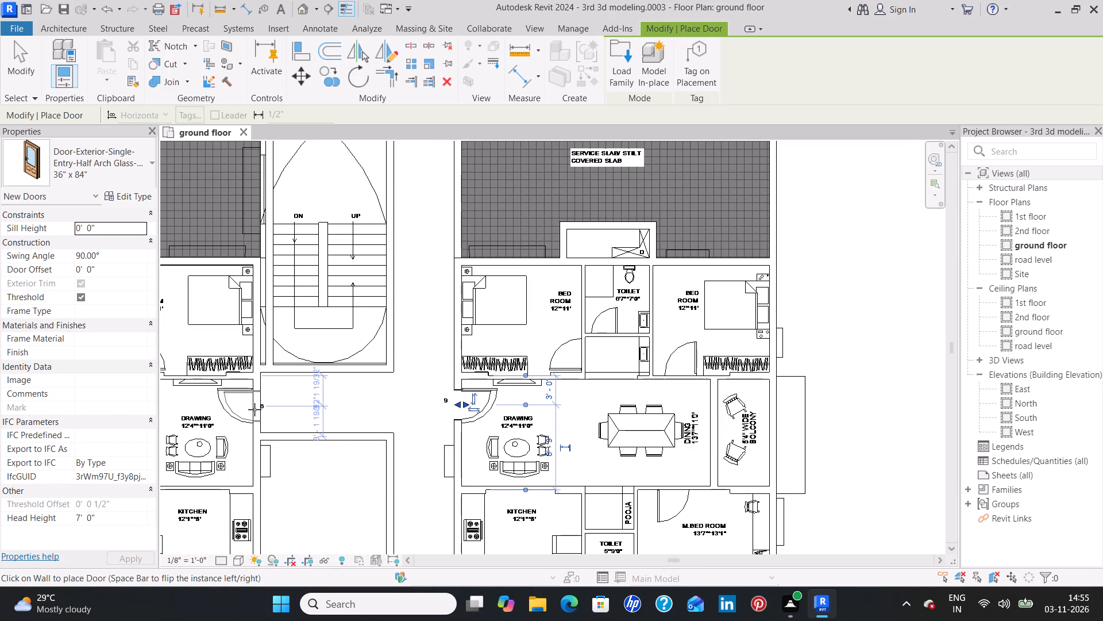
click(254, 409)
Place 36" x 84" Half Arch Glass doors at the drawing room entrances marked 10 and 5, near the CWS shaft corridor, matching the plan's swings.
scroll(424, 417, down, 3)
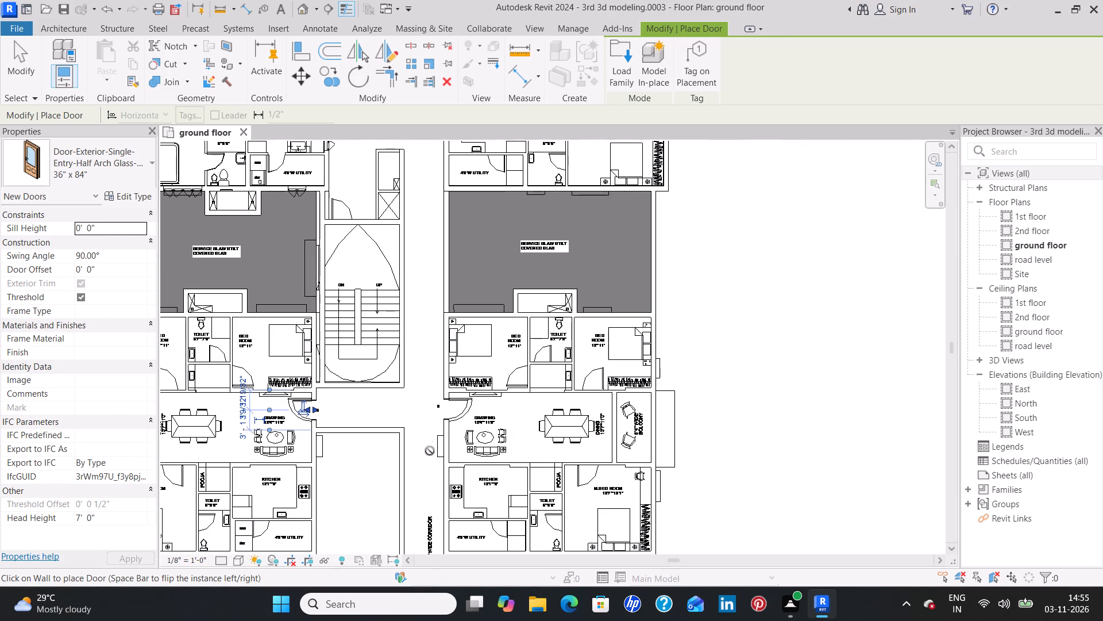
scroll(422, 487, down, 2)
middle_drag(422, 487, 423, 191)
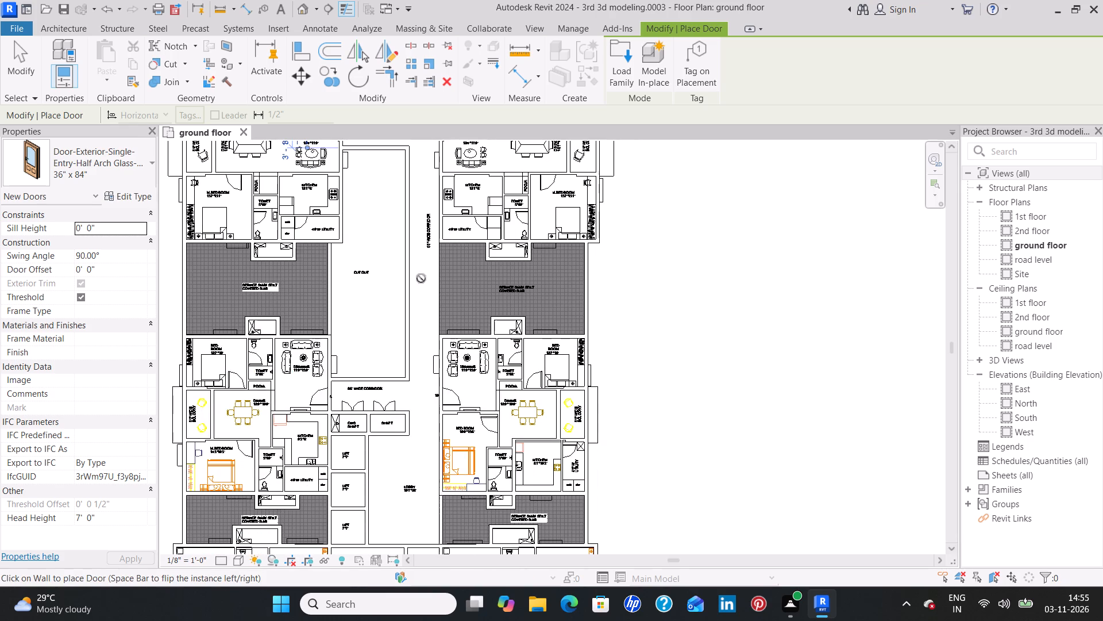
scroll(442, 400, up, 3)
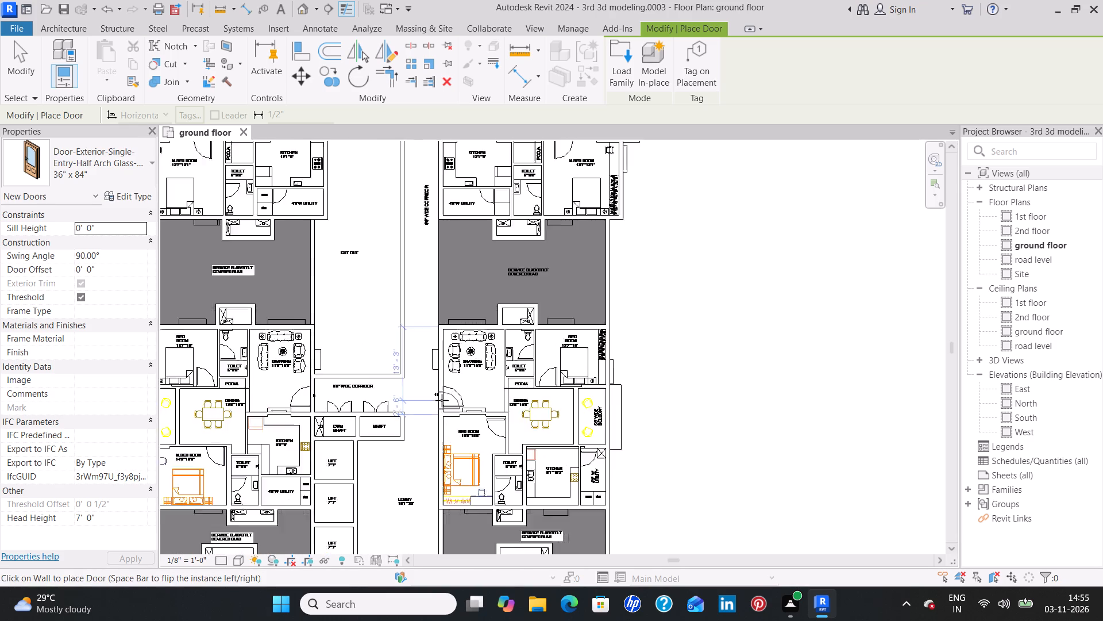
scroll(442, 400, up, 2)
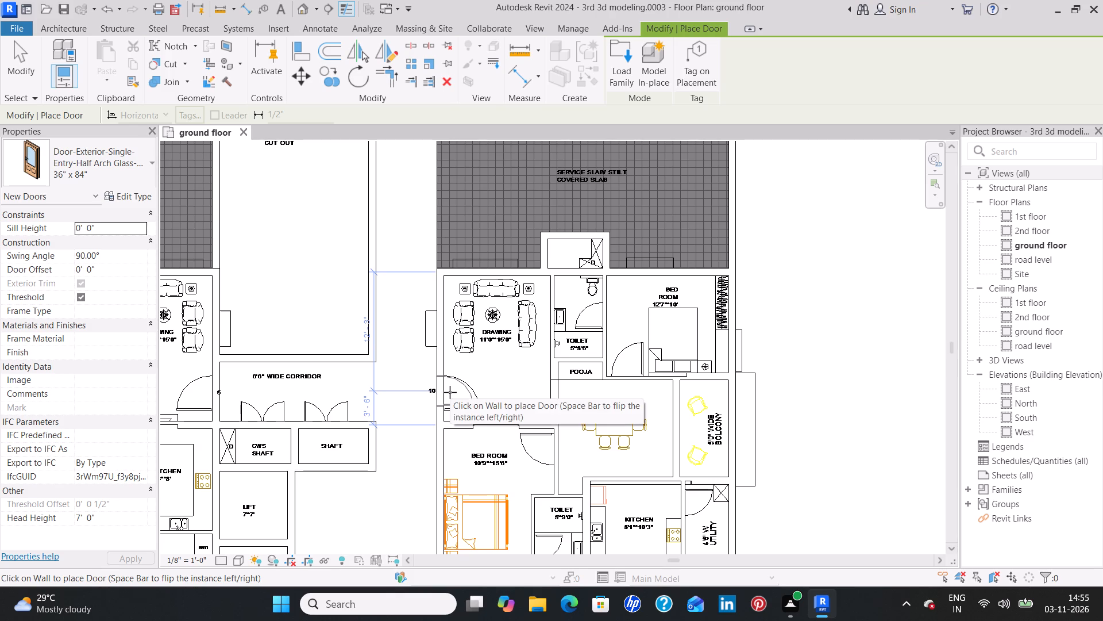
click(450, 392)
scroll(347, 413, down, 2)
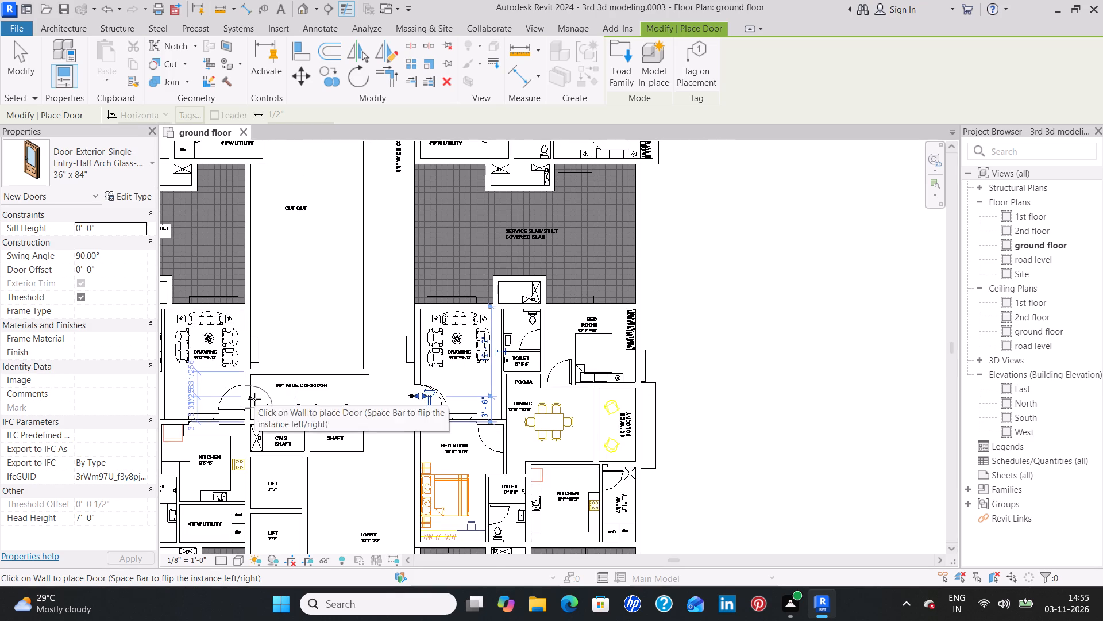
key(space)
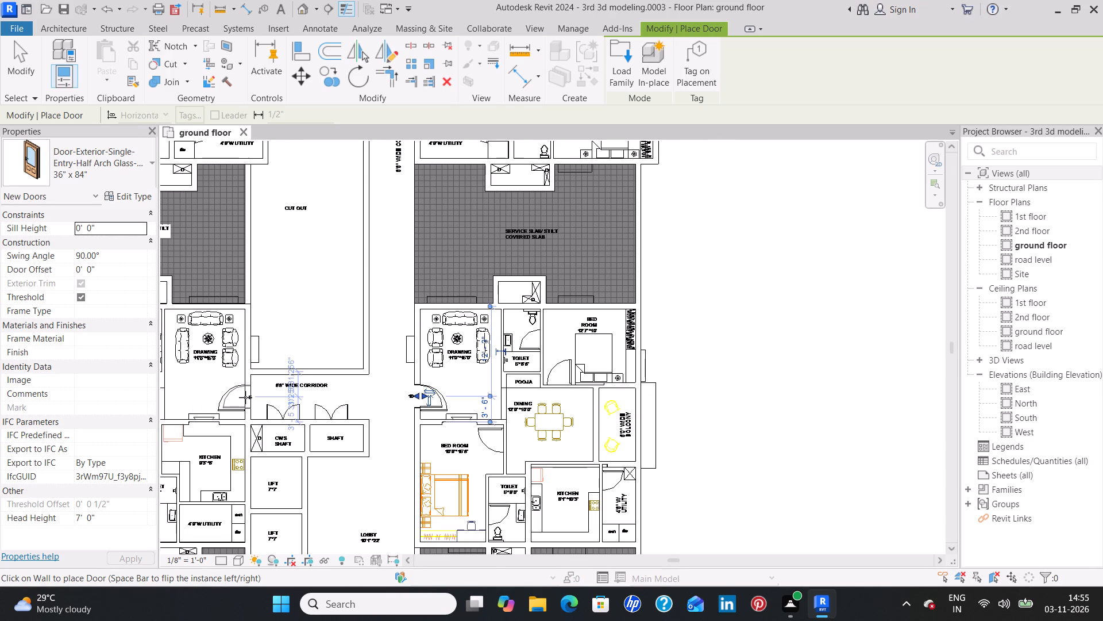
click(245, 397)
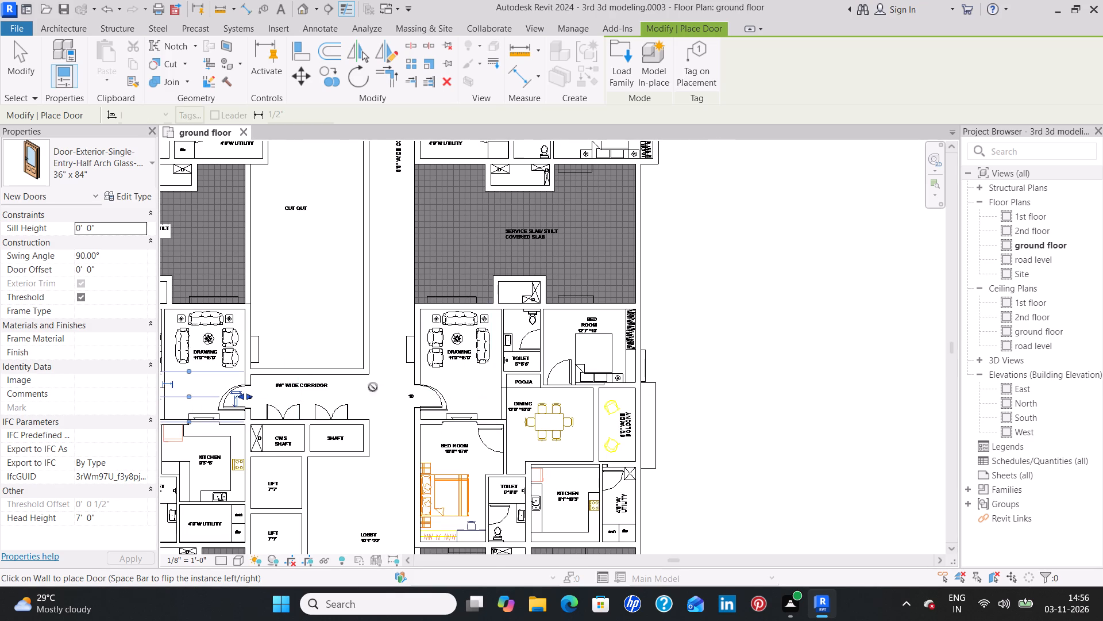
Place a 36" x 84" Half Arch Glass door at the entrance marked 1, swinging into the 12'4"*11' drawing room as traced.
scroll(397, 393, down, 3)
scroll(379, 524, down, 1)
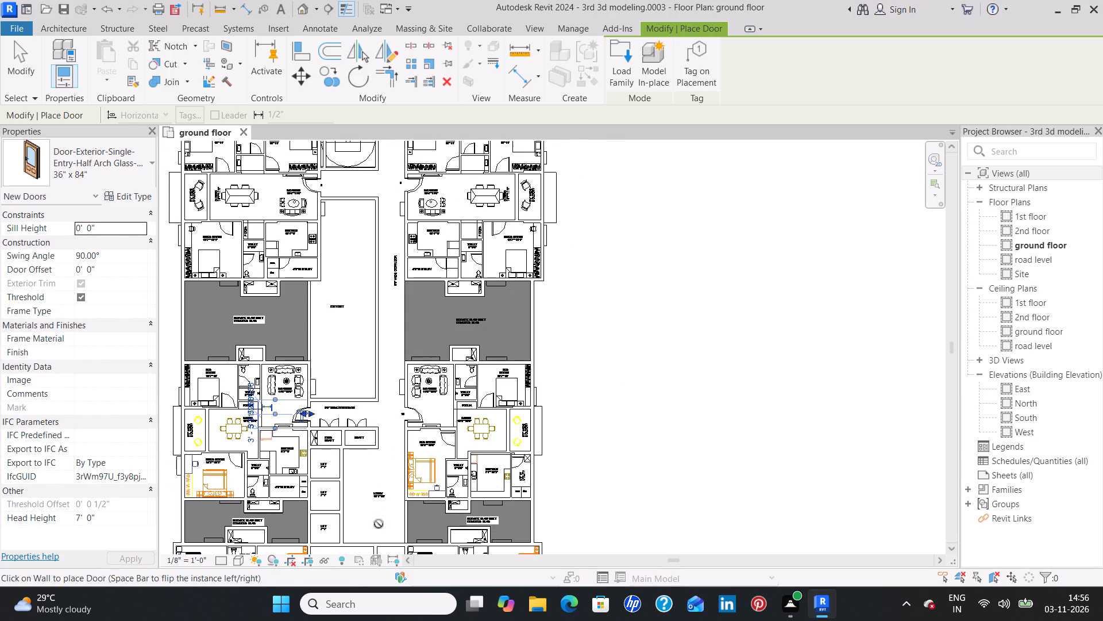
middle_drag(369, 489, 351, 185)
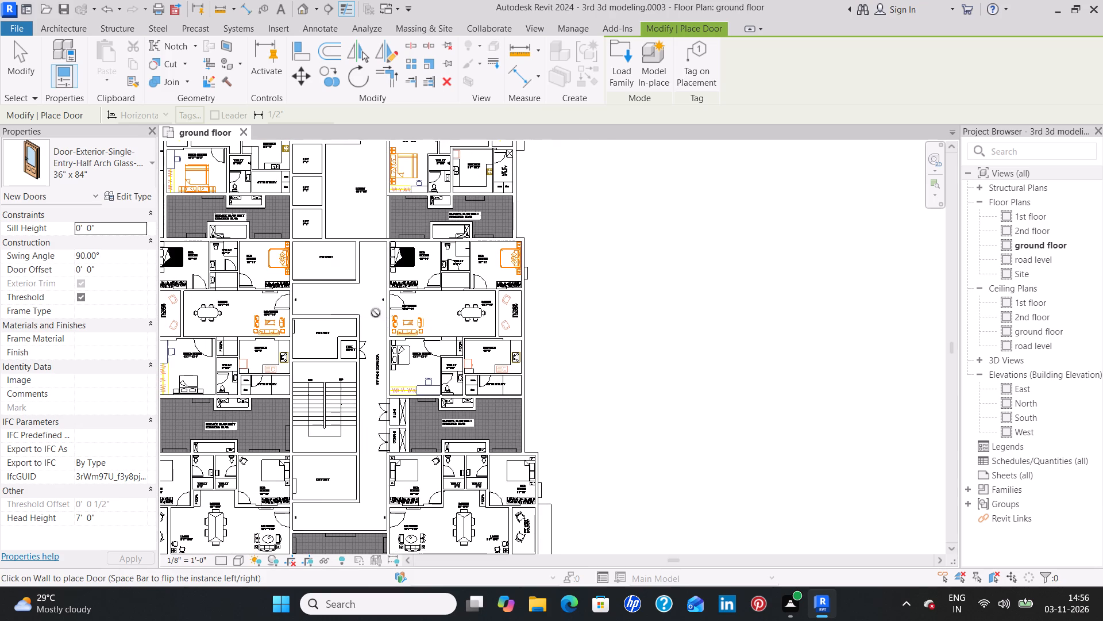
scroll(391, 301, up, 6)
key(space)
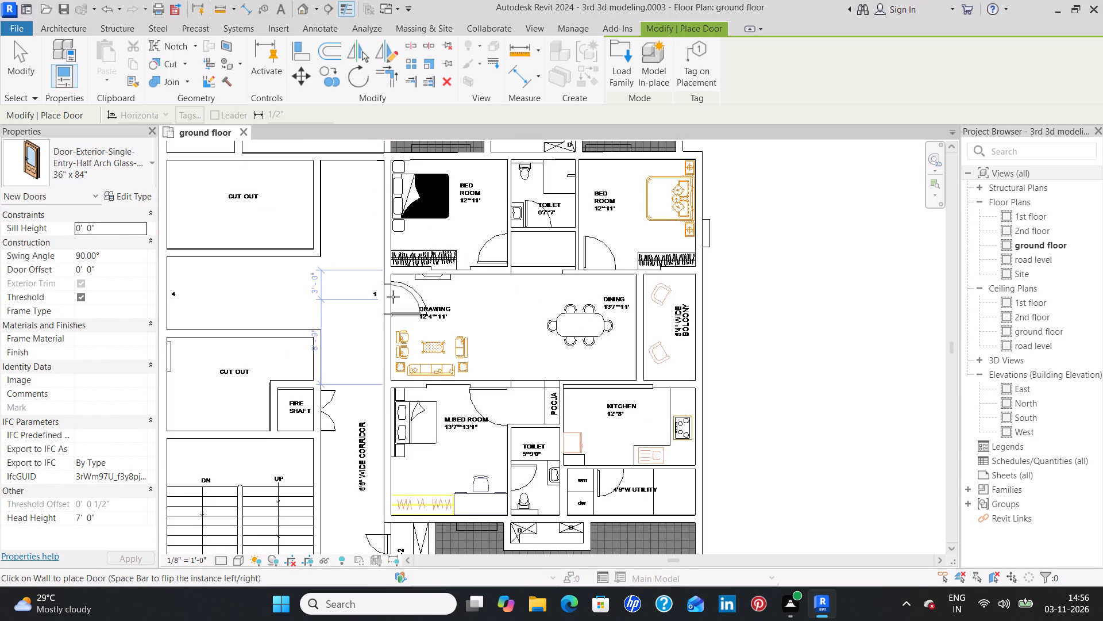
click(394, 297)
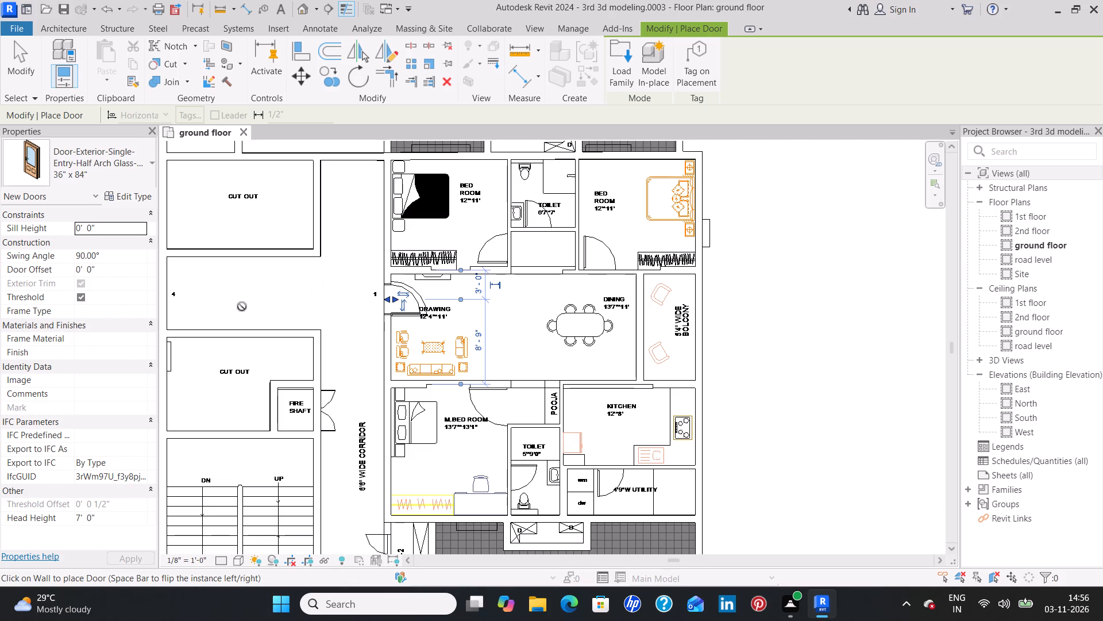
Place a 36" x 84" Half Arch Glass door at the entrance marked 4, flipped to follow the plan's swing into the west drawing room.
scroll(258, 305, down, 3)
middle_drag(259, 304, 466, 301)
scroll(399, 307, up, 4)
key(space)
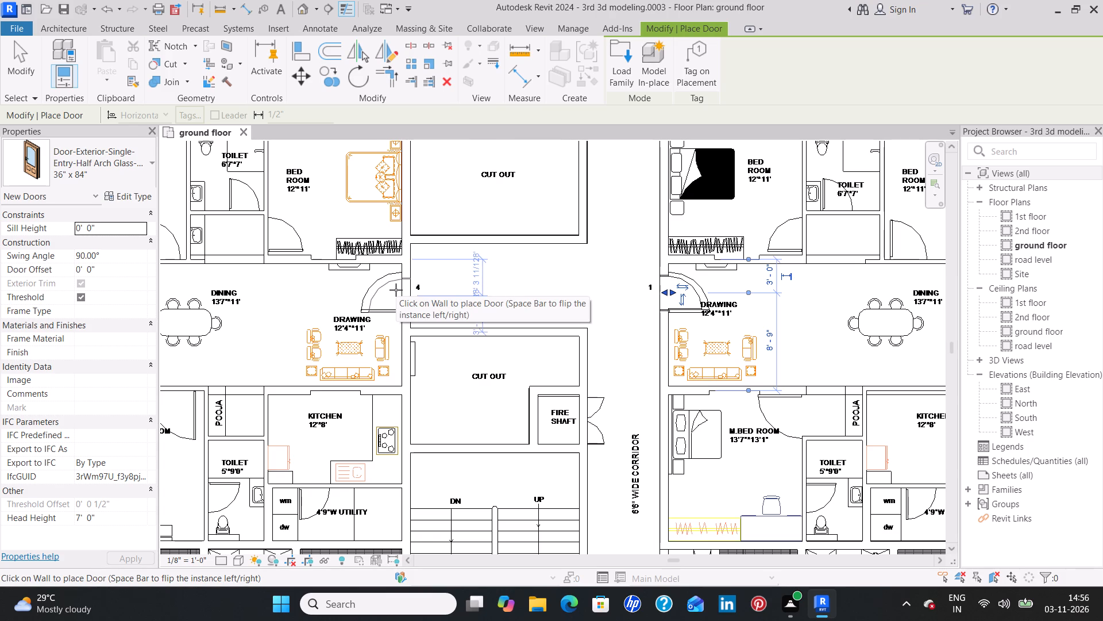
scroll(396, 290, up, 3)
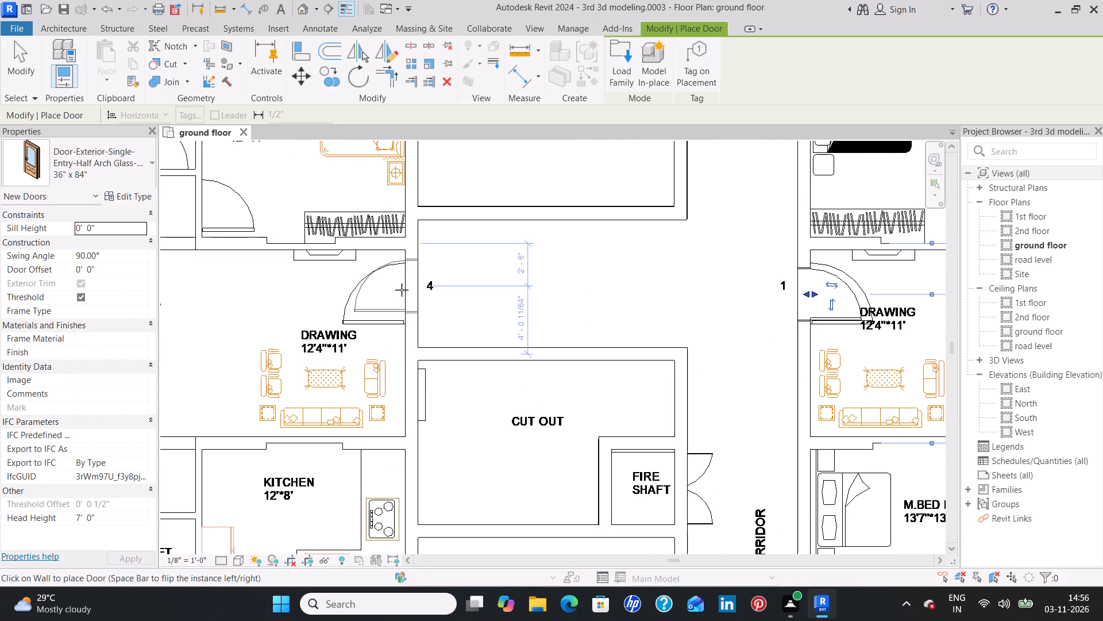
click(402, 291)
Place a 36" x 84" Half Arch Glass door at the entrance marked 2, north of the southern service slab, swinging into the east drawing room.
scroll(543, 362, down, 2)
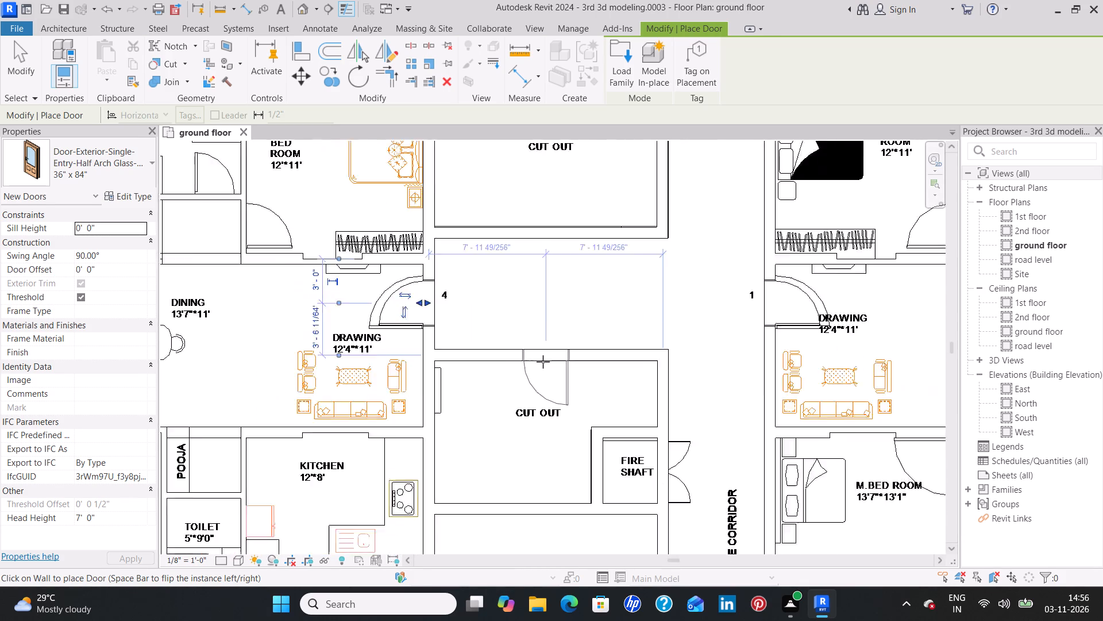
scroll(543, 362, down, 4)
middle_drag(620, 481, 615, 467)
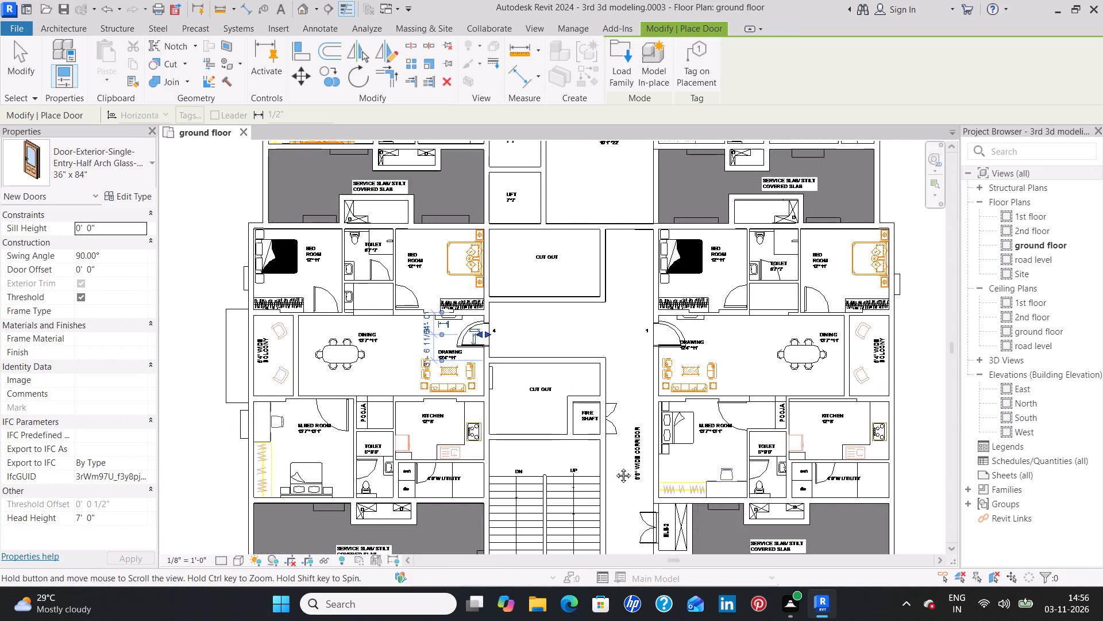
middle_drag(615, 467, 578, 223)
middle_drag(604, 459, 580, 297)
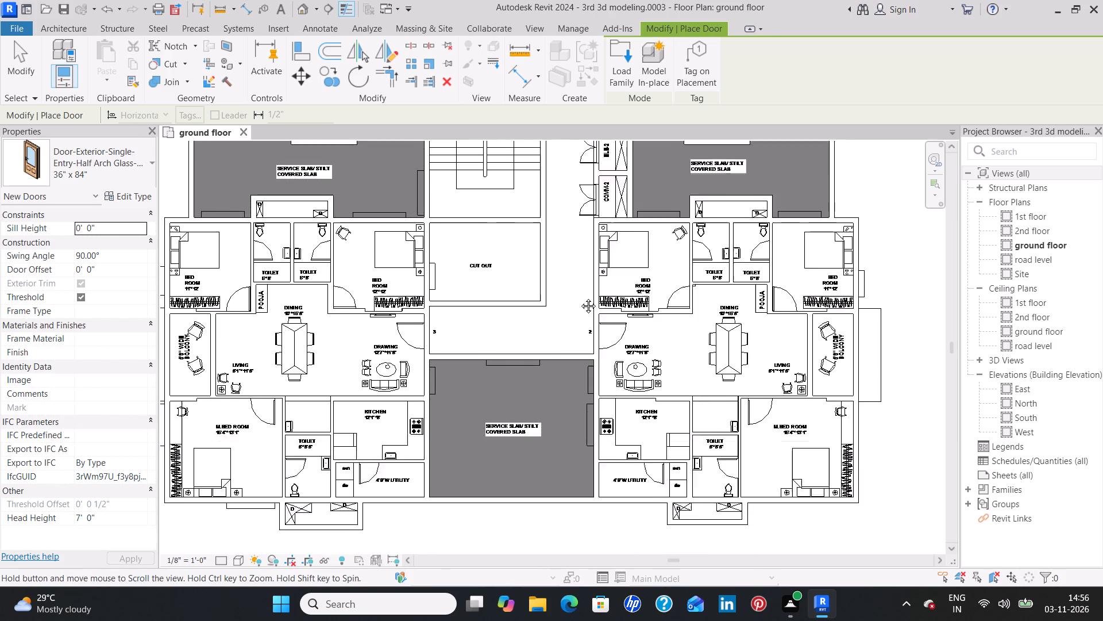
middle_drag(580, 297, 577, 263)
scroll(593, 263, up, 5)
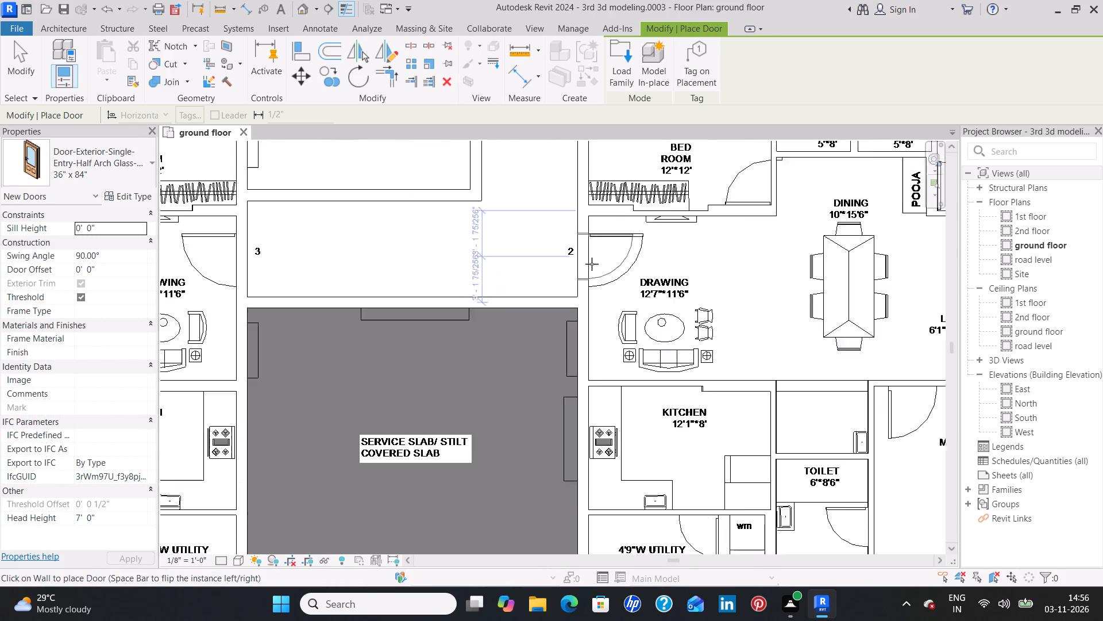
scroll(592, 264, up, 1)
click(591, 259)
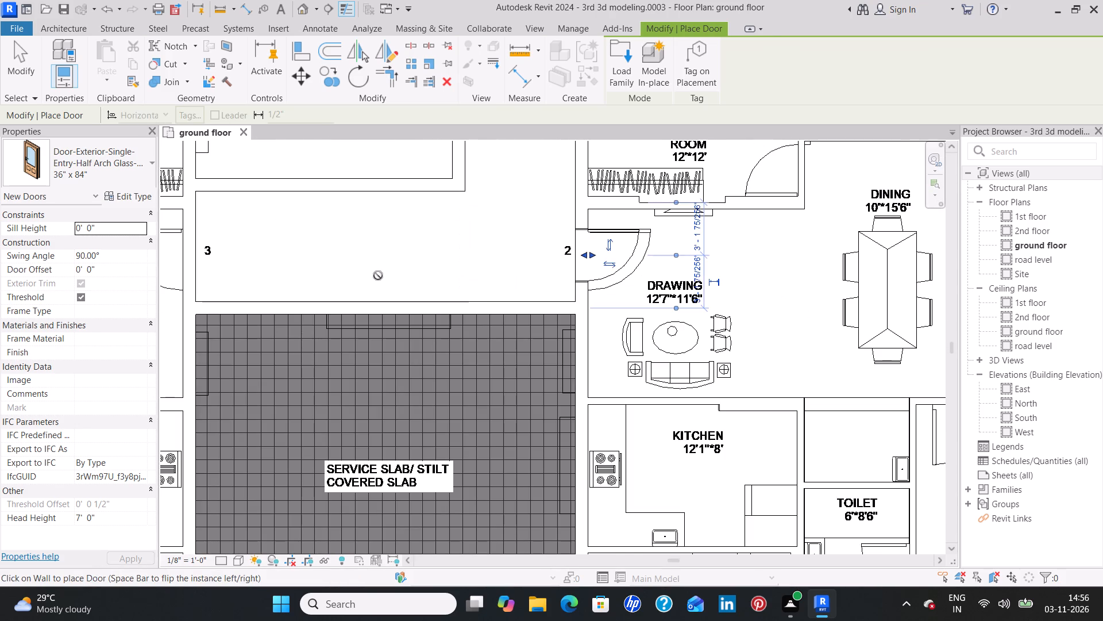
Place a flipped 36" x 84" Half Arch Glass door at the entrance marked 3, swinging into the west drawing room, and end door placement.
scroll(372, 274, down, 2)
middle_drag(346, 273, 476, 269)
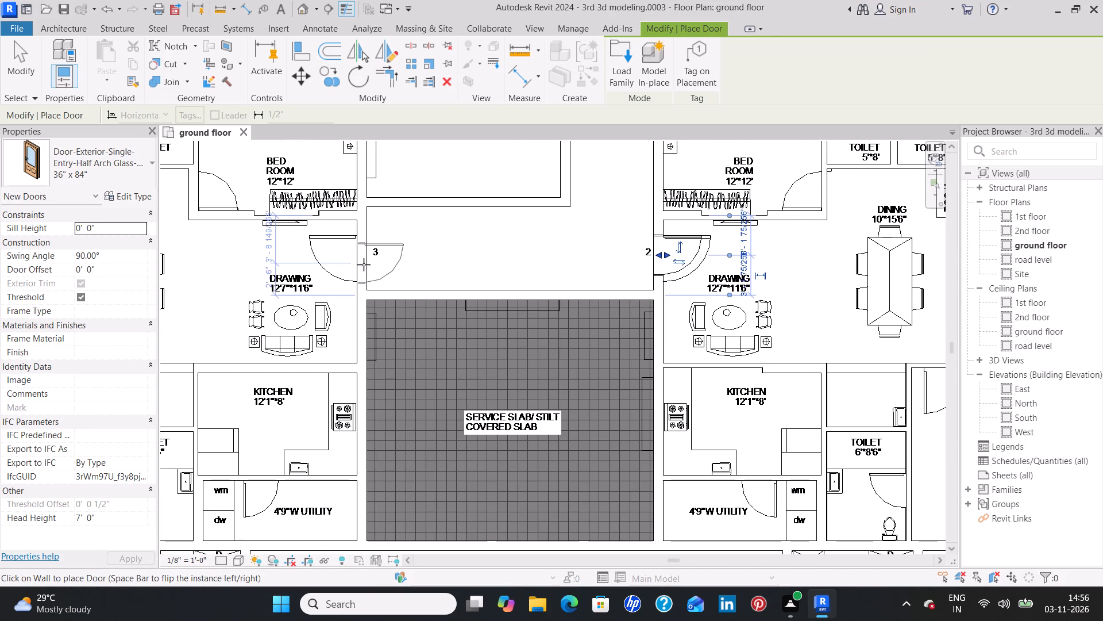
key(space)
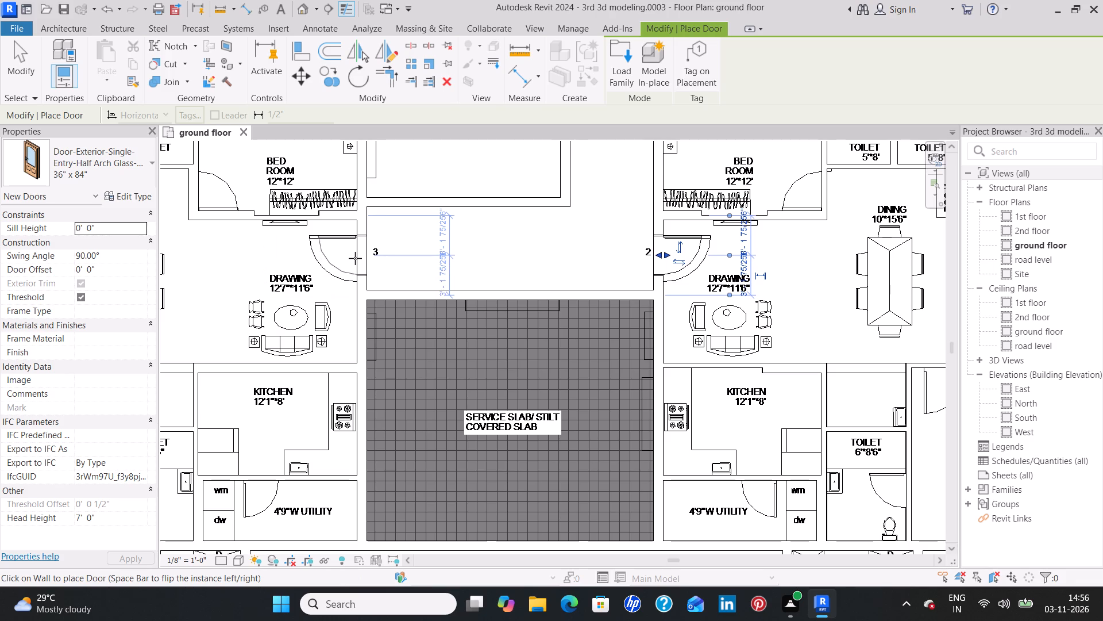
click(355, 258)
key(Escape)
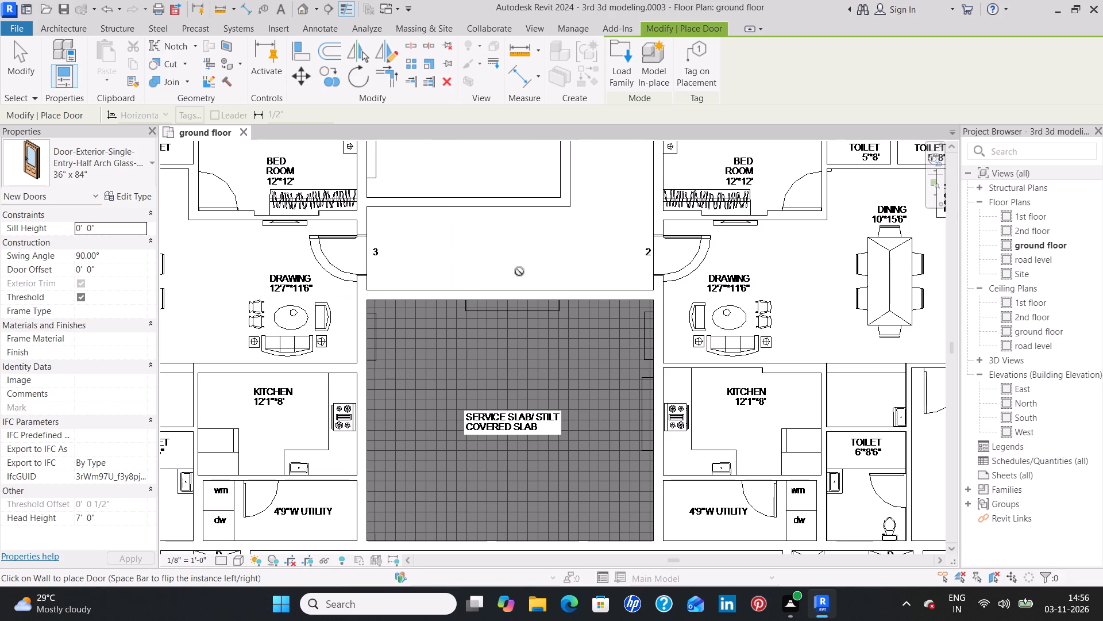
Reuse the existing 36" x 84" Interior Single-1_Panel-Wood door for flat 8's 12'*12' bedroom, 11'*12' bedroom and master bedroom, swinging as traced.
scroll(520, 275, down, 5)
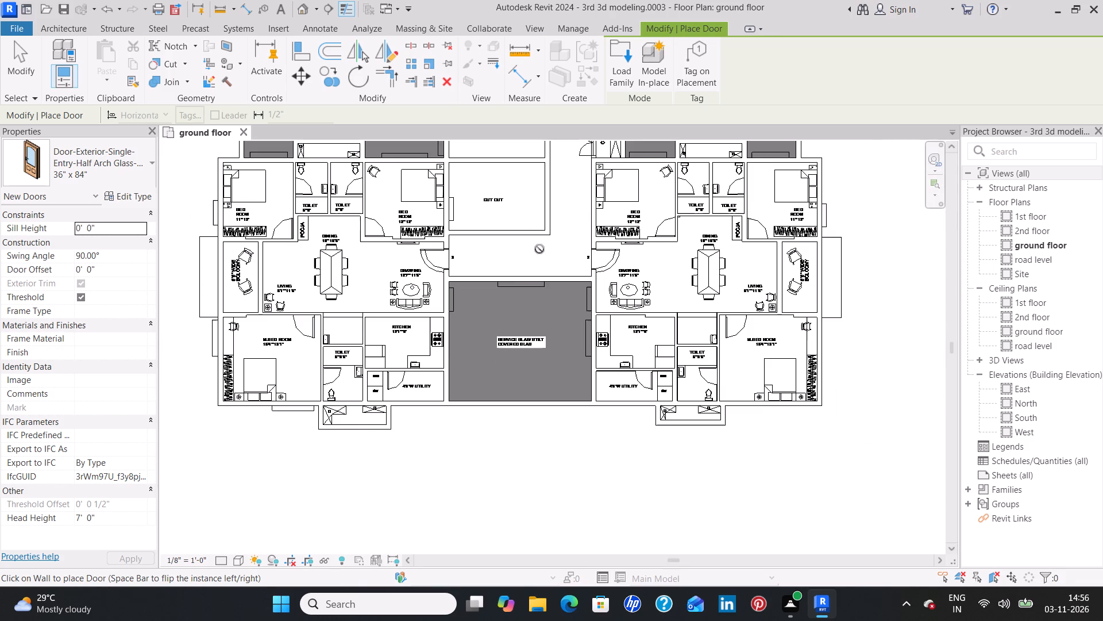
middle_drag(539, 241, 537, 461)
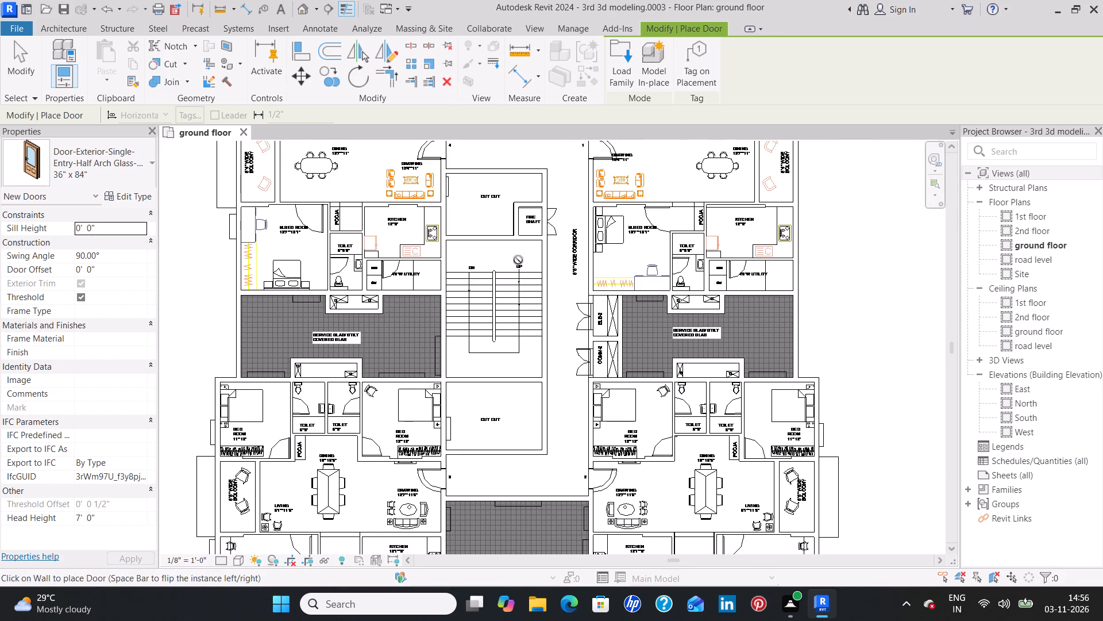
middle_drag(518, 260, 521, 487)
middle_drag(529, 160, 533, 478)
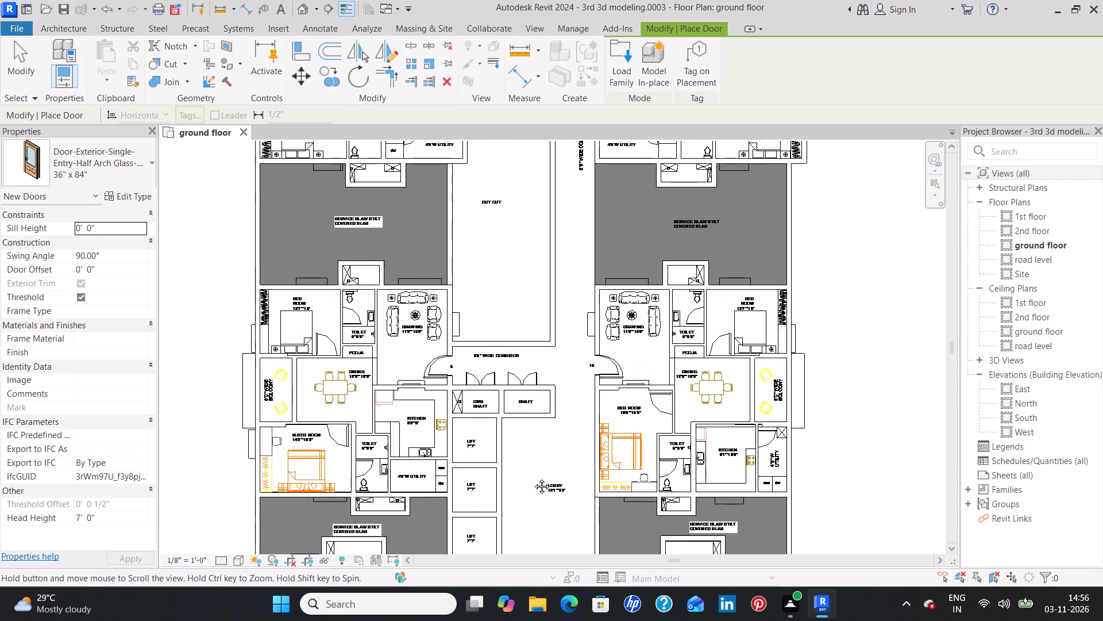
middle_drag(533, 478, 536, 500)
middle_drag(512, 218, 523, 551)
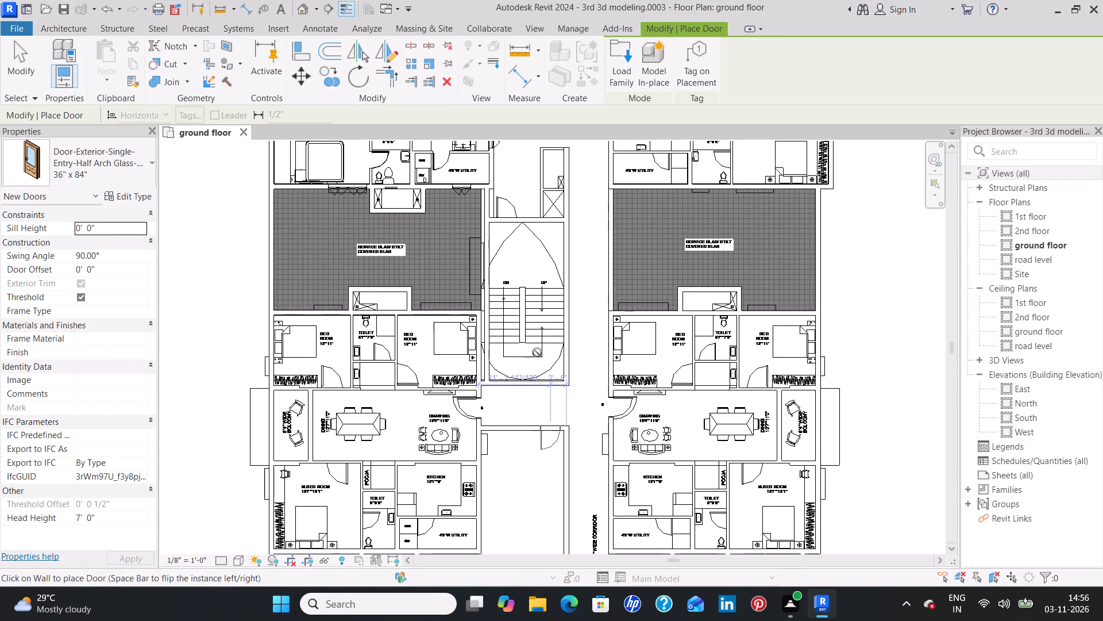
middle_drag(530, 197, 533, 455)
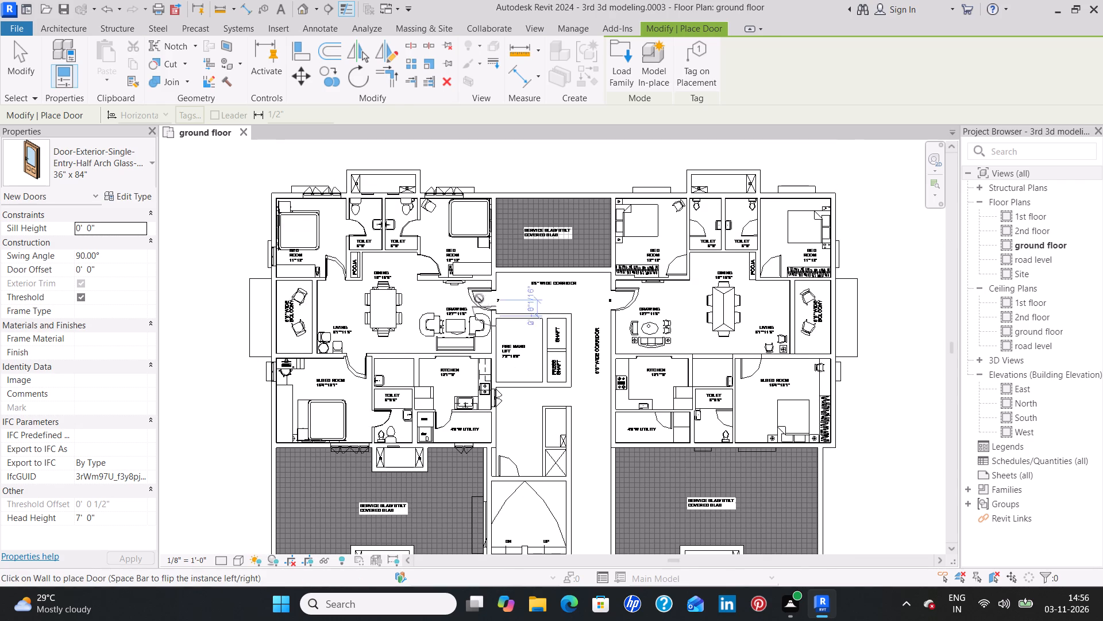
key(Escape)
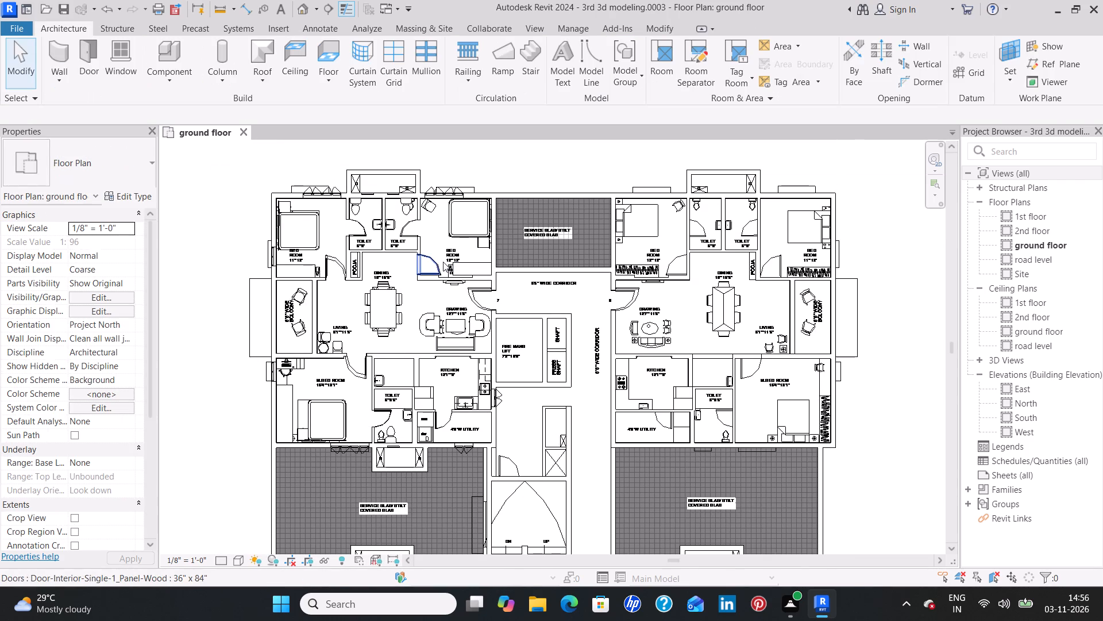
click(434, 264)
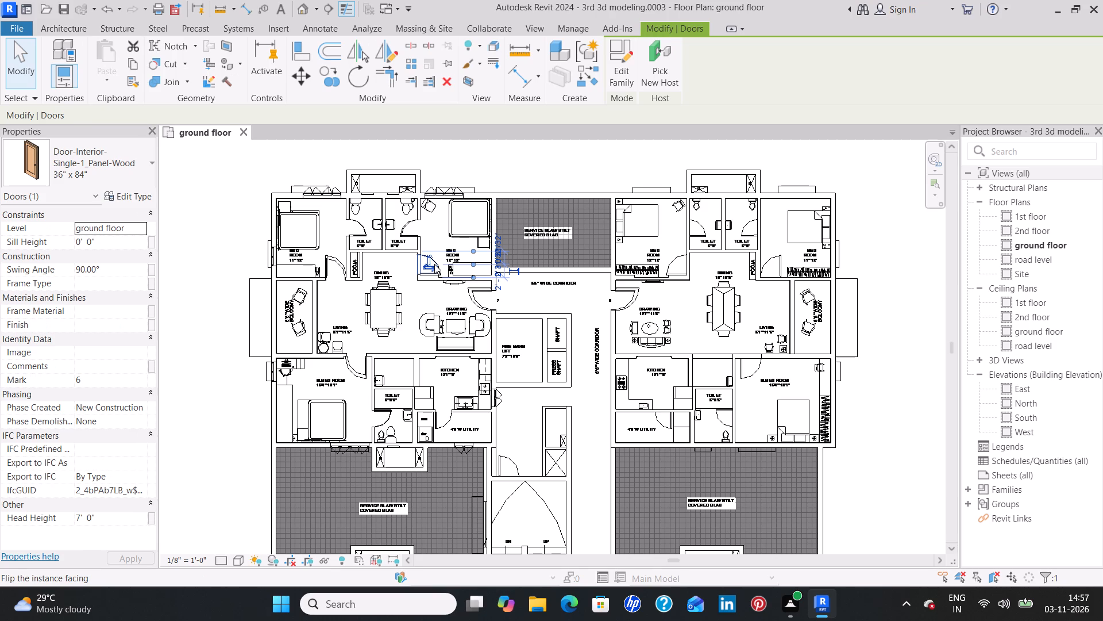
text(cs)
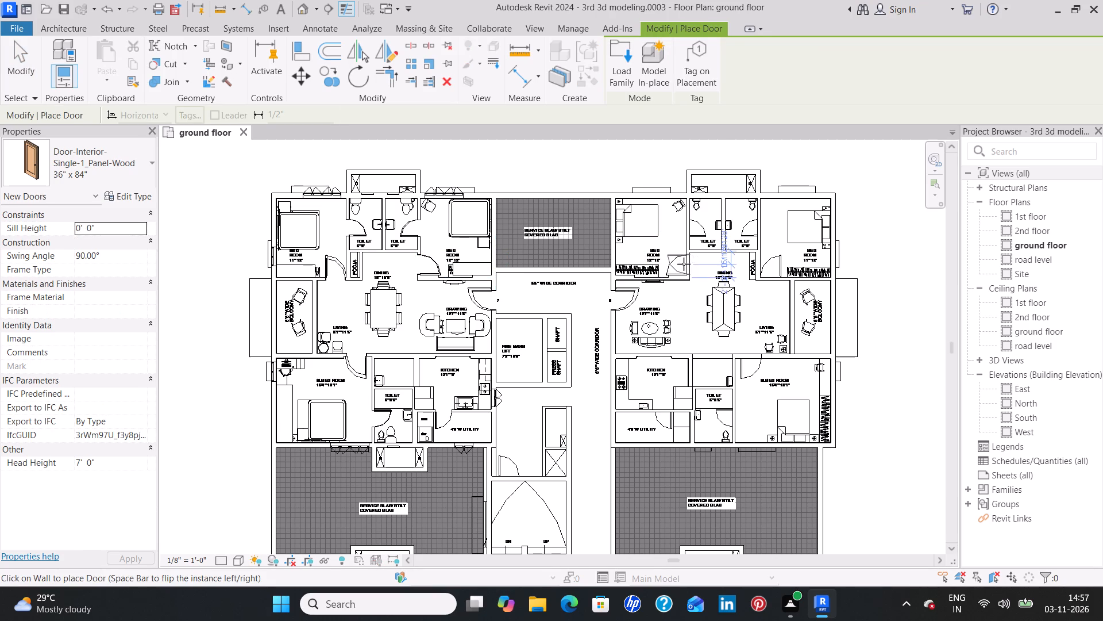
scroll(682, 264, up, 4)
middle_drag(677, 268, 476, 280)
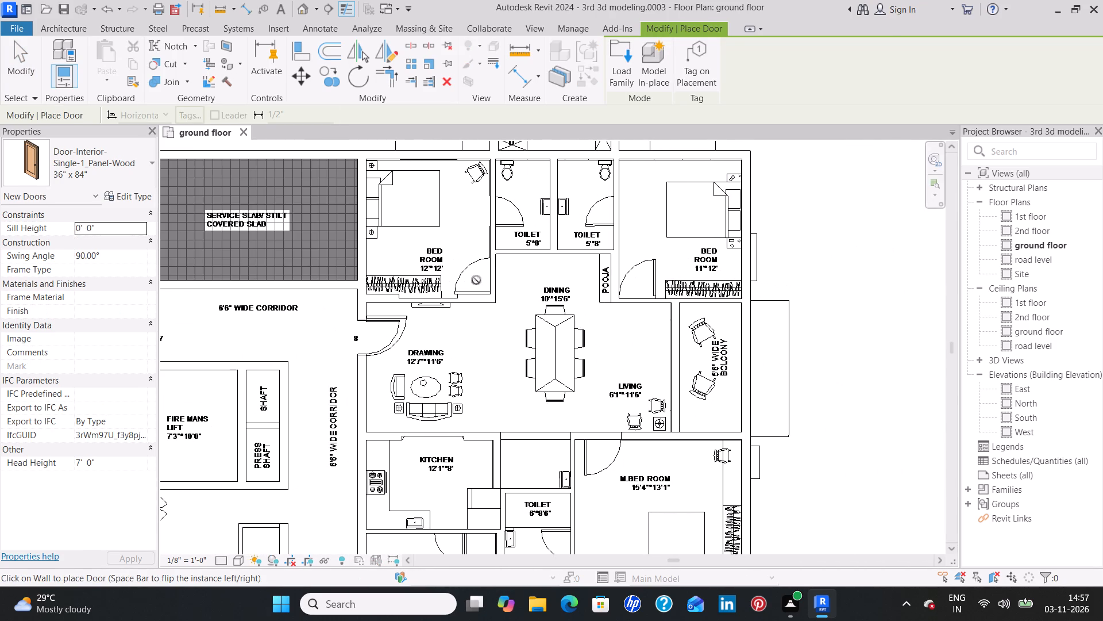
key(space)
click(489, 277)
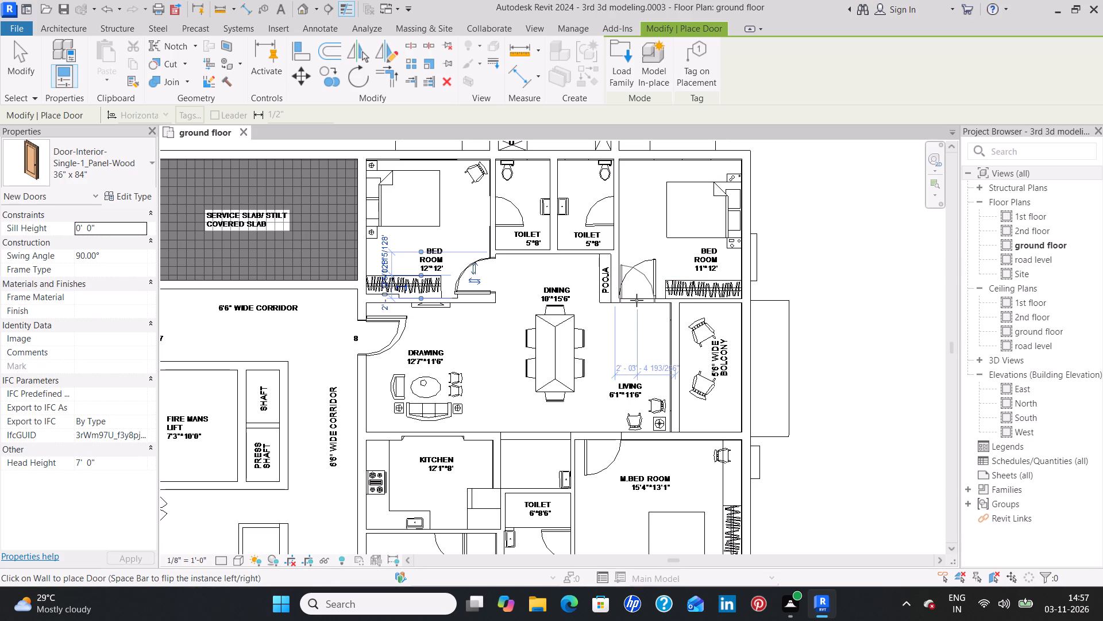
key(space)
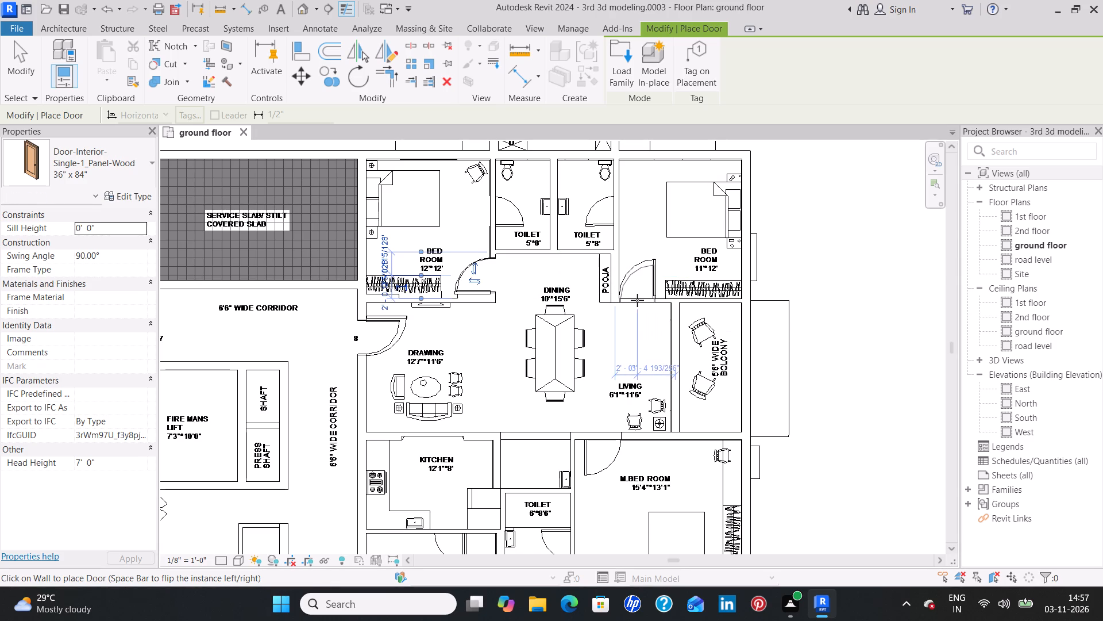
click(637, 300)
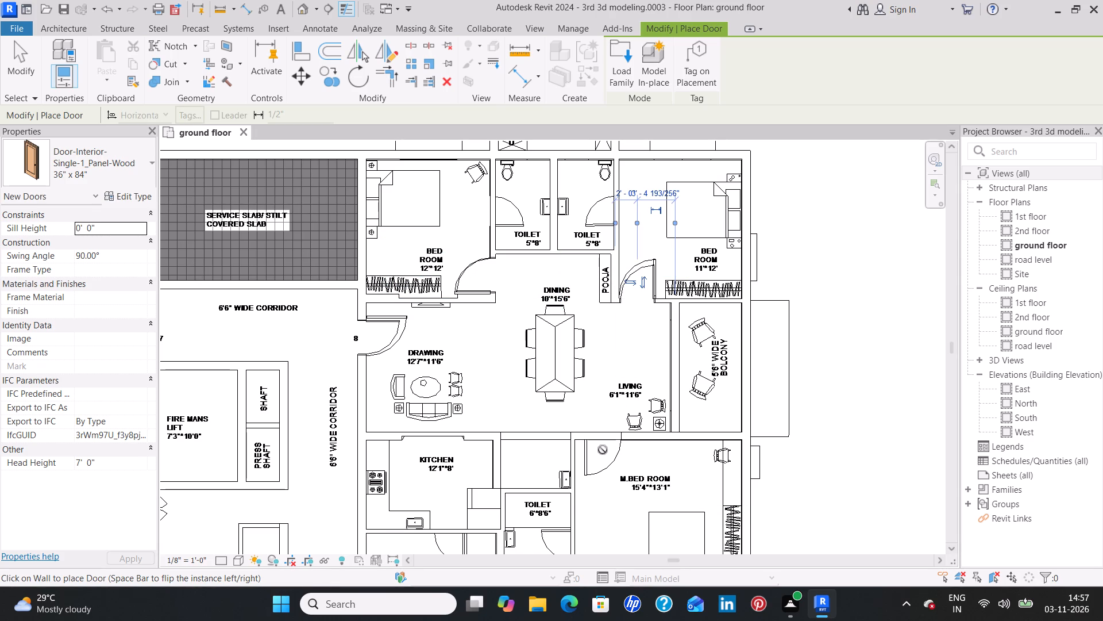
click(600, 441)
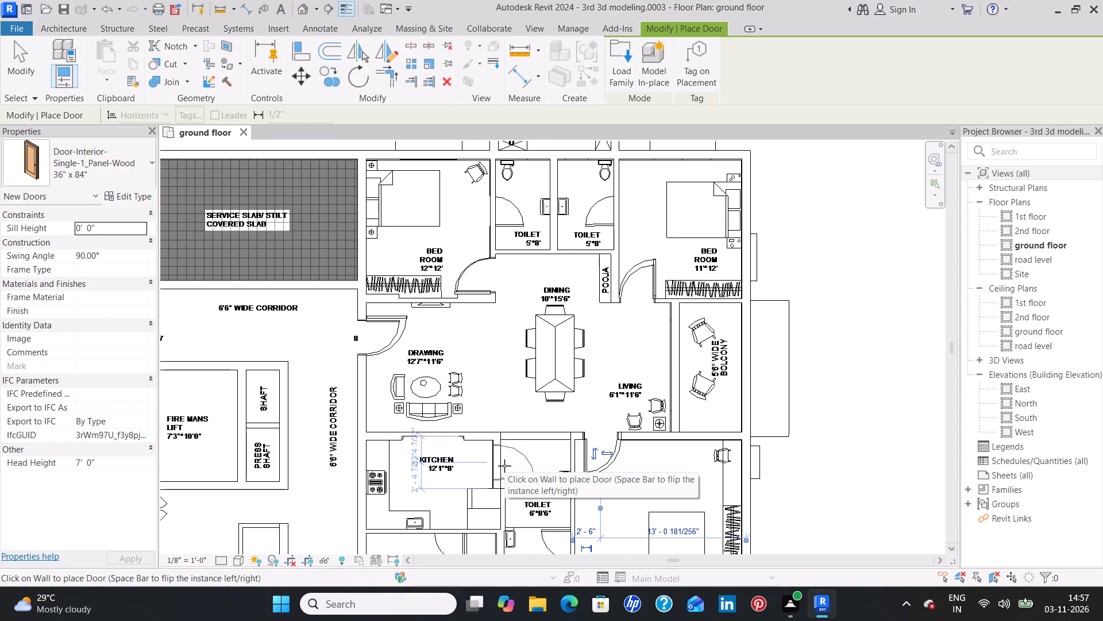
Place 36" x 84" Single-1_Panel-Wood doors at both bedrooms and the master bedroom of the east flat opposite the arched staircase.
scroll(504, 466, down, 3)
middle_drag(571, 520, 571, 474)
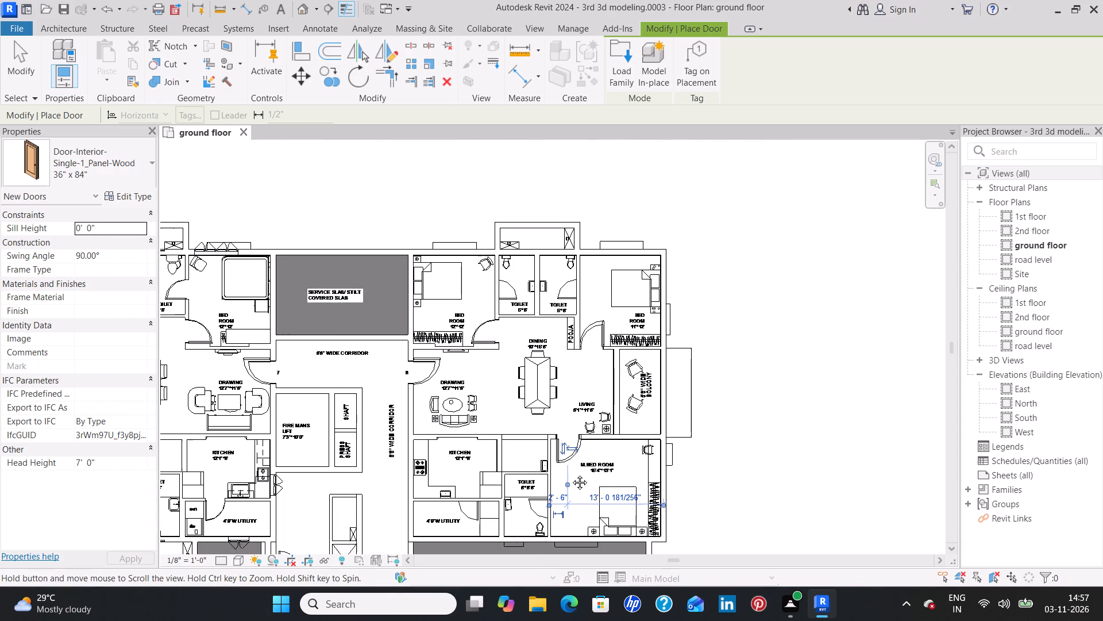
middle_drag(571, 474, 660, 259)
middle_drag(675, 429, 661, 239)
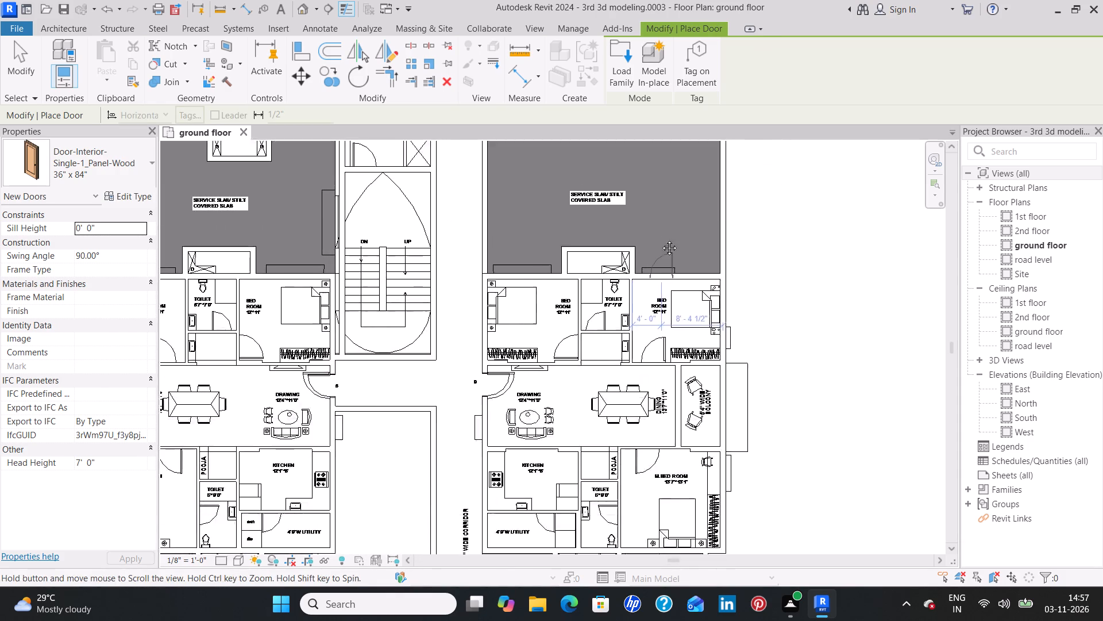
middle_drag(661, 239, 660, 214)
click(648, 299)
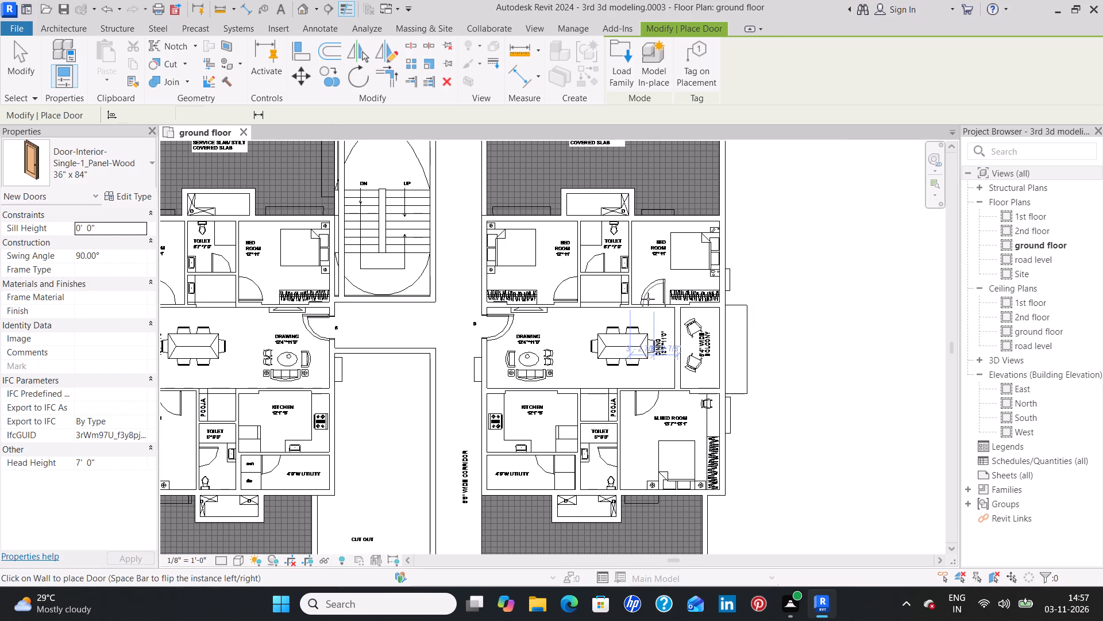
key(space)
click(579, 292)
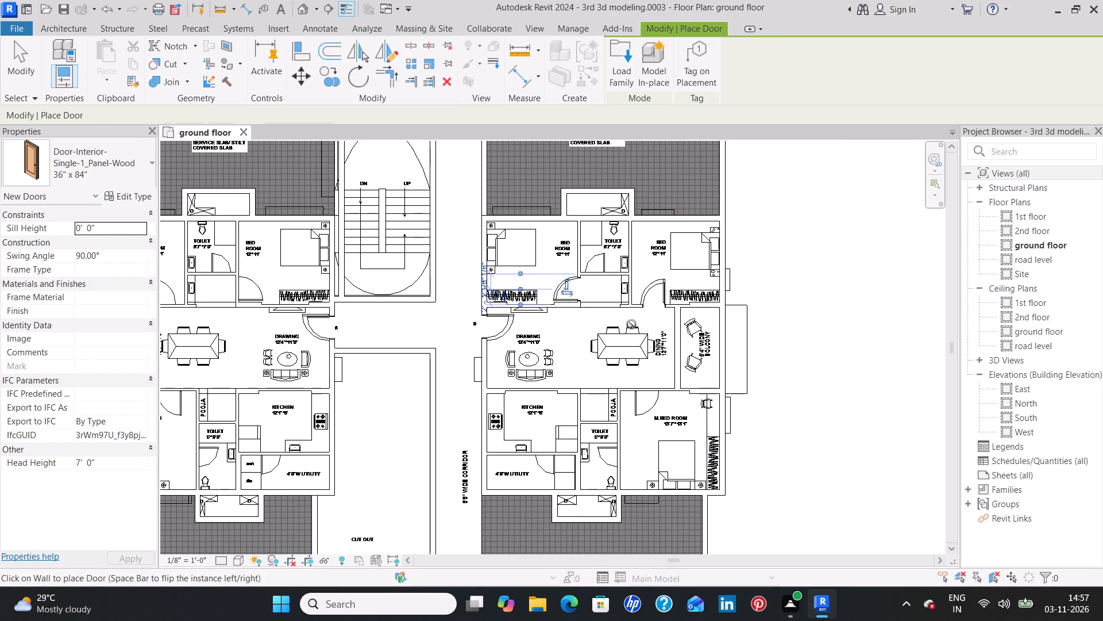
key(space)
click(647, 393)
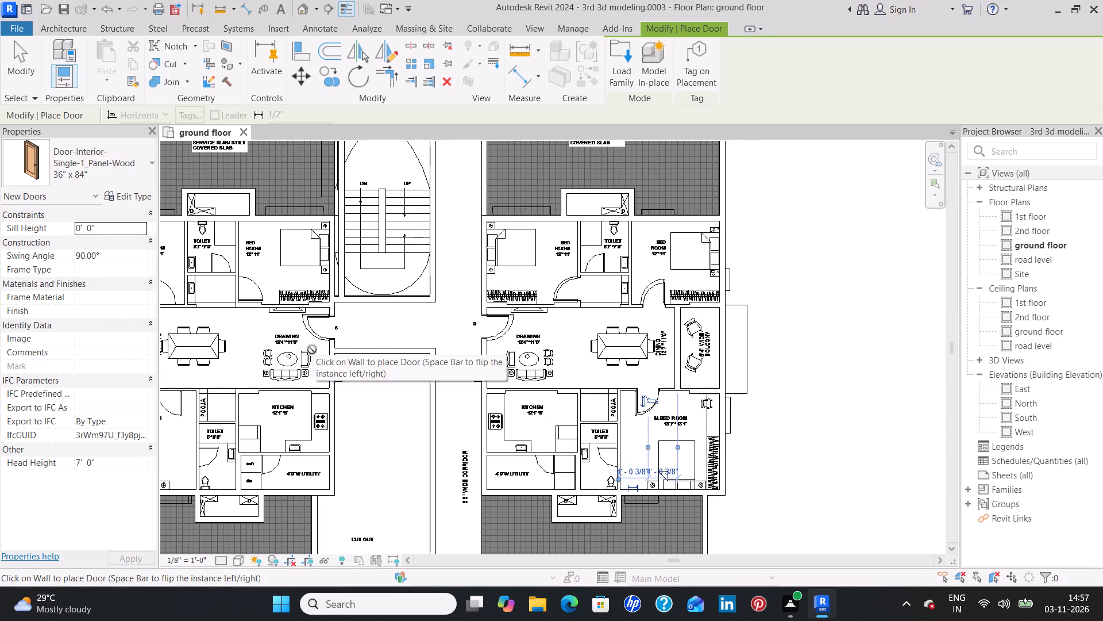
Place 36" x 84" Single-1_Panel-Wood doors at both bedrooms and the master bedroom of the west flat beside the arched staircase, following the traced swings.
middle_drag(375, 328, 548, 321)
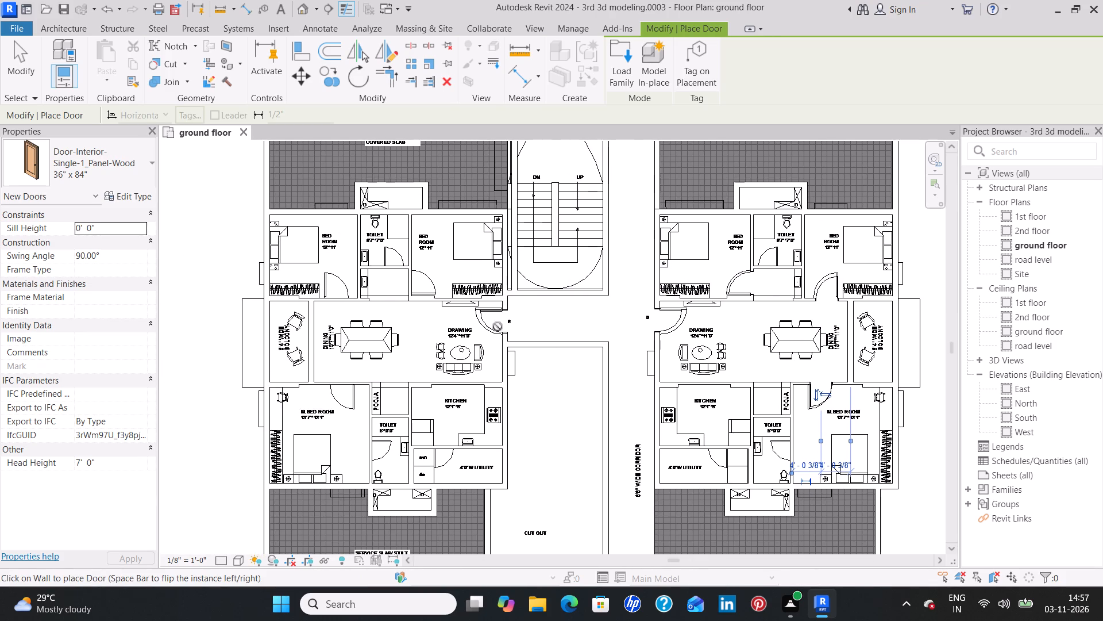
click(413, 282)
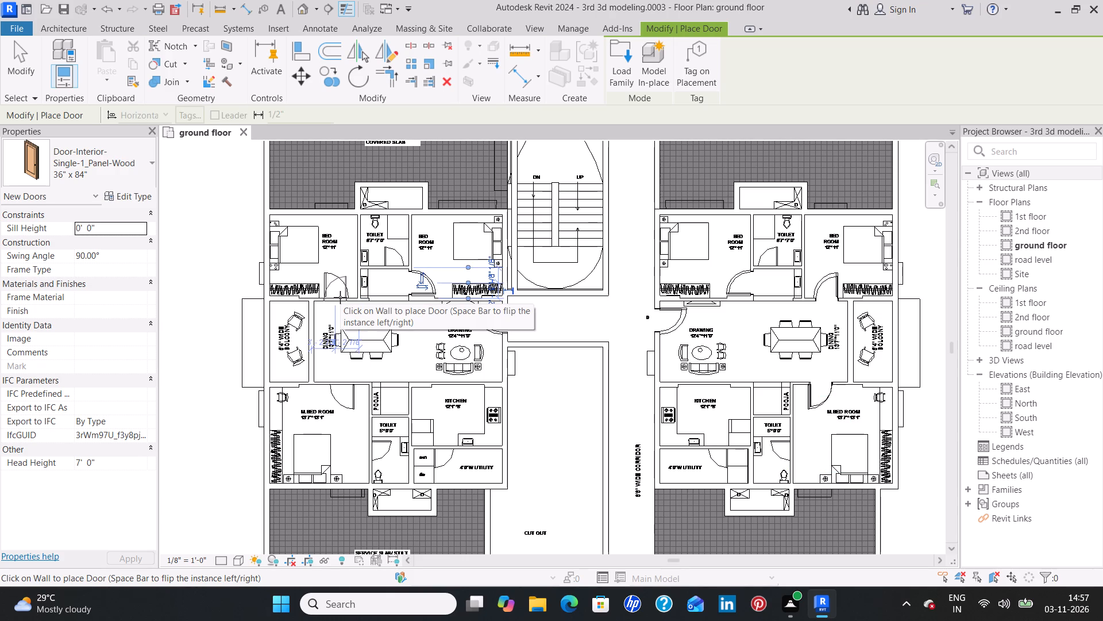
key(space)
click(340, 297)
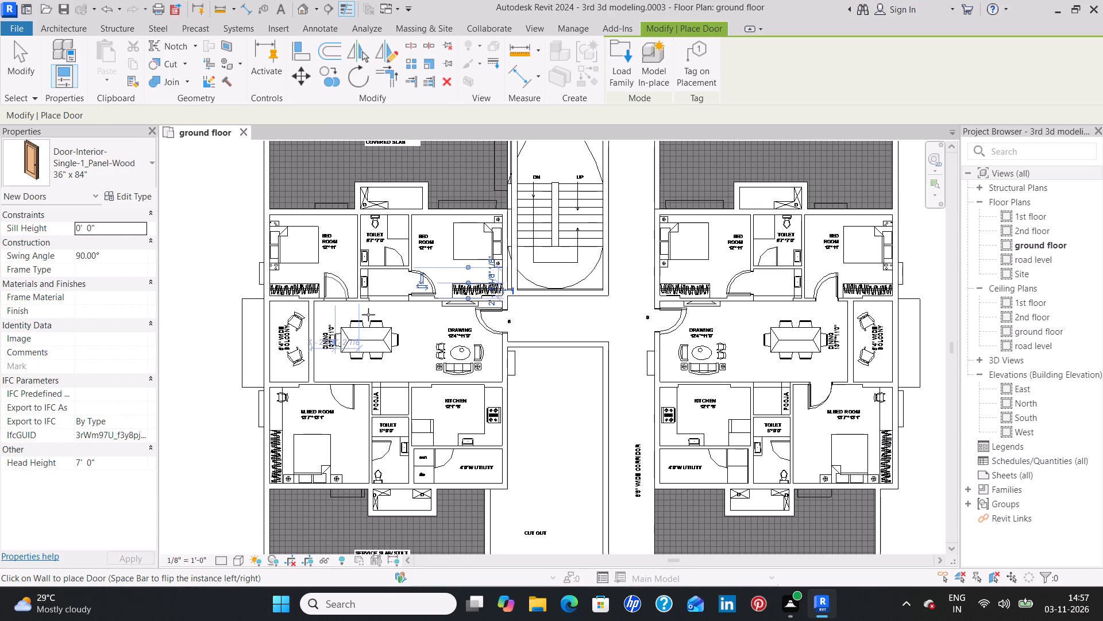
click(344, 384)
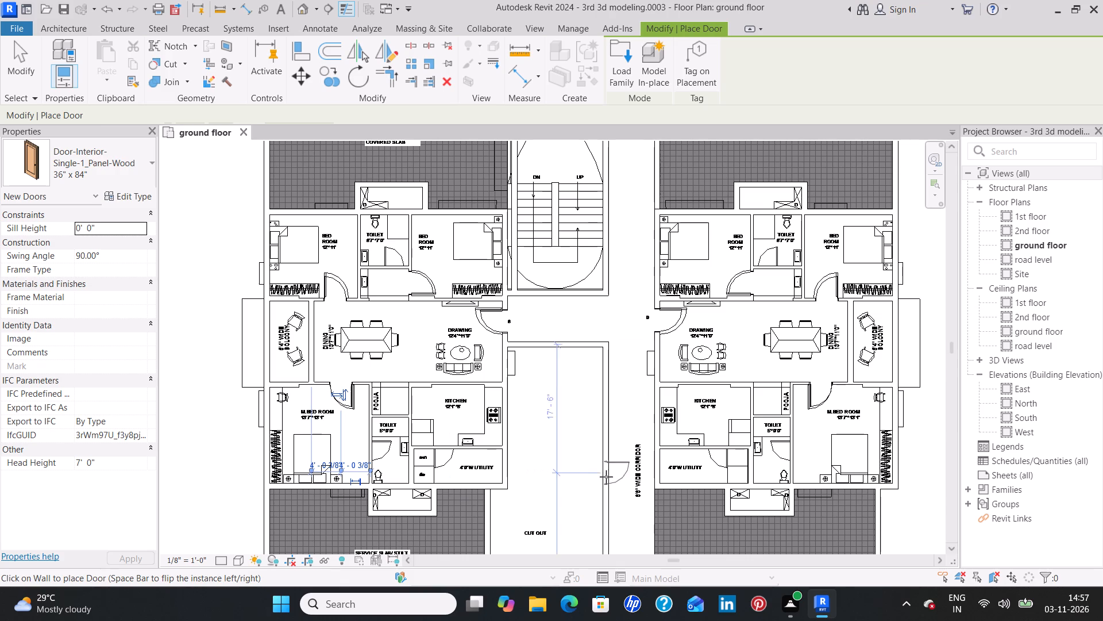
Place 36" x 84" Single-1_Panel-Wood doors at the bedroom and master bedroom of the west flat beside the CWS shaft.
middle_drag(564, 478, 533, 188)
middle_drag(519, 355, 562, 186)
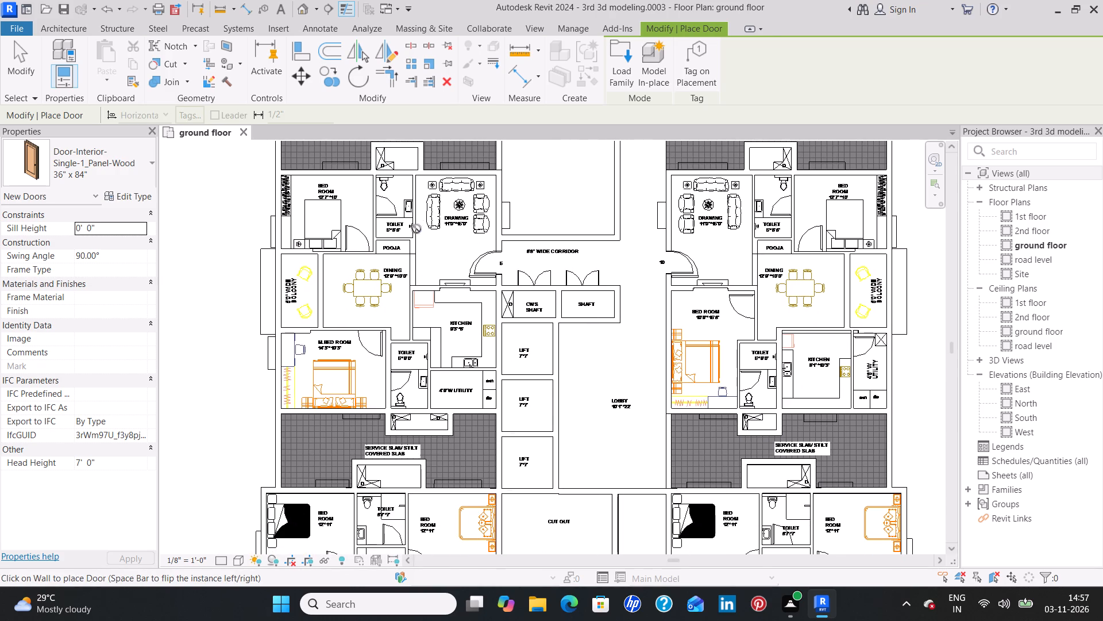
click(360, 245)
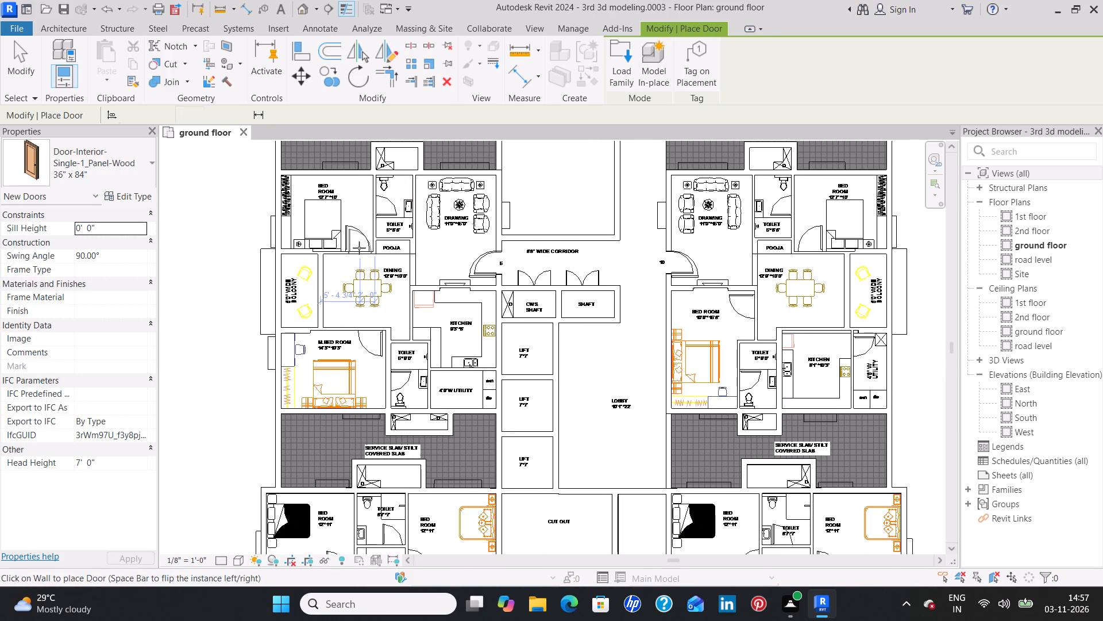
click(371, 332)
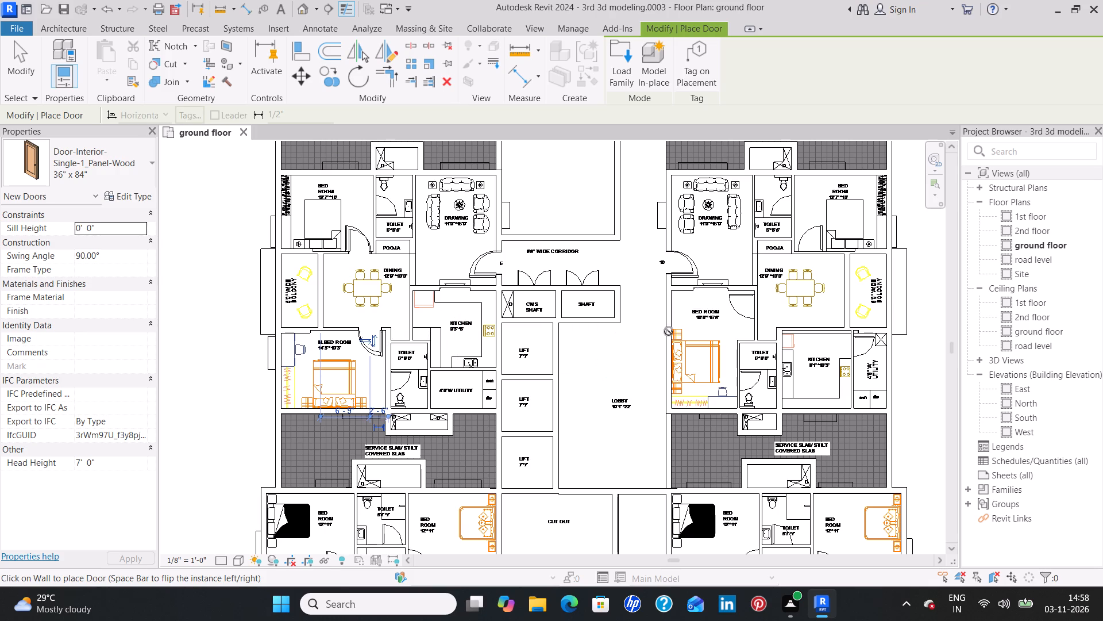
Place 36" x 84" Single-1_Panel-Wood doors at the two bedrooms of the east flat at entrance 10, following the traced swings.
key(space)
click(753, 308)
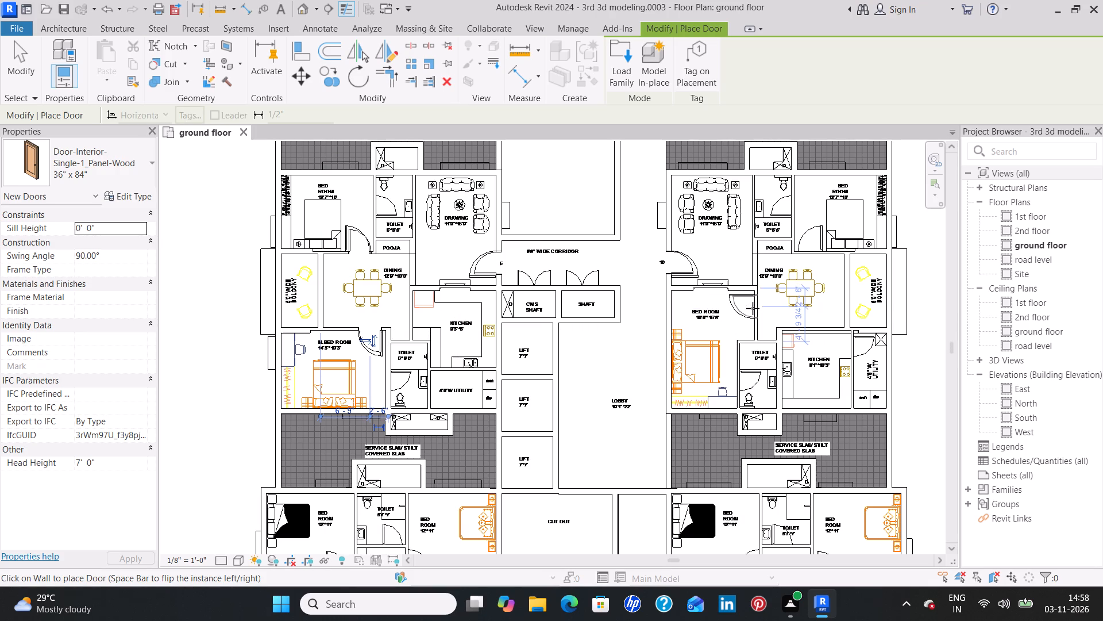
click(812, 250)
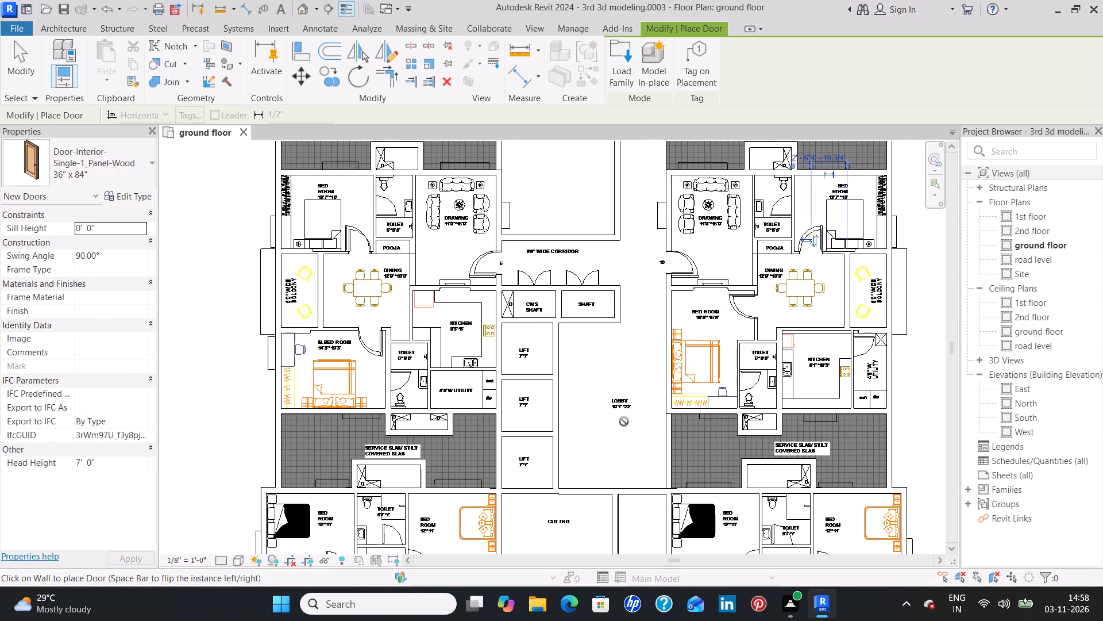
Place 36" x 84" Single-1_Panel-Wood doors at both 12'*11' bedrooms and the master bedroom of the flat at entrance 4.
middle_drag(583, 427, 581, 164)
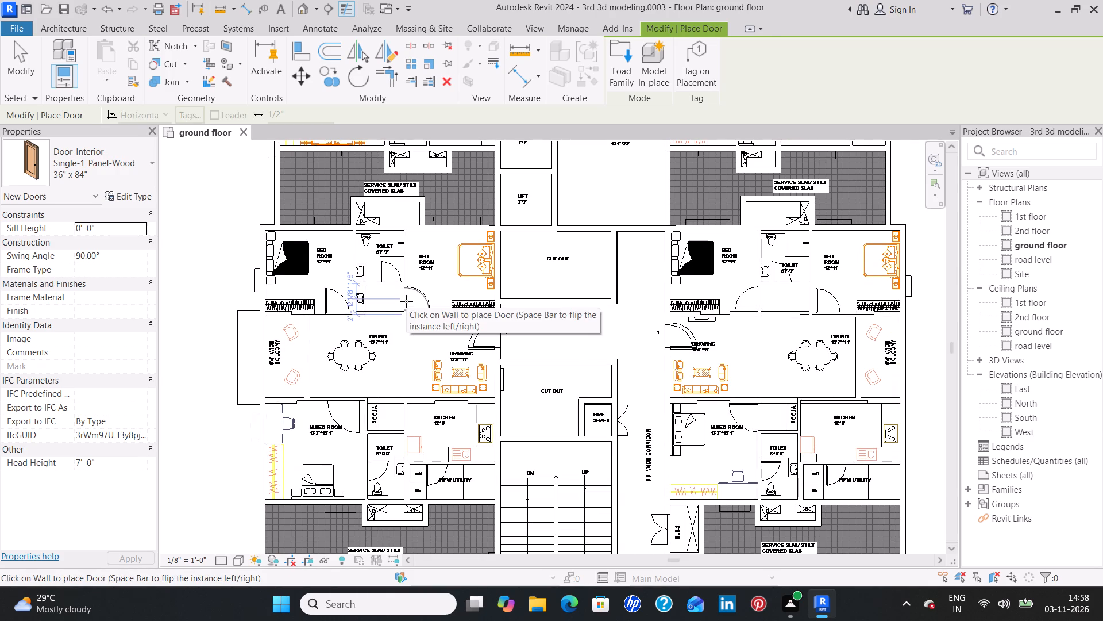
click(406, 301)
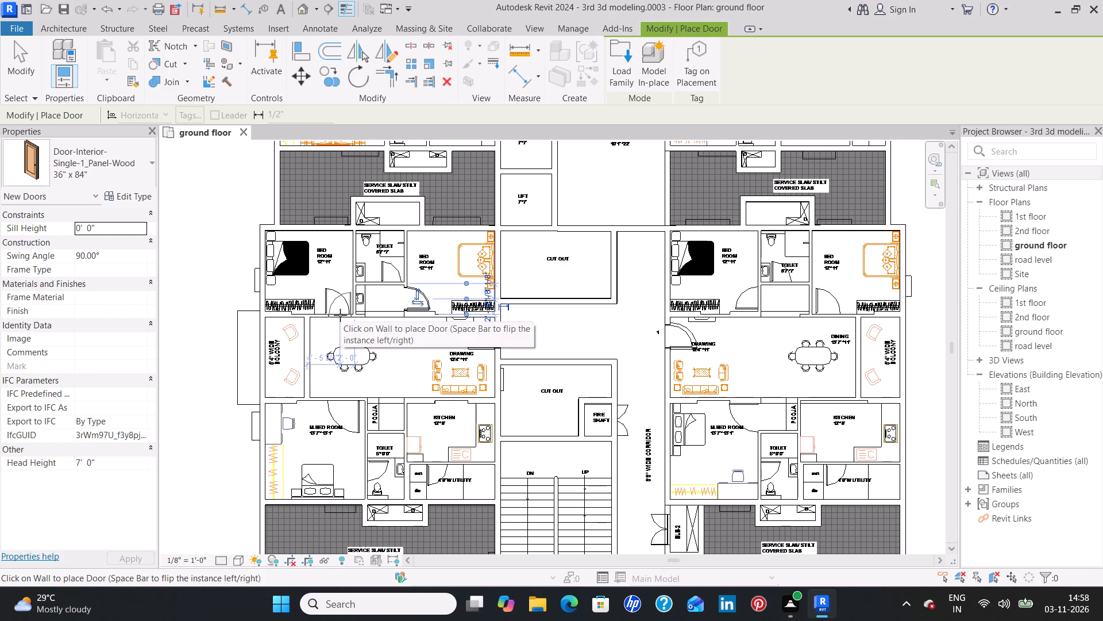
key(space)
scroll(340, 314, up, 3)
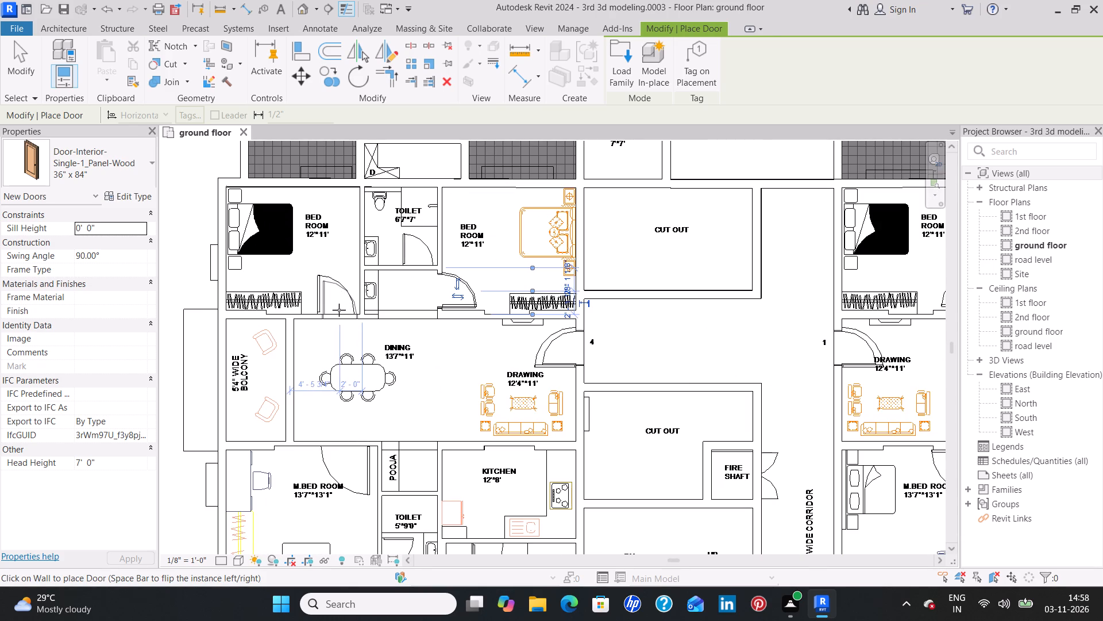
click(334, 310)
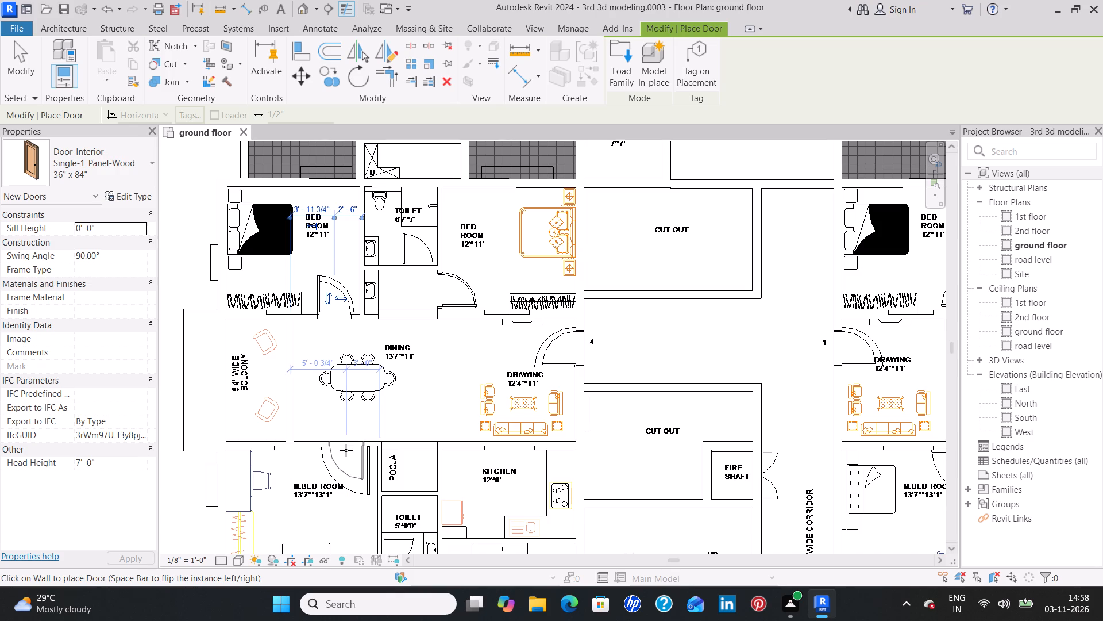
click(346, 450)
Place 36" x 84" Single-1_Panel-Wood doors at both 12'*11' bedrooms of the flat at entrance 1, following the traced swings.
scroll(483, 423, down, 3)
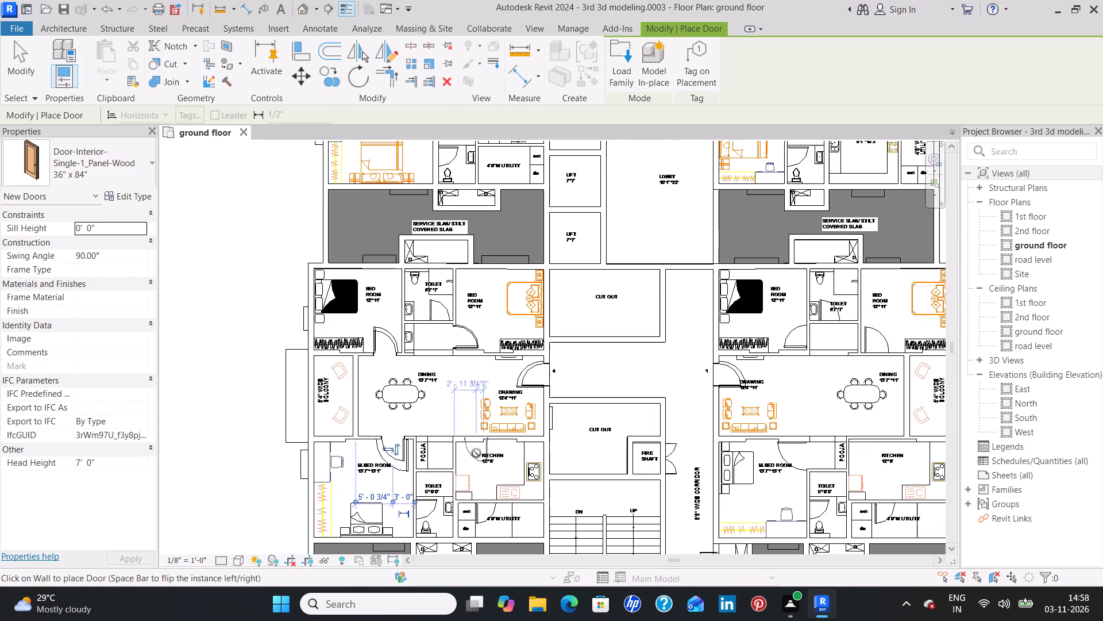
middle_drag(479, 483, 469, 361)
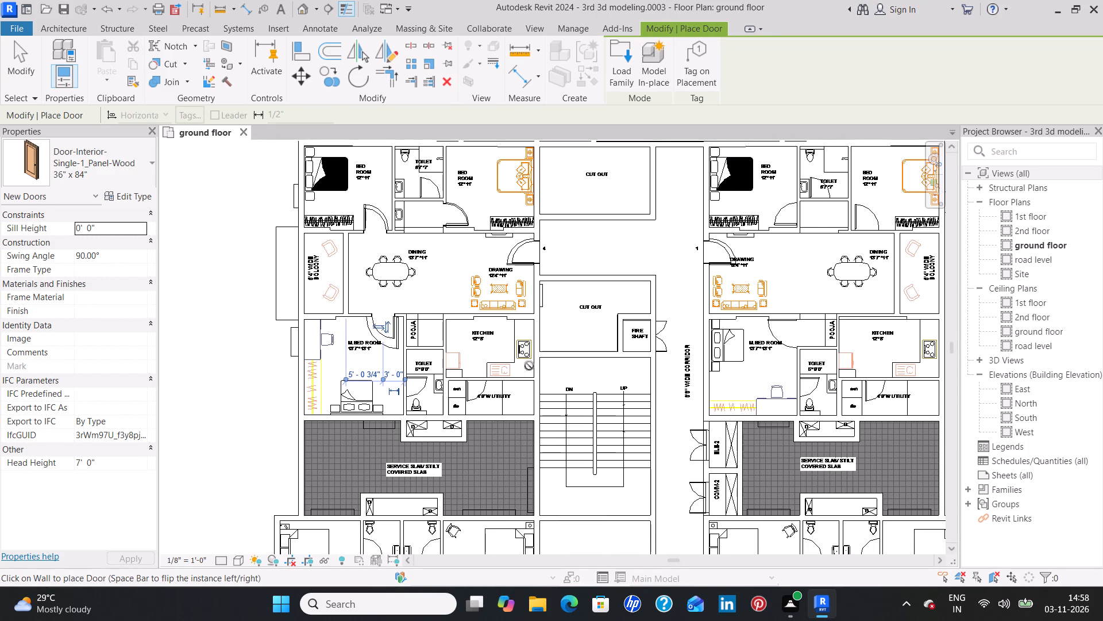
middle_drag(810, 340, 639, 379)
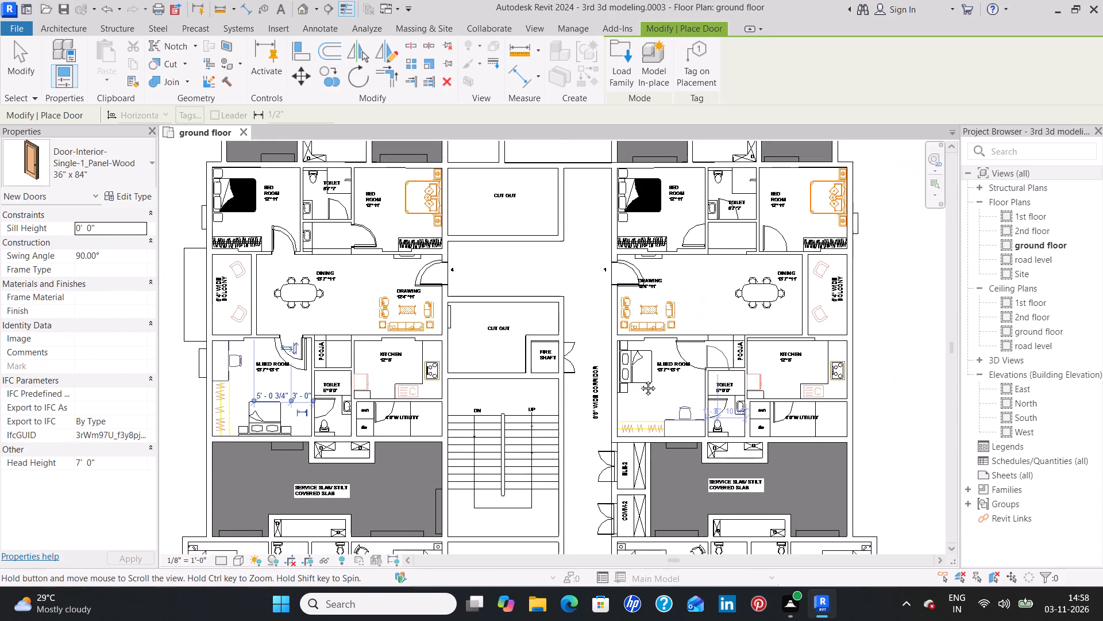
middle_drag(639, 379, 564, 410)
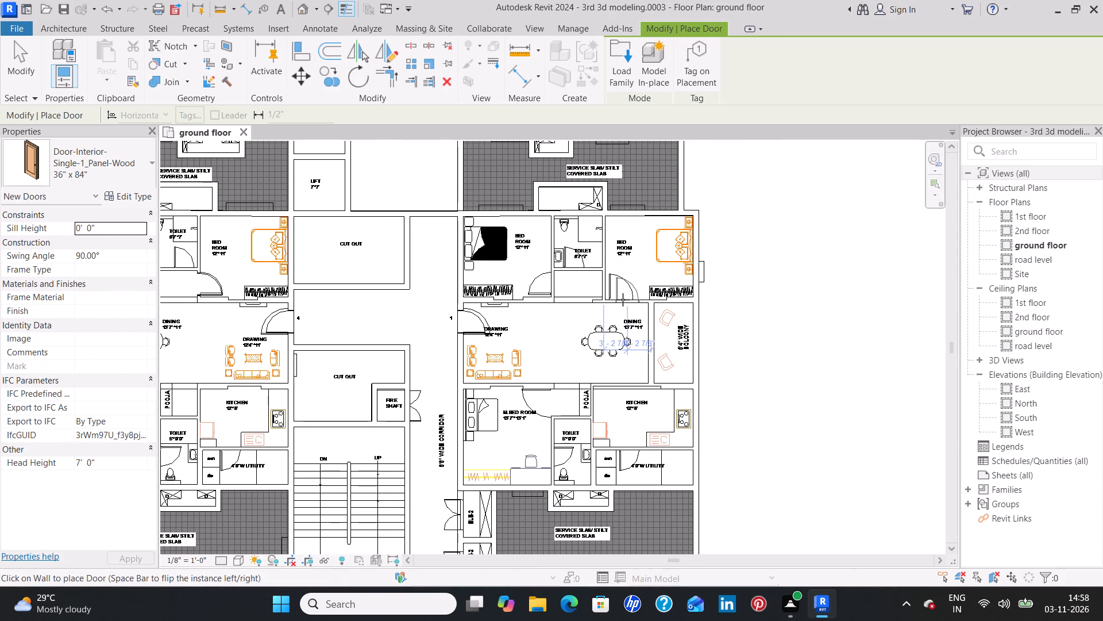
click(618, 298)
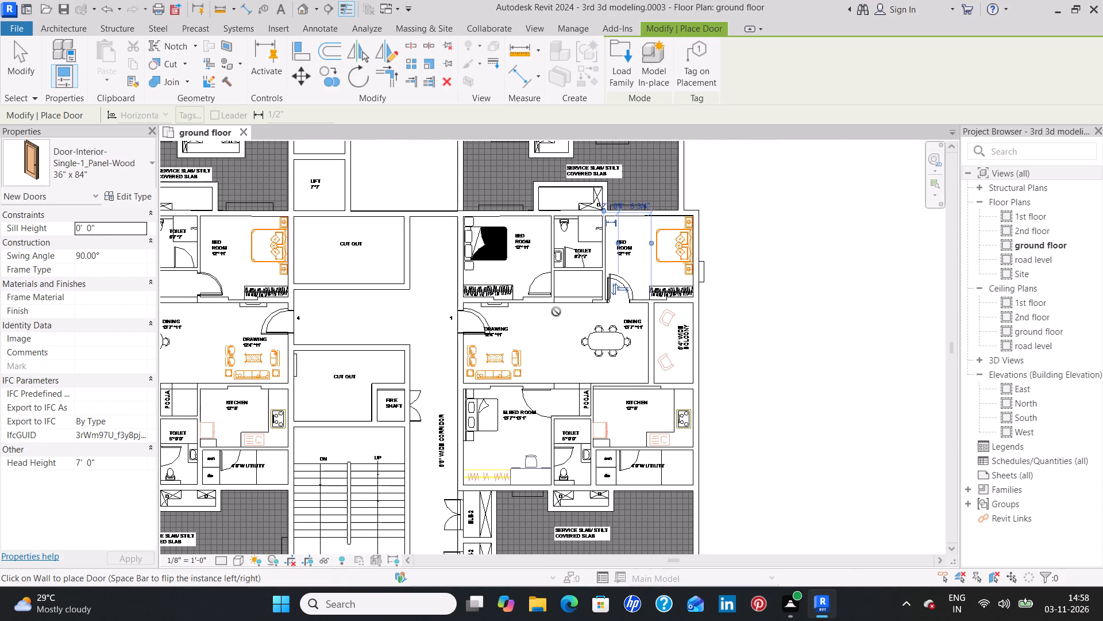
click(549, 287)
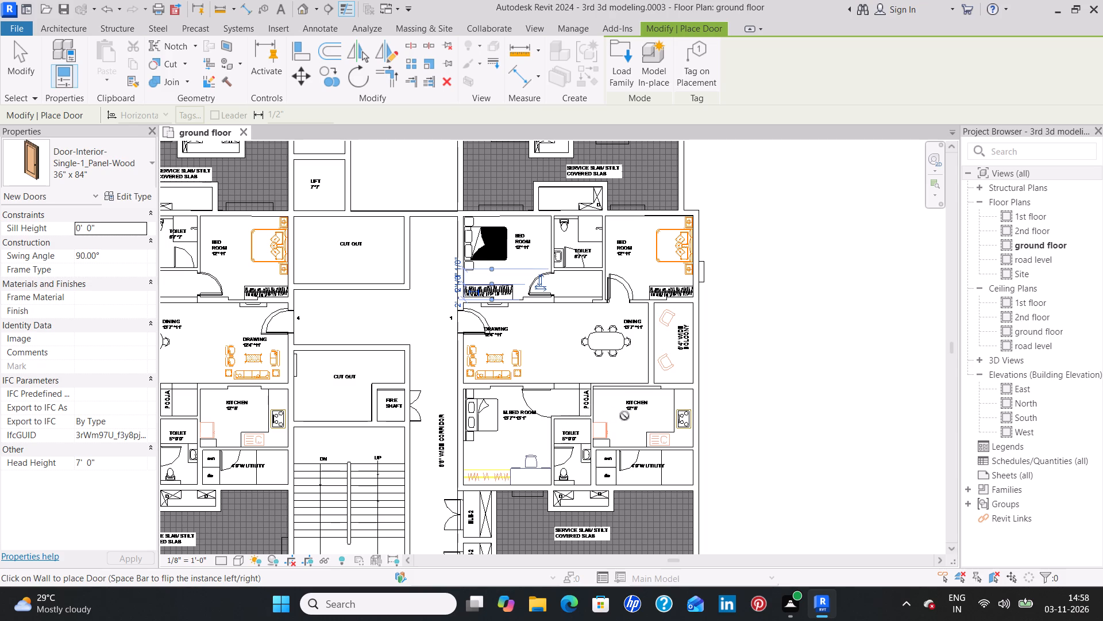
middle_drag(505, 462, 506, 448)
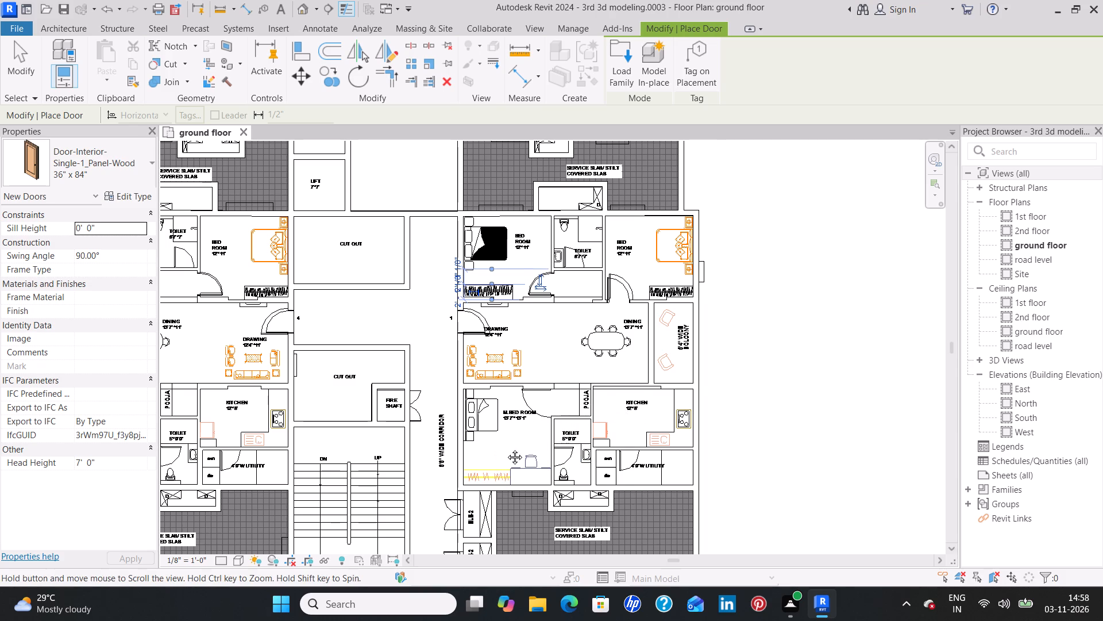
middle_drag(506, 448, 549, 304)
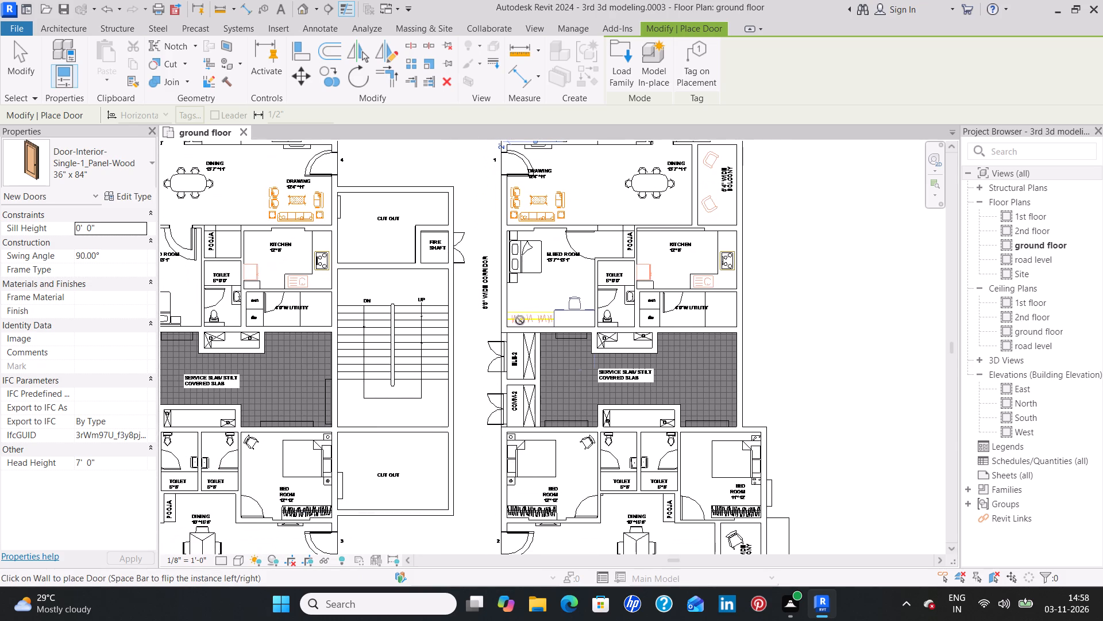
key(Escape)
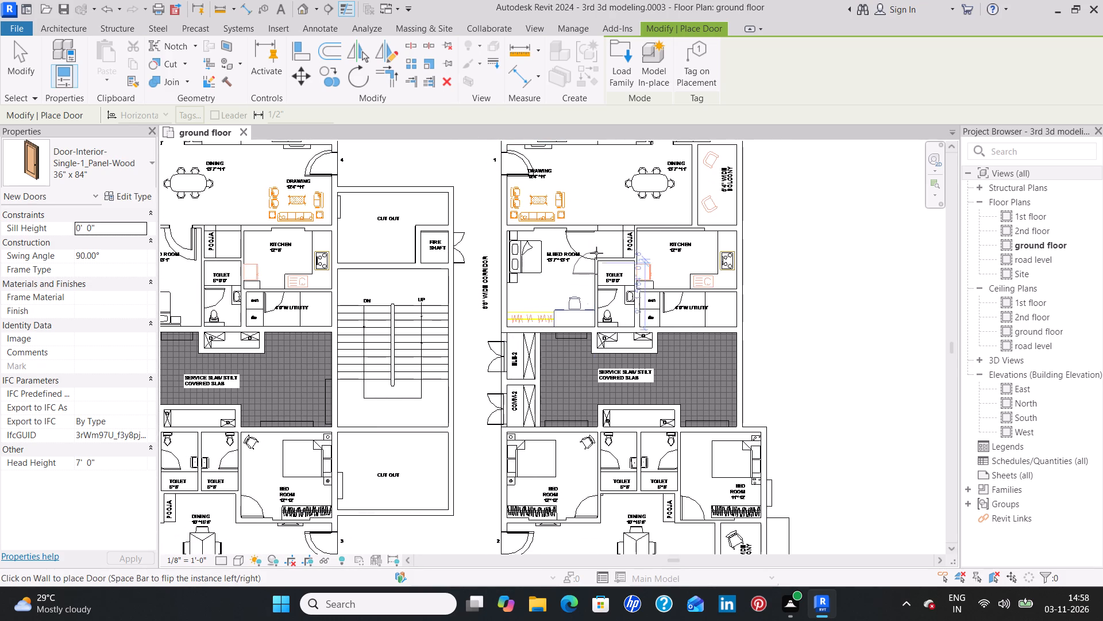
key(Escape)
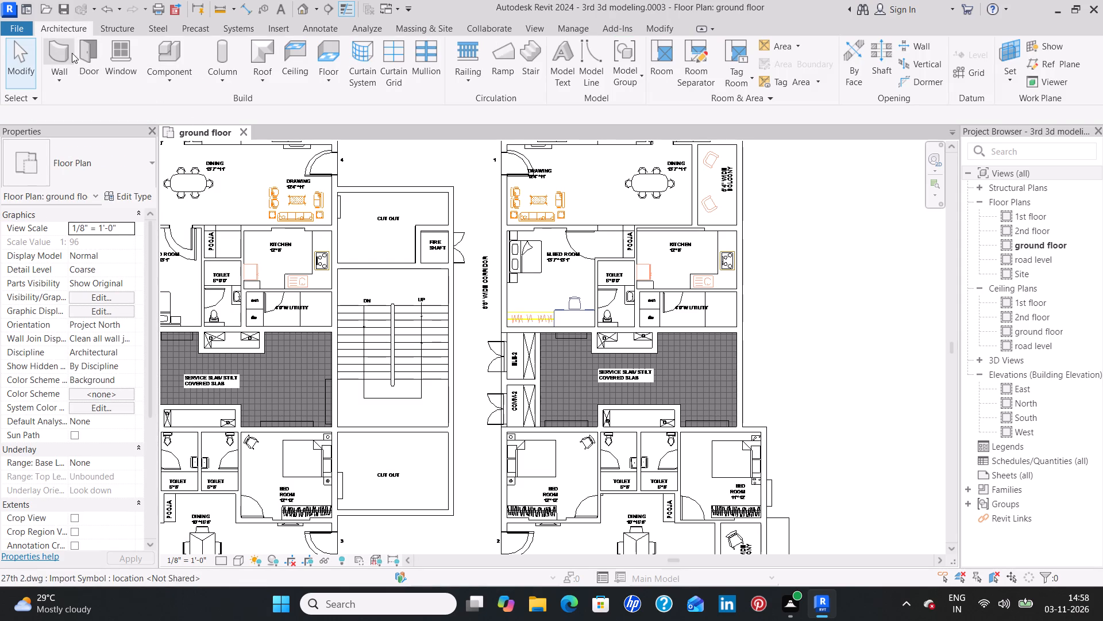
Draw the missing Generic - 4.5" wall beside the master bedroom door of the flat at entrance 1, from the toilet corner to the dining-side wall.
click(59, 51)
click(96, 172)
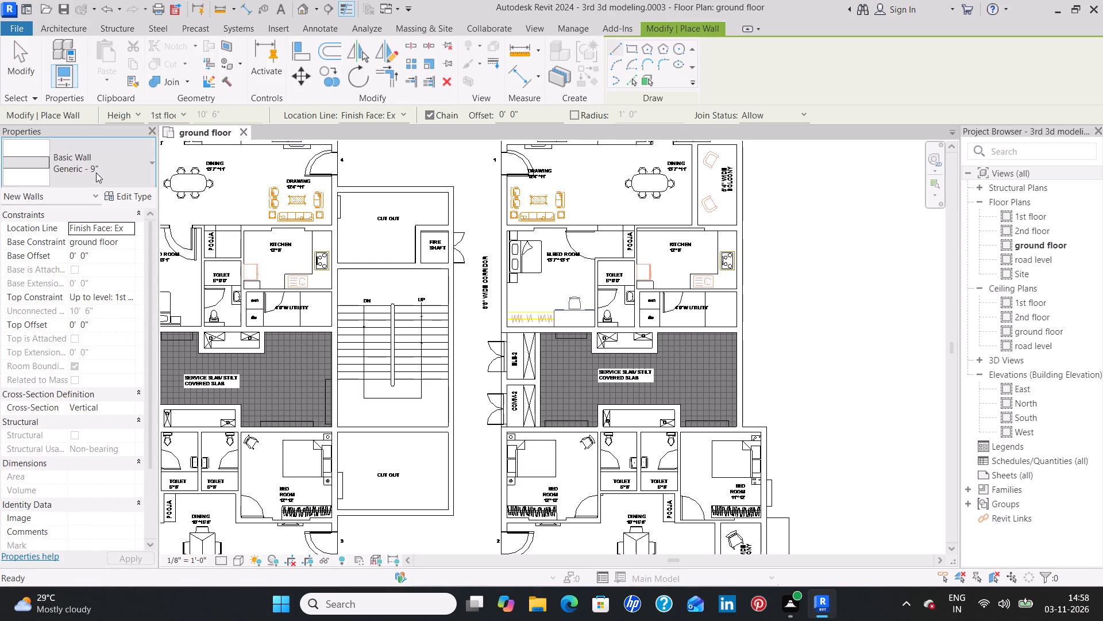
scroll(95, 300, up, 3)
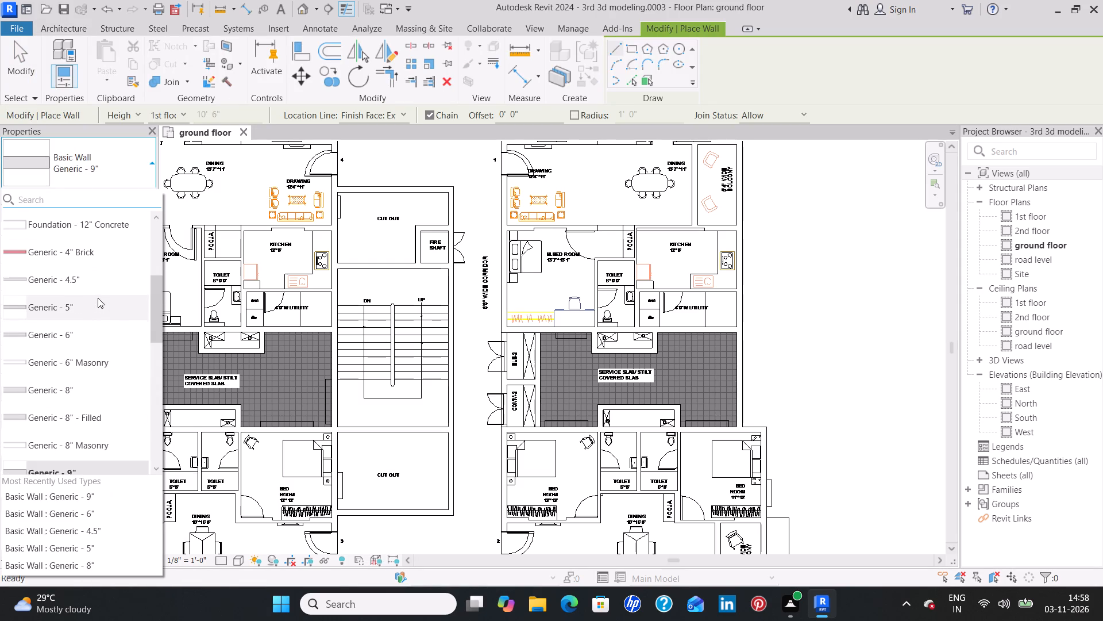
click(98, 279)
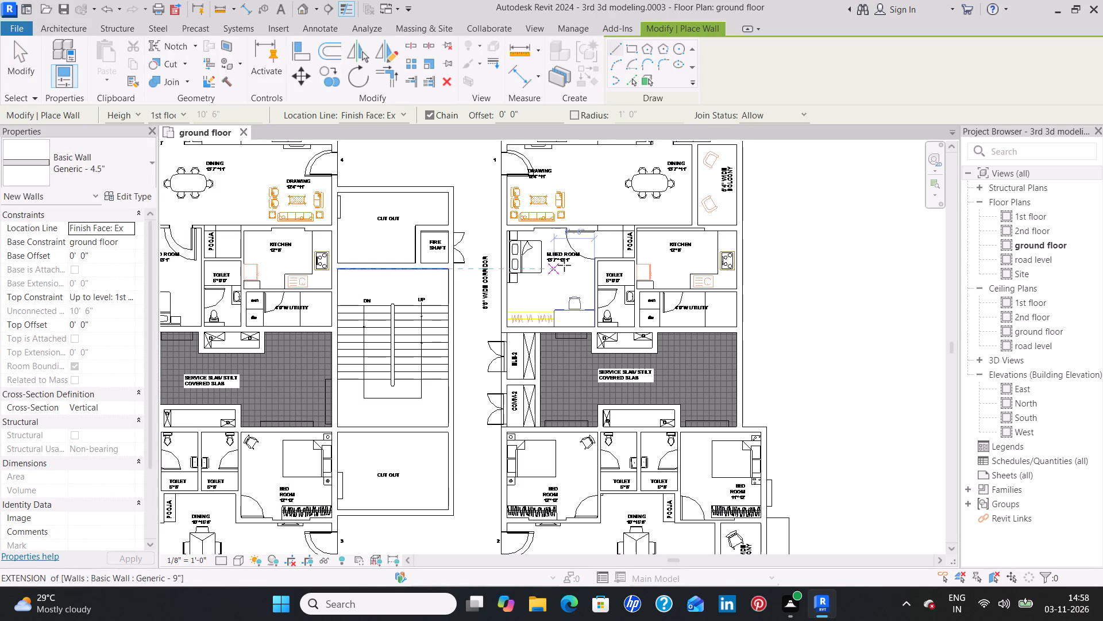
scroll(596, 237, up, 6)
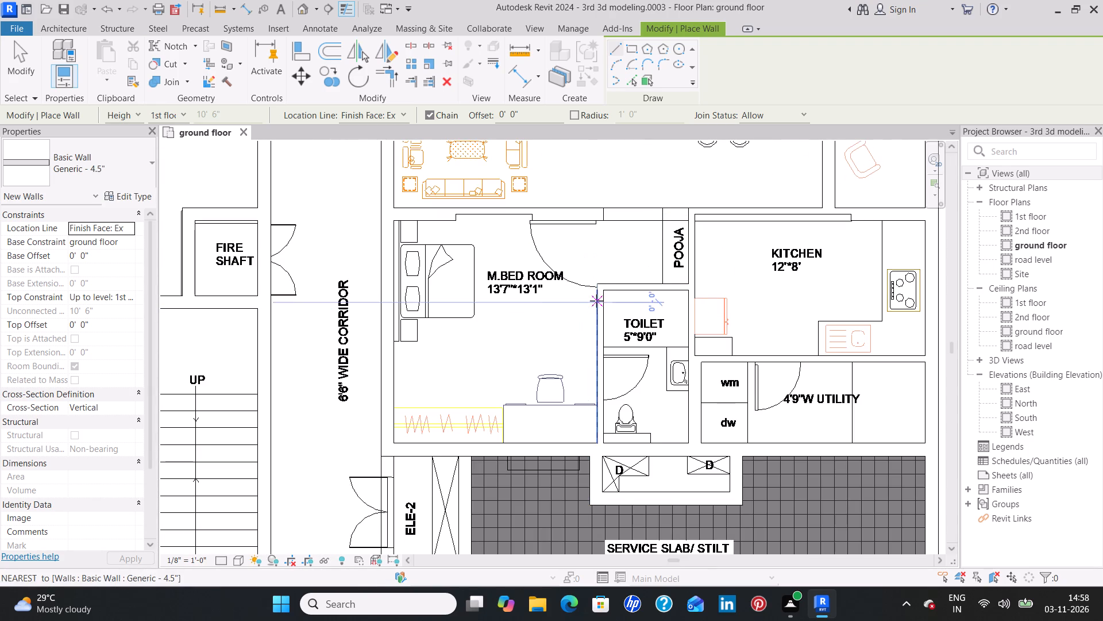
click(602, 290)
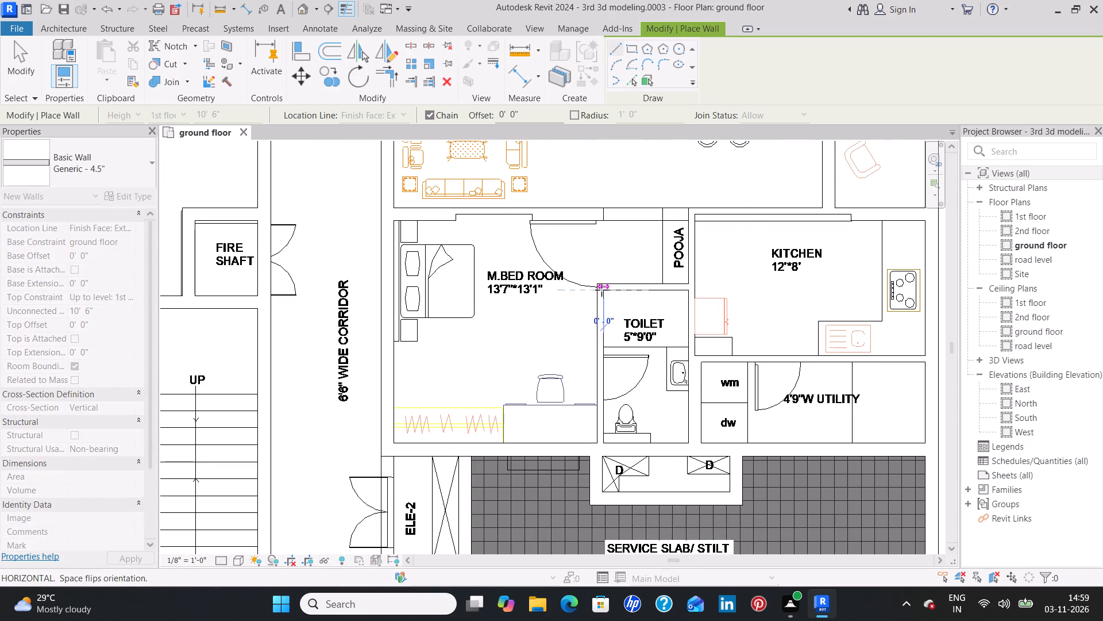
key(space)
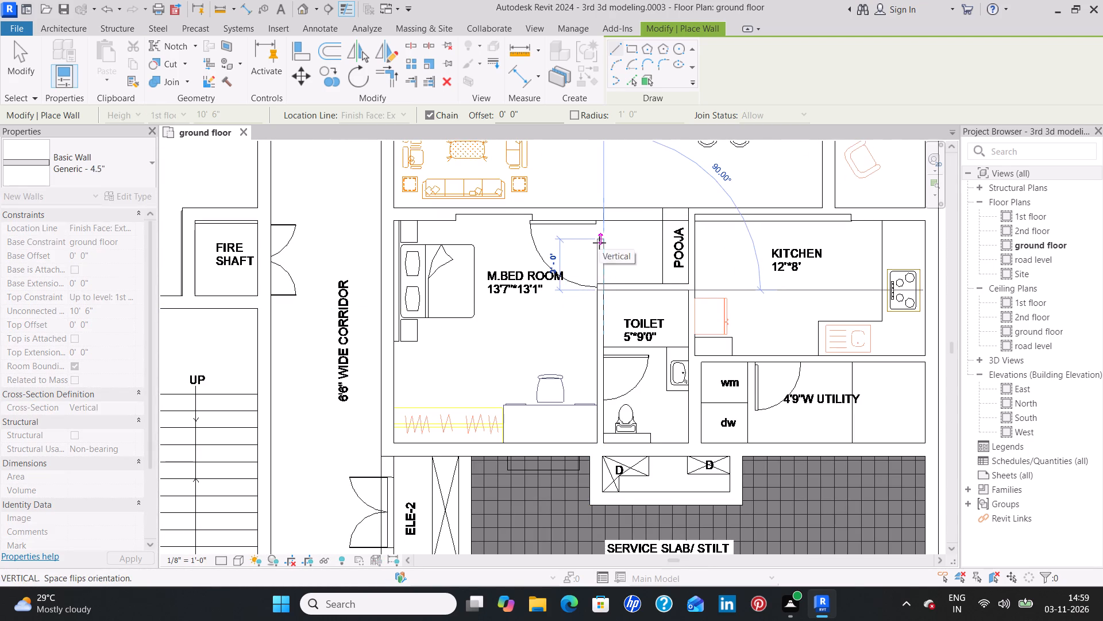
click(599, 220)
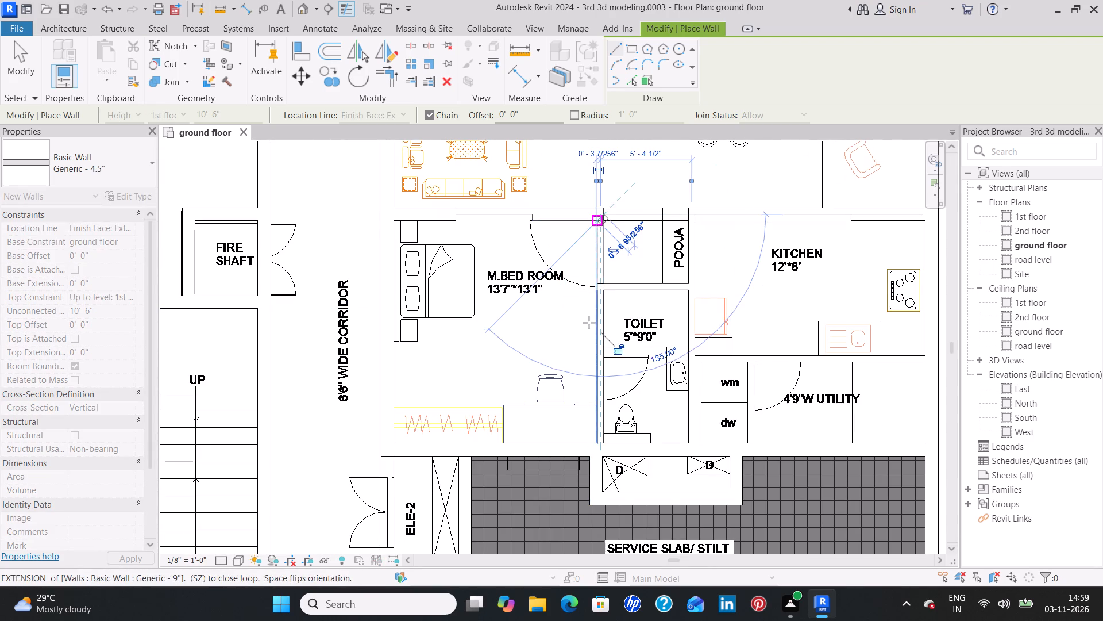
key(Escape)
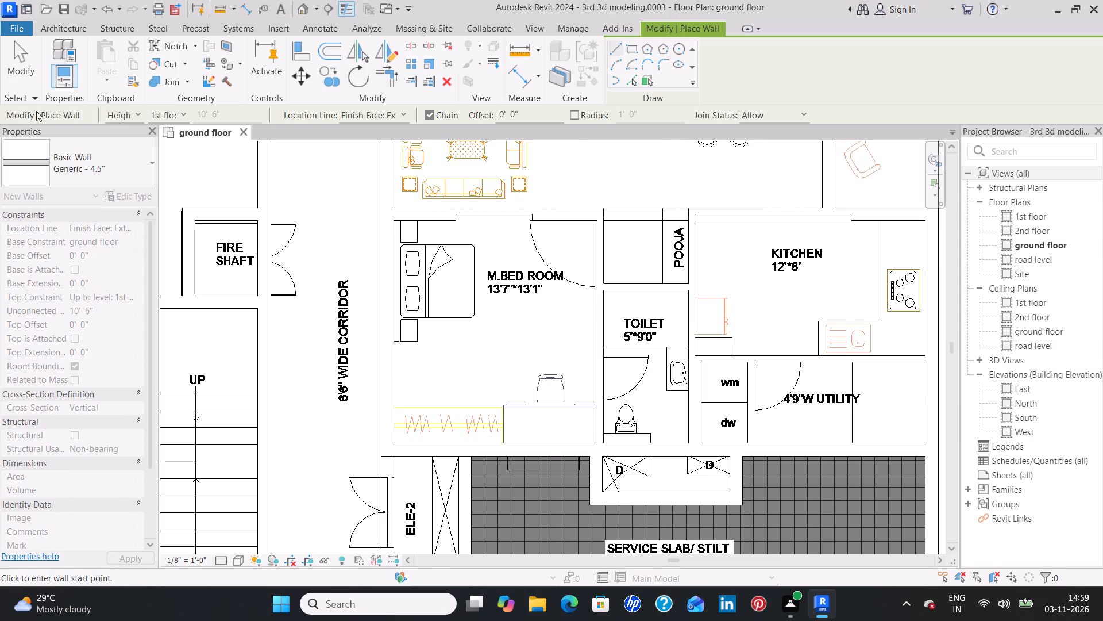
key(Escape)
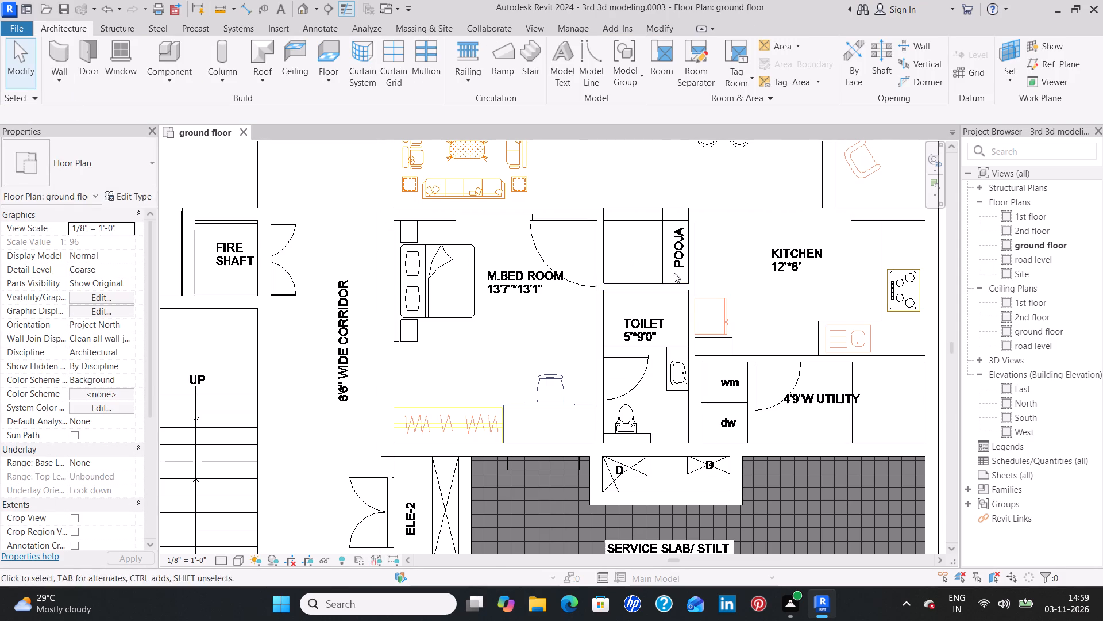
Place a matching 36" x 84" Single-1_Panel-Wood door at the master bedroom of the flat at entrance 1, in the new 4.5" wall.
scroll(674, 273, down, 2)
middle_drag(635, 201, 579, 373)
click(545, 237)
text(cs)
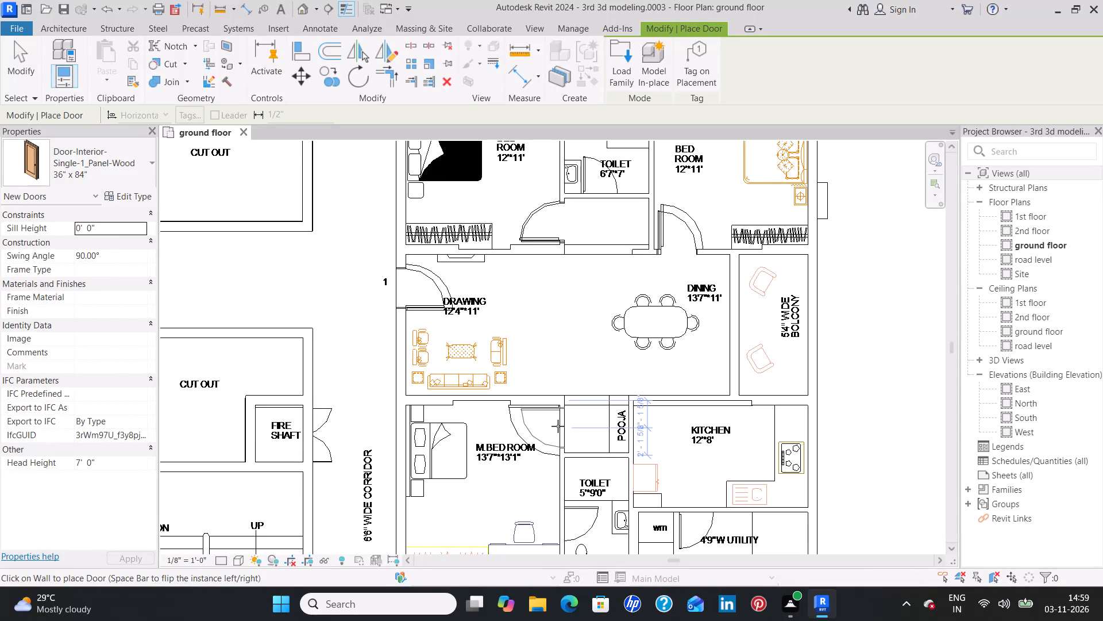
click(560, 427)
Place 36" x 84" Single-1_Panel-Wood doors at both bedrooms and the master bedroom of the flat at entrance 3, following the traced swings.
scroll(524, 507, down, 2)
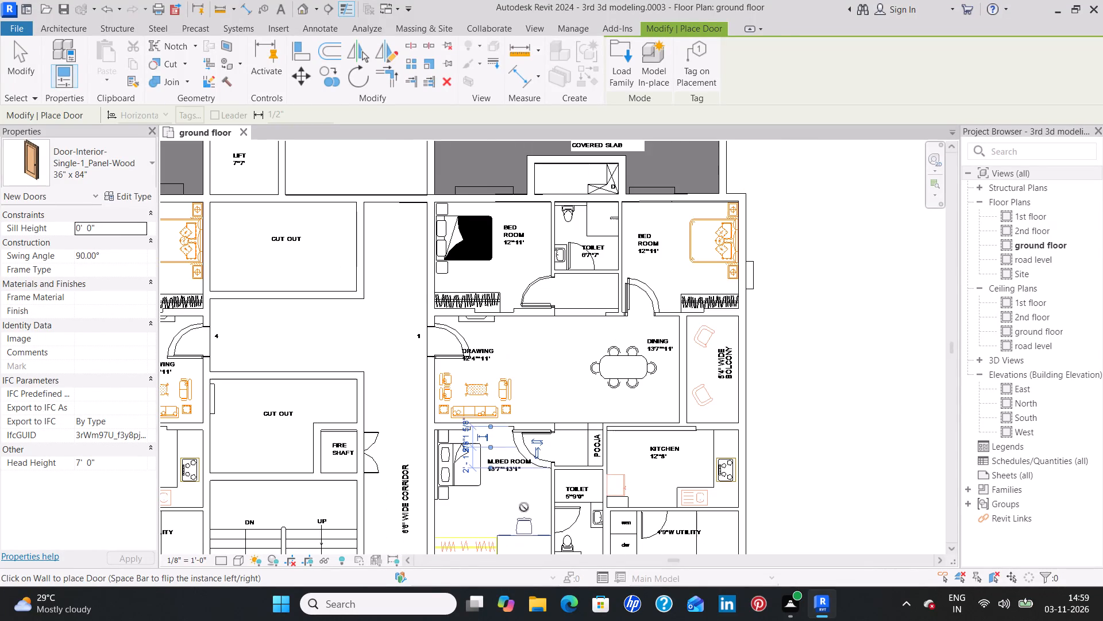
middle_drag(524, 504, 550, 298)
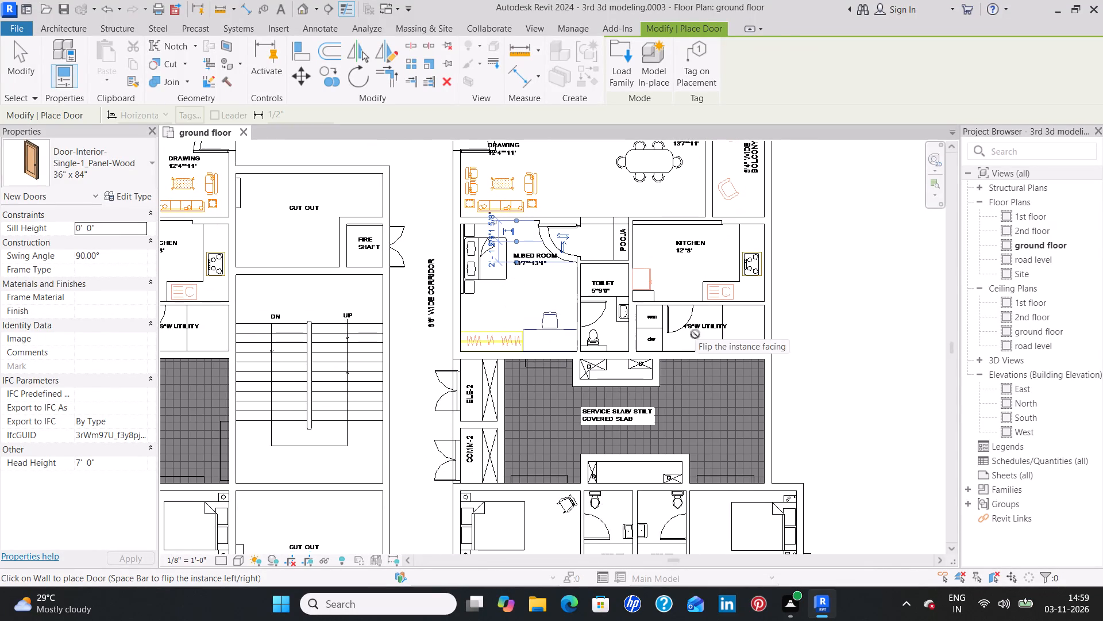
middle_drag(368, 429, 546, 424)
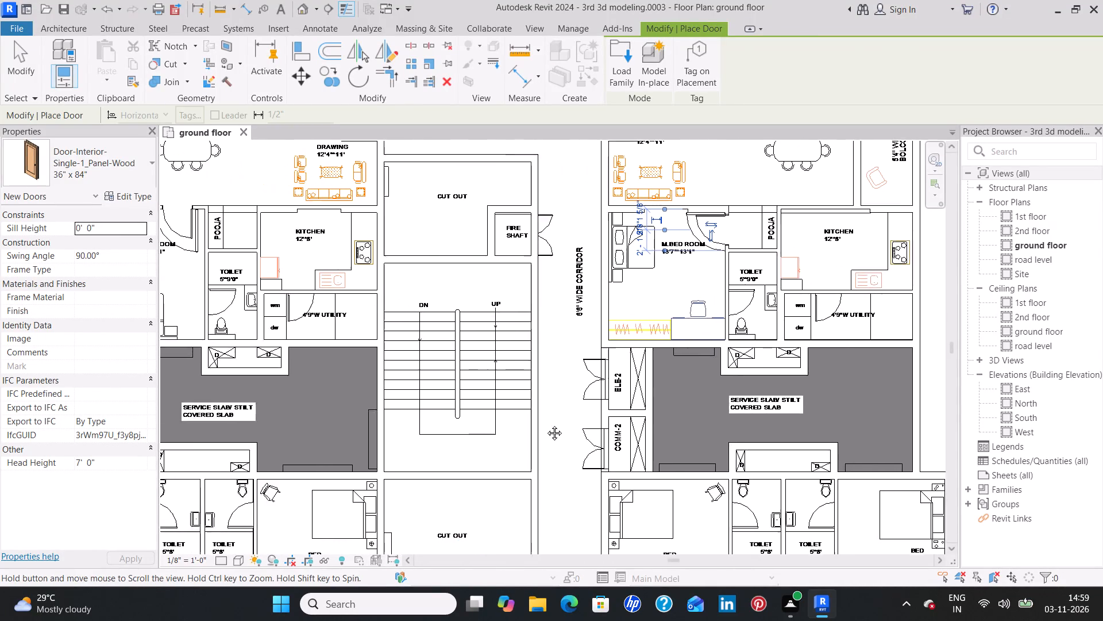
middle_drag(546, 424, 589, 436)
middle_drag(354, 474, 356, 458)
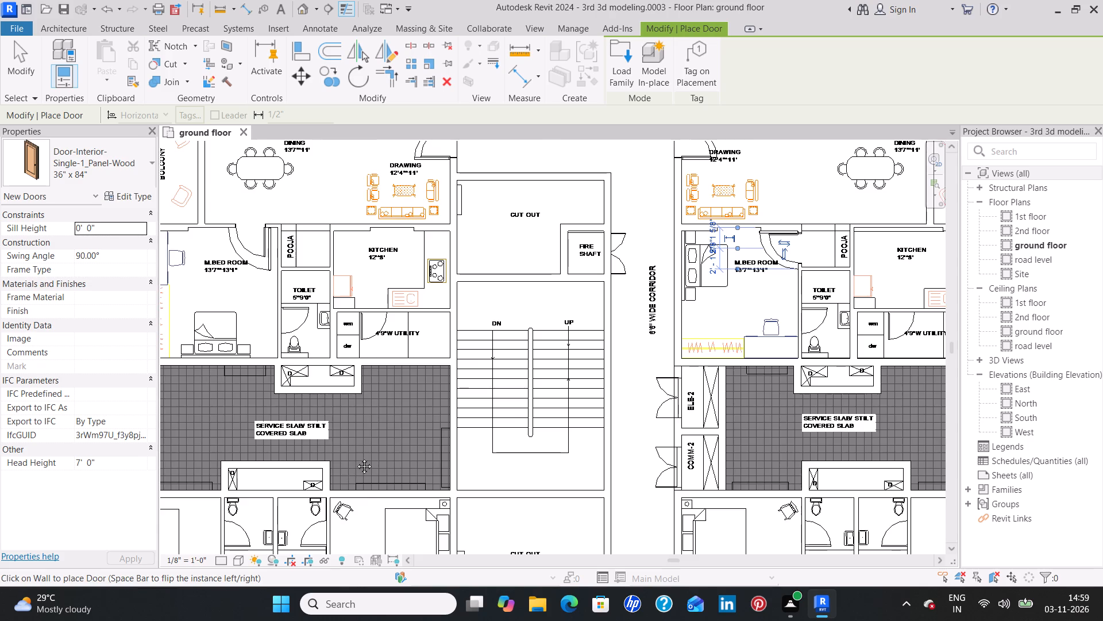
middle_drag(356, 458, 391, 239)
click(372, 358)
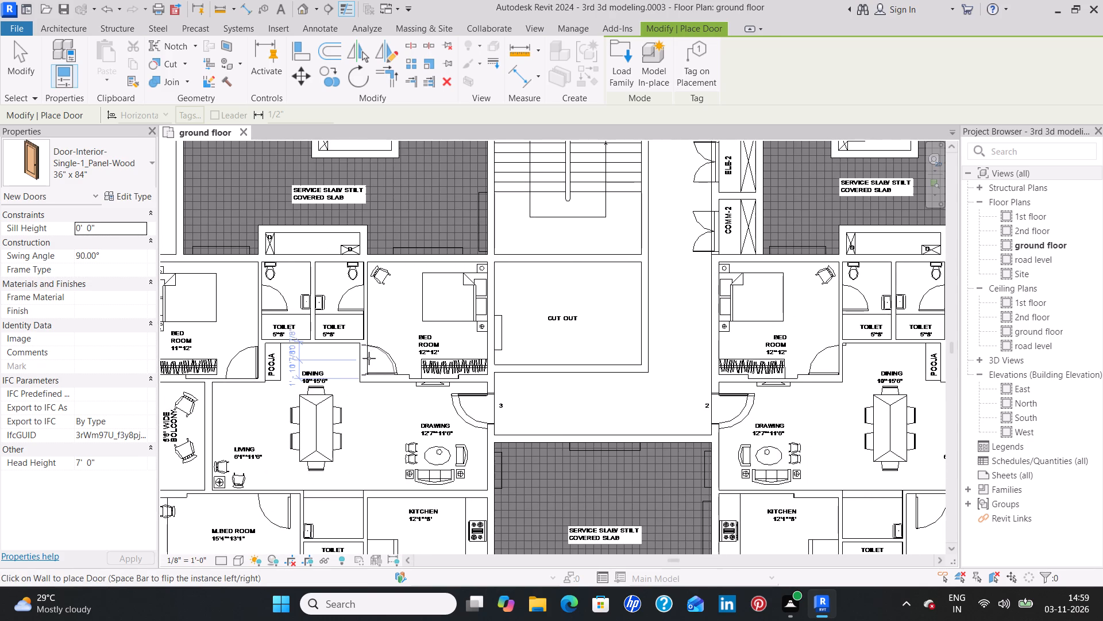
click(243, 377)
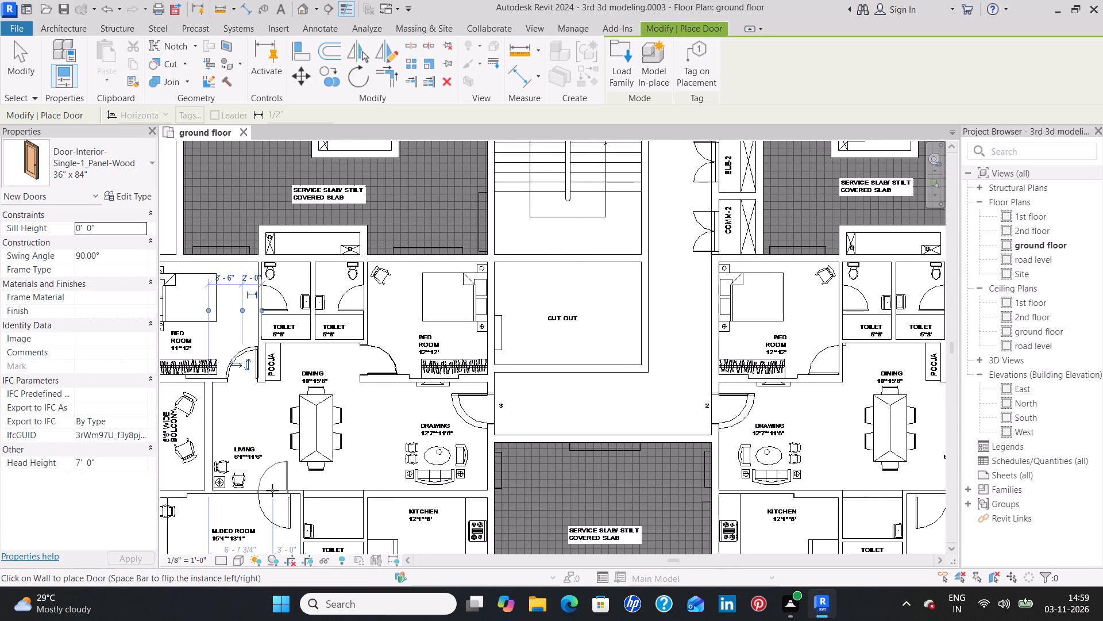
key(space)
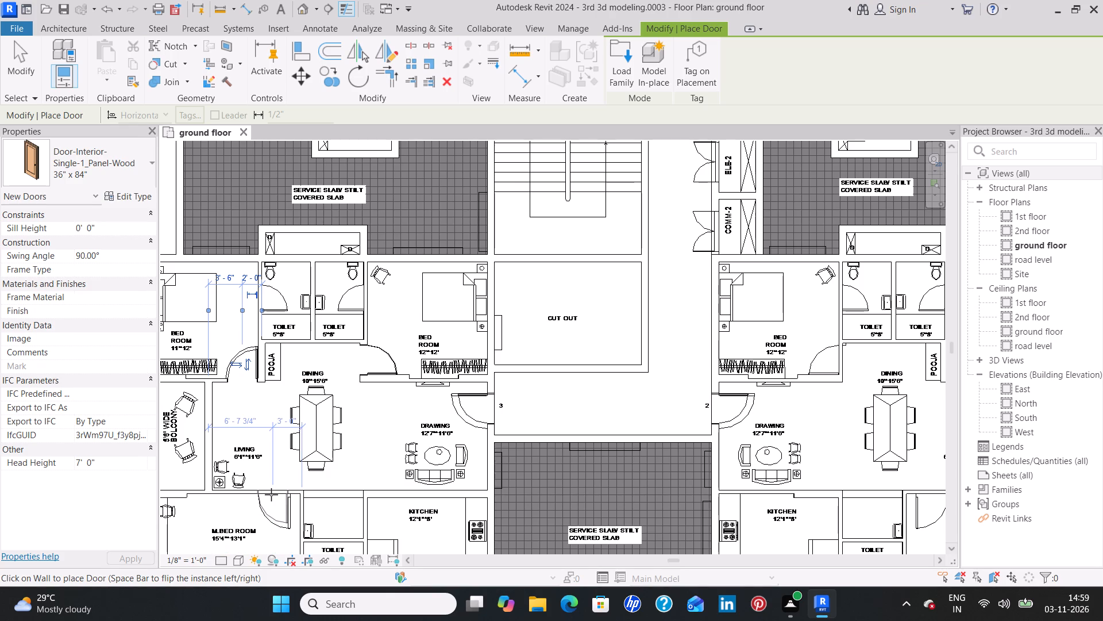
click(271, 494)
Place 36" x 84" Single-1_Panel-Wood doors at both bedrooms and the master bedroom of the flat at entrance 2, following the traced swings.
scroll(439, 480, down, 2)
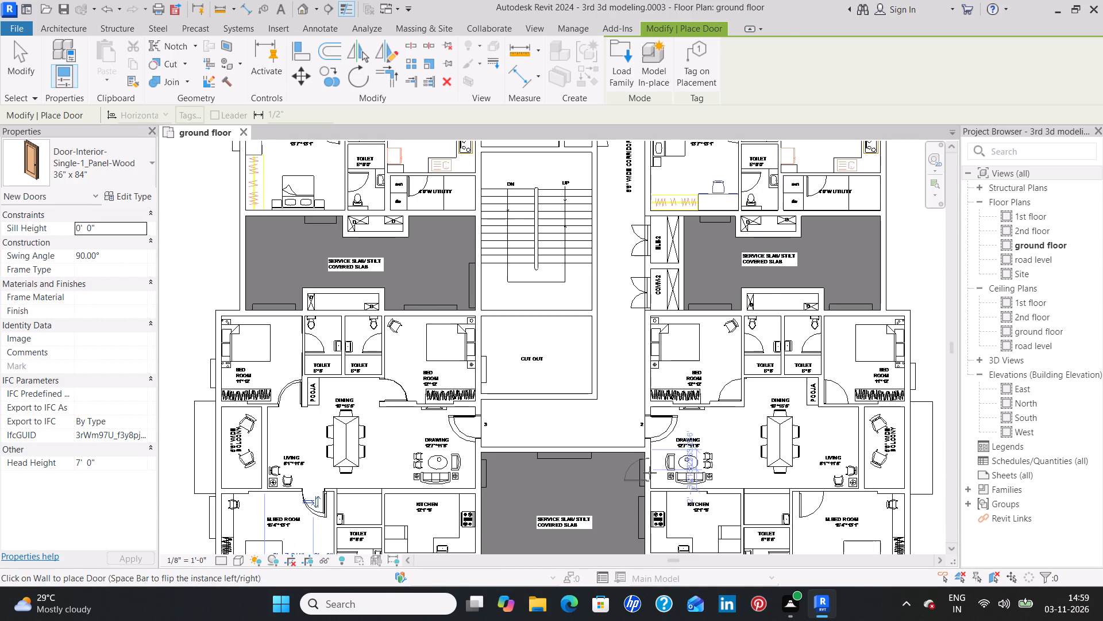
middle_drag(726, 428, 474, 411)
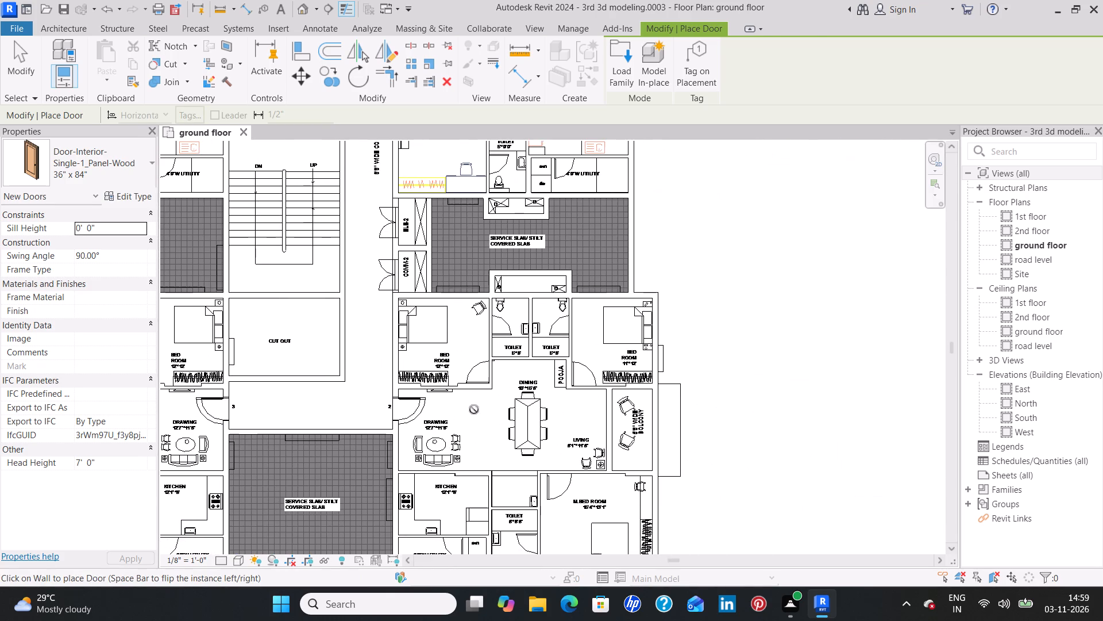
click(484, 372)
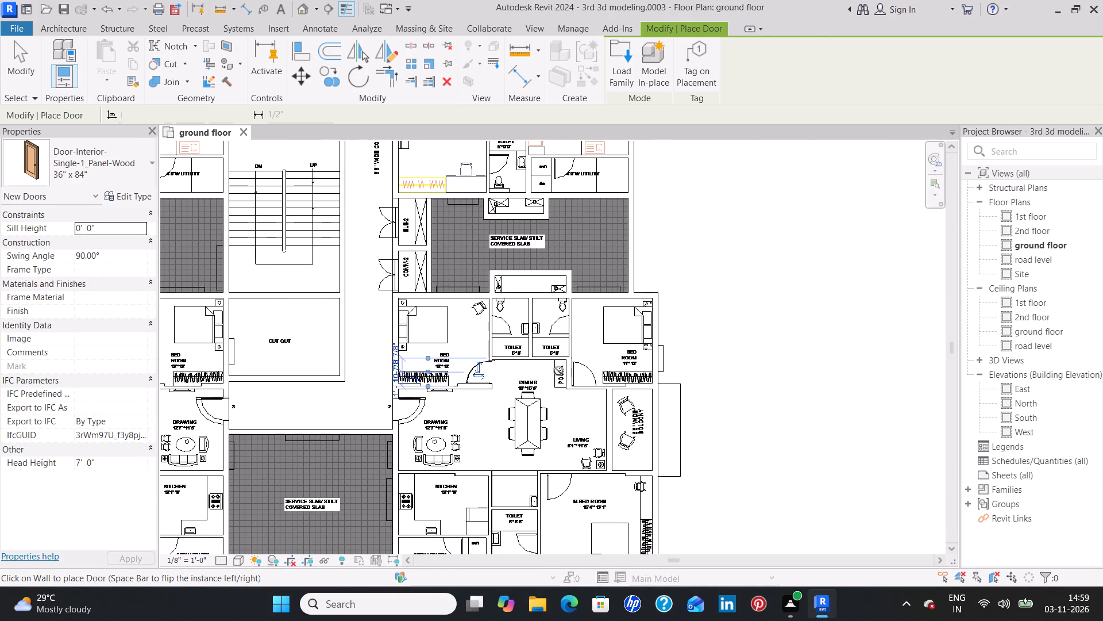
click(582, 386)
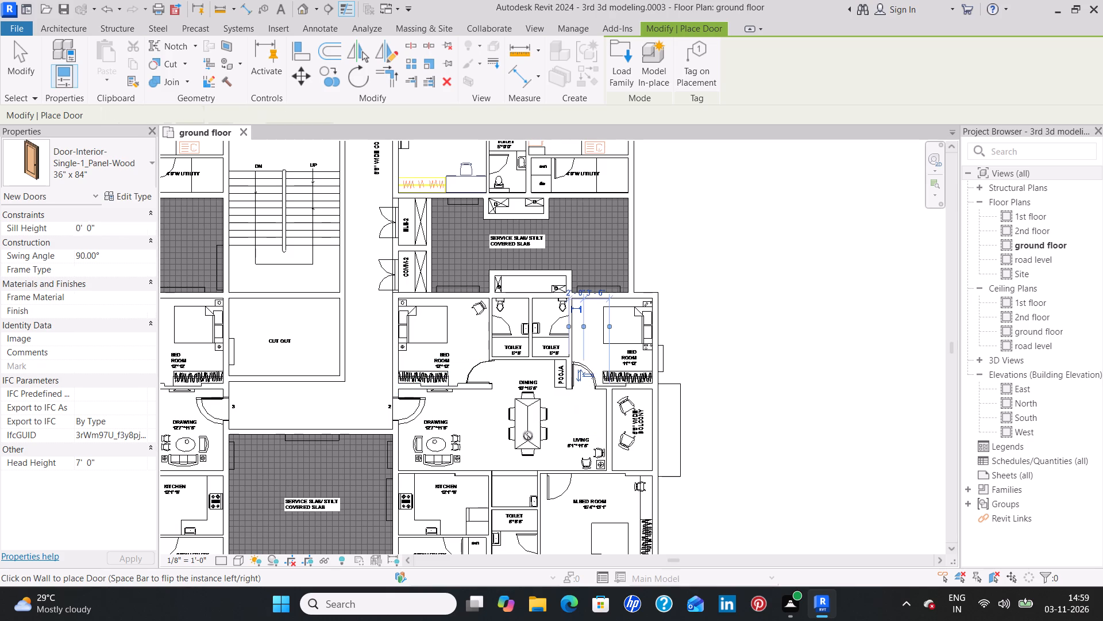
key(space)
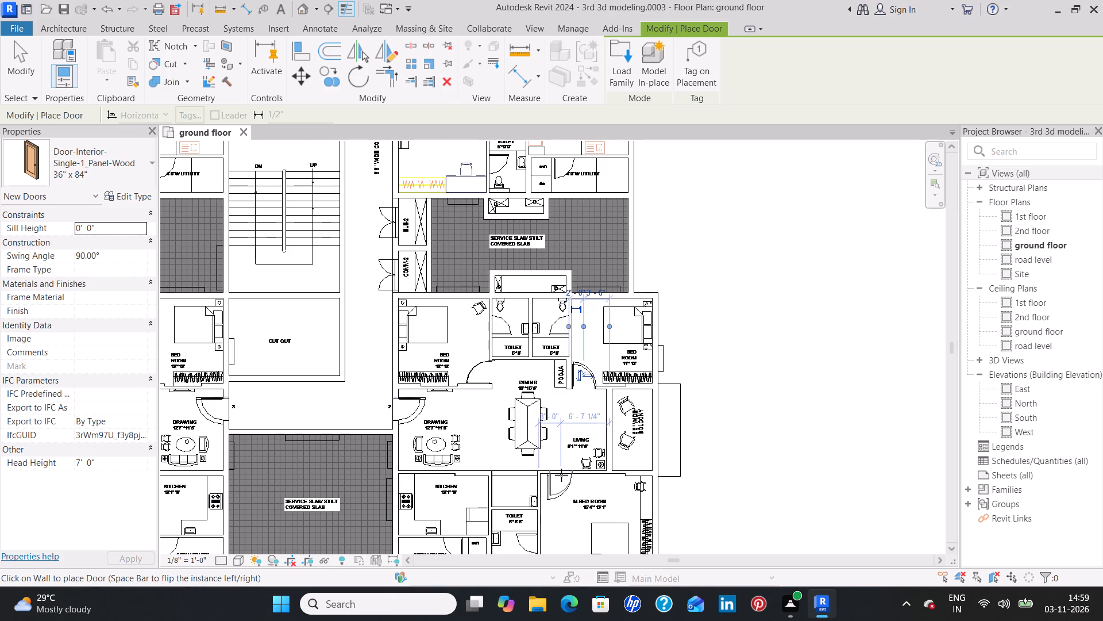
click(561, 475)
scroll(462, 517, down, 1)
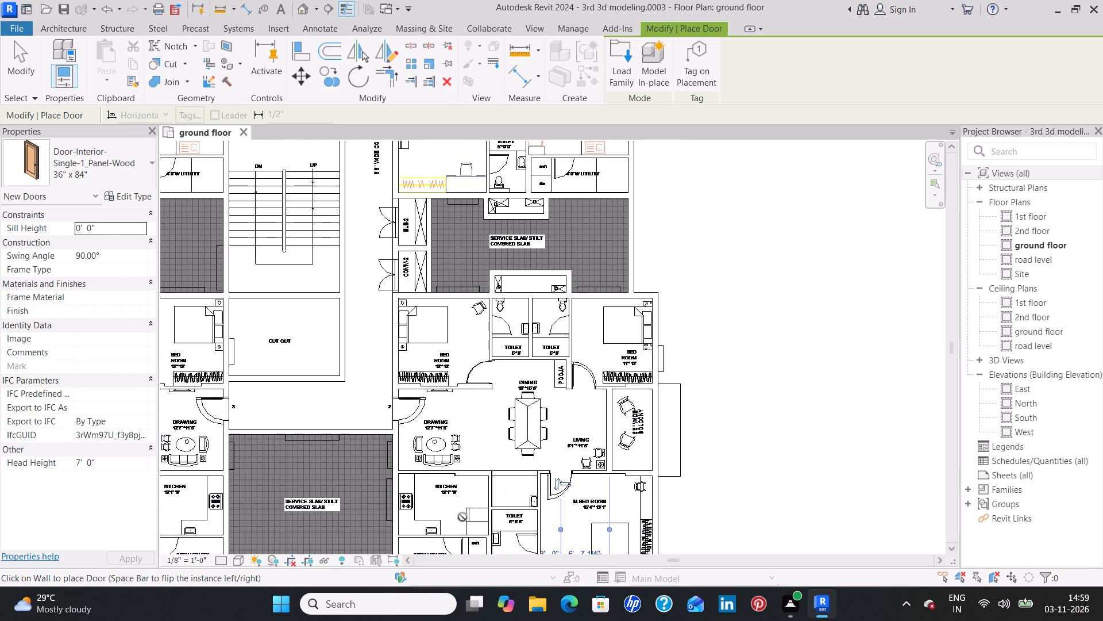
middle_drag(455, 510, 482, 285)
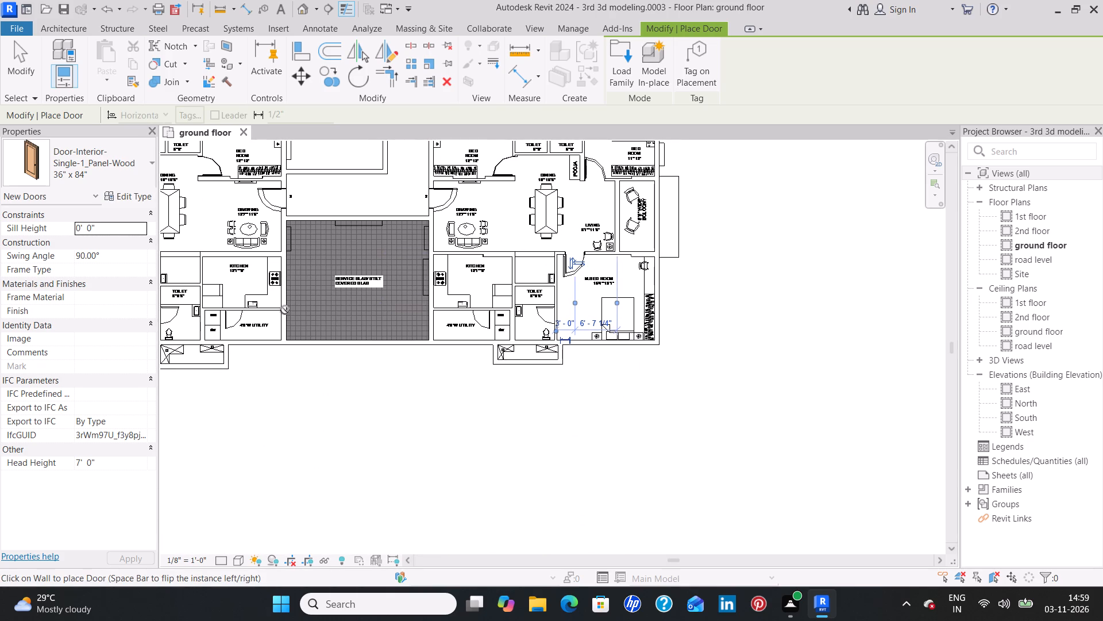
key(Escape)
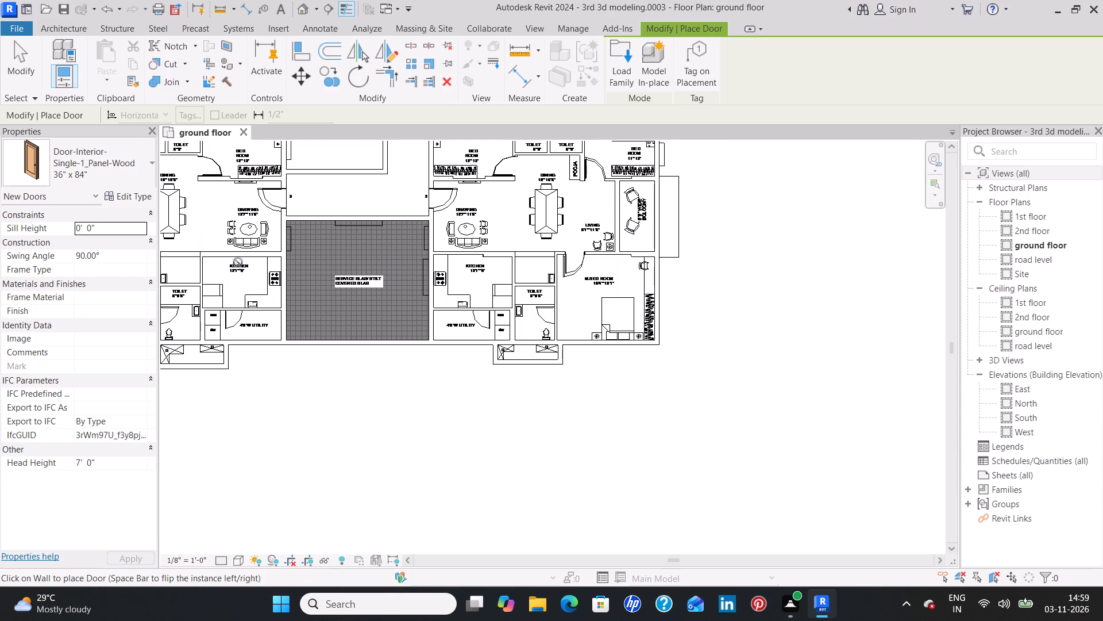
Place 32" x 84" Single-Flush doors, matching the flat 7 toilet door, at the two adjoining toilets between the bedrooms of the flat at entrance 8.
key(Escape)
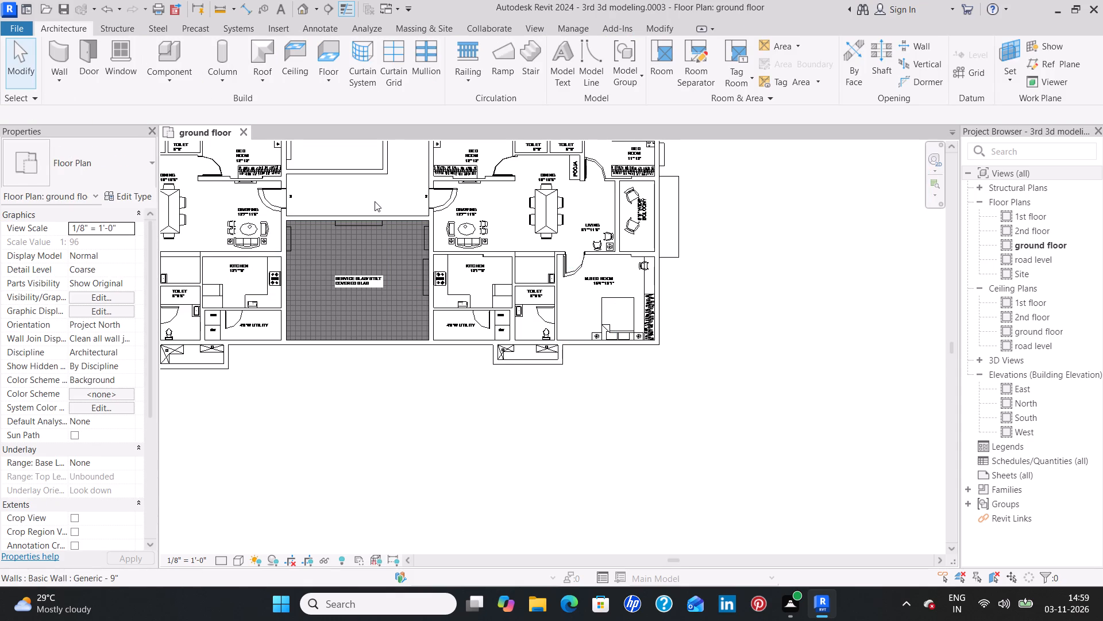
scroll(375, 201, down, 1)
middle_drag(375, 201, 375, 243)
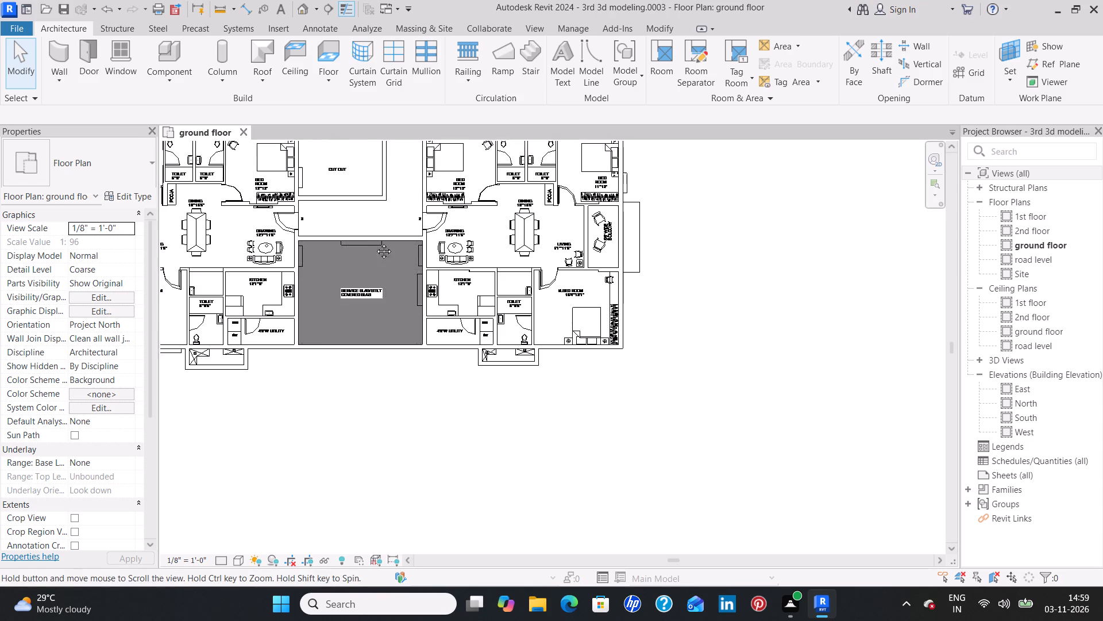
middle_drag(375, 243, 365, 450)
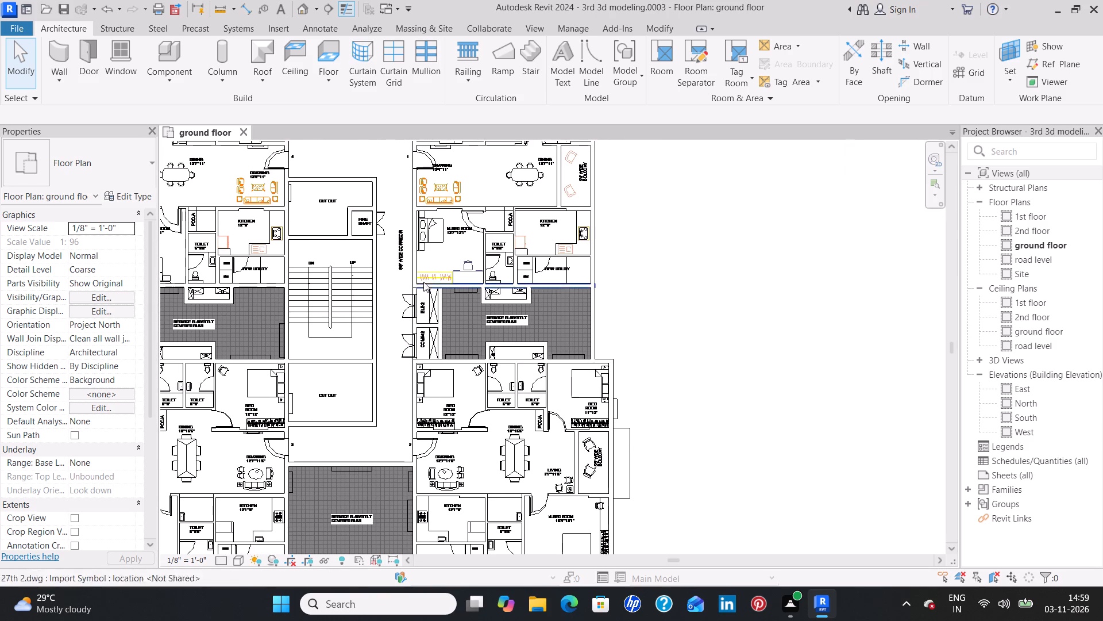
middle_drag(395, 183, 416, 448)
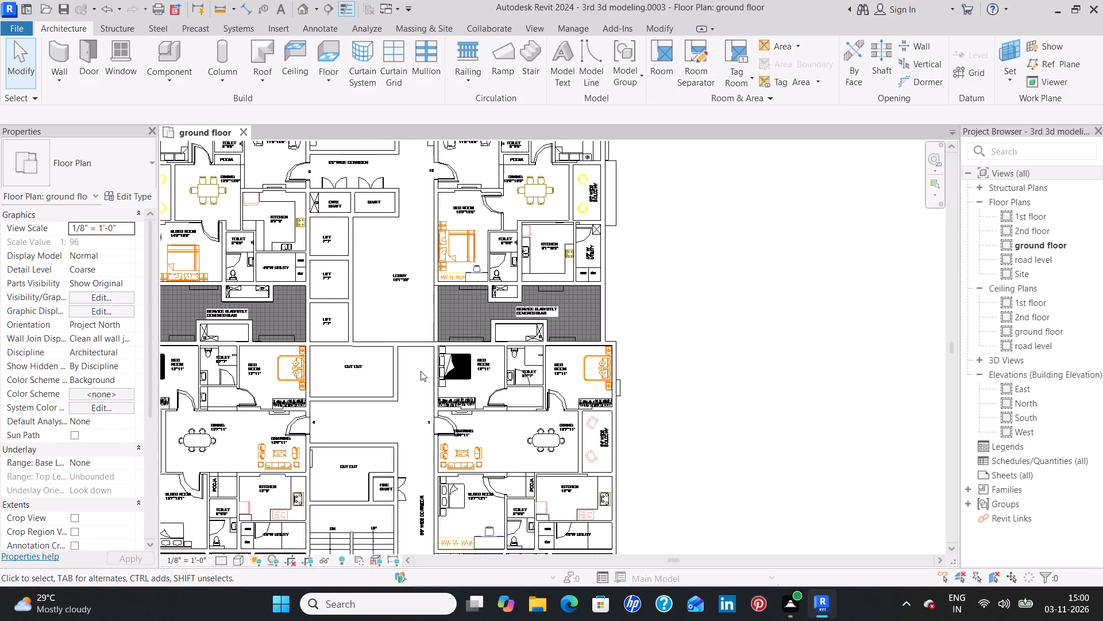
middle_drag(399, 238, 413, 419)
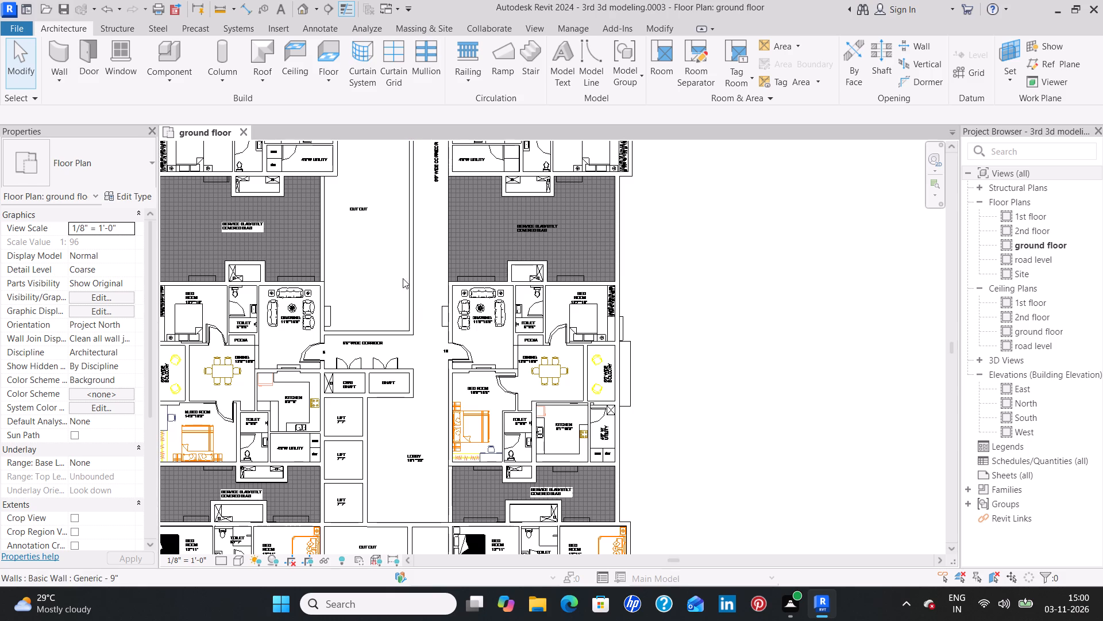
middle_drag(375, 259, 487, 353)
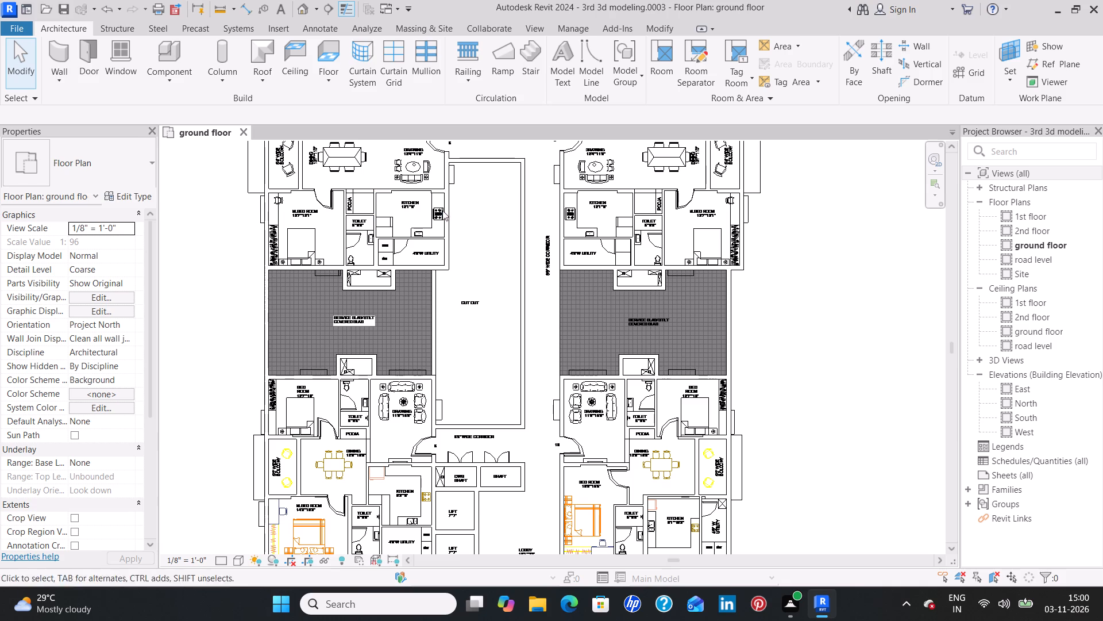
middle_drag(487, 197, 491, 476)
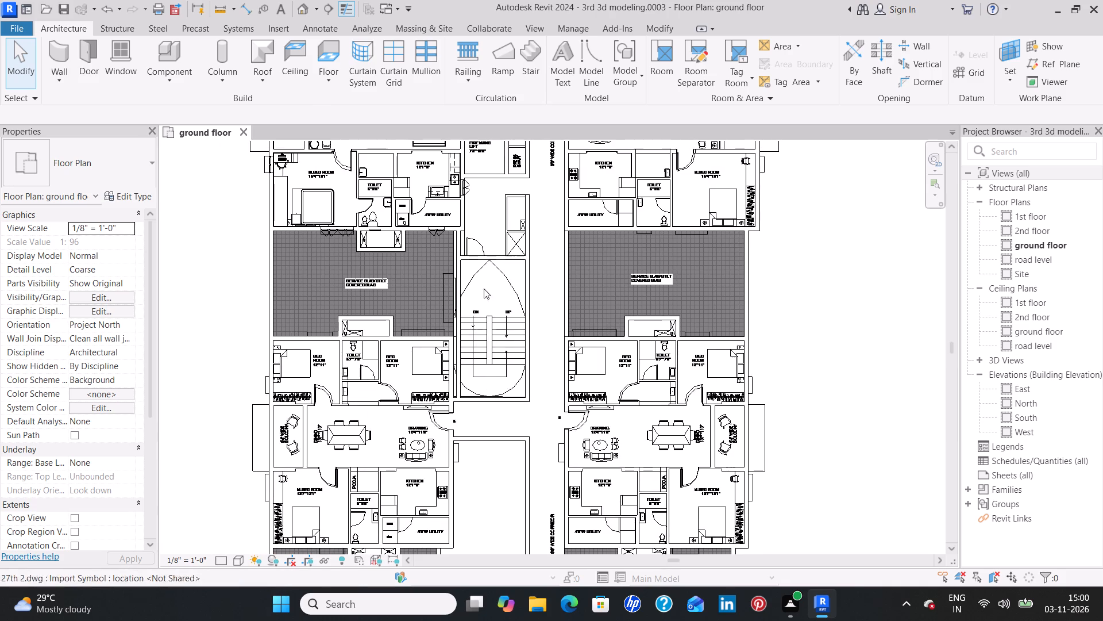
middle_drag(488, 204, 491, 453)
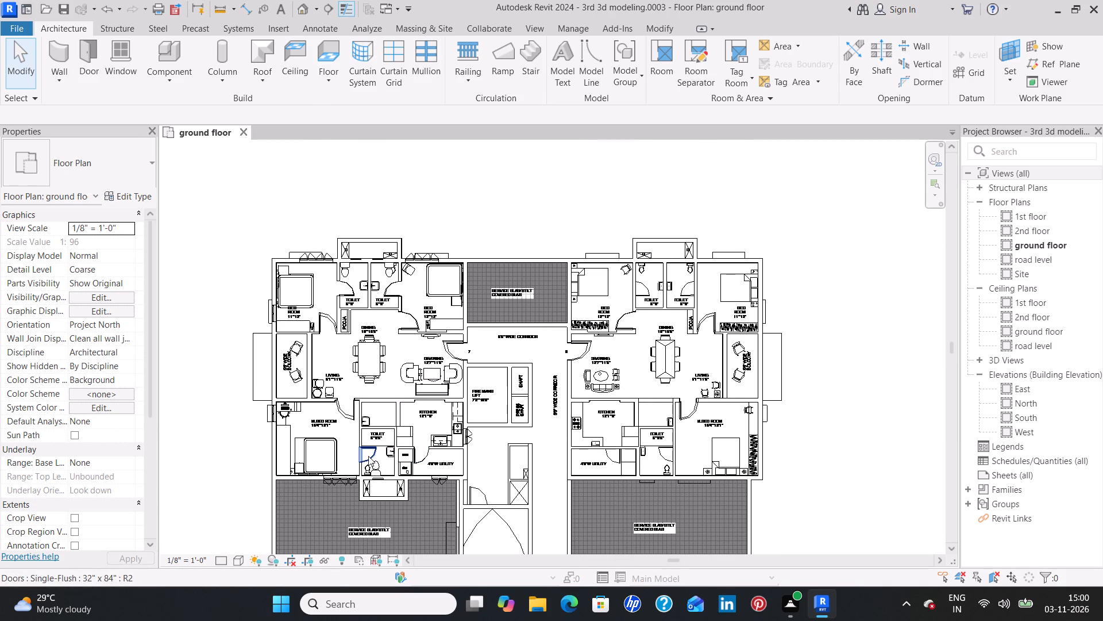
click(368, 456)
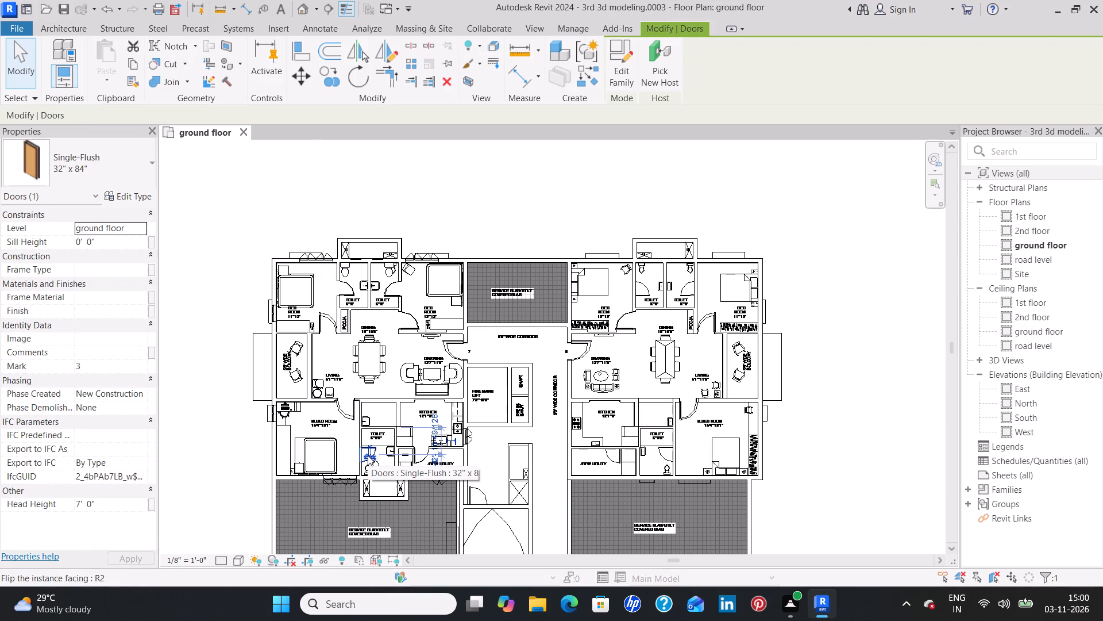
text(cs)
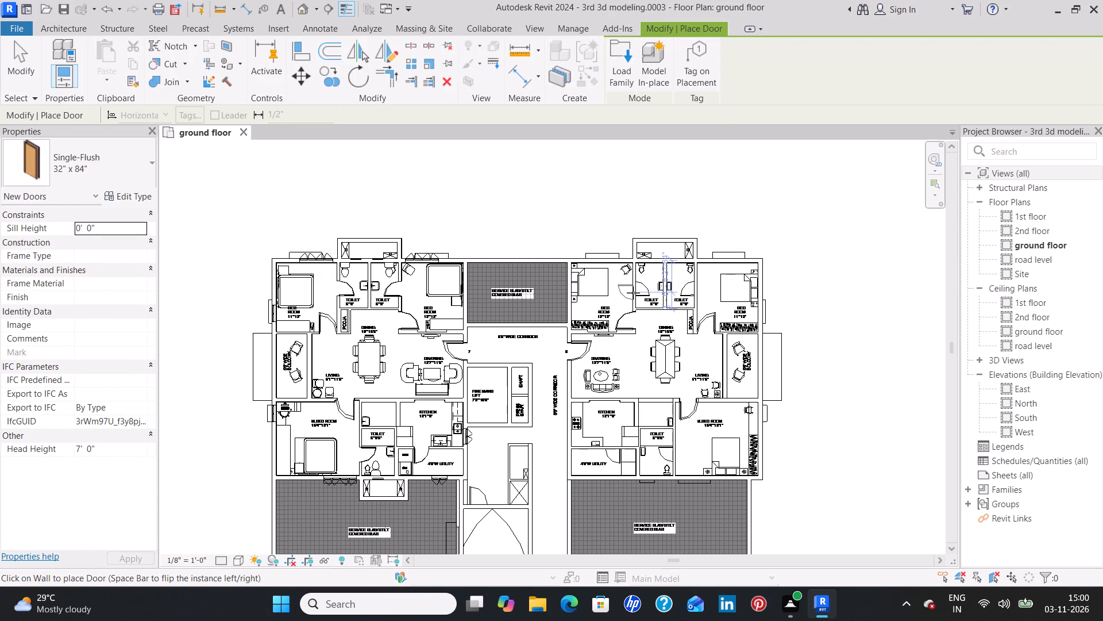
middle_drag(640, 292, 421, 321)
scroll(421, 321, up, 6)
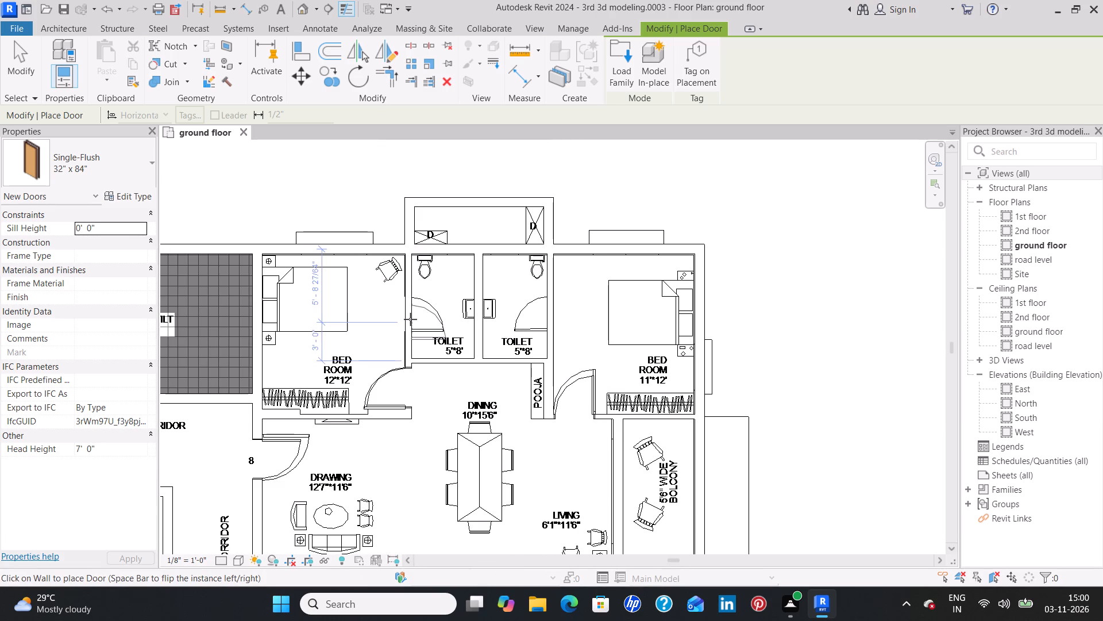
click(410, 316)
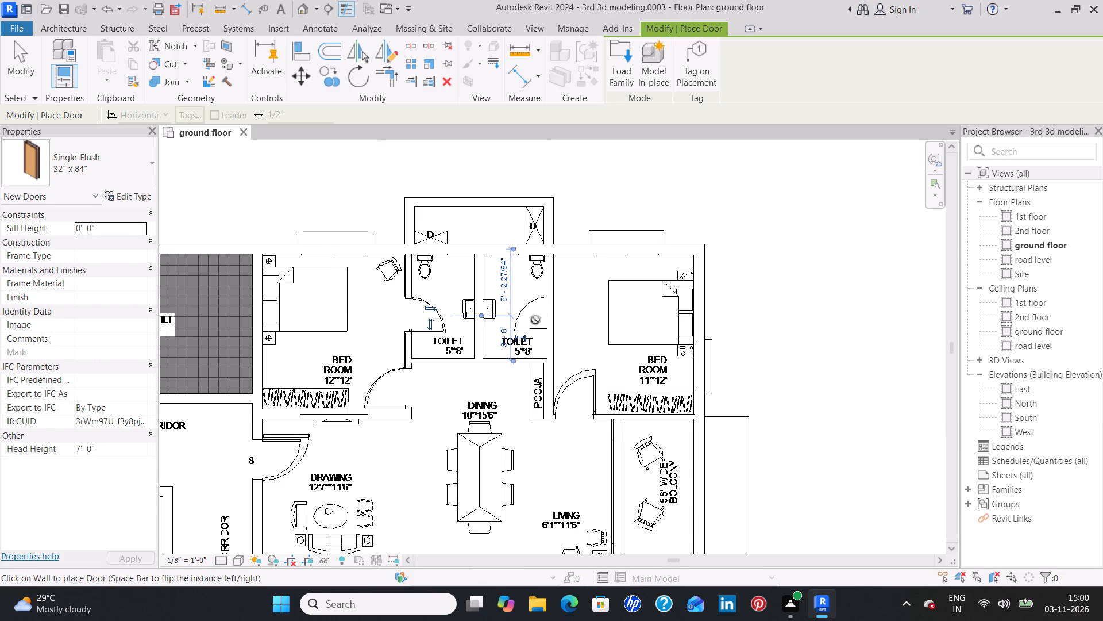
key(space)
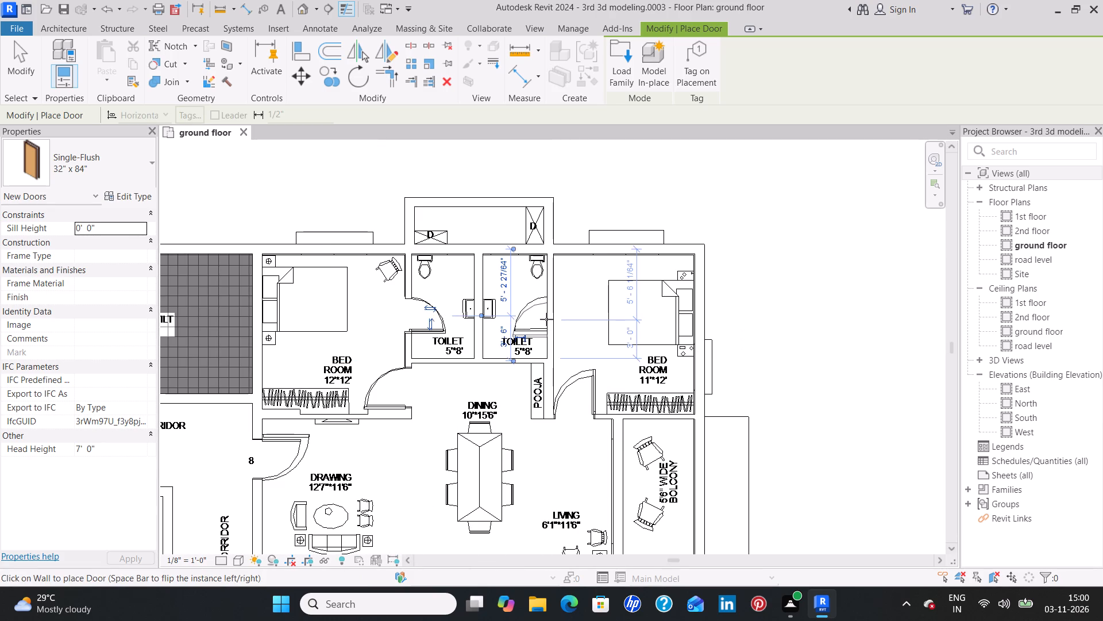
click(546, 315)
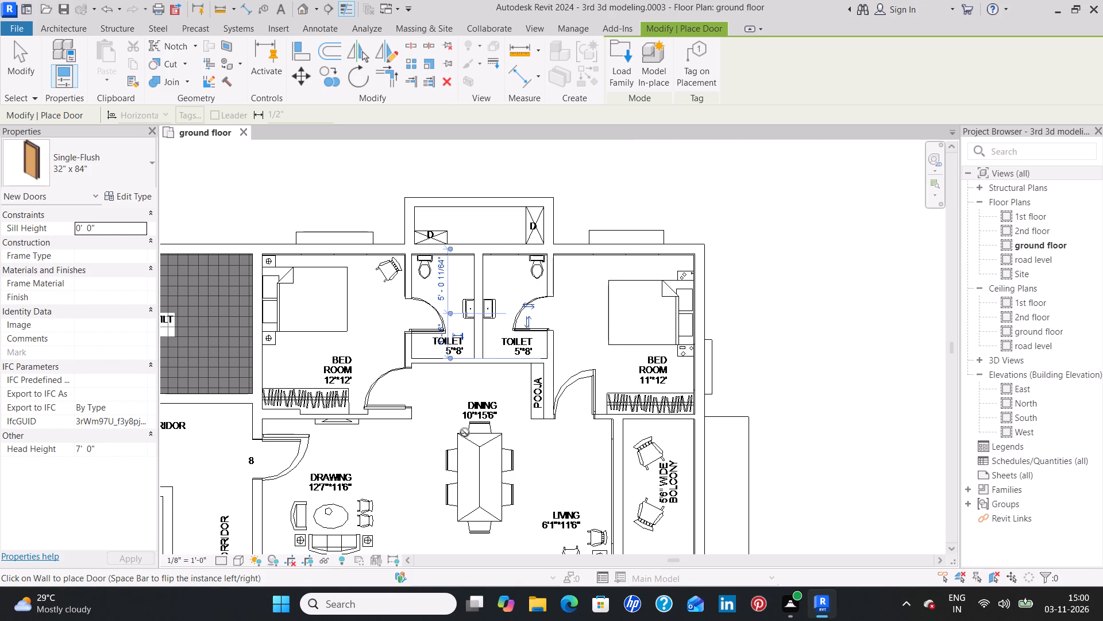
Place 32" x 84" Single-Flush doors at the master bedroom toilet and the utility of the flat at entrance 8, following the traced swings.
scroll(465, 432, down, 3)
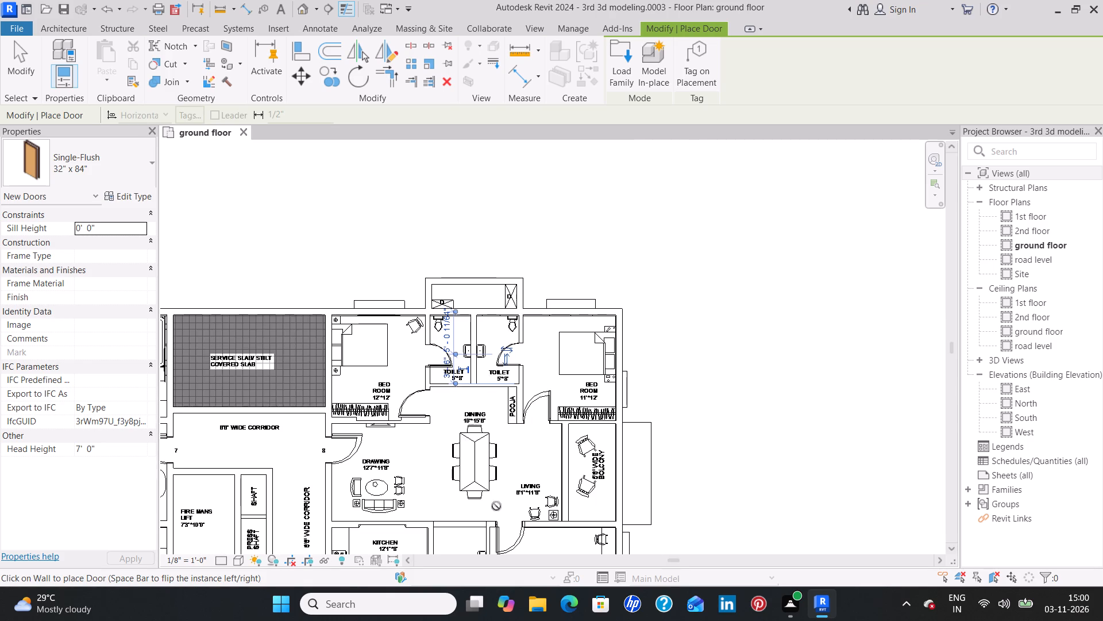
middle_drag(496, 506, 537, 303)
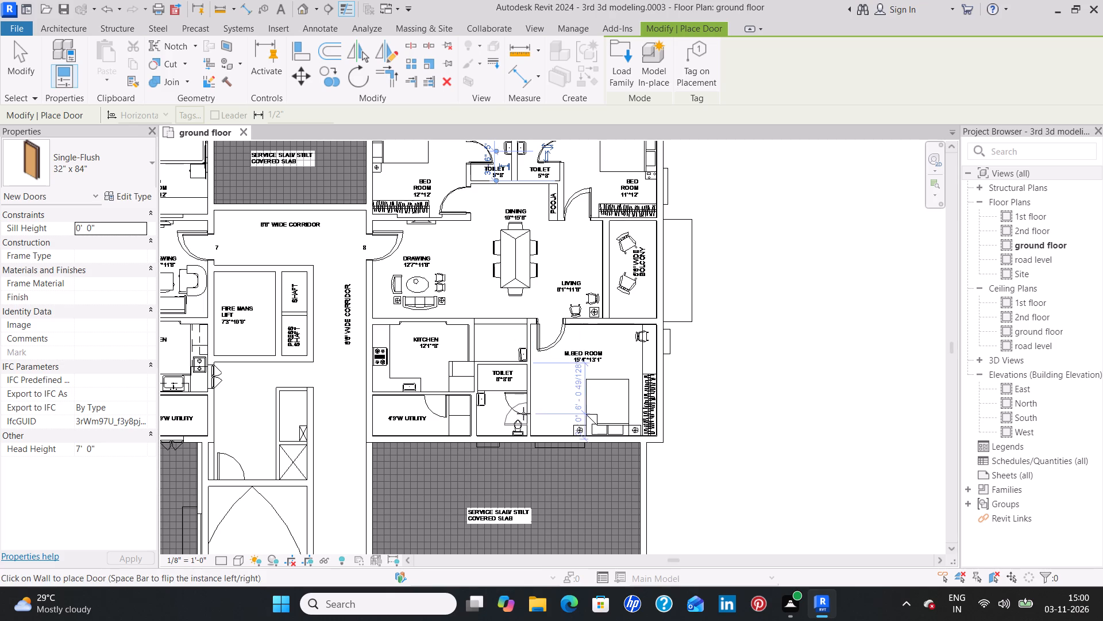
key(space)
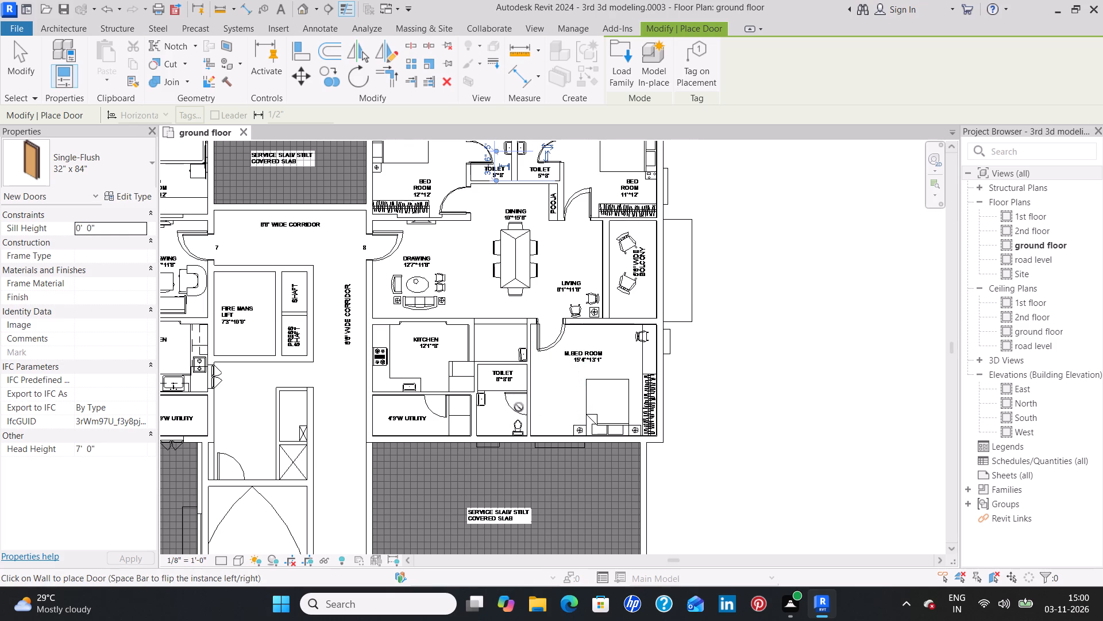
scroll(519, 407, up, 2)
click(526, 407)
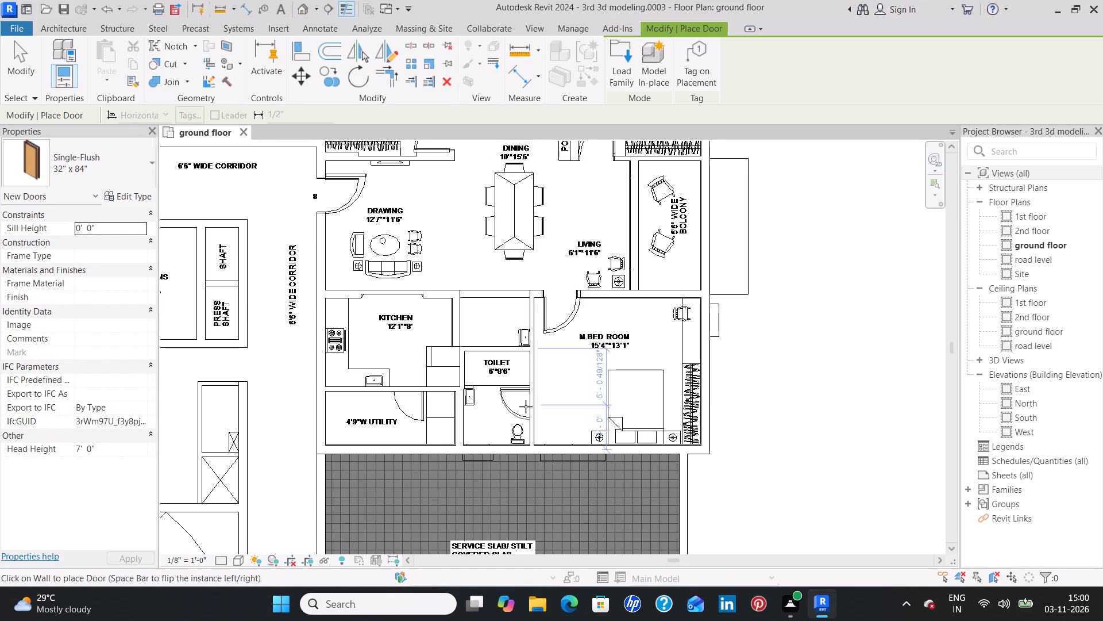
key(space)
click(407, 394)
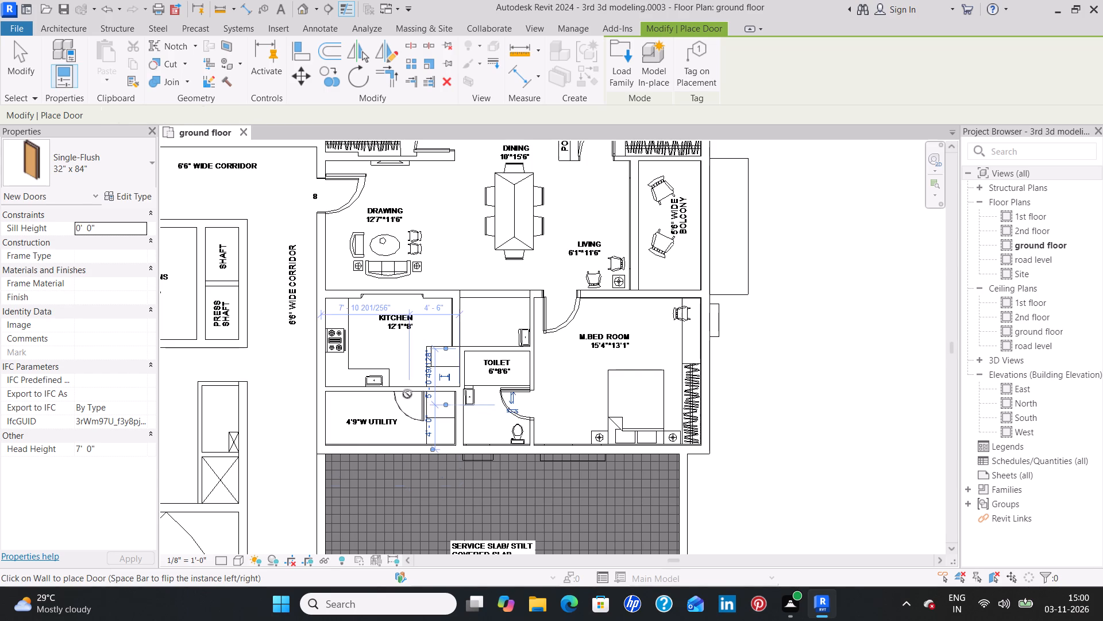
Place 32" x 84" Single-Flush doors at the toilet between the bedrooms, the master bedroom toilet and the utility of the flat at entrance 6.
scroll(572, 388, down, 3)
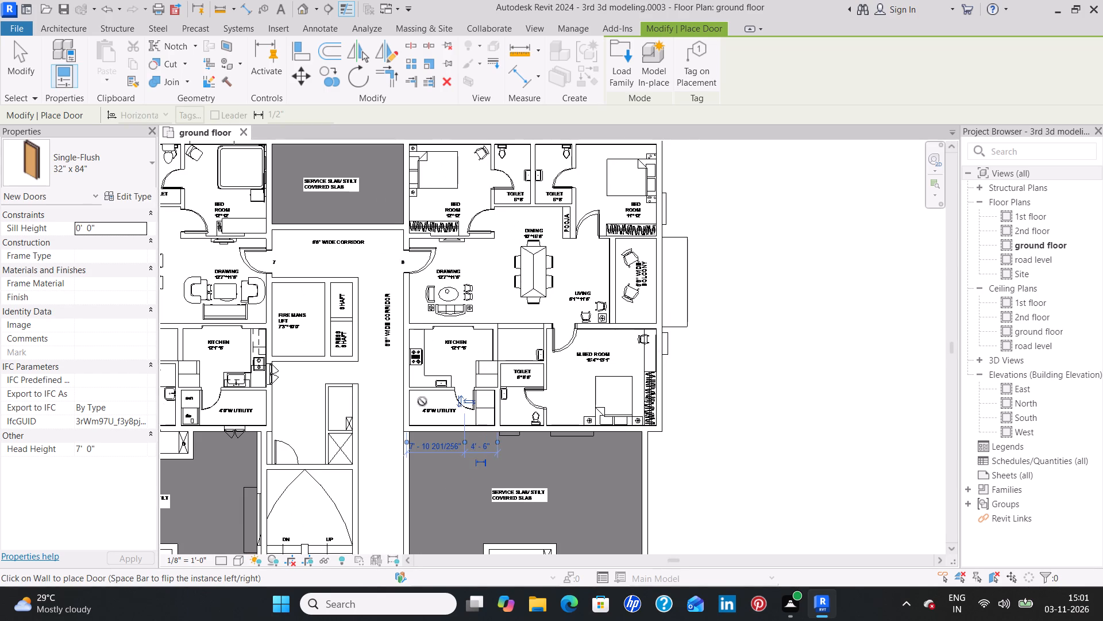
middle_drag(329, 419, 572, 251)
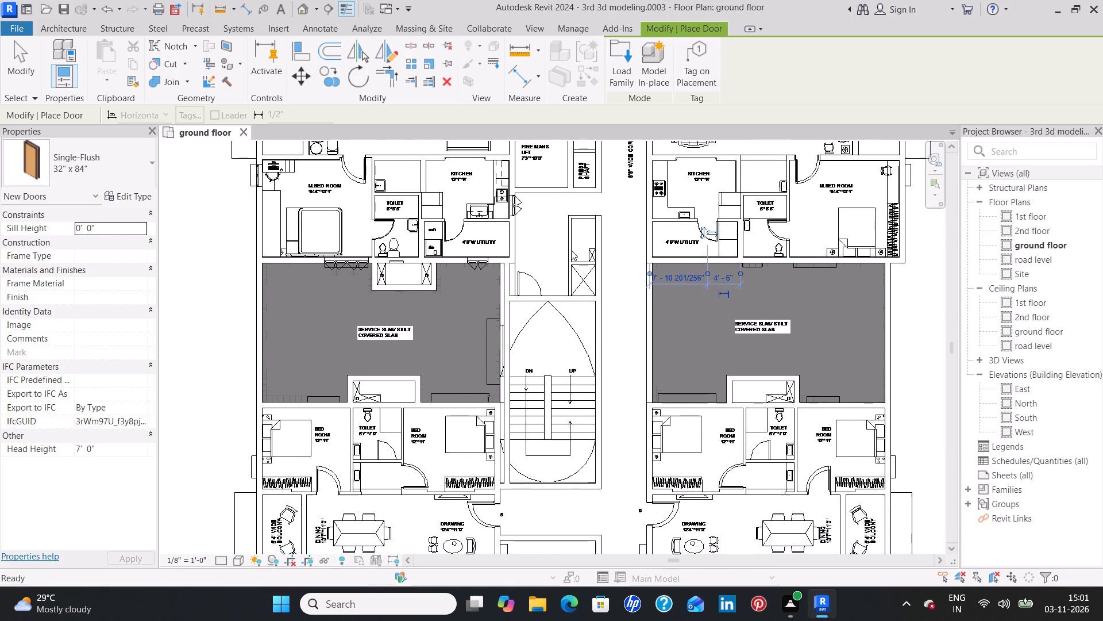
middle_drag(438, 432, 456, 250)
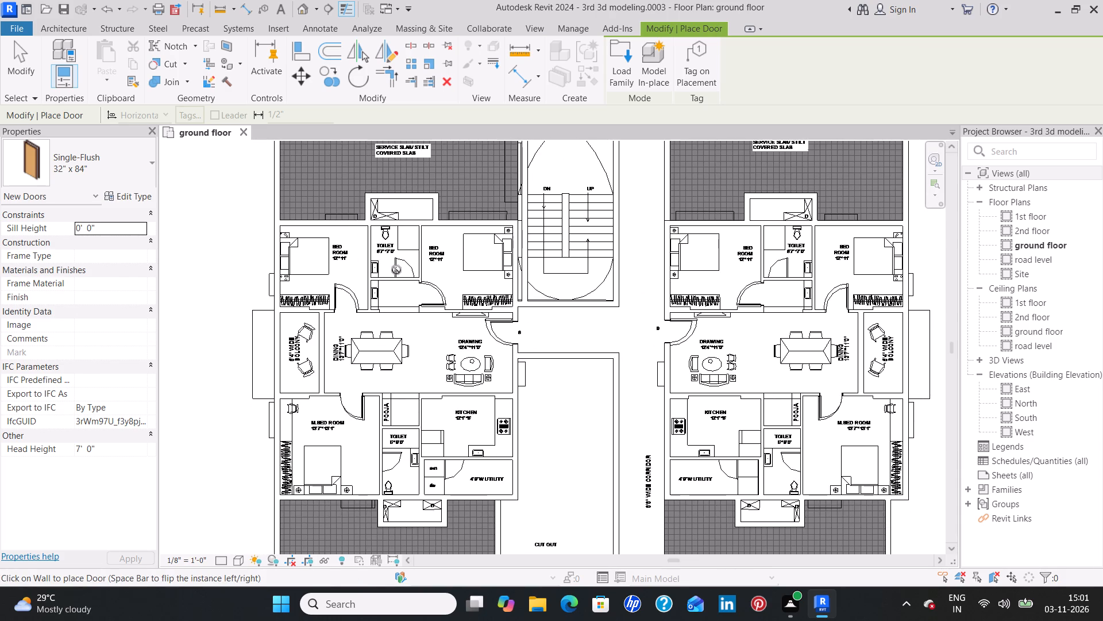
scroll(396, 270, up, 3)
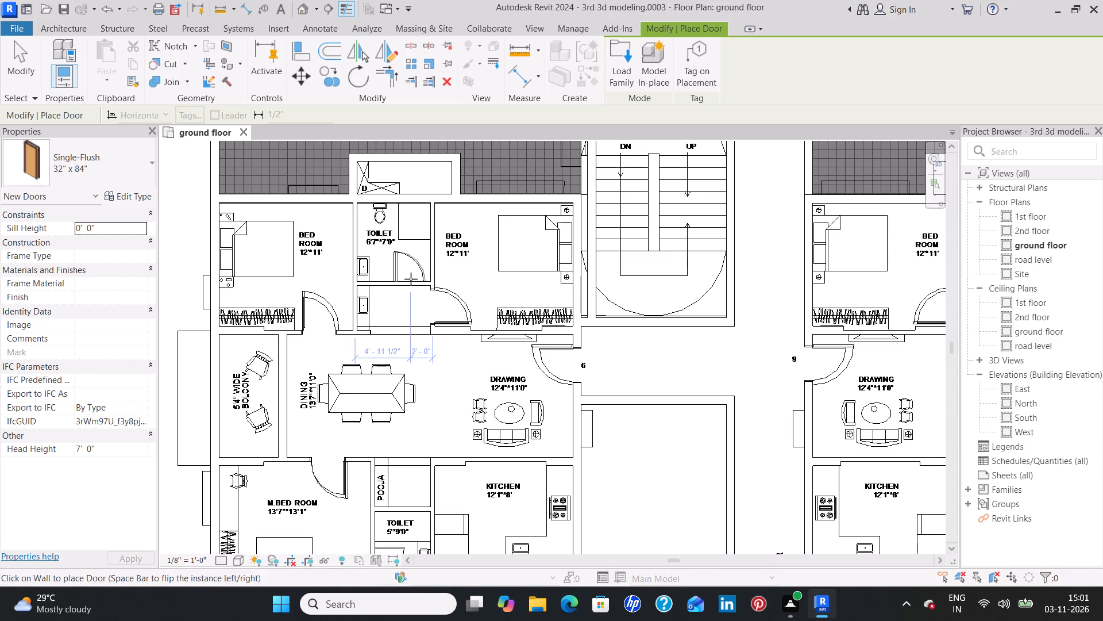
click(410, 280)
scroll(401, 354, down, 1)
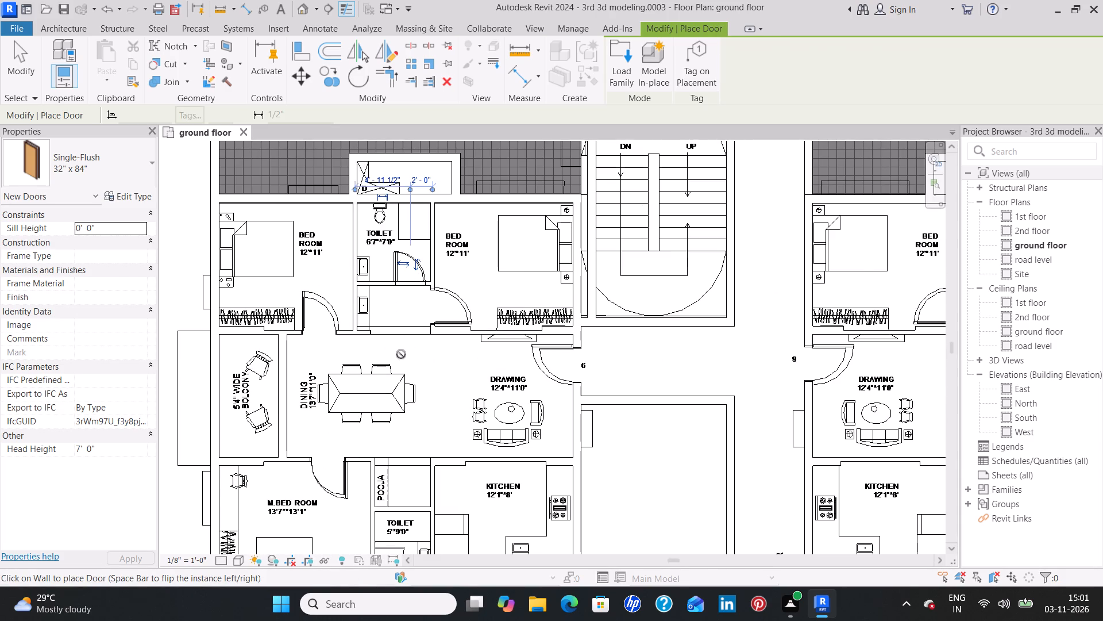
scroll(401, 354, down, 1)
middle_drag(434, 393, 420, 286)
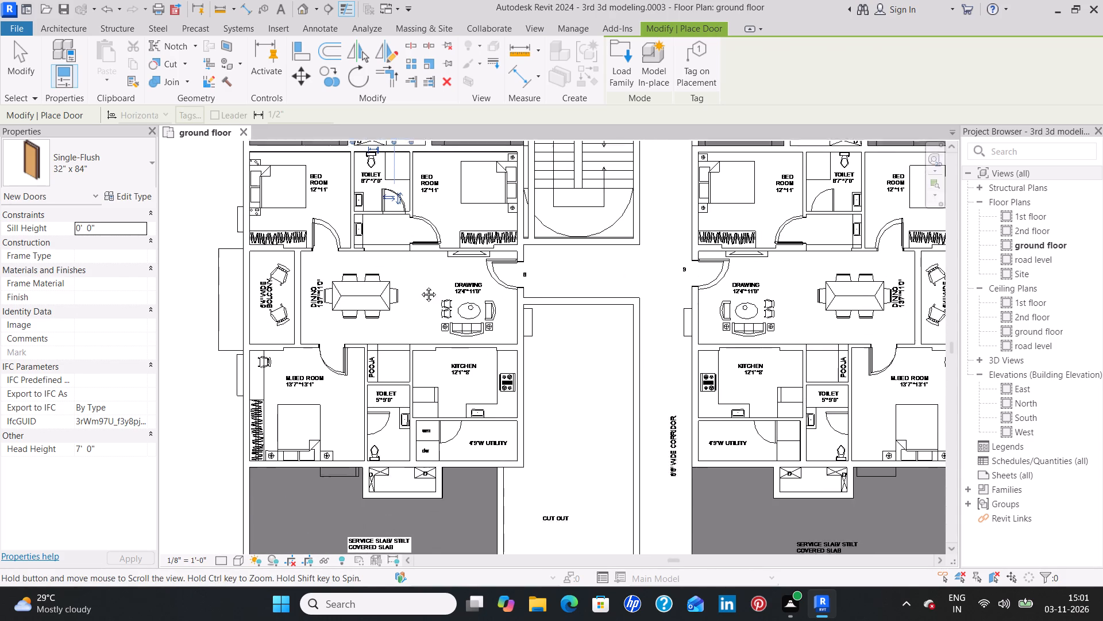
middle_drag(420, 286, 420, 278)
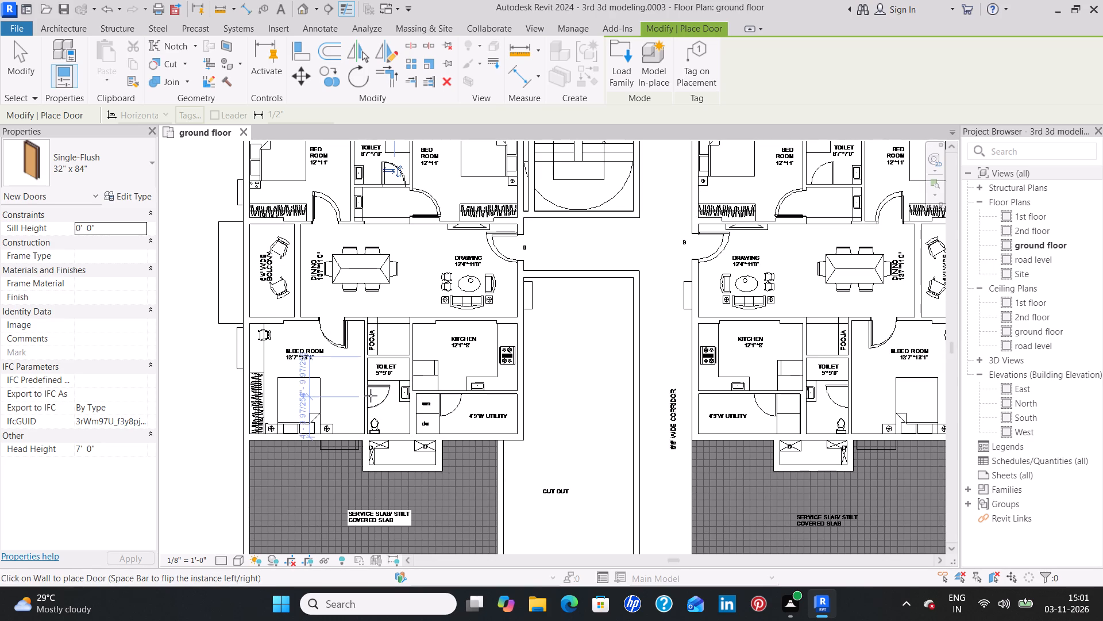
click(371, 396)
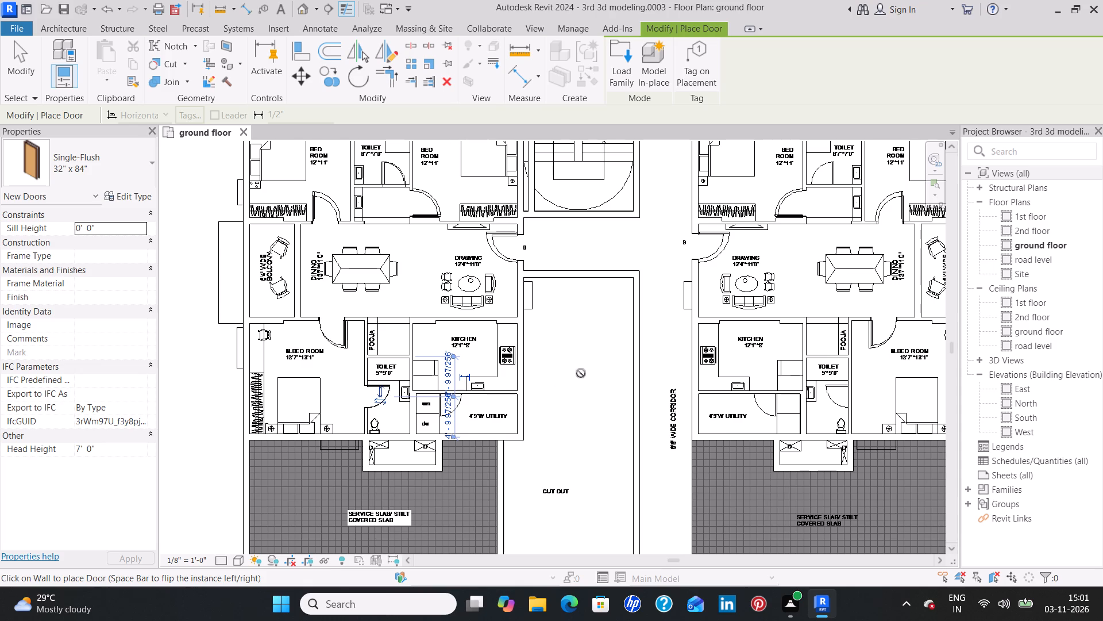
key(Escape)
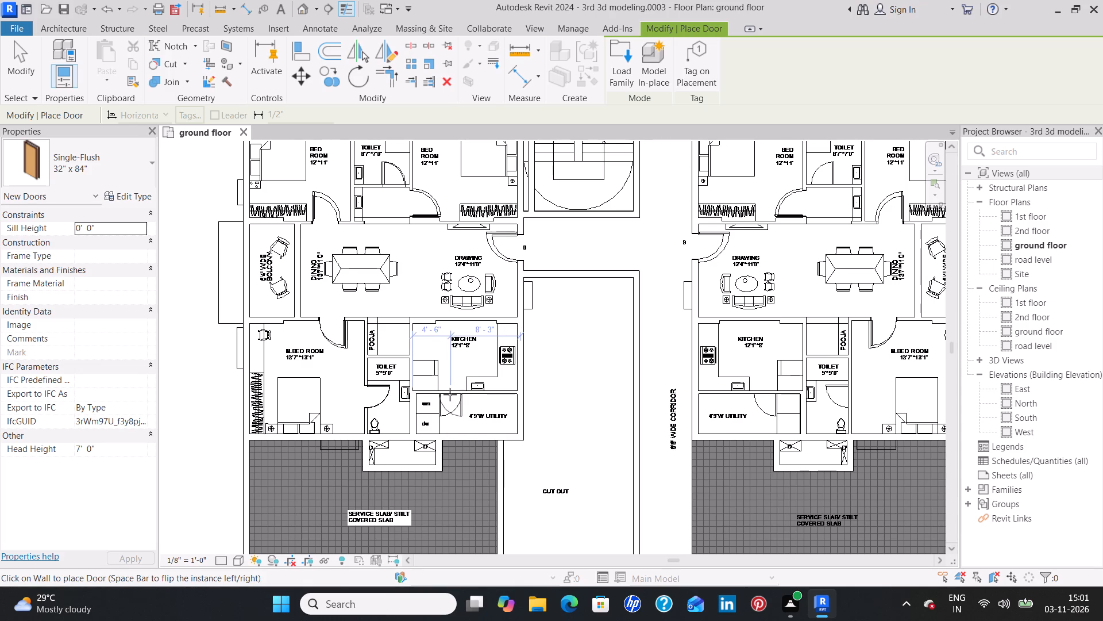
key(space)
click(450, 394)
Place a 32" x 84" Single-Flush door, matching flat 6's toilet door, at the toilet between the bedrooms of the flat at entrance 9.
scroll(531, 424, down, 3)
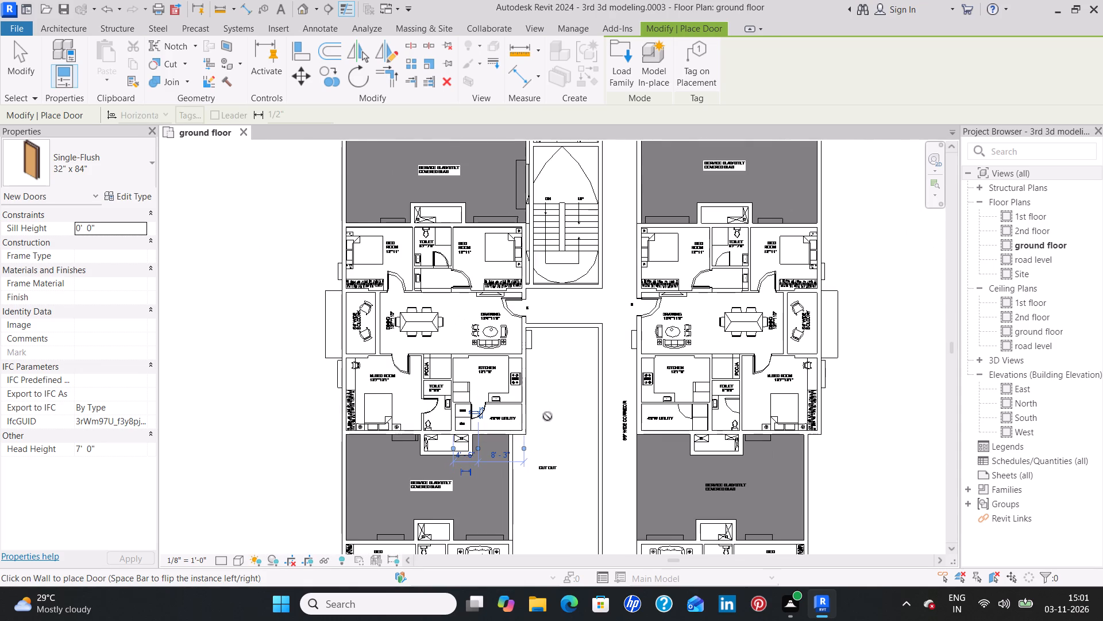
middle_drag(778, 388, 543, 395)
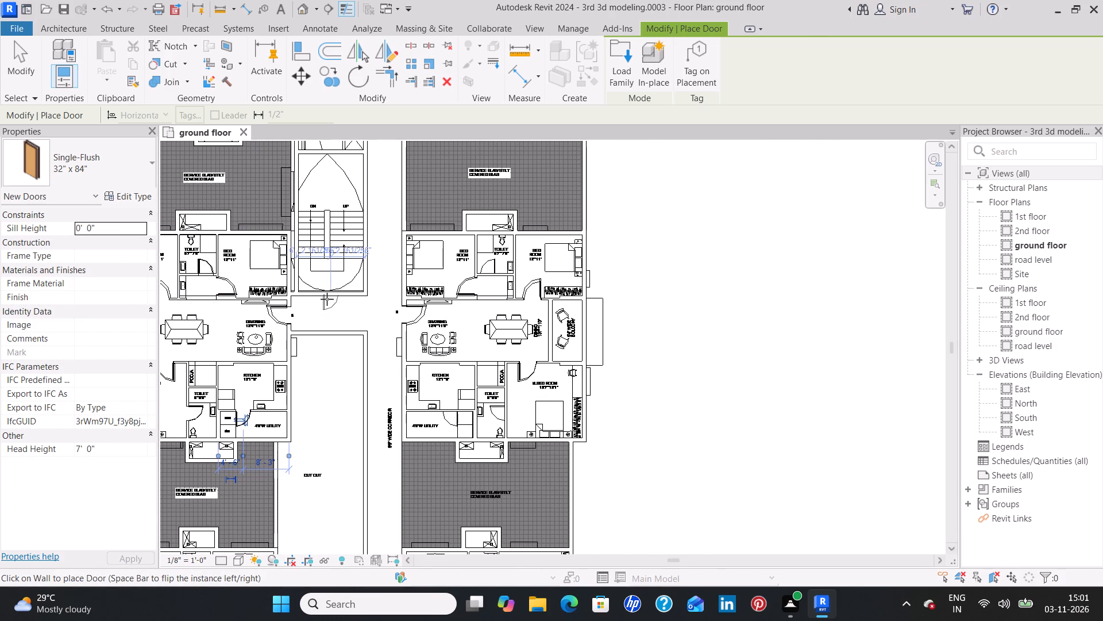
middle_drag(324, 305, 456, 329)
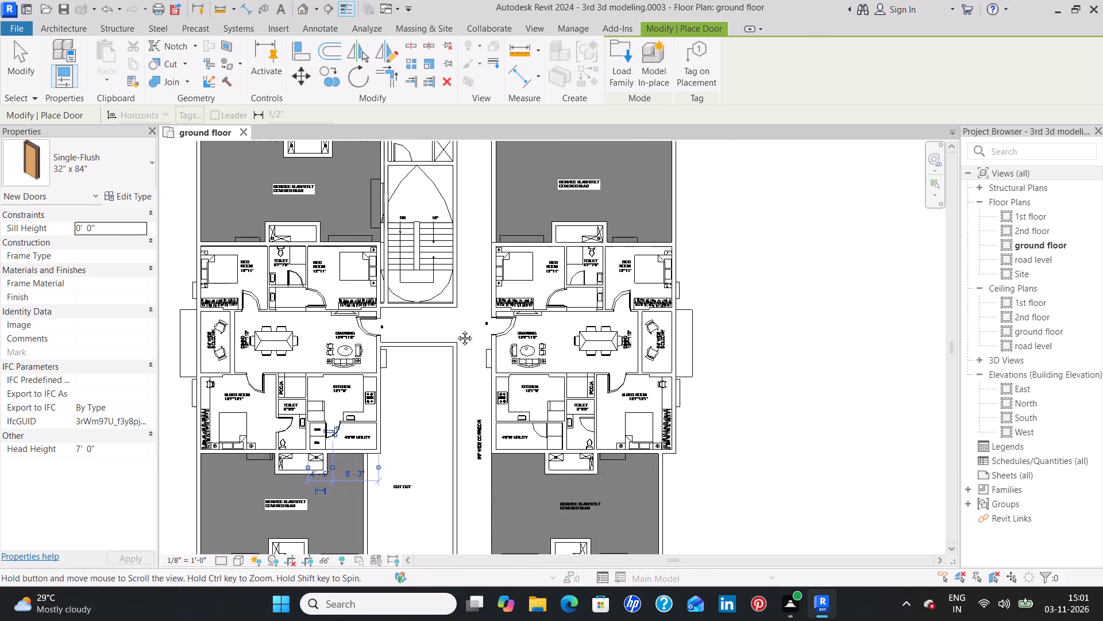
middle_drag(456, 329, 461, 331)
scroll(333, 295, up, 6)
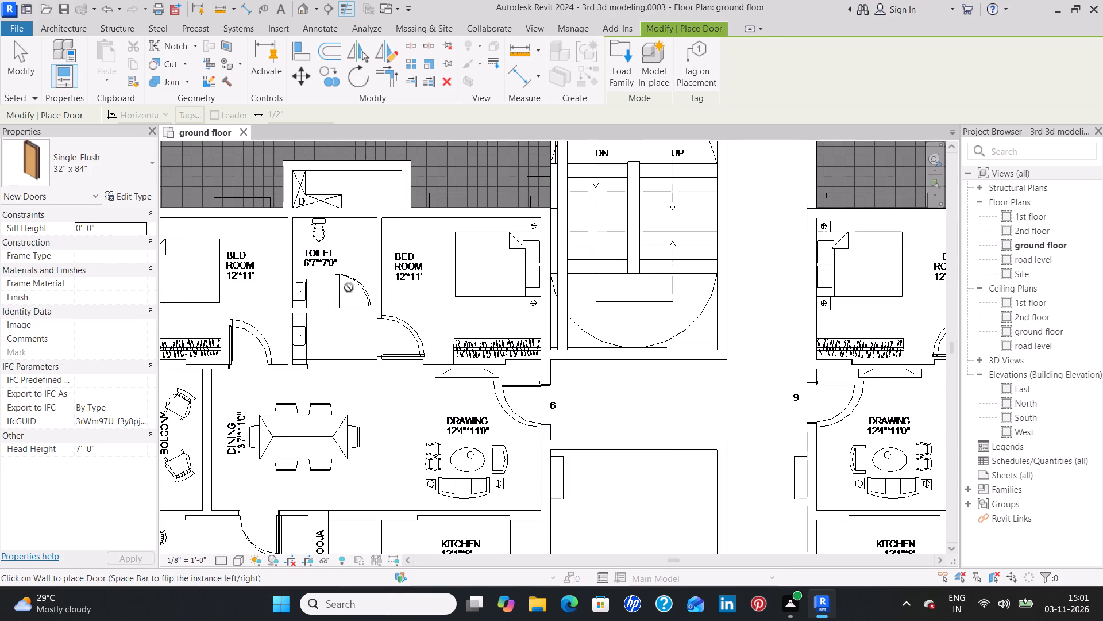
key(Escape)
key(Escape)
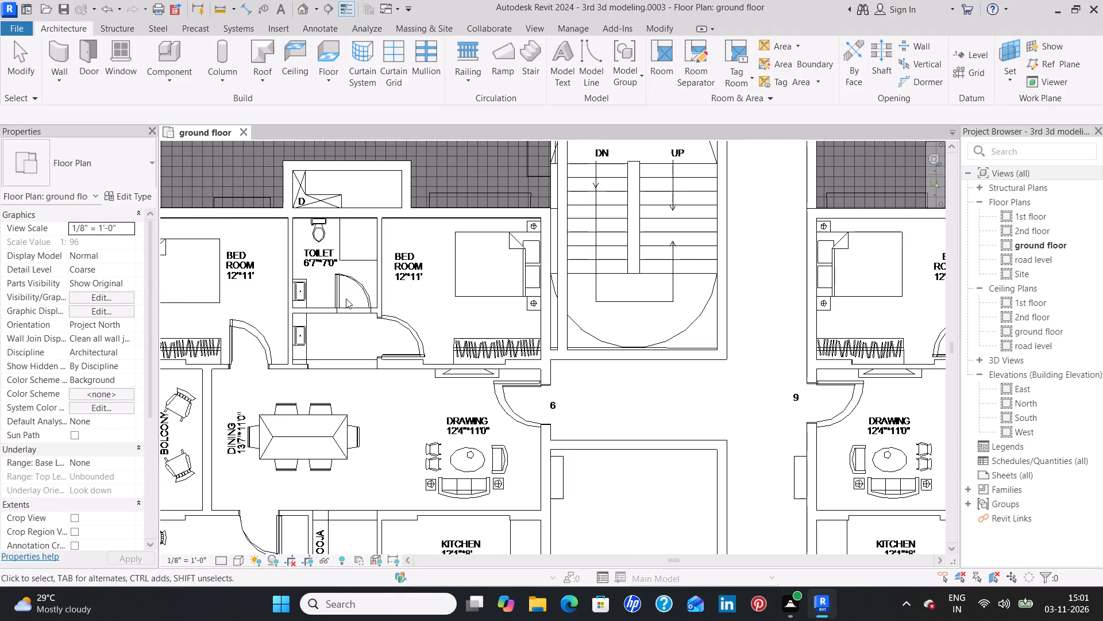
click(358, 309)
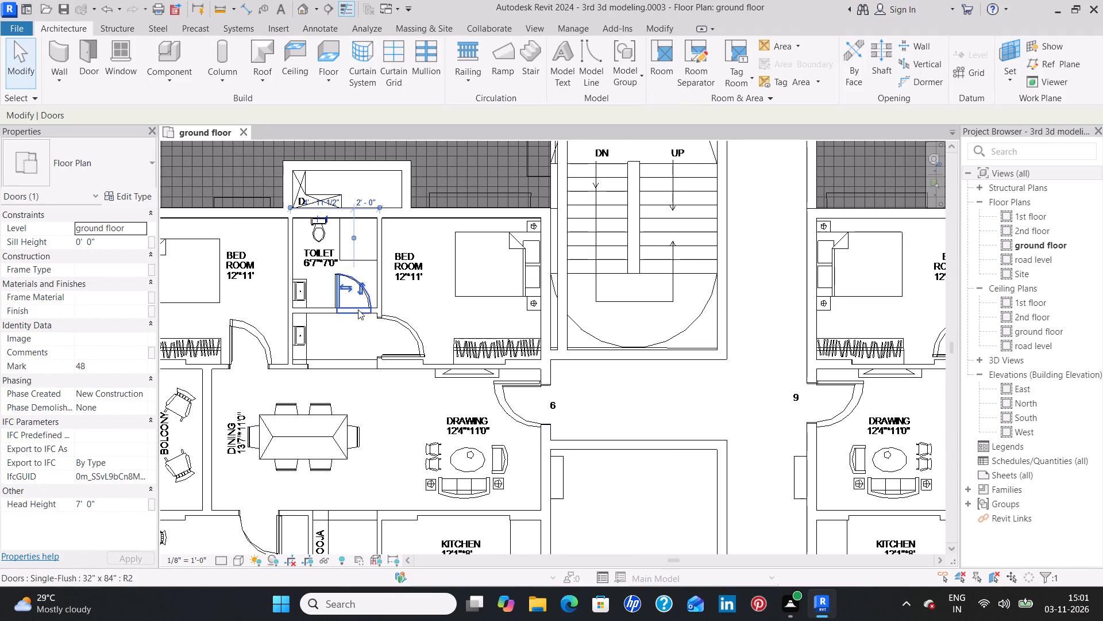
text(cs)
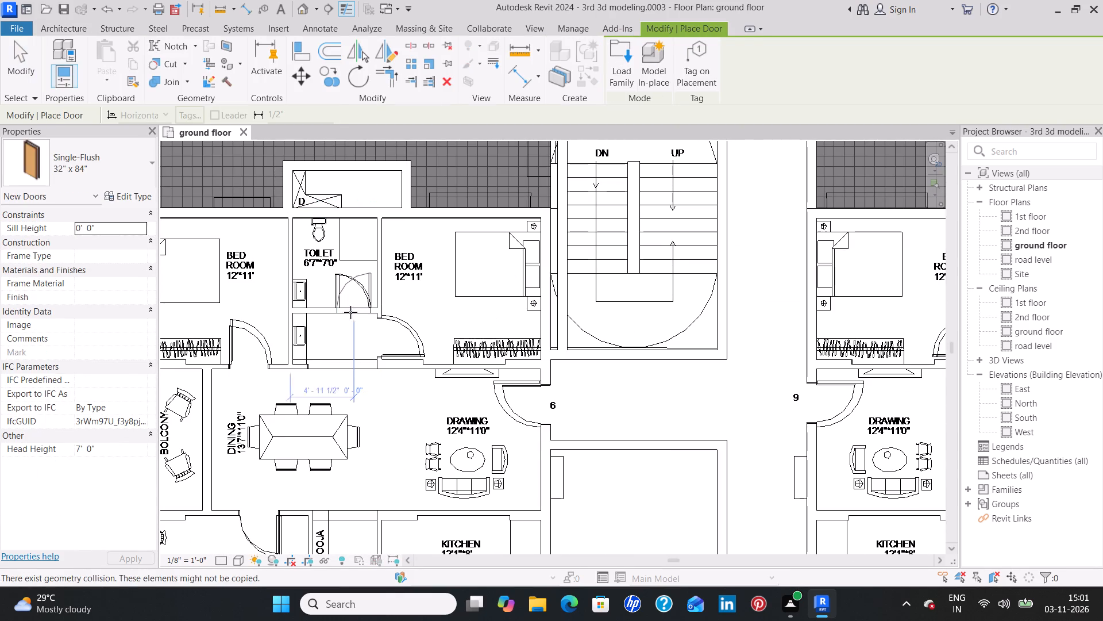
middle_drag(722, 363, 704, 369)
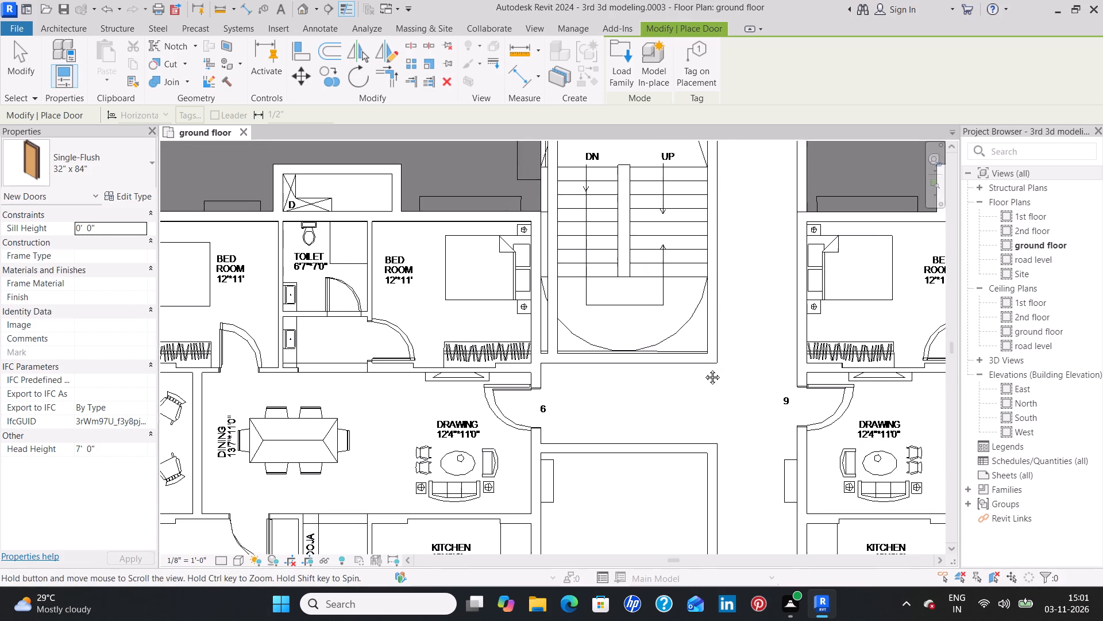
middle_drag(704, 369, 373, 330)
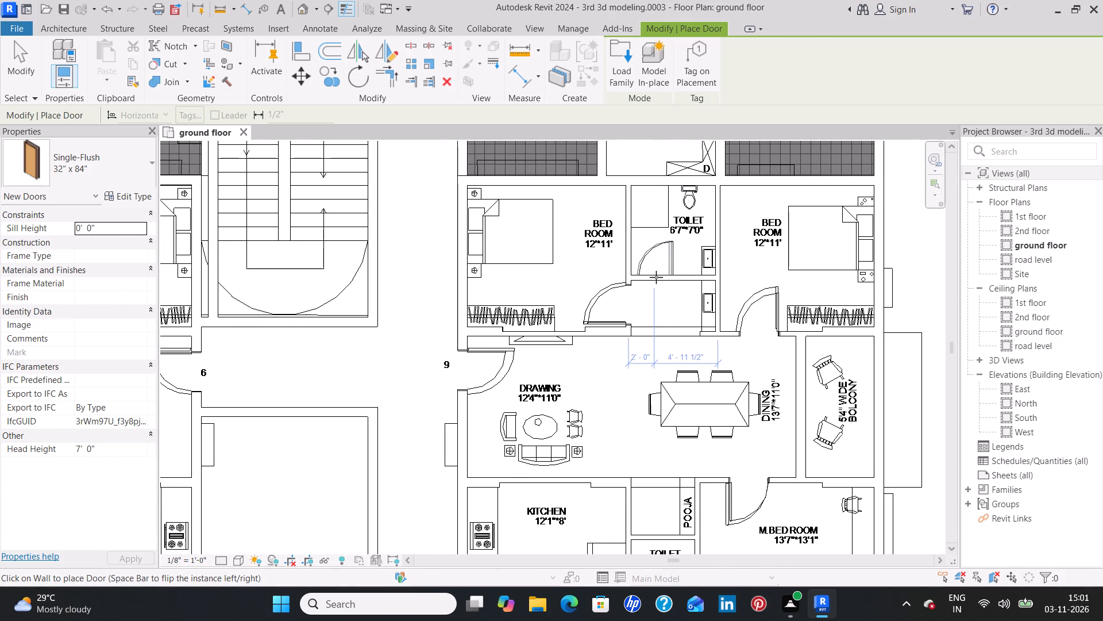
click(656, 277)
Place 32" x 84" Single-Flush doors at the utility and the master bedroom toilet of the flat at entrance 9, following the traced swings.
scroll(636, 331, down, 2)
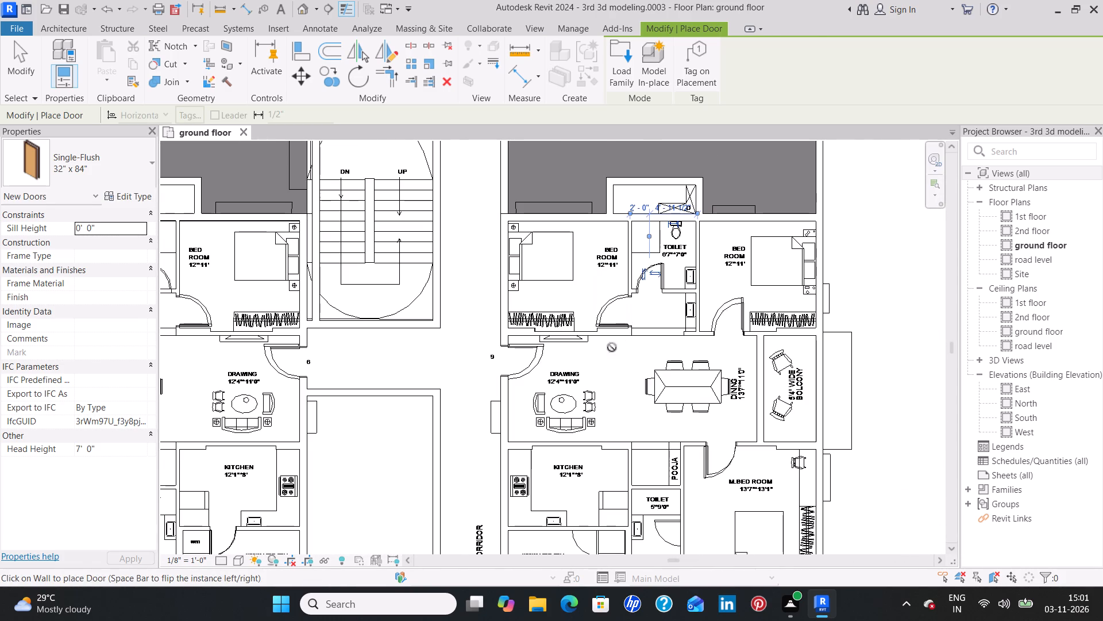
scroll(639, 381, down, 2)
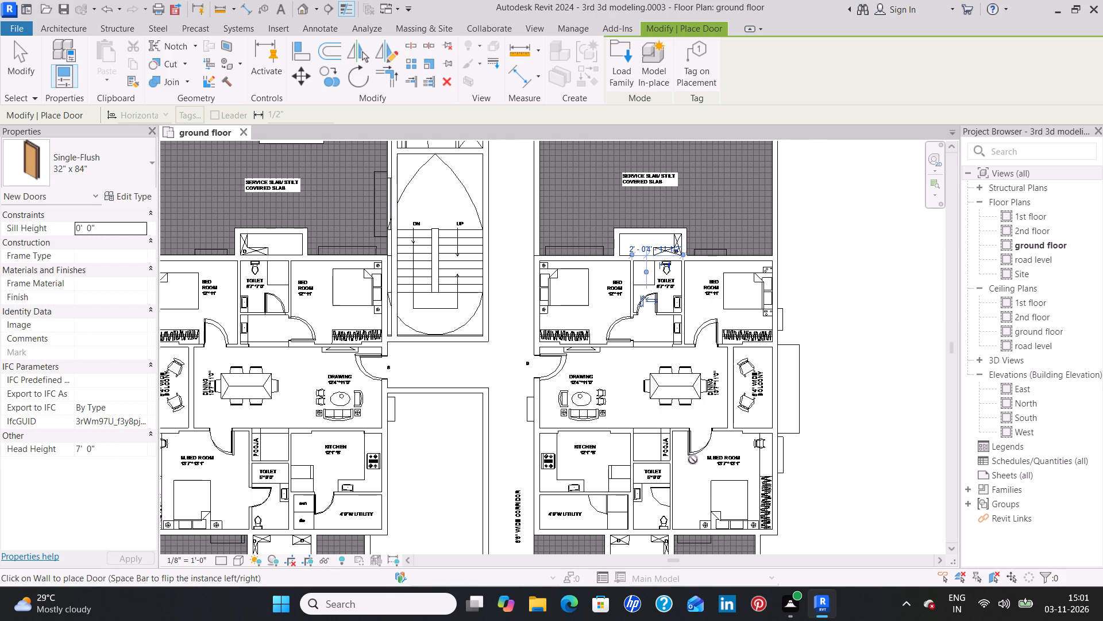
middle_drag(604, 504, 604, 490)
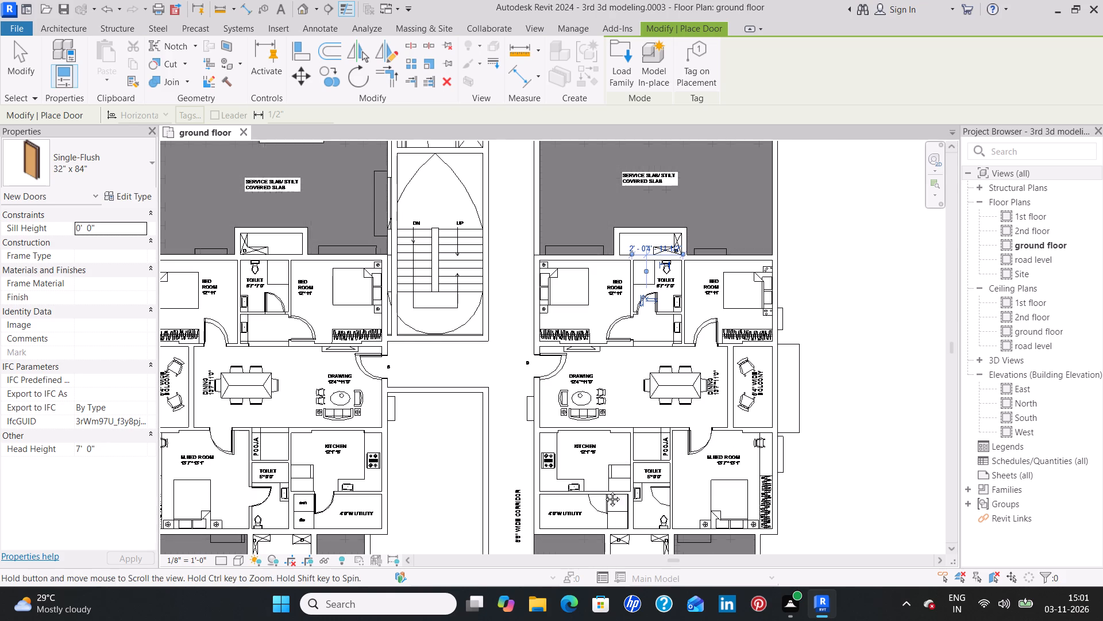
middle_drag(604, 490, 603, 354)
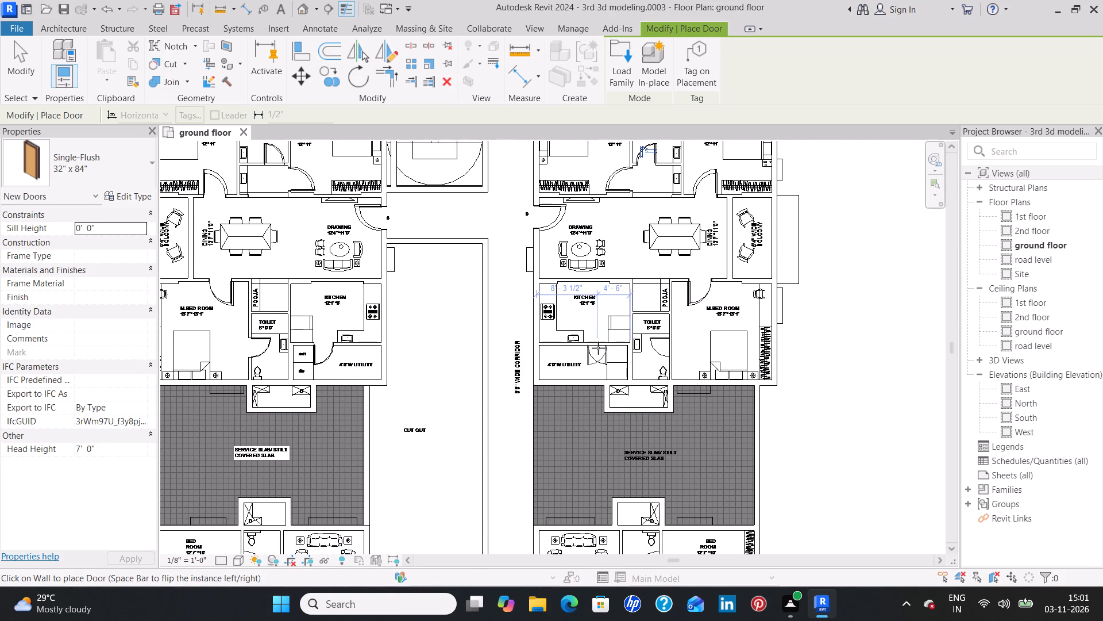
key(space)
click(598, 348)
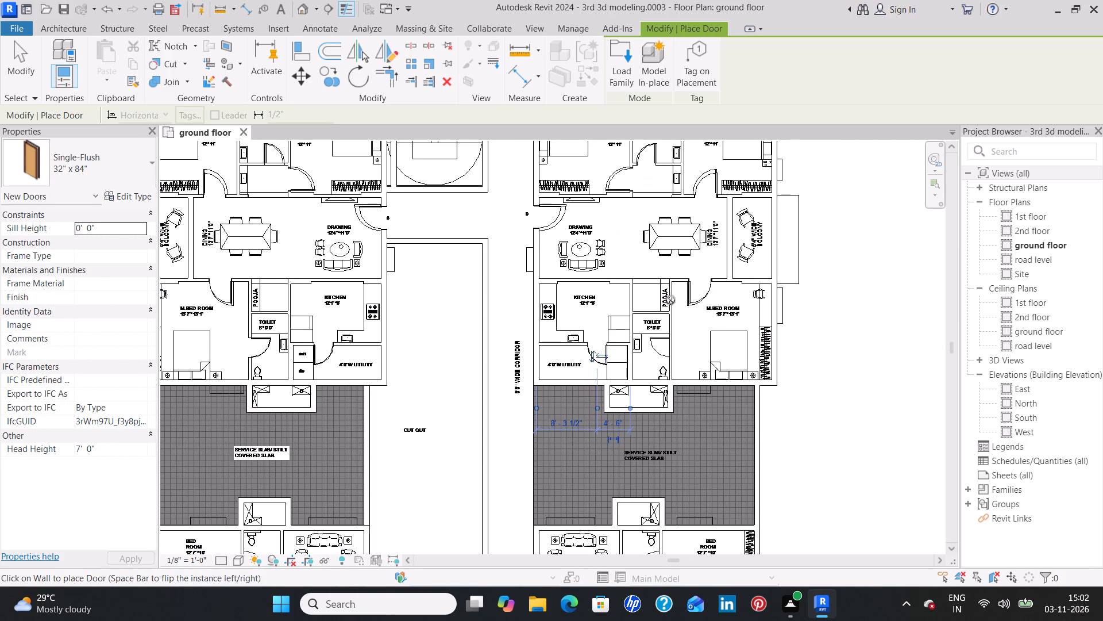
key(space)
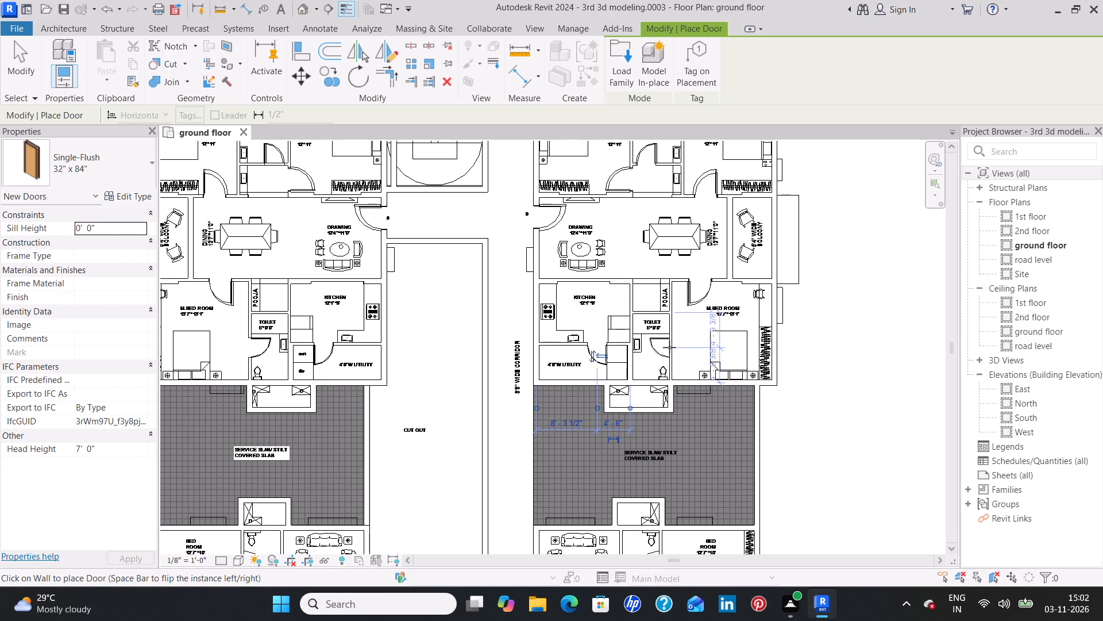
click(669, 347)
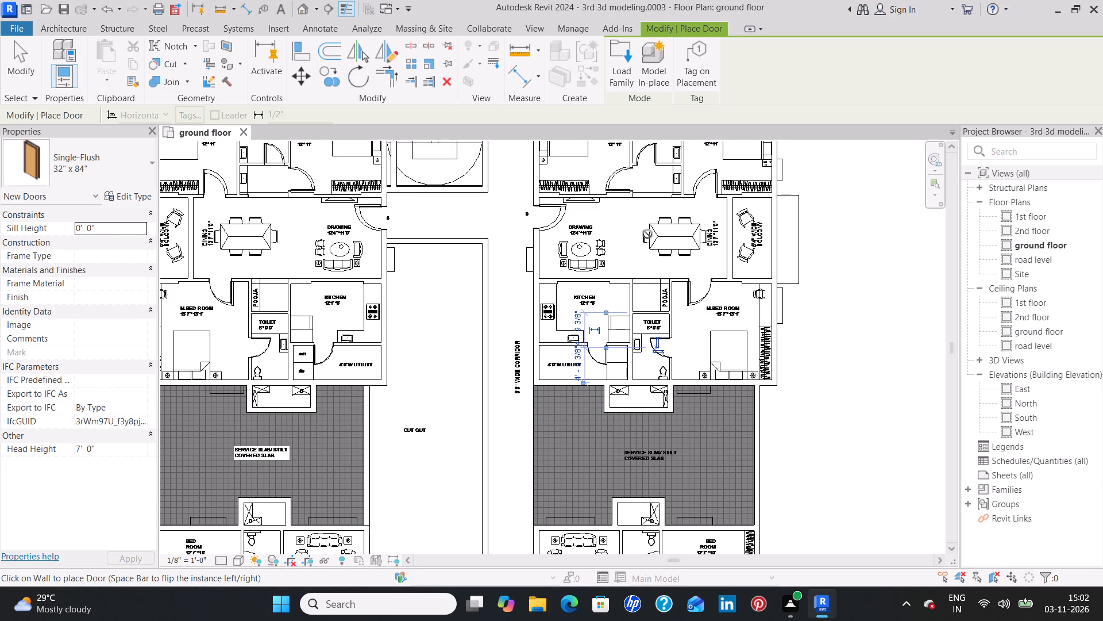
middle_drag(647, 234, 630, 323)
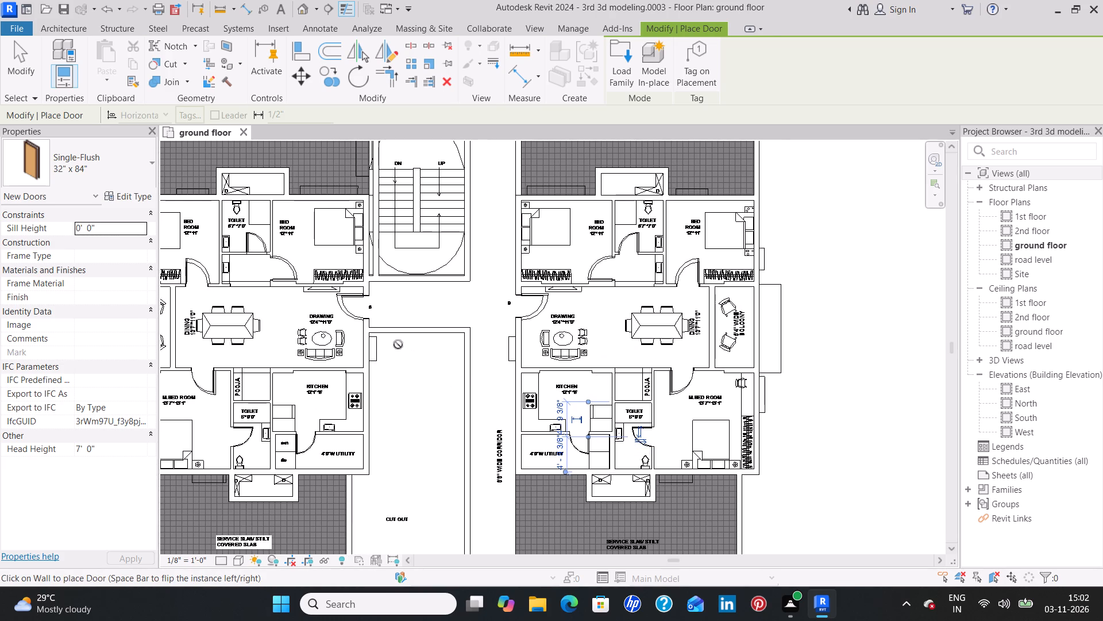
key(Escape)
key(Escape)
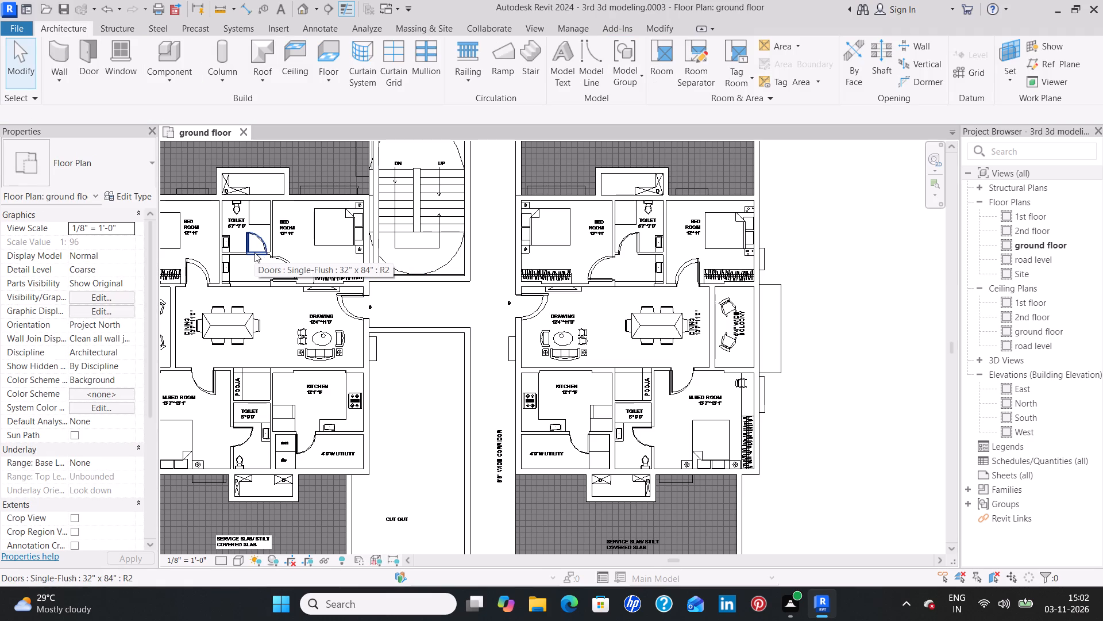
Replace the door of the toilet between flat 6's bedrooms with a new 32" x 84" Single-Flush door matching its master bedroom toilet door.
click(254, 252)
key(Delete)
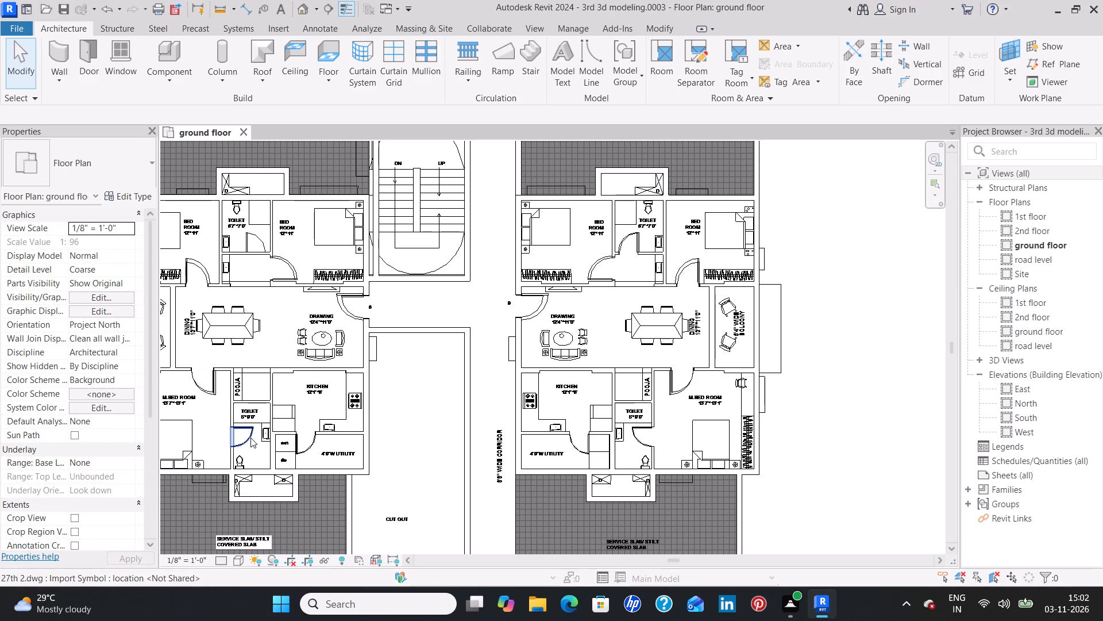
click(241, 436)
text(cs)
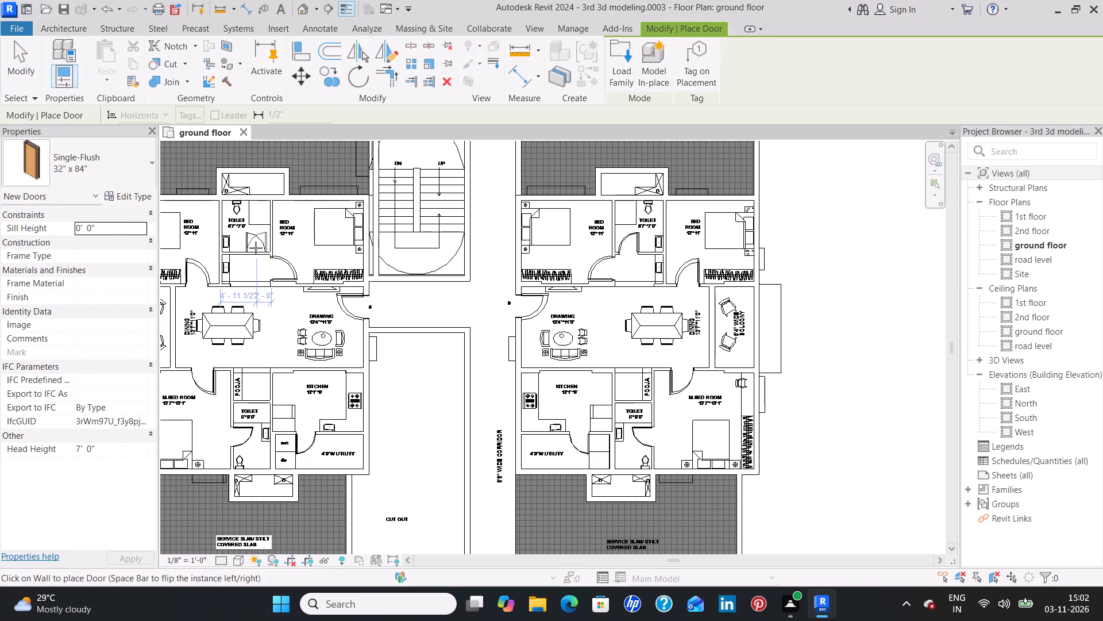
key(space)
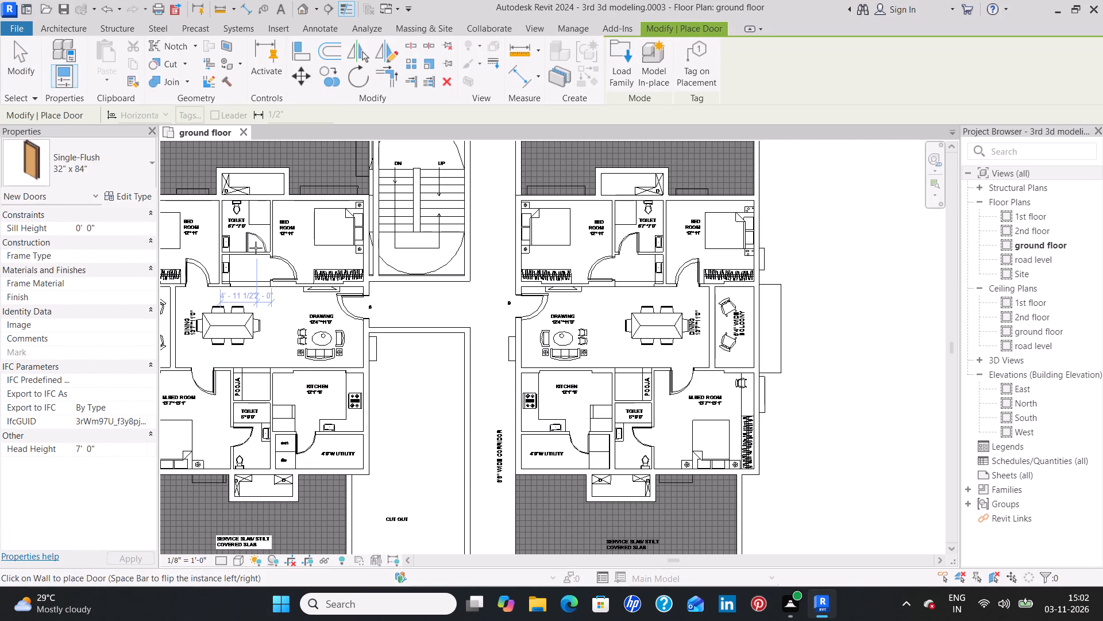
click(256, 248)
key(Escape)
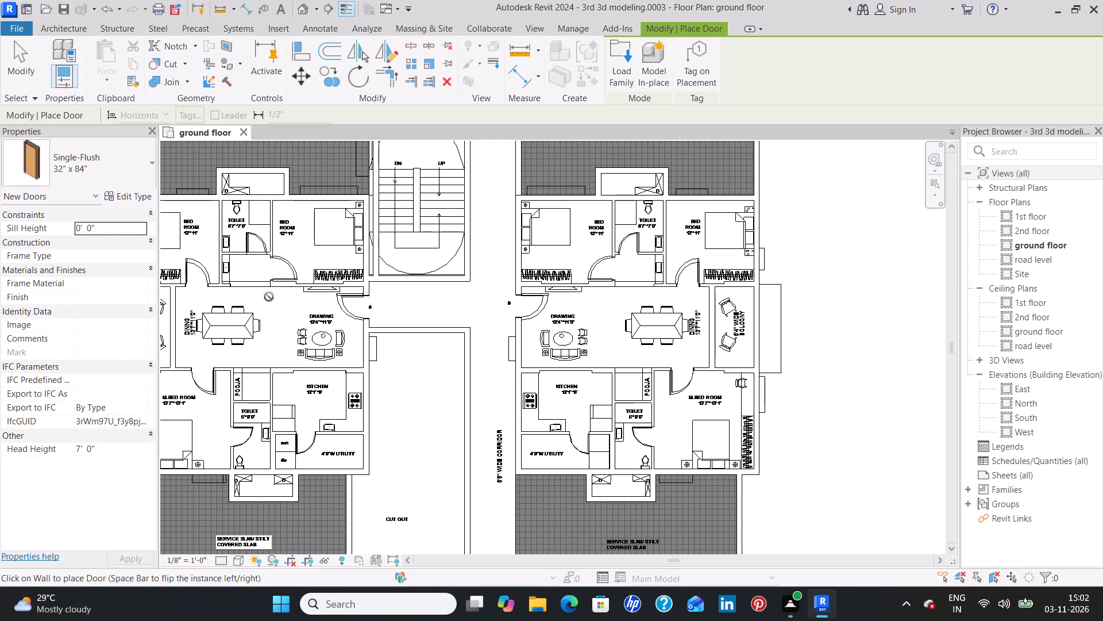
Place a 32" x 84" Single-Flush door at the toilet beside the drawing room of the flat at entrance 5, following the traced swing.
scroll(423, 447, down, 2)
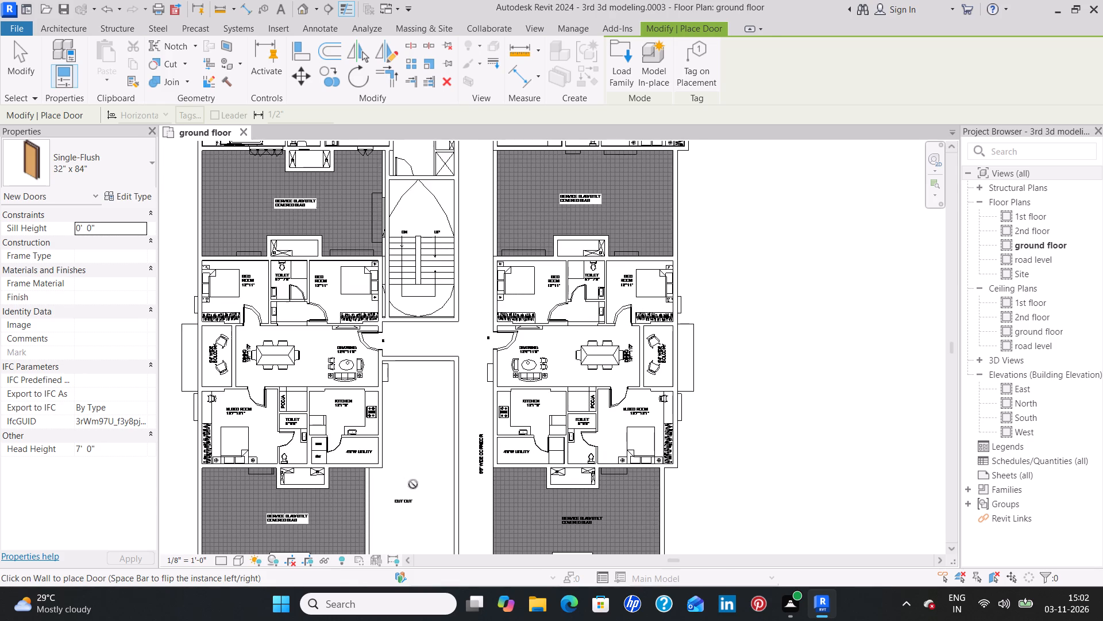
middle_drag(414, 483, 450, 236)
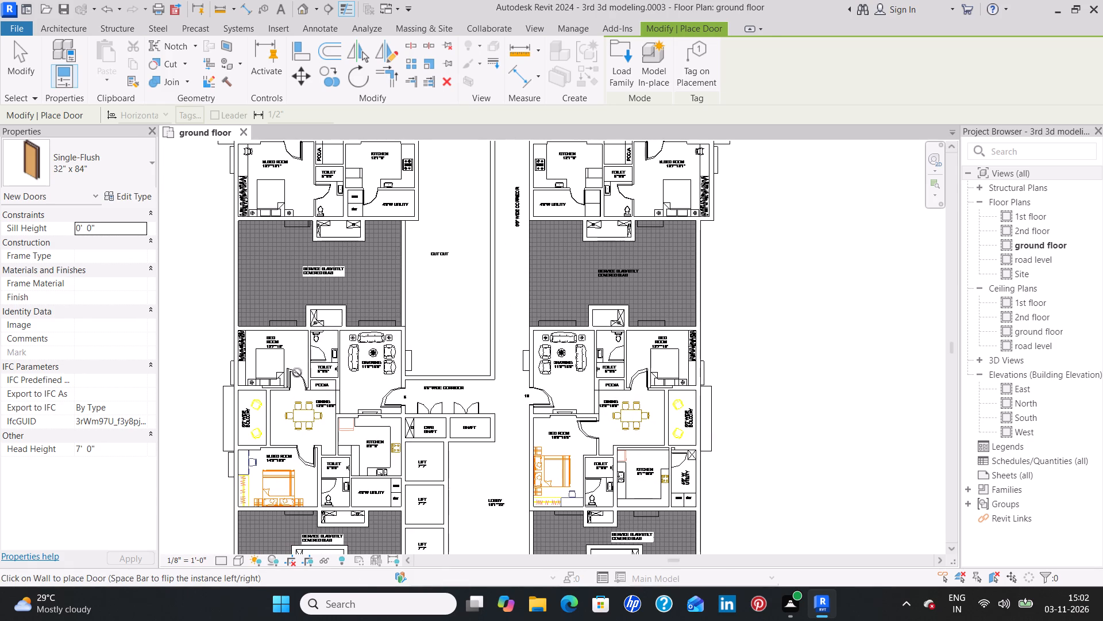
scroll(312, 354, up, 5)
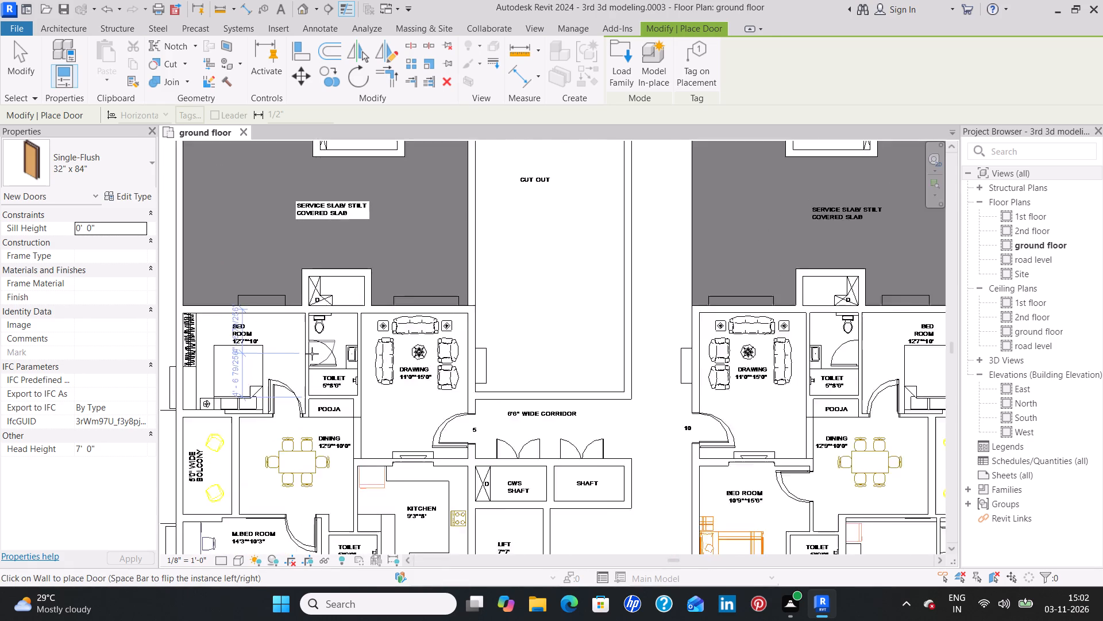
scroll(312, 354, up, 1)
key(space)
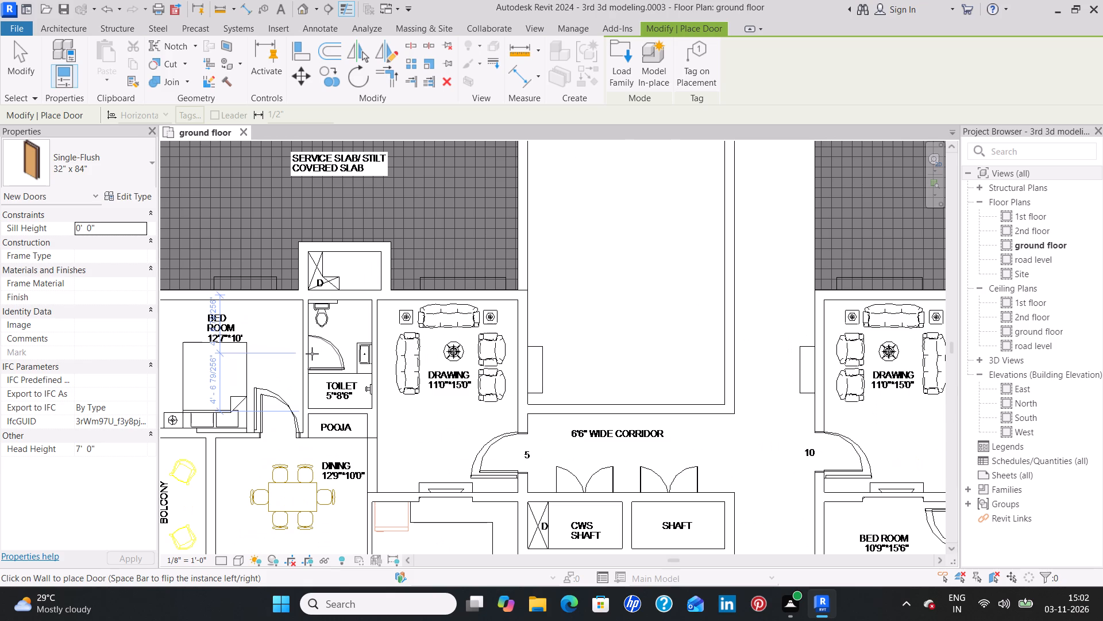
click(312, 354)
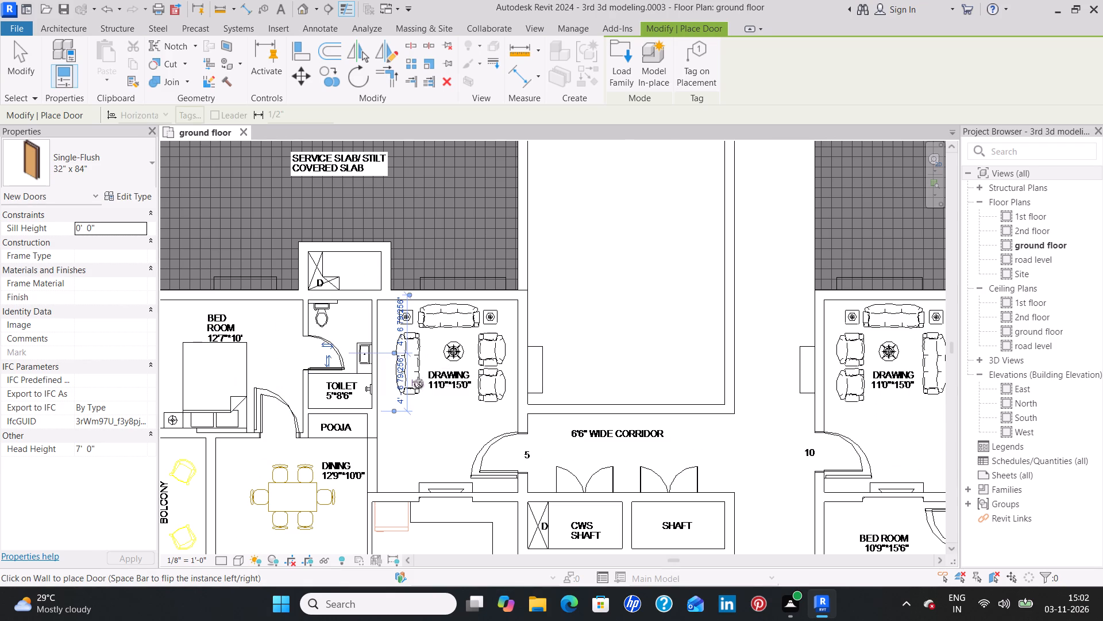
Place a 32" x 84" Single-Flush door at the master bedroom toilet of the flat at entrance 5, following the traced swing.
scroll(441, 438, down, 4)
middle_drag(439, 435, 438, 404)
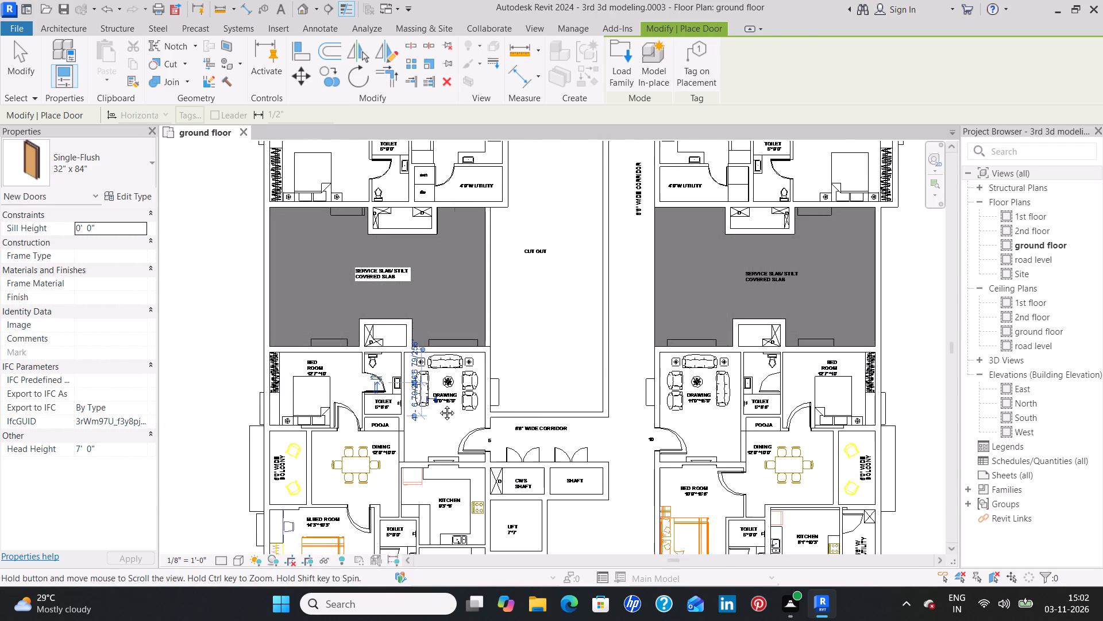
middle_drag(438, 404, 438, 252)
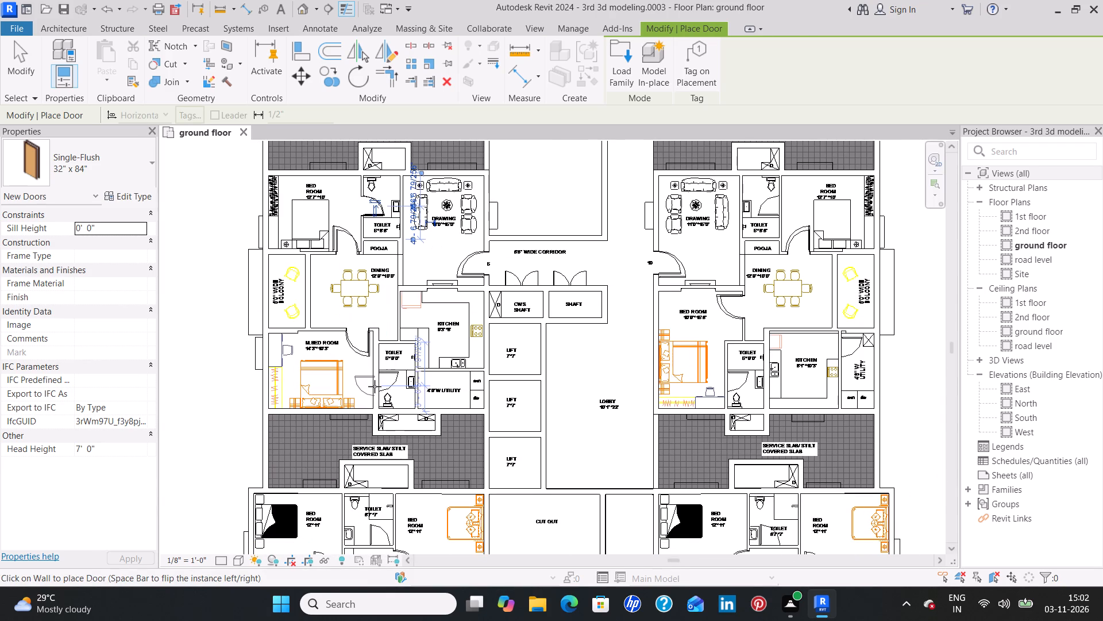
key(space)
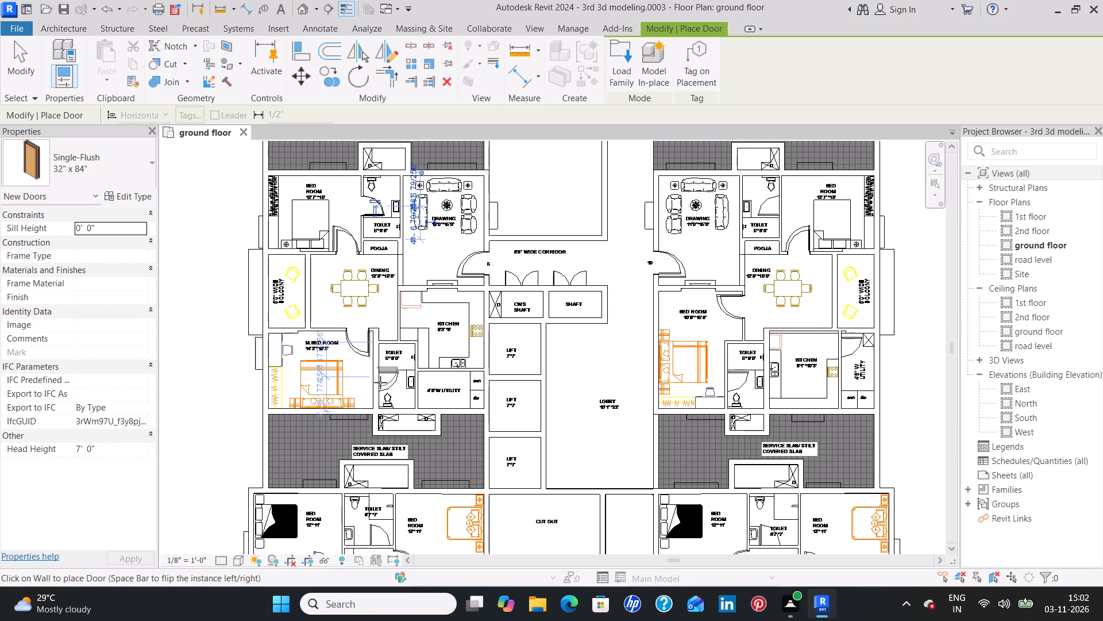
scroll(380, 382, up, 5)
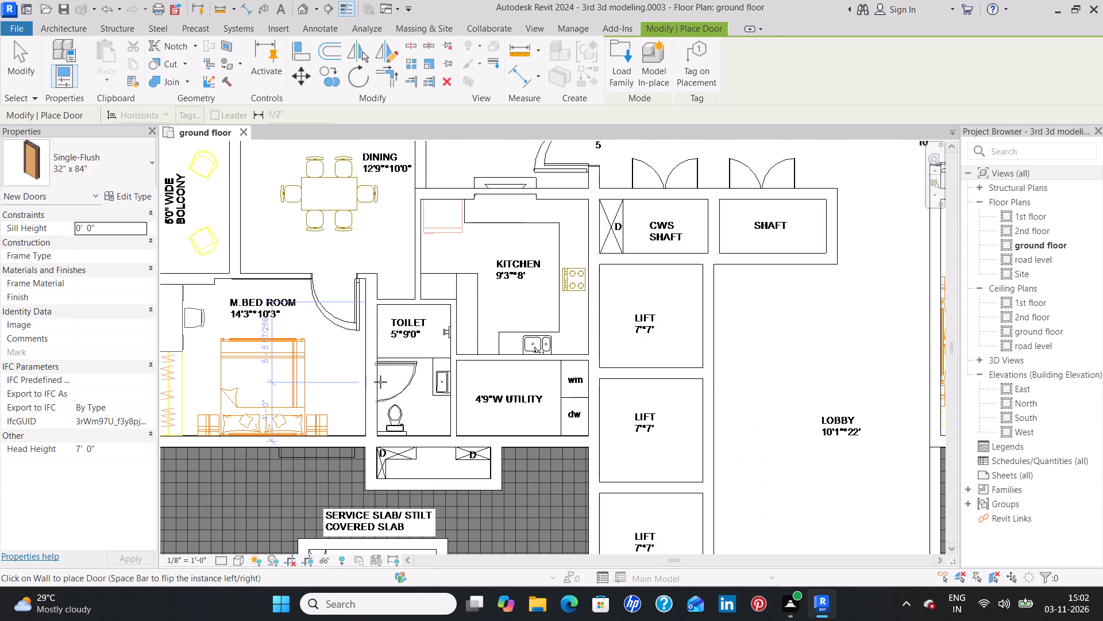
click(380, 382)
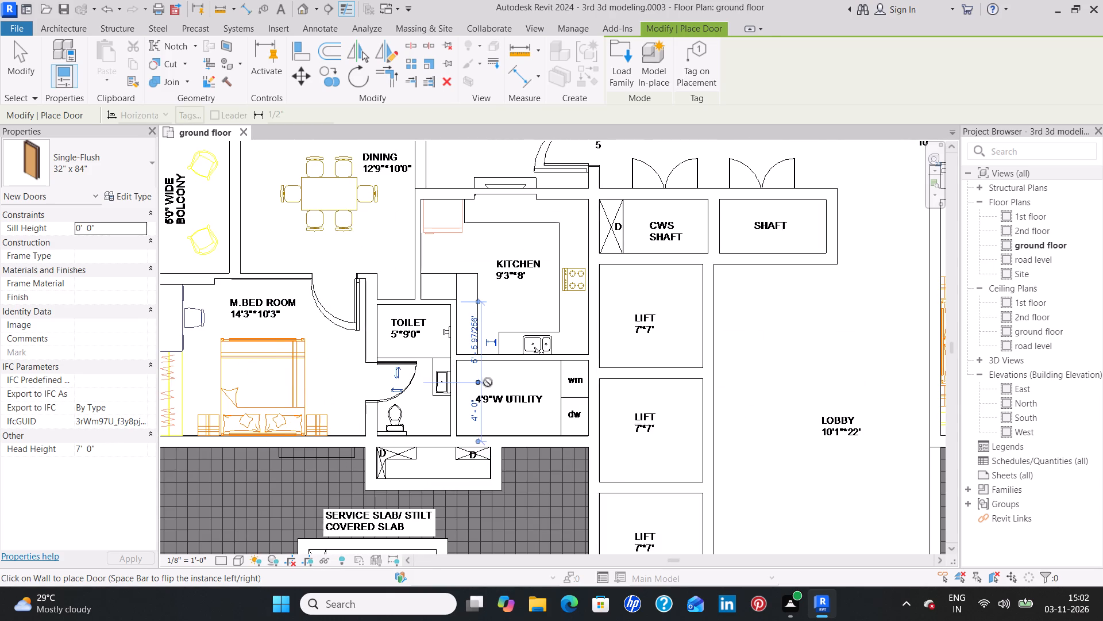
key(space)
key(space)
key(Escape)
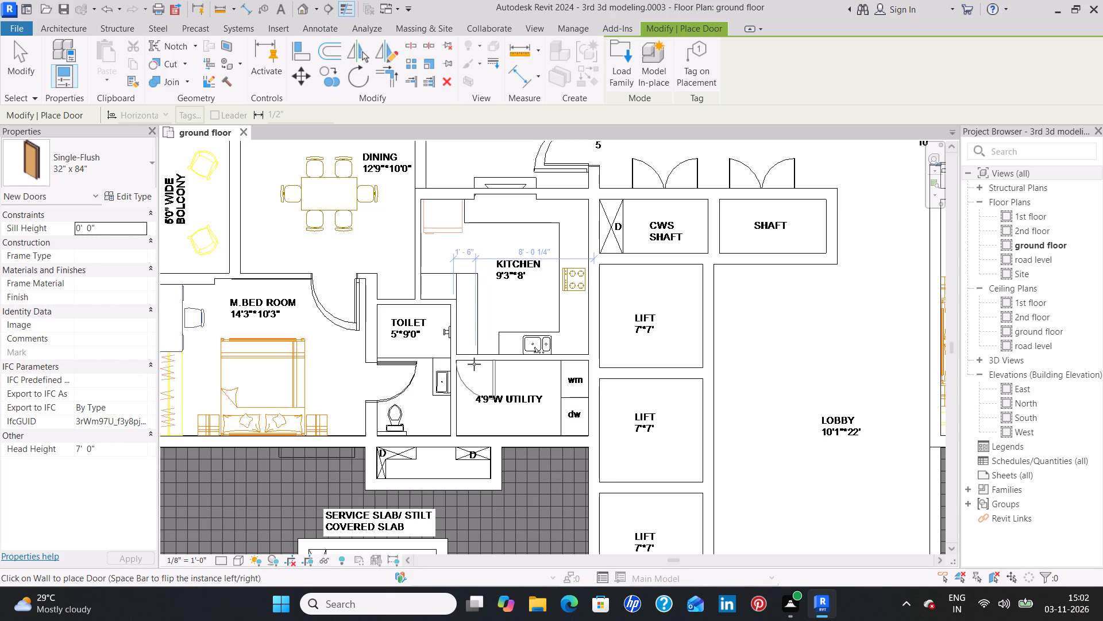
key(Escape)
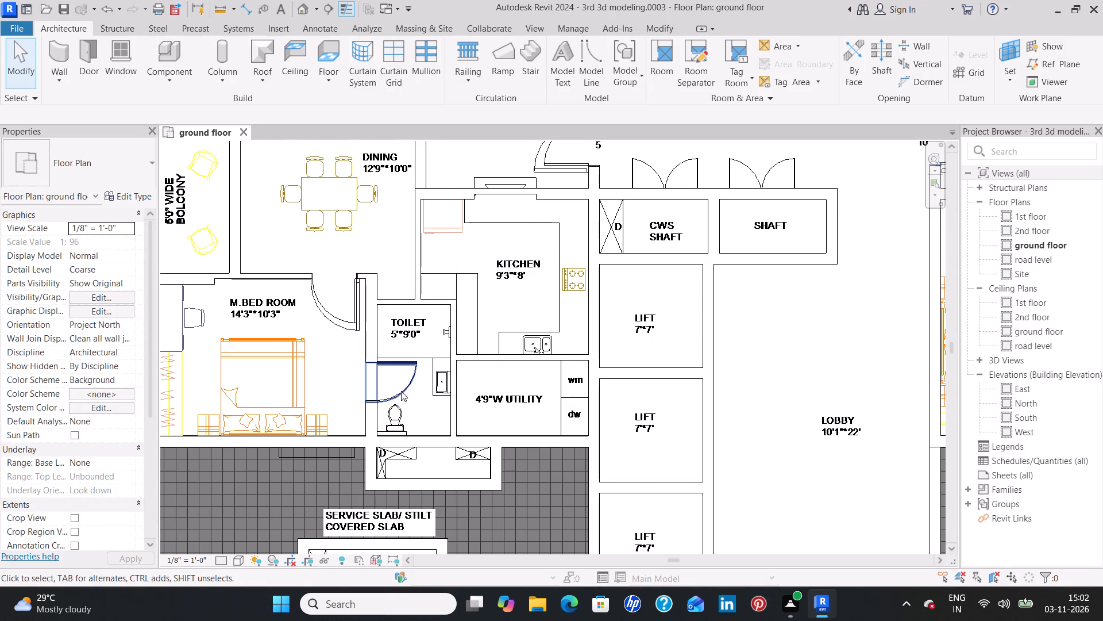
Place a 32" x 84" Single-Flush door between the kitchen and utility of the flat at entrance 5, matching its master bedroom toilet door type.
scroll(403, 389, down, 7)
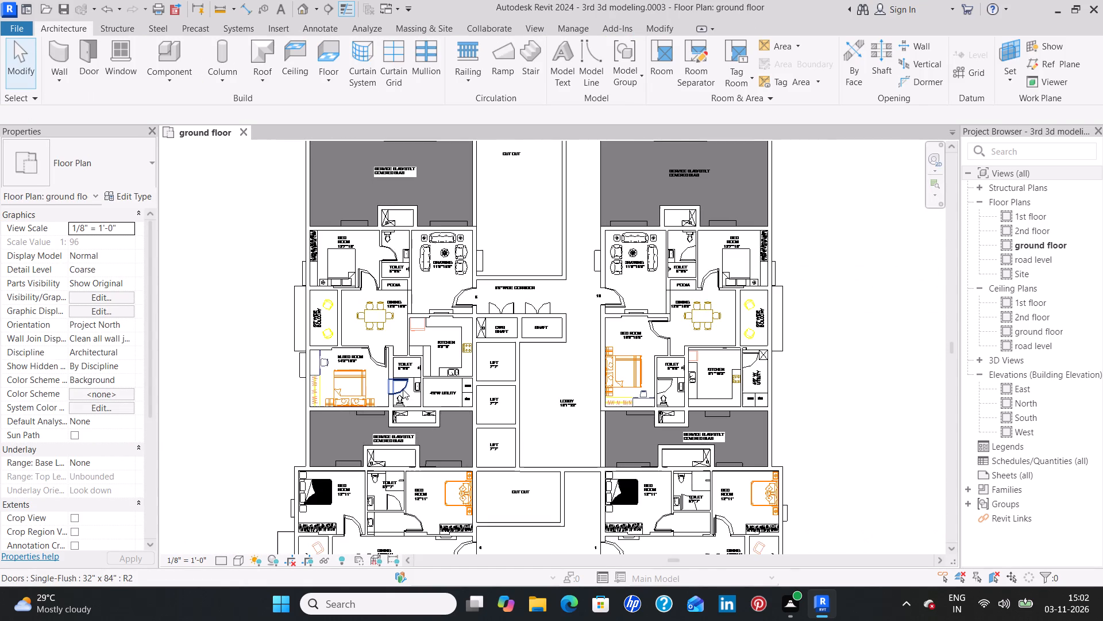
click(400, 388)
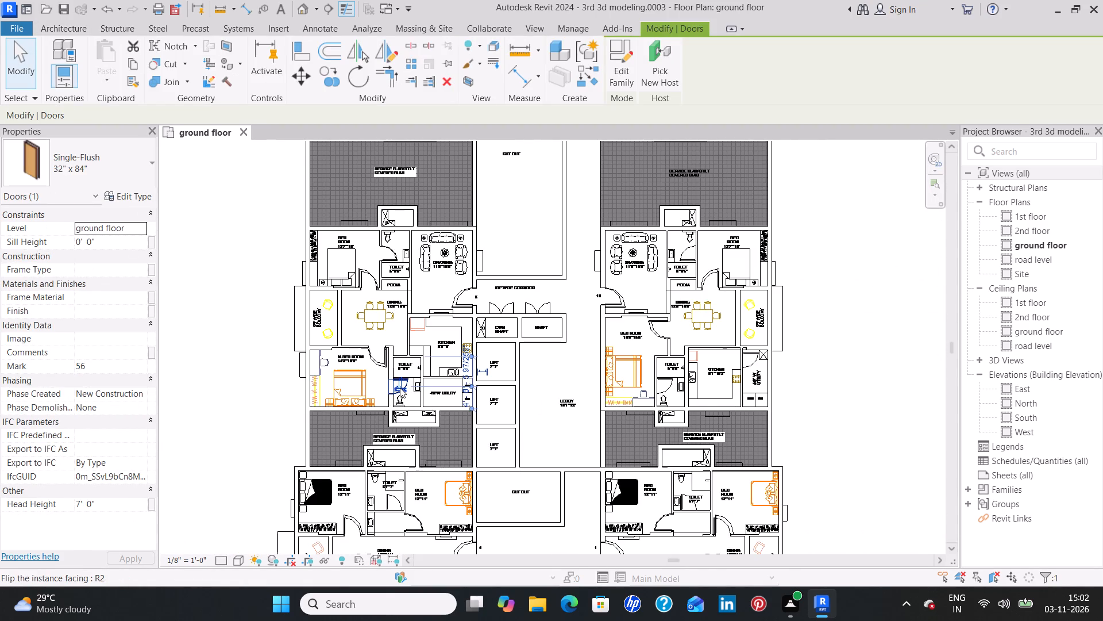
text(cs)
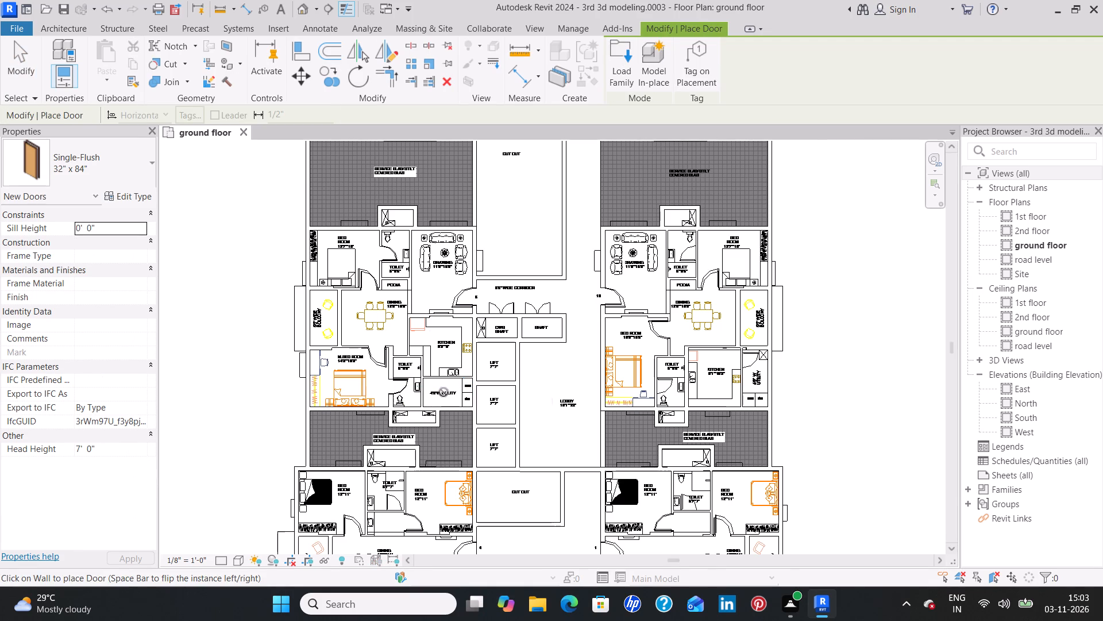
scroll(437, 391, up, 8)
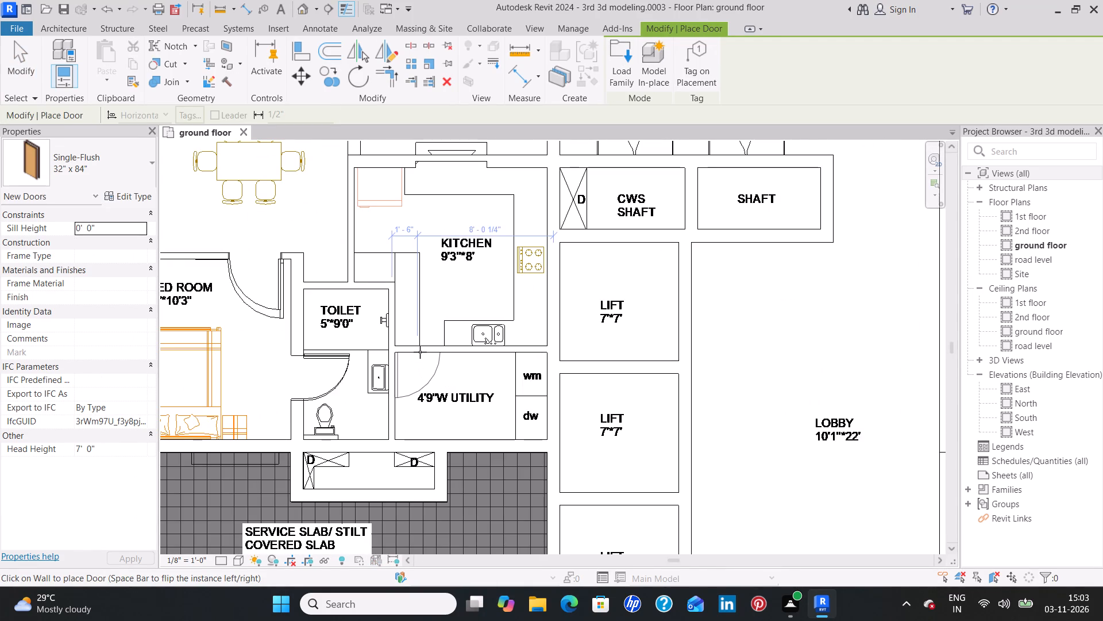
click(420, 352)
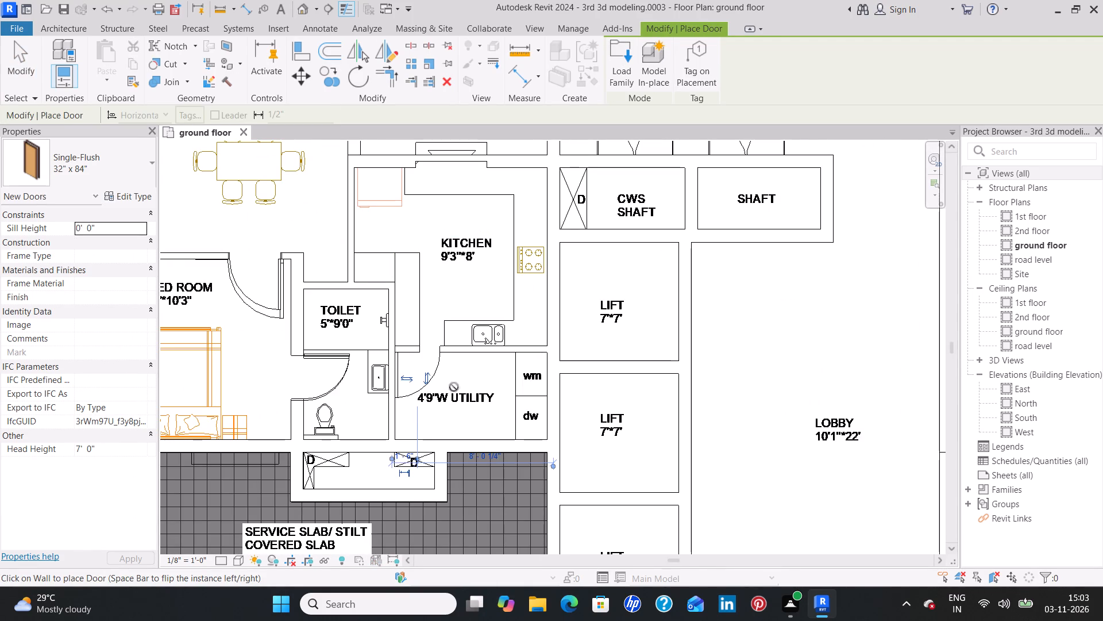
scroll(446, 385, down, 4)
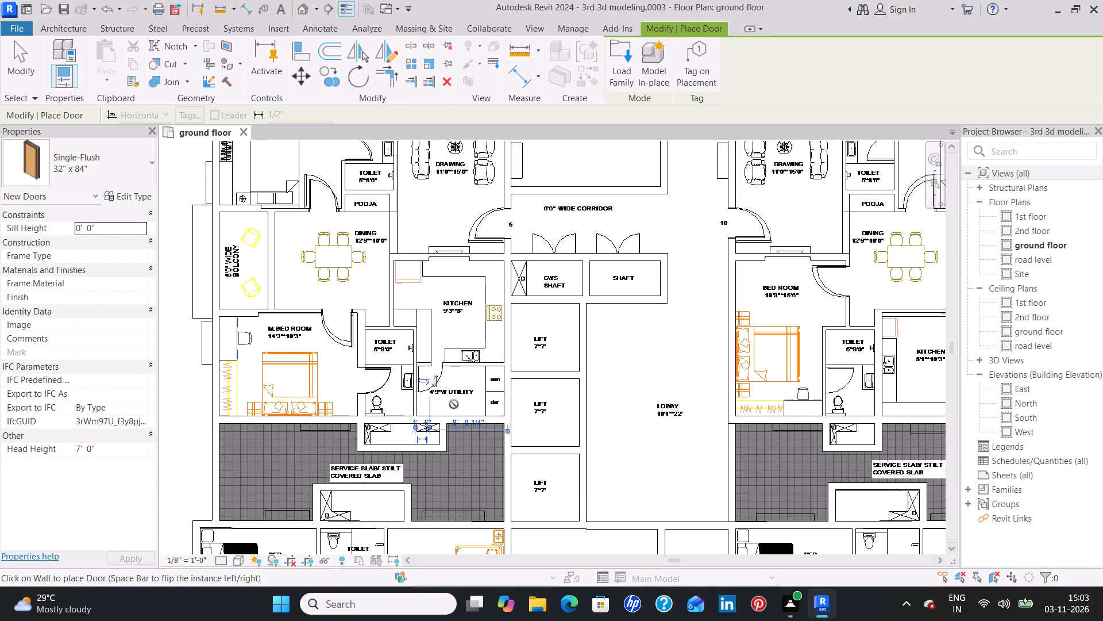
key(Escape)
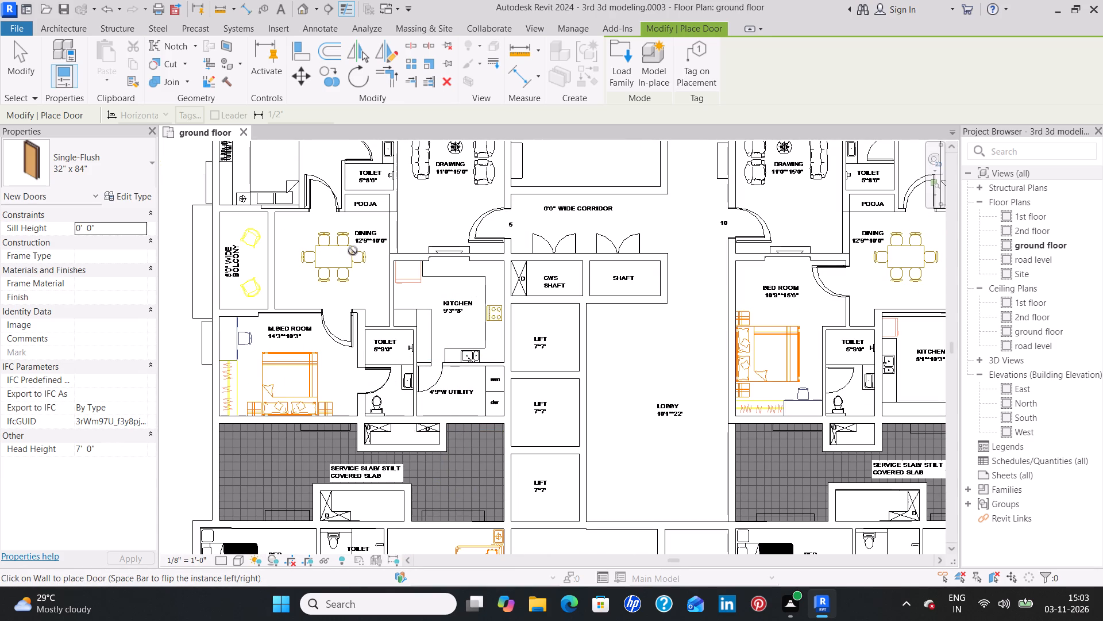
Place 32" x 84" Single-Flush doors at the 5'*9'0" toilet and the utility of the flat at entrance 10, following the traced swings.
middle_drag(353, 250, 323, 322)
scroll(353, 250, down, 1)
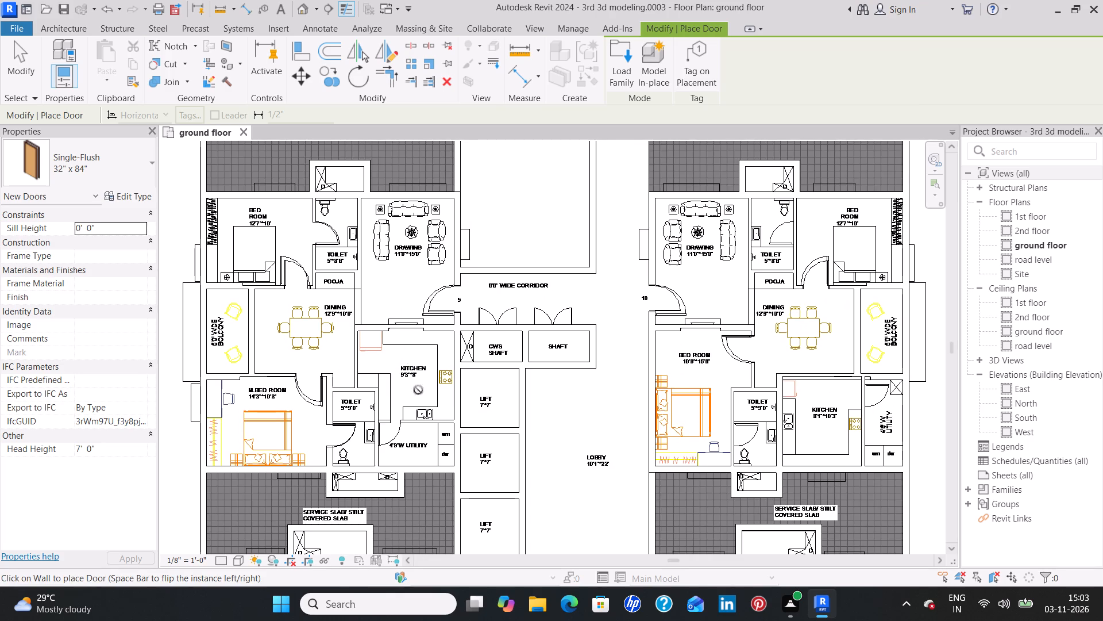
middle_drag(588, 422, 371, 407)
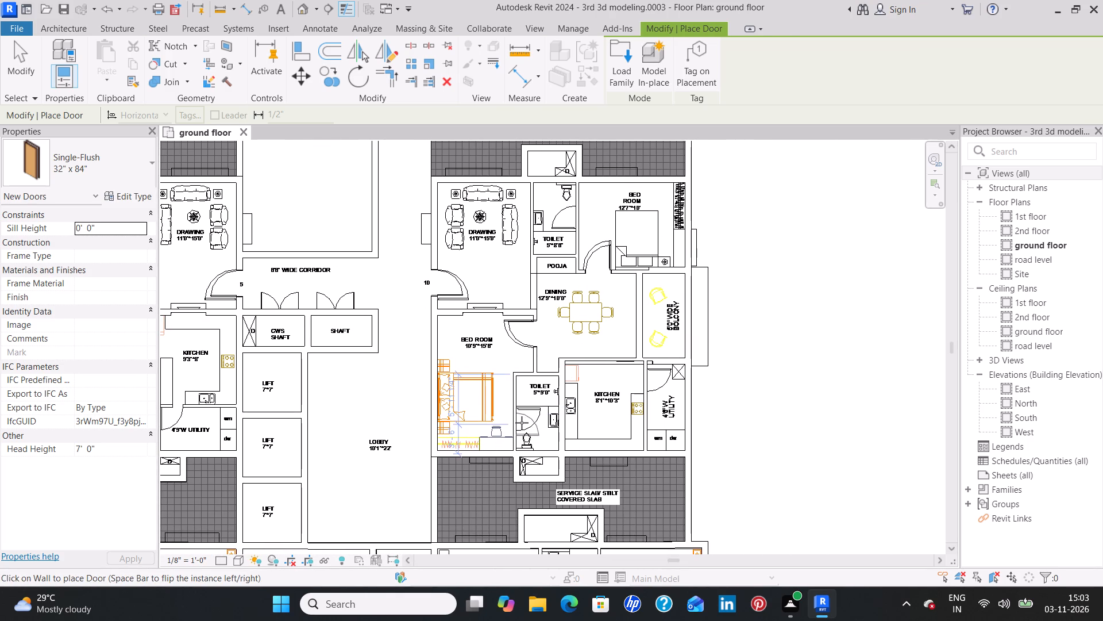
scroll(524, 420, up, 4)
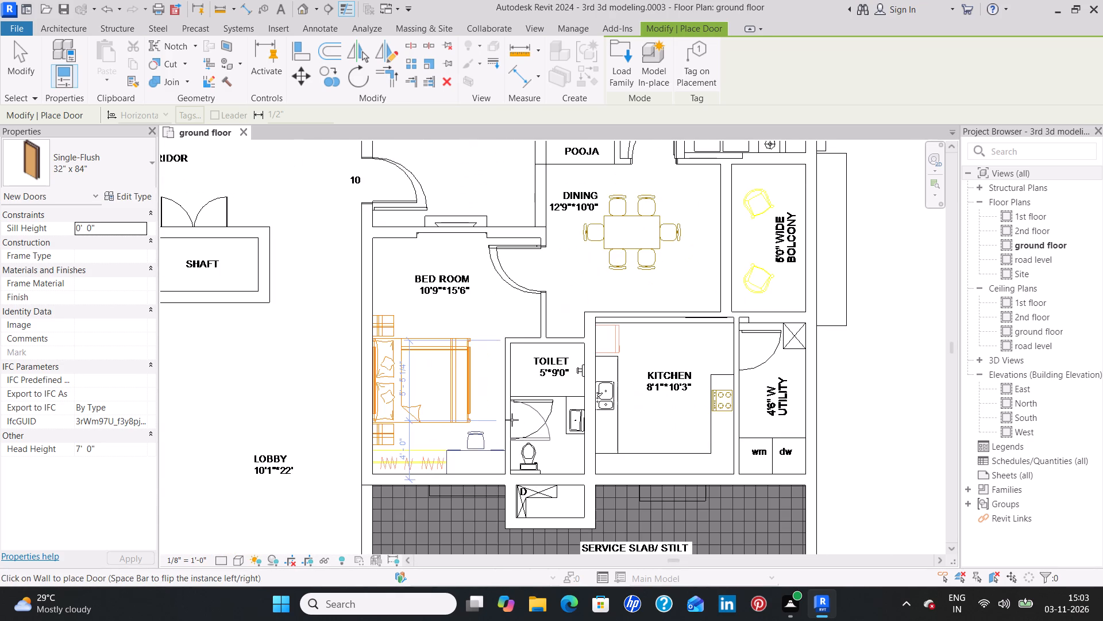
key(space)
click(512, 420)
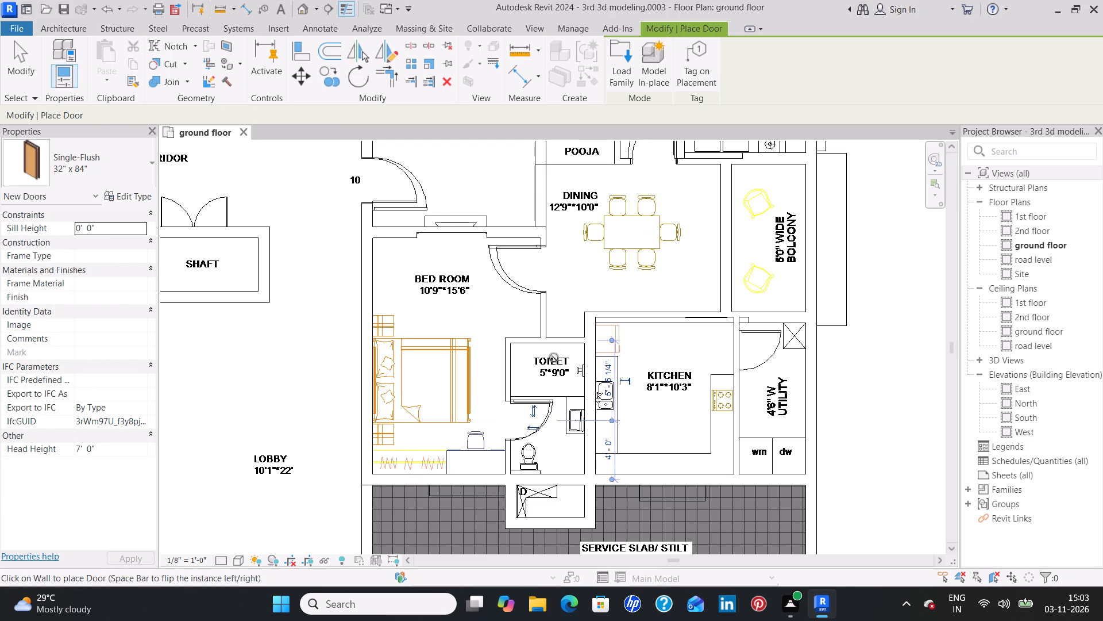
click(740, 352)
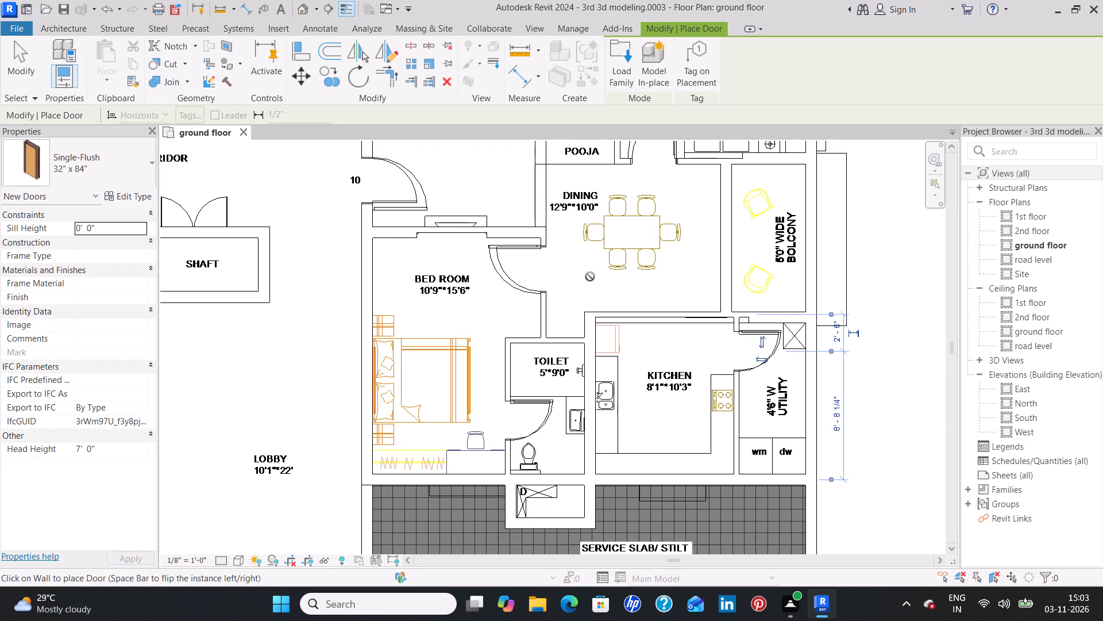
Place a 32" x 84" Single-Flush door at the toilet beside the drawing room of the flat at entrance 10, following the traced swing.
middle_drag(595, 270, 587, 555)
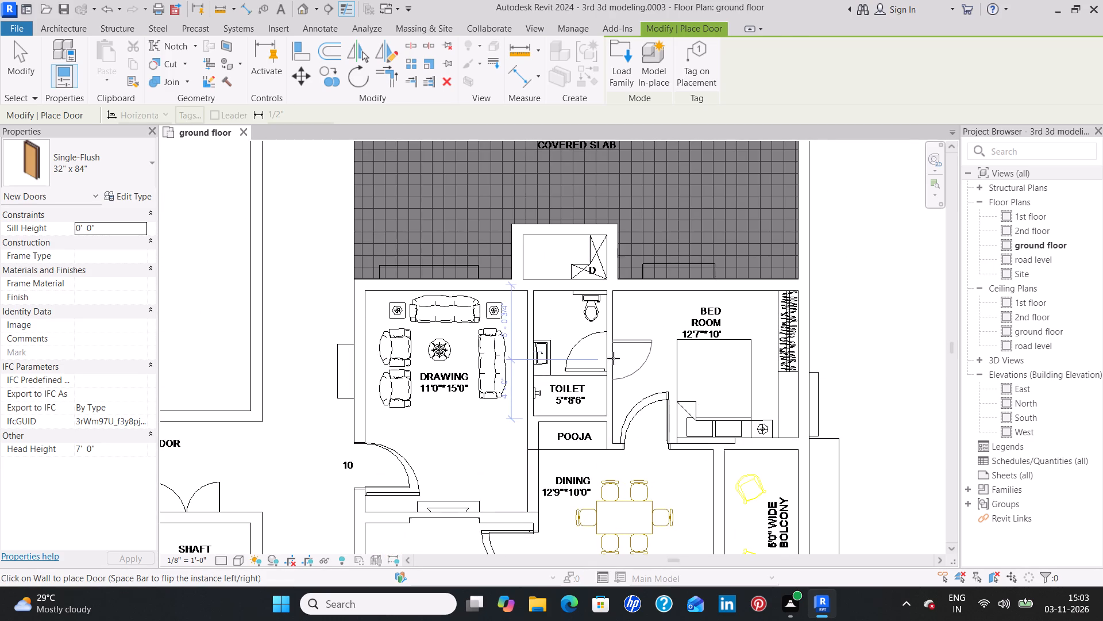
key(space)
key(space)
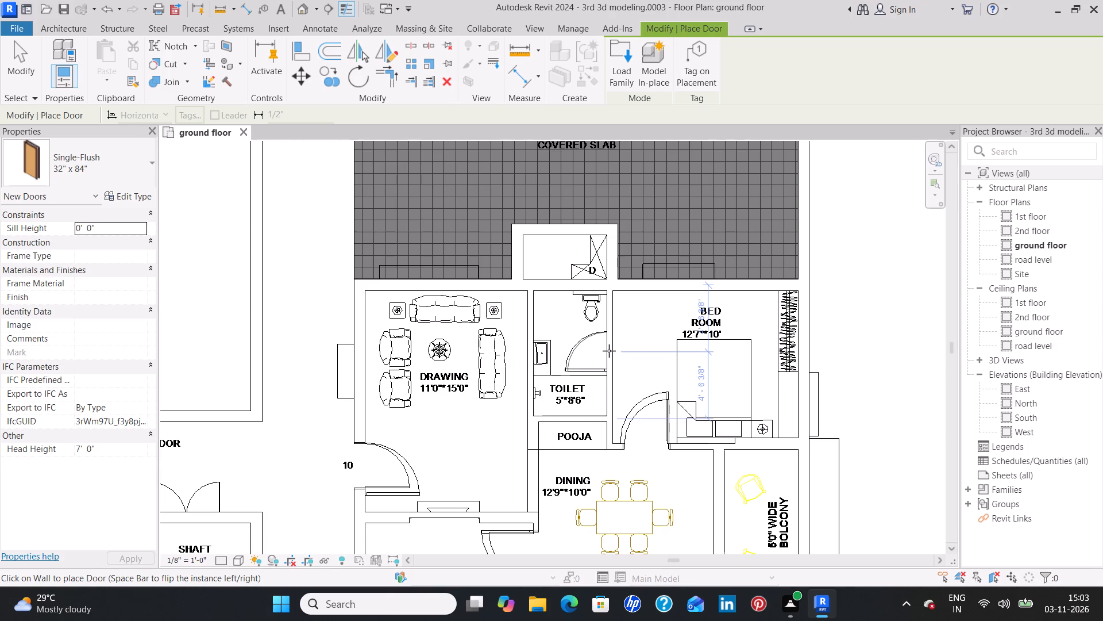
click(609, 351)
Place a 32" x 84" Single-Flush door at the toilet between the two bedrooms of the flat at entrance 1, following the traced swing.
scroll(624, 392, down, 4)
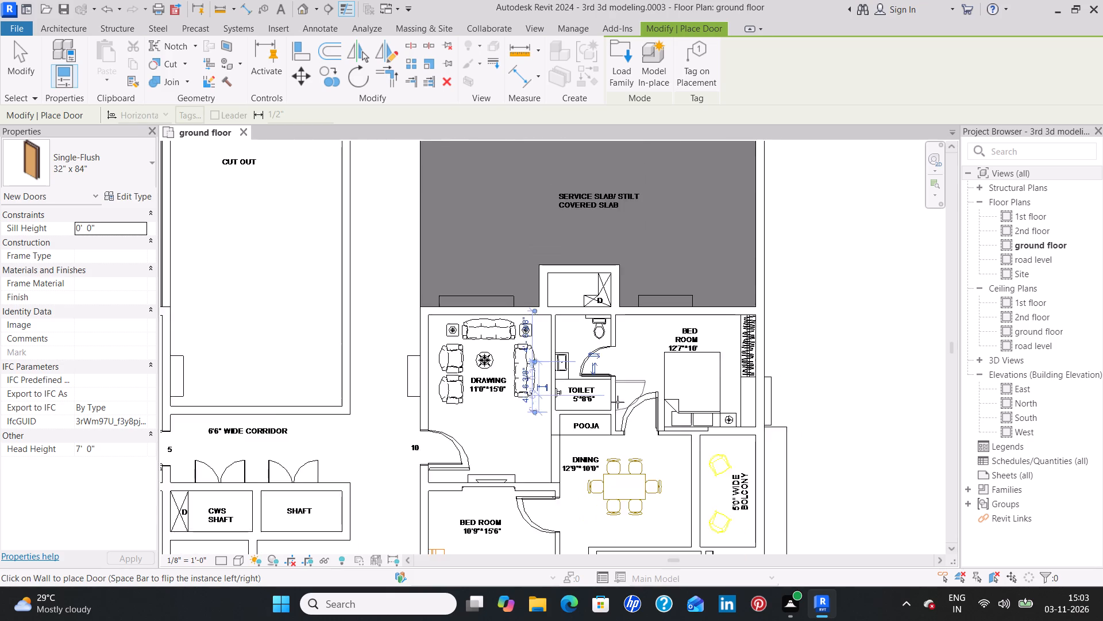
scroll(612, 497, down, 1)
middle_drag(611, 500, 600, 271)
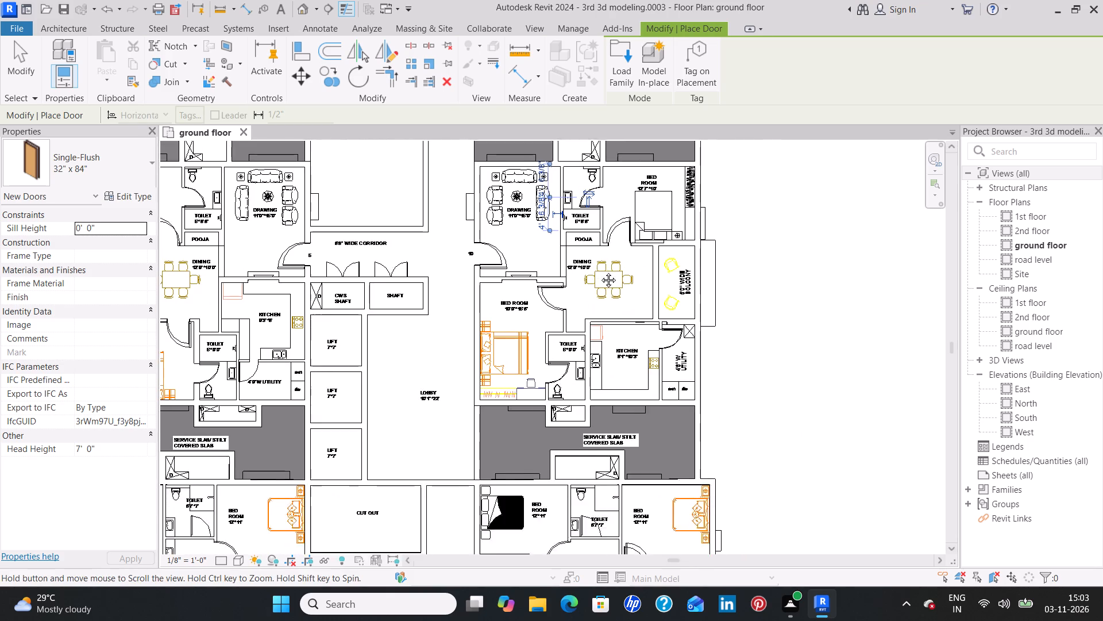
middle_drag(600, 271, 601, 260)
middle_drag(598, 514, 612, 354)
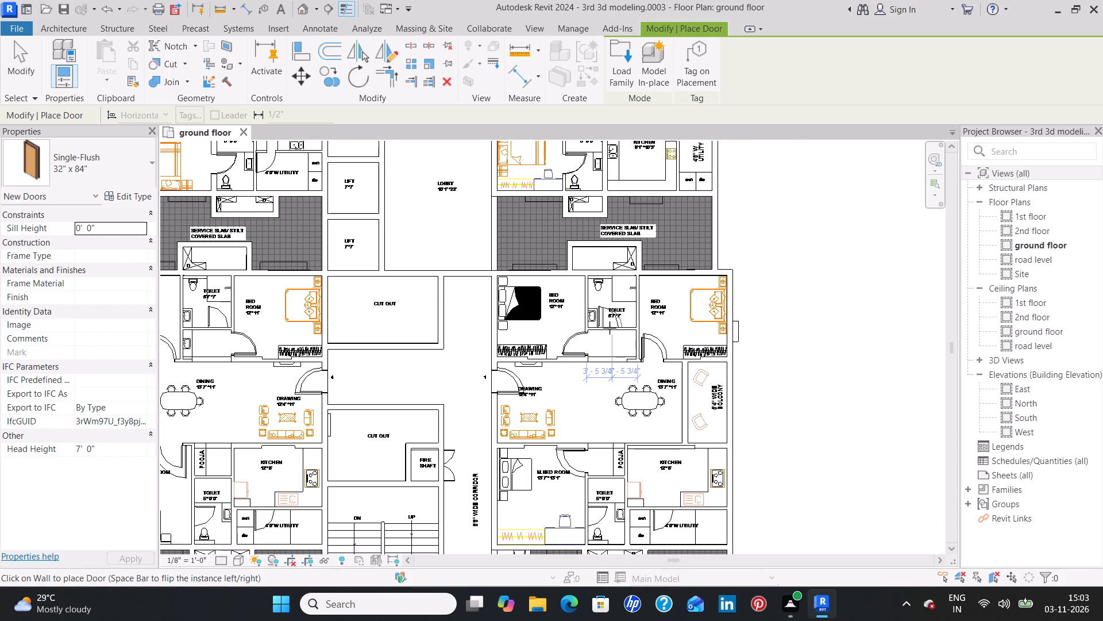
scroll(610, 328, up, 5)
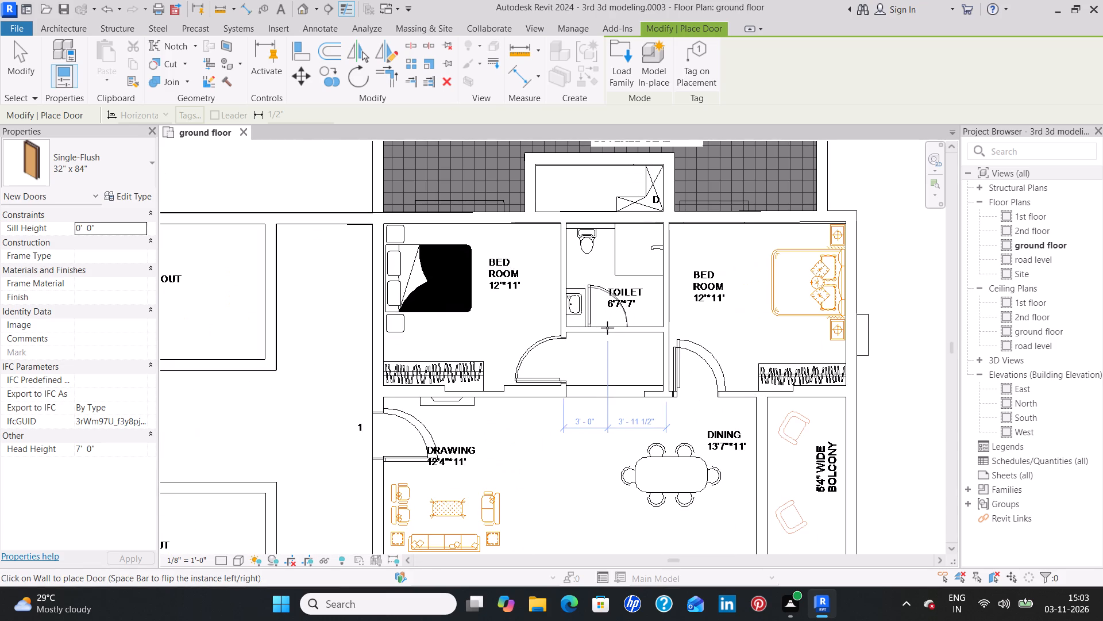
click(608, 328)
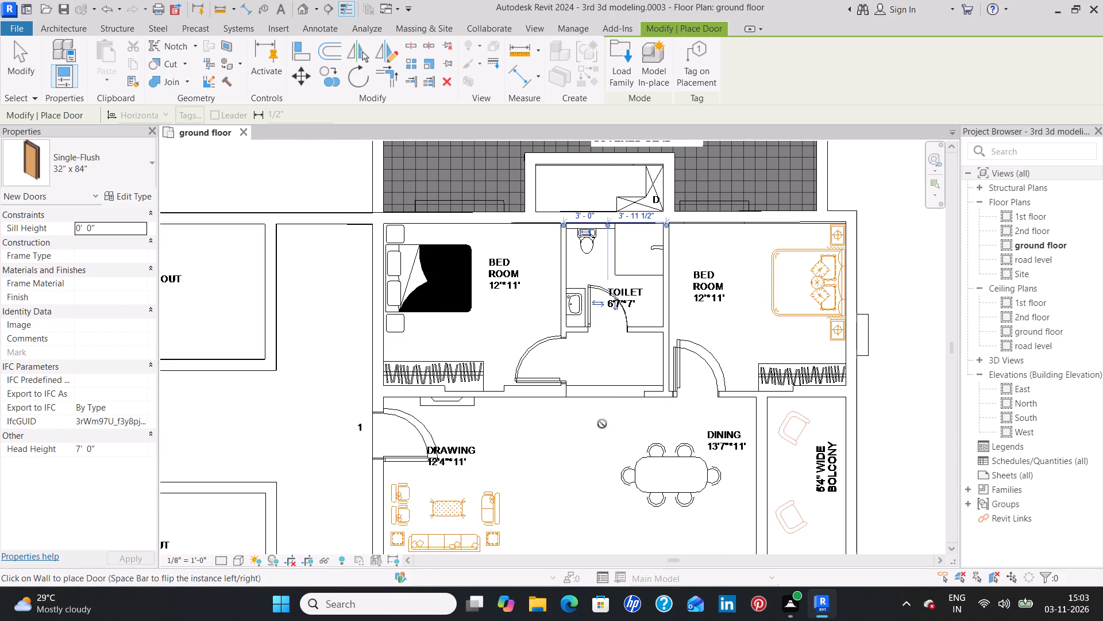
Place 32" x 84" Single-Flush doors at the master bedroom toilet and the utility of the flat at entrance 1, following the traced swings.
scroll(599, 438, down, 4)
middle_drag(600, 474, 596, 368)
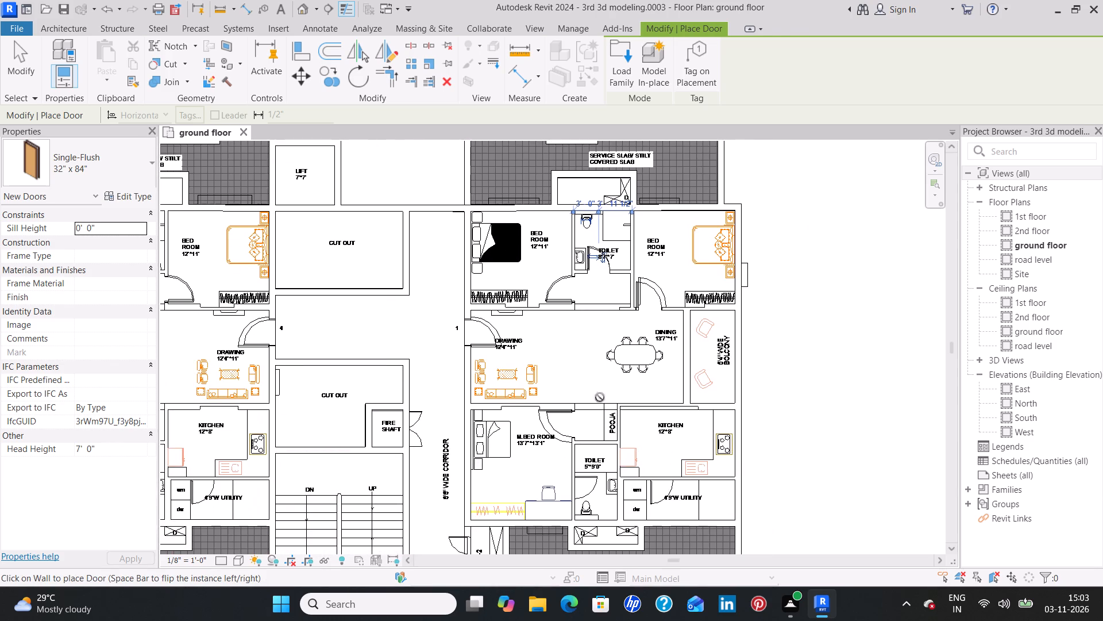
scroll(577, 492, up, 2)
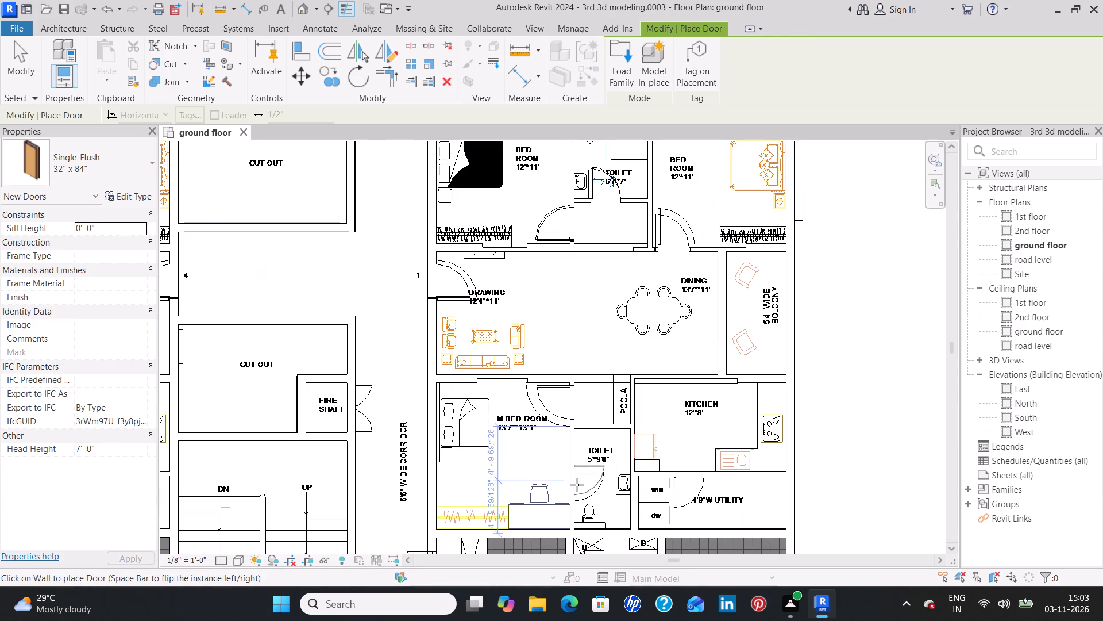
click(577, 488)
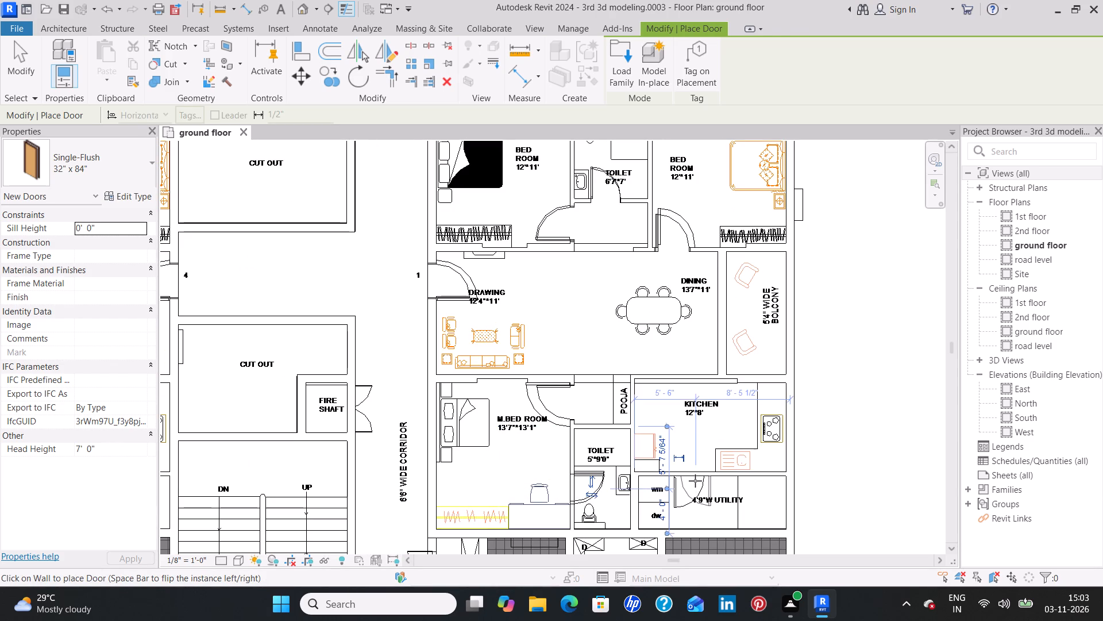
key(space)
click(692, 479)
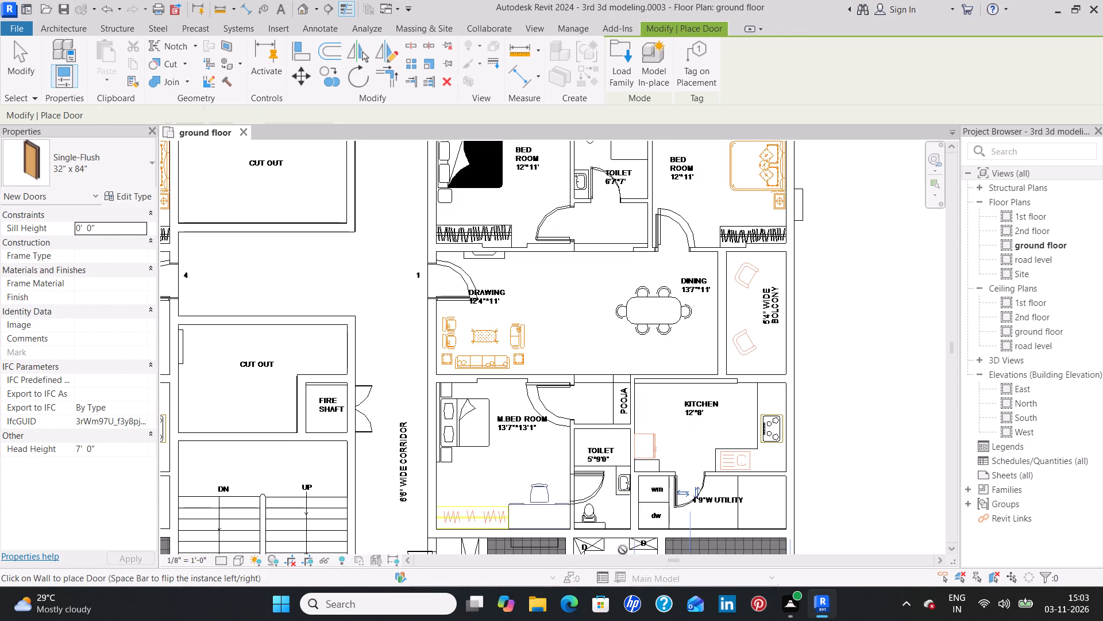
Place 32" x 84" Single-Flush doors at the utility and the master bedroom toilet of the flat at entrance 4, following the traced swings.
scroll(644, 435, down, 3)
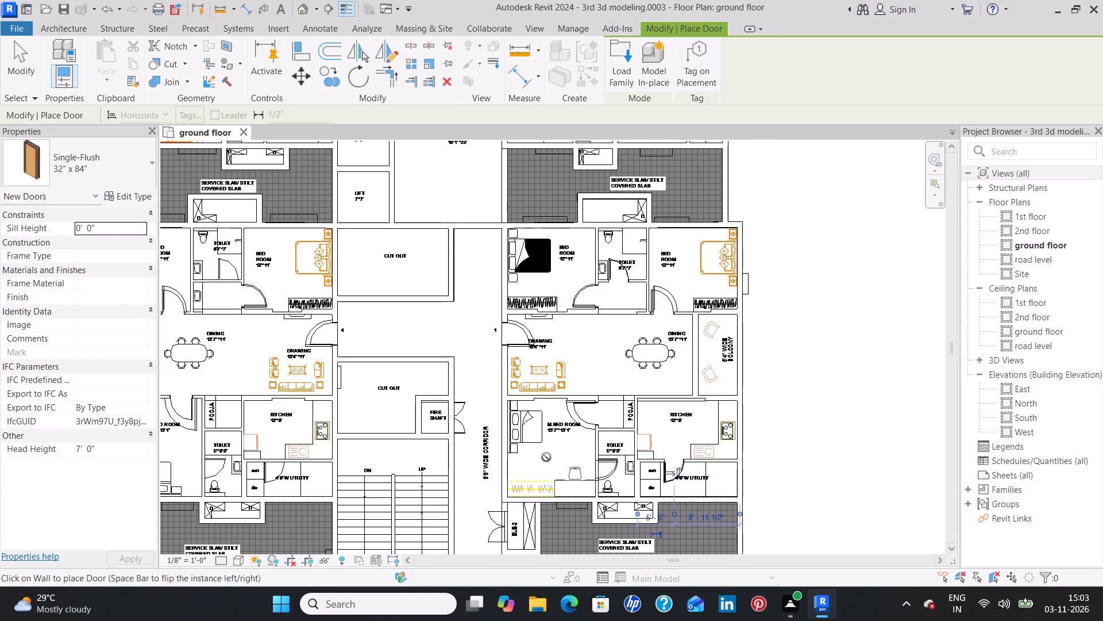
middle_drag(545, 446, 568, 338)
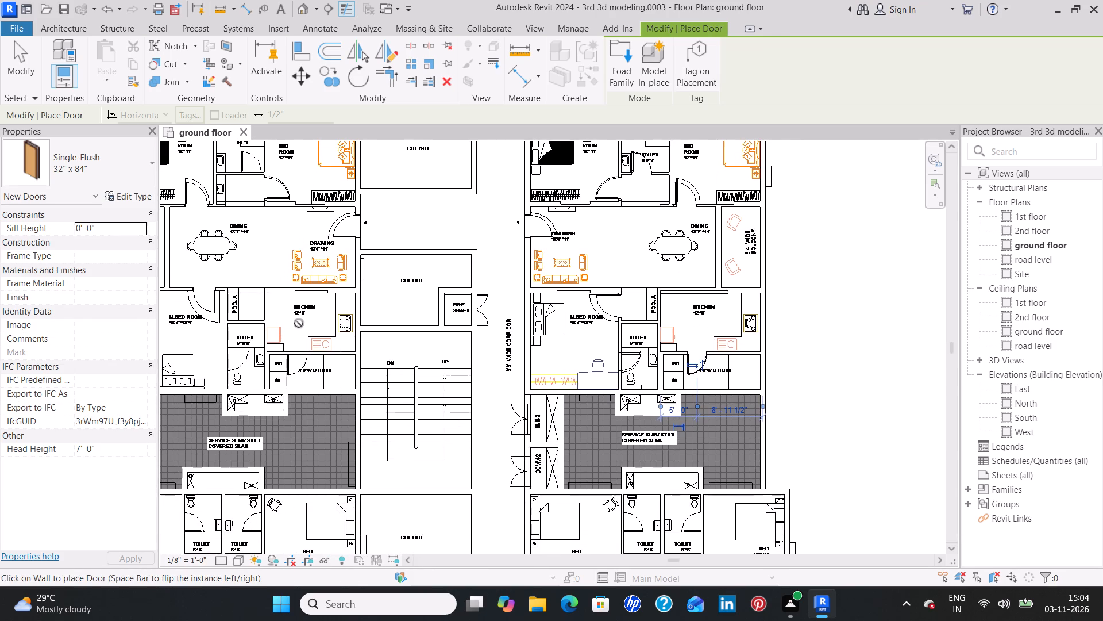
middle_drag(299, 323, 430, 406)
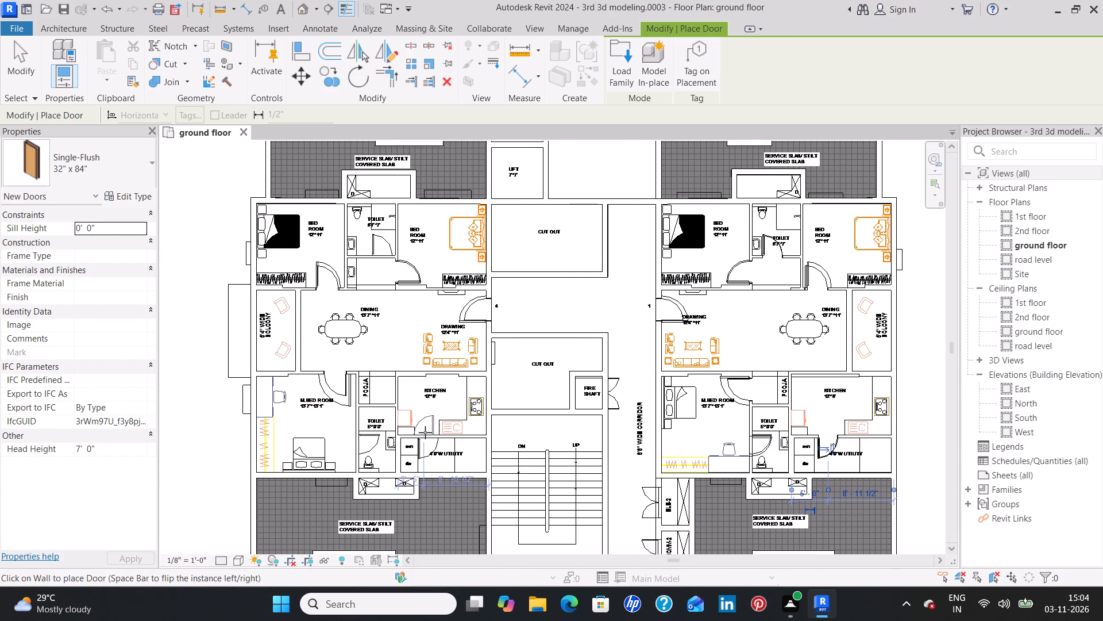
click(428, 440)
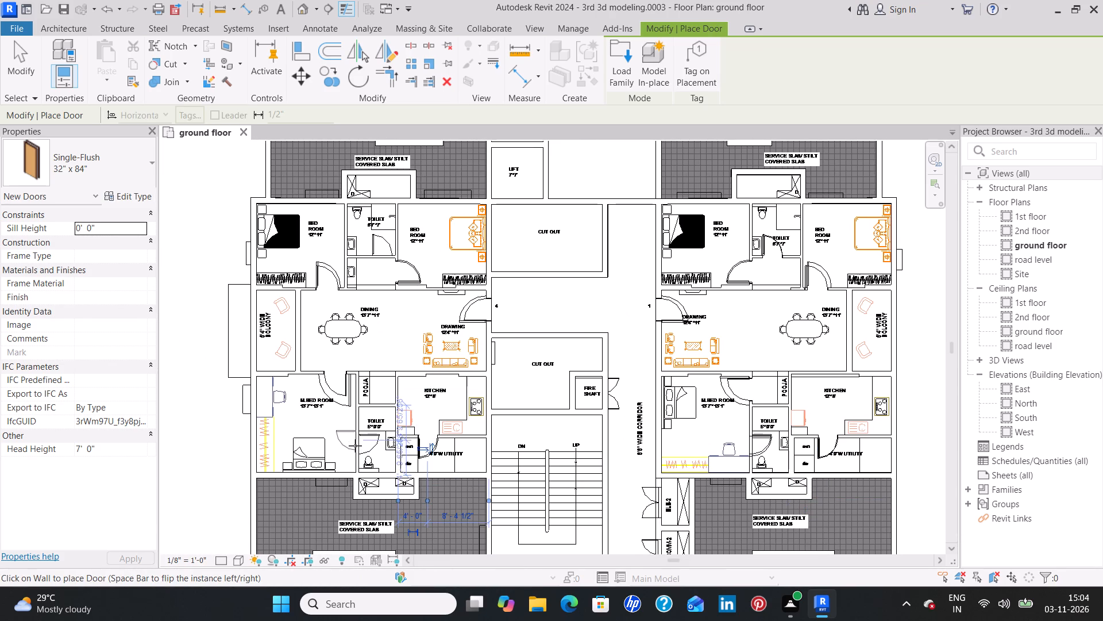
scroll(362, 447, up, 3)
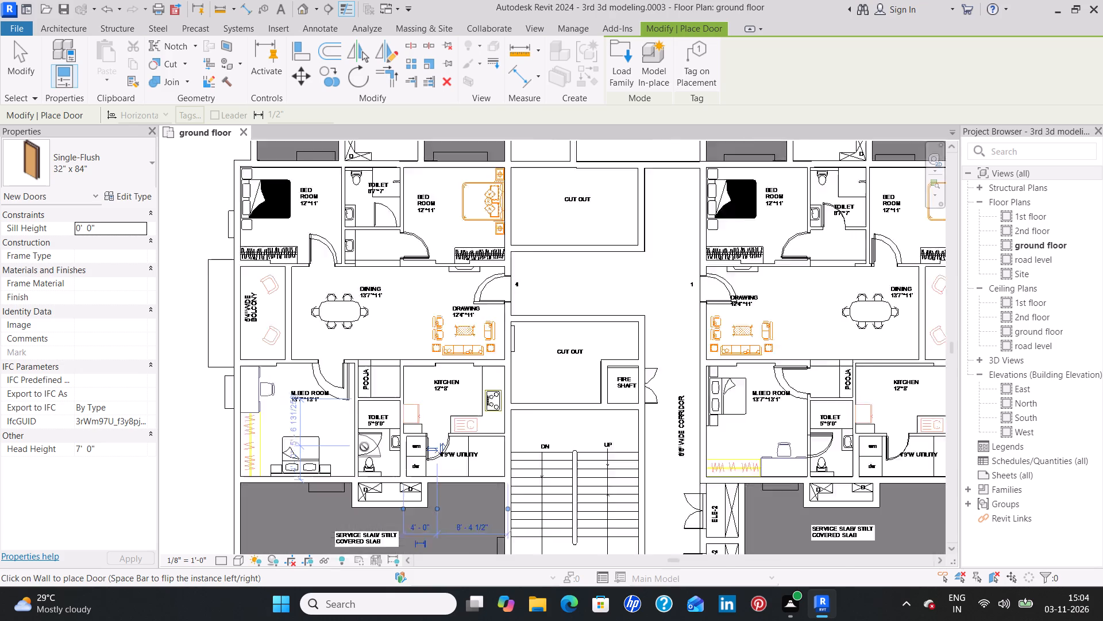
key(space)
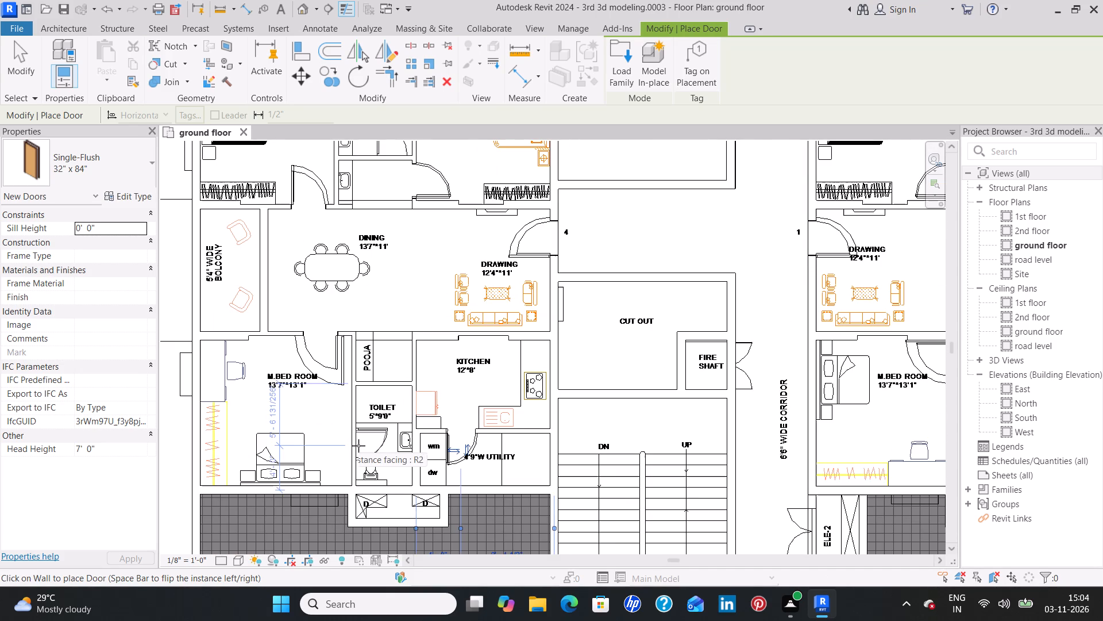
click(358, 446)
Place a 32" x 84" Single-Flush door at the toilet between the two bedrooms of the flat at entrance 4, following the traced swing.
middle_drag(440, 275, 438, 279)
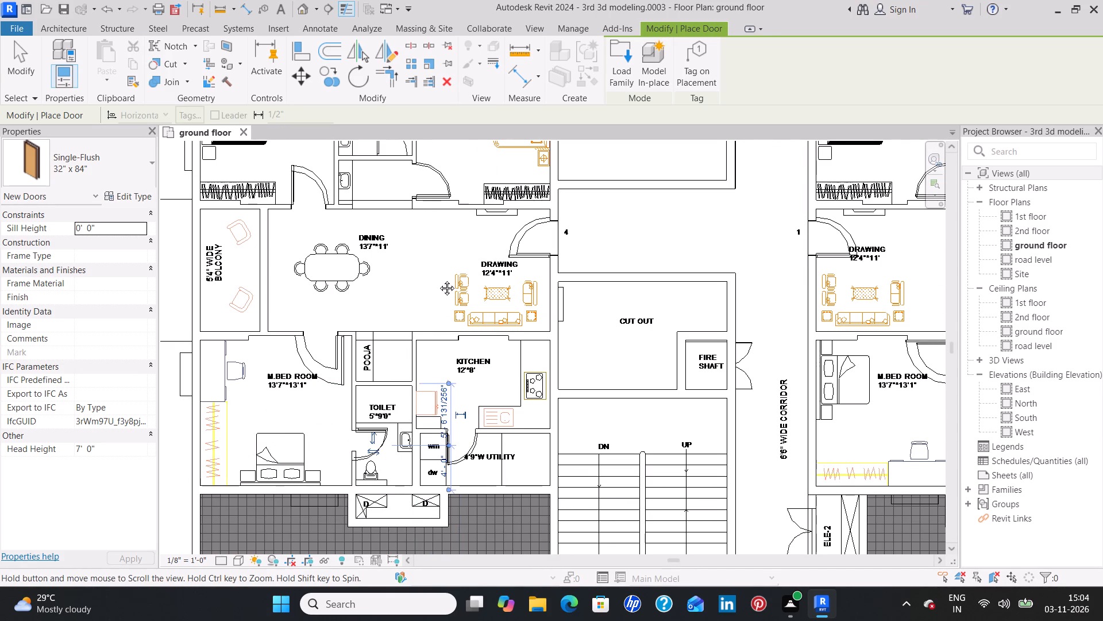
middle_drag(438, 279, 408, 472)
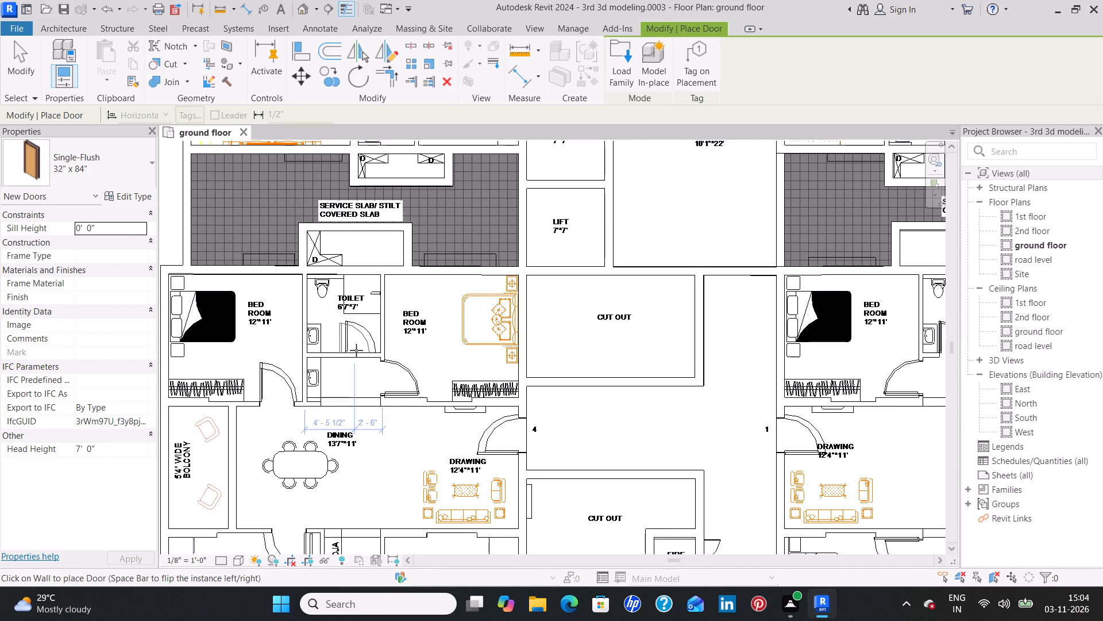
click(358, 349)
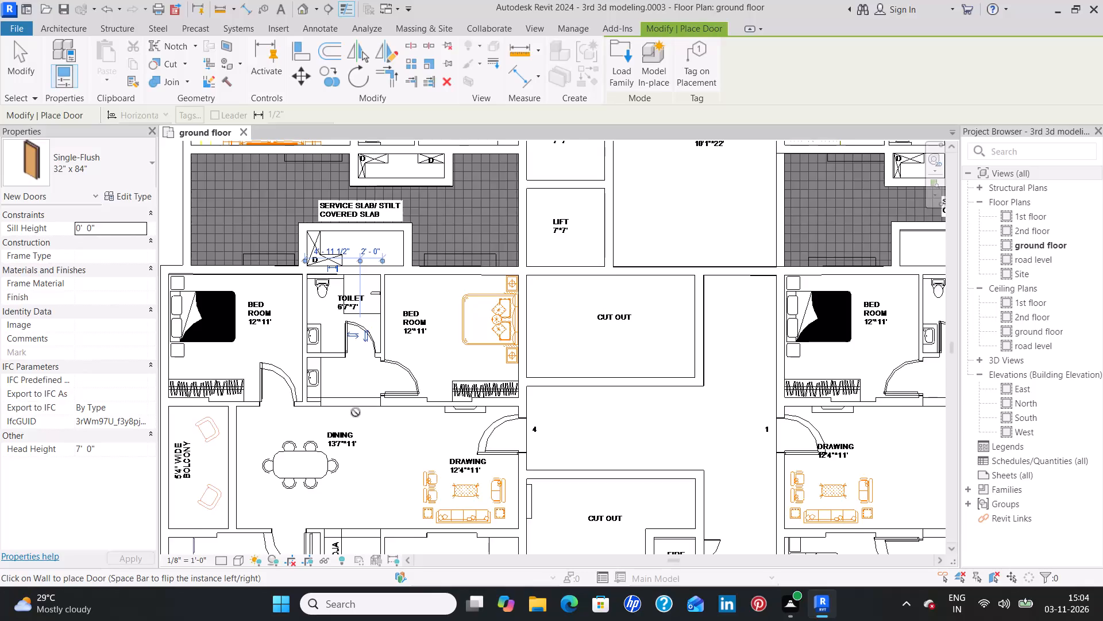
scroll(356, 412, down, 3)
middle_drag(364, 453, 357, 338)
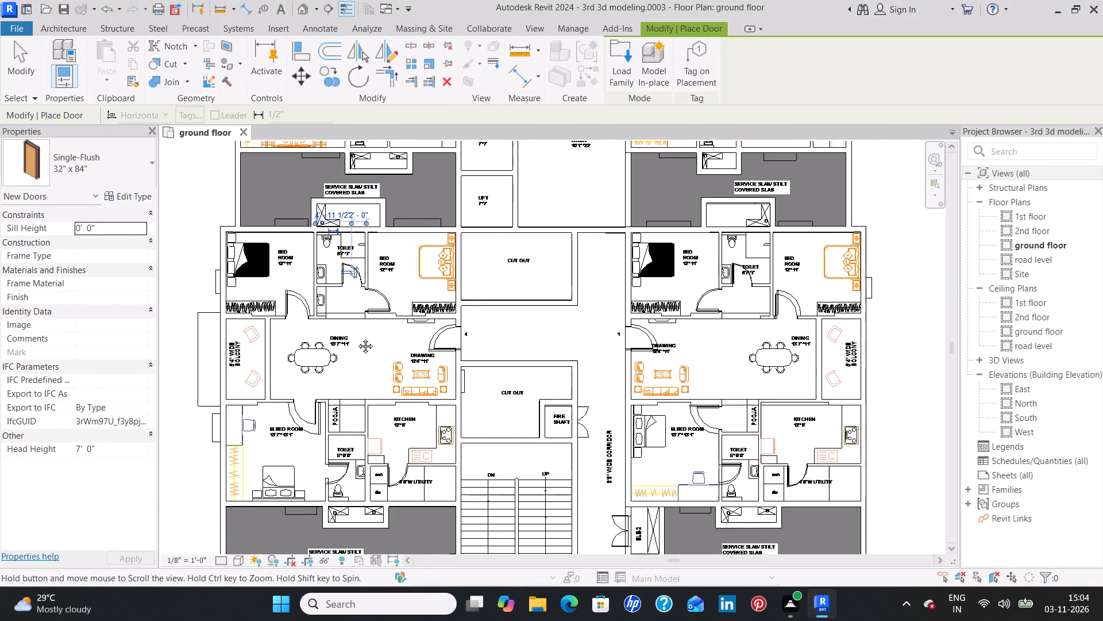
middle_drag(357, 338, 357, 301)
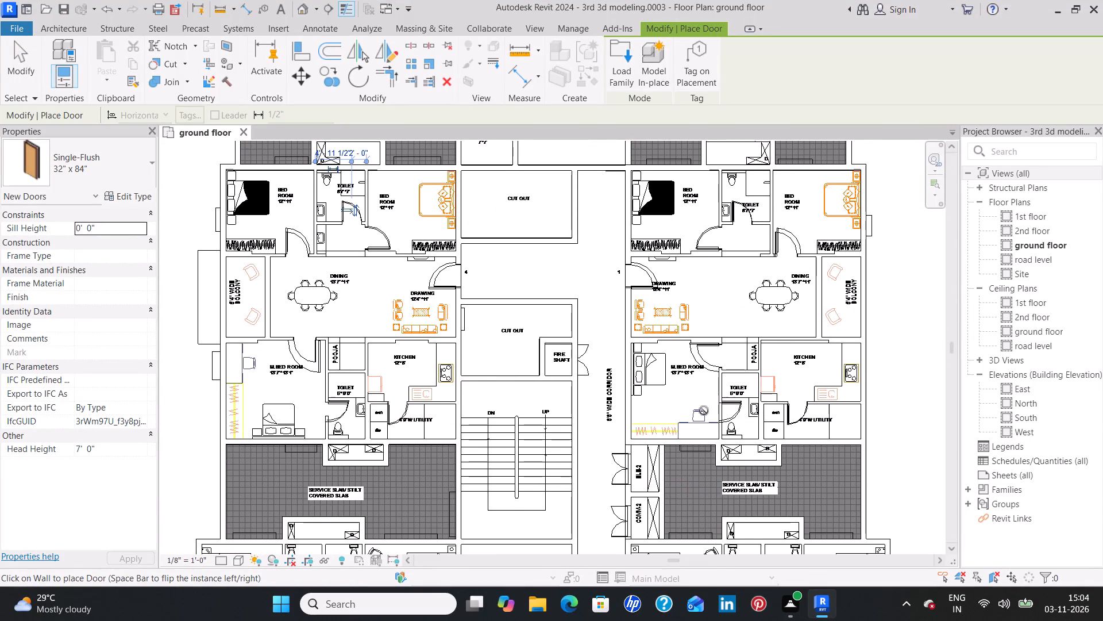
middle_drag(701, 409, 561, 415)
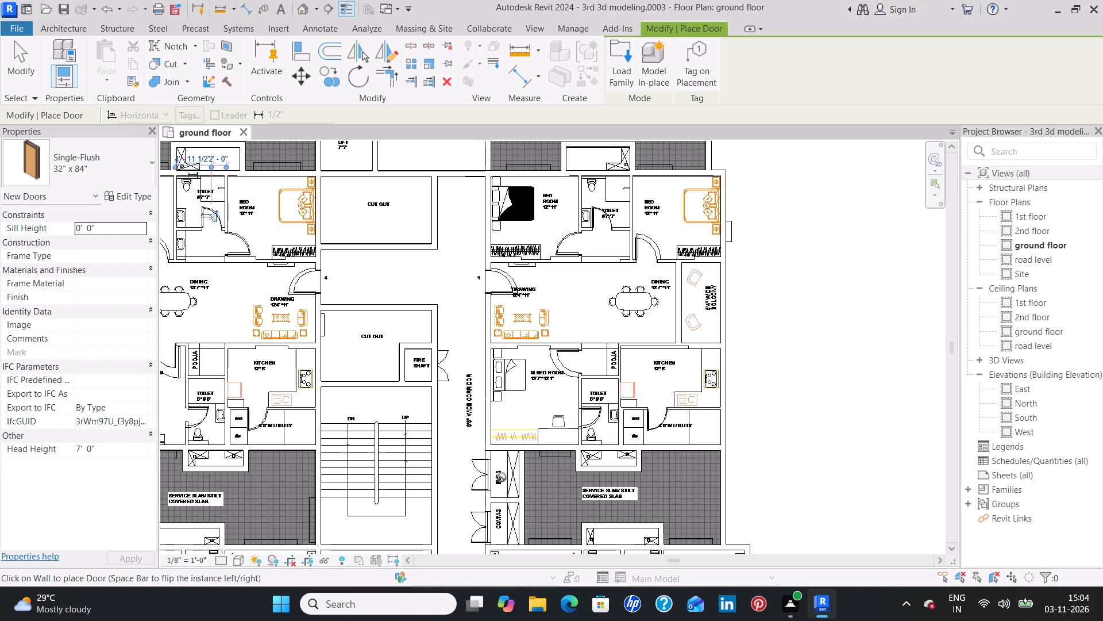
Nudge the master bedroom toilet door of the flat at entrance 1 up the plan by about 2" to align with the traced door.
key(Escape)
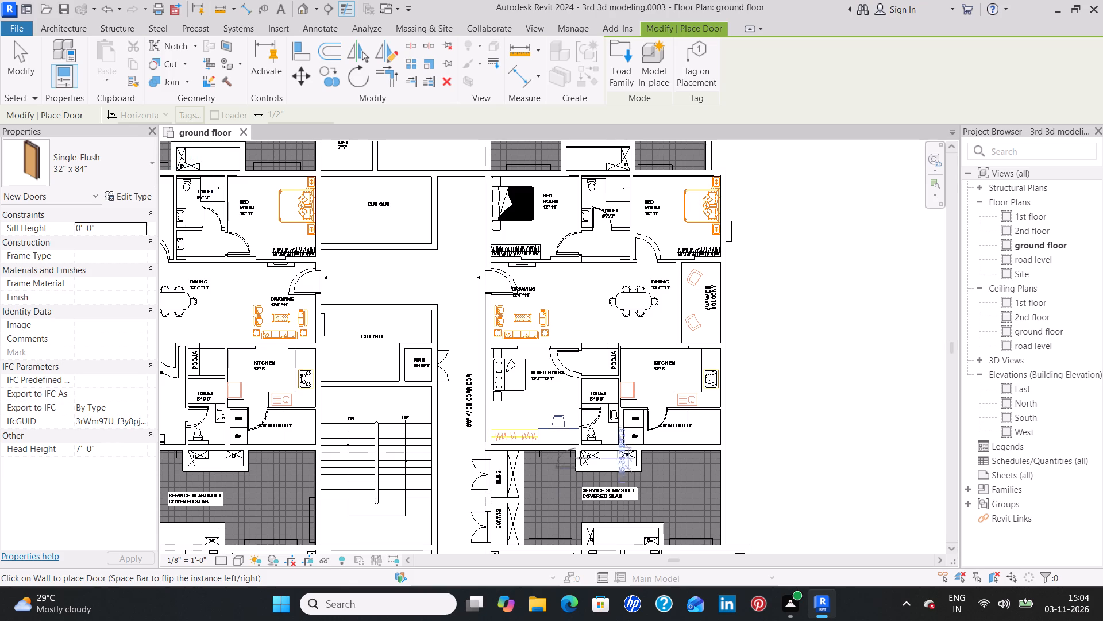
key(Escape)
click(584, 421)
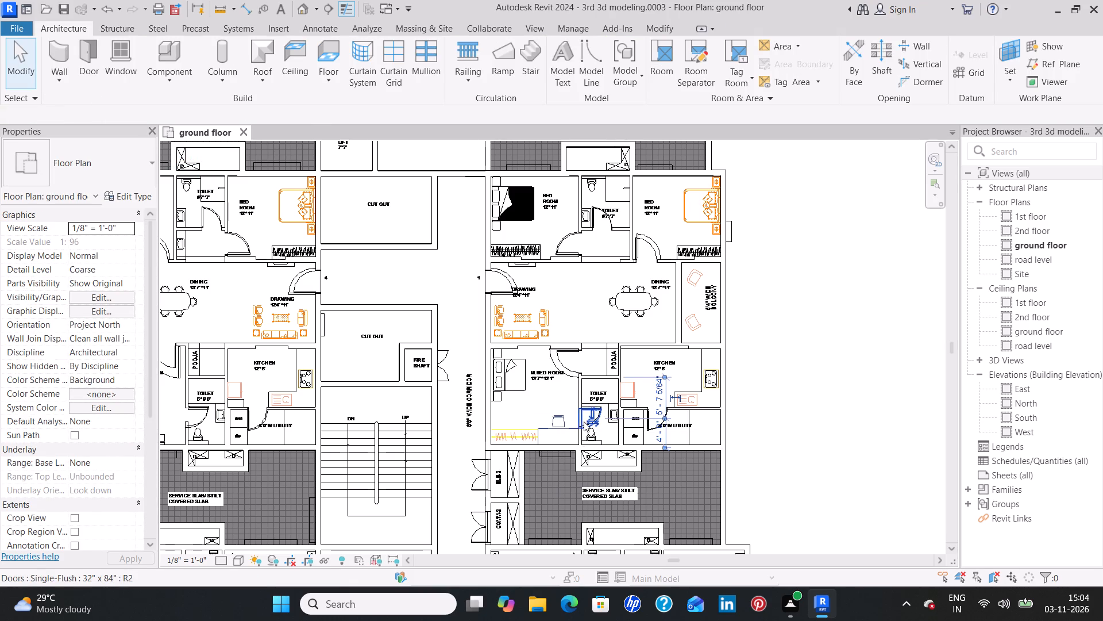
scroll(587, 419, up, 6)
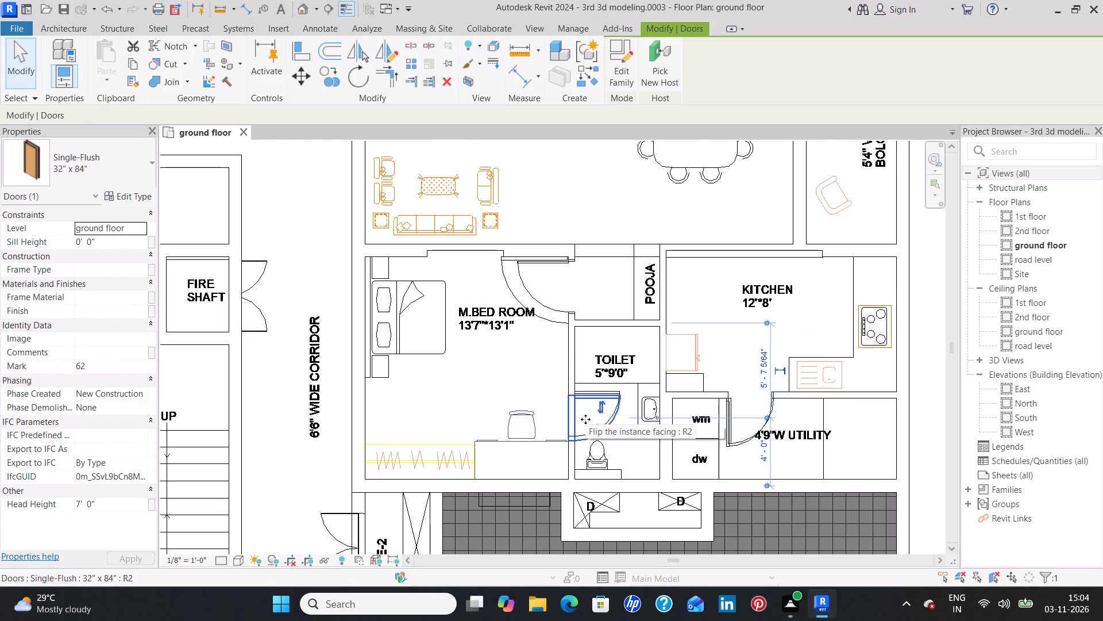
scroll(585, 419, up, 2)
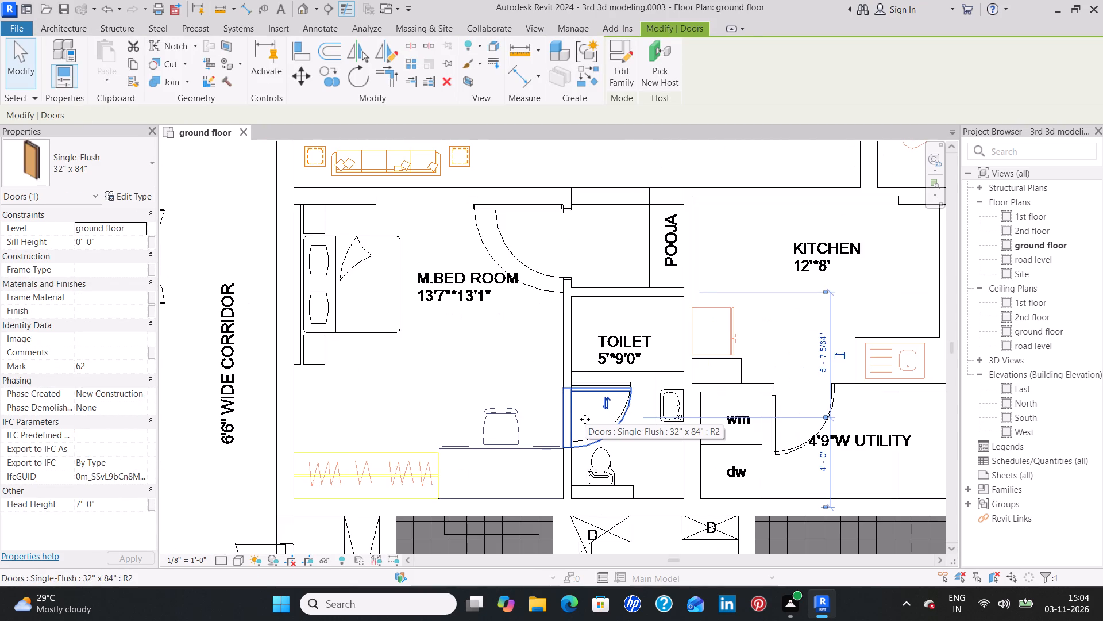
key(Up)
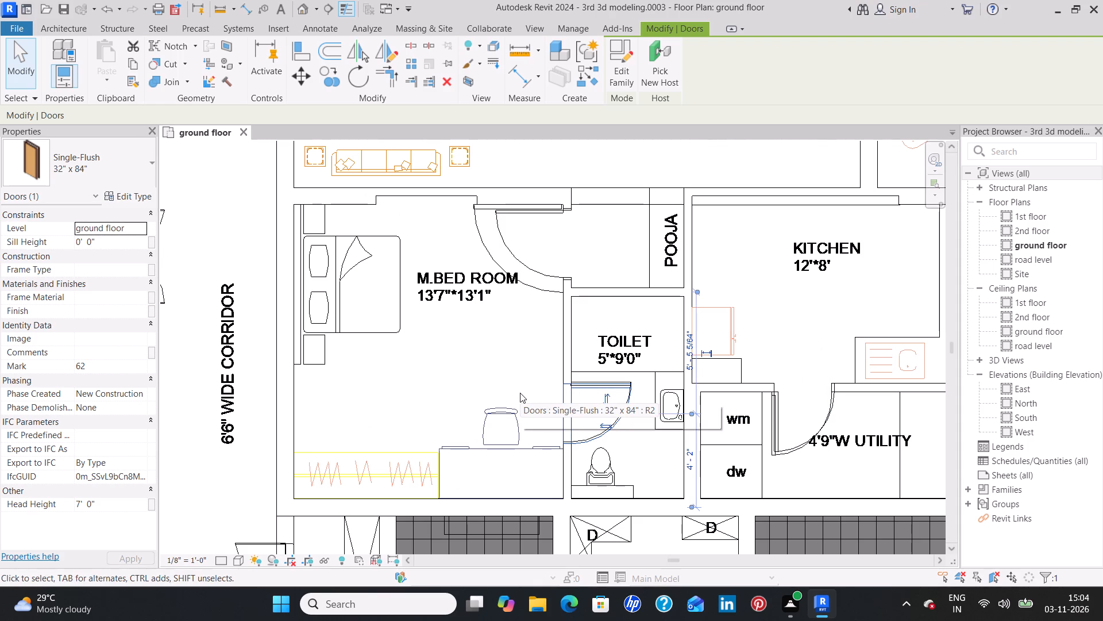
key(Escape)
Place similar 32" x 84" Single-Flush doors at the two adjoining 5'x8' toilets of the flat at entrance 2, following the traced swings.
click(604, 385)
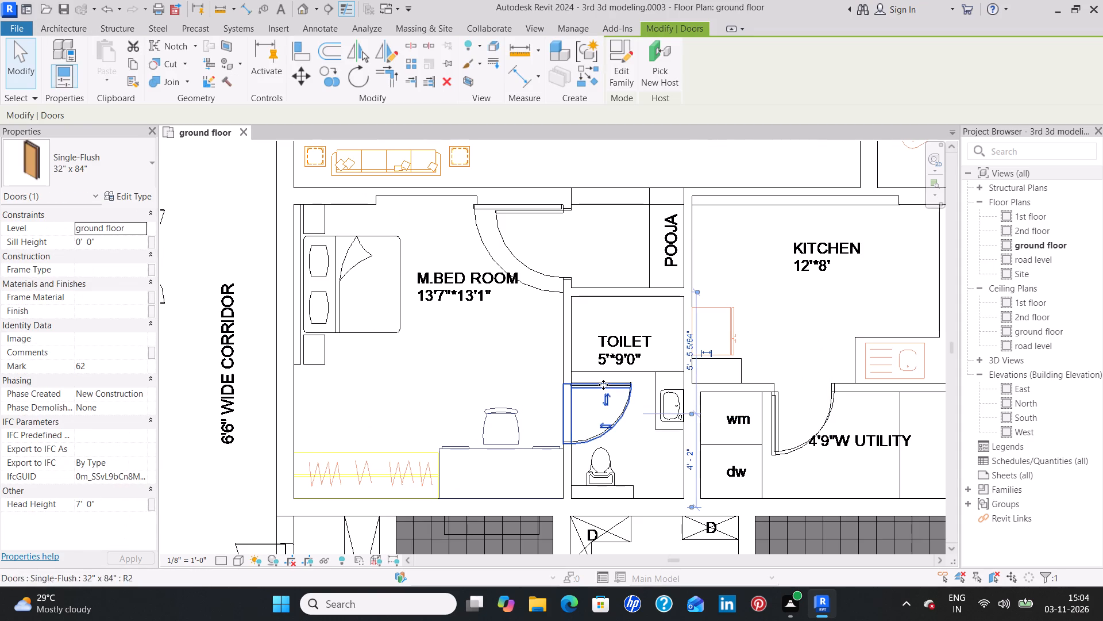
text(cs)
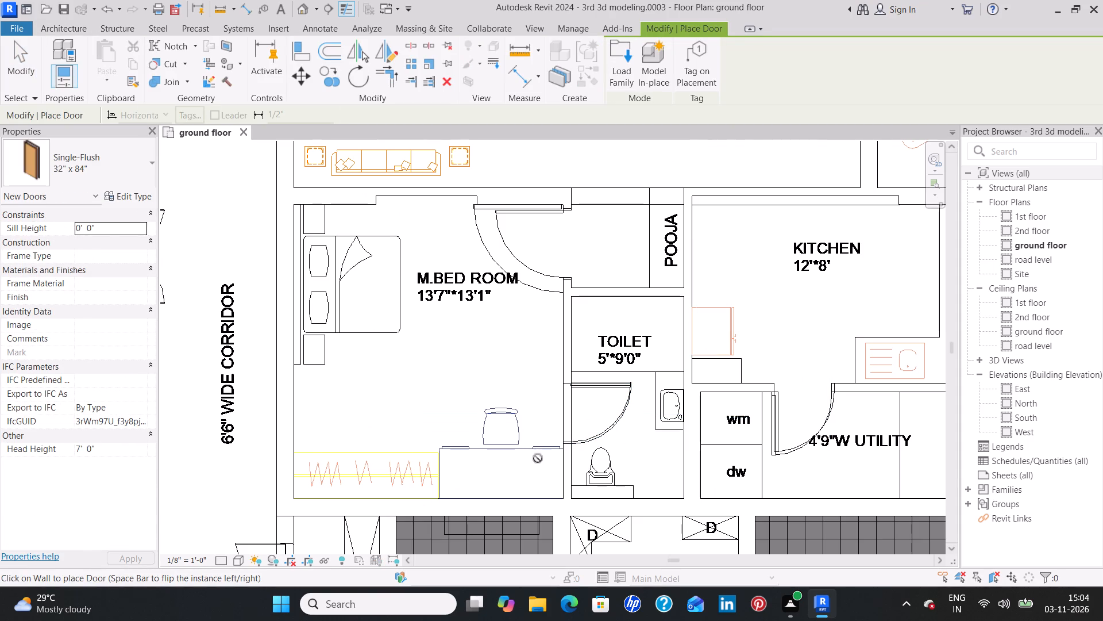
scroll(497, 491, down, 8)
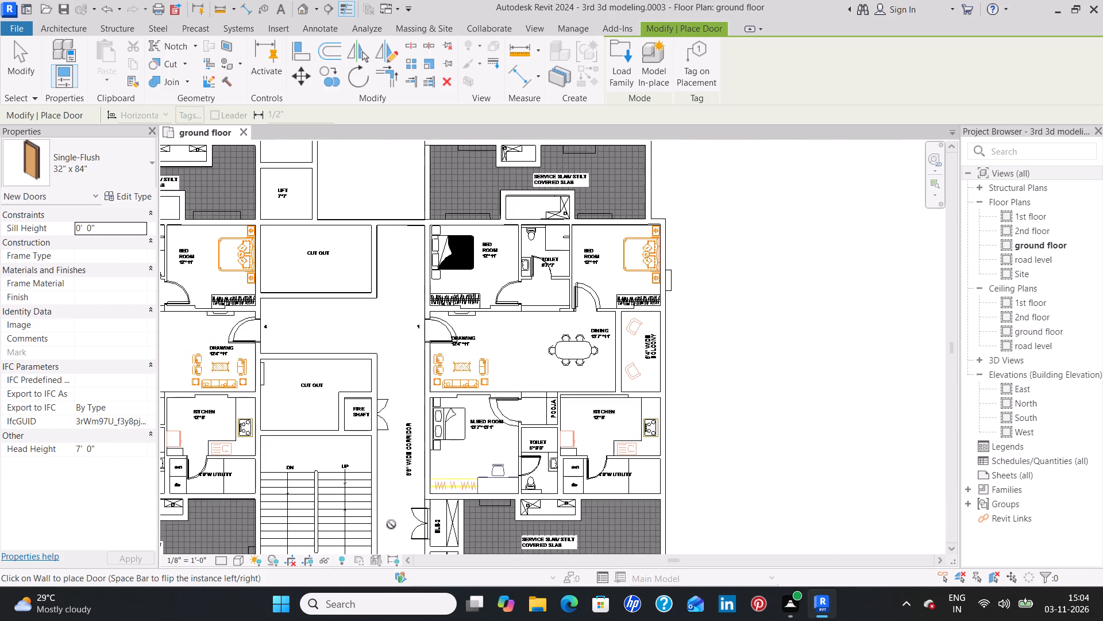
middle_drag(391, 523, 425, 300)
middle_drag(539, 451, 467, 394)
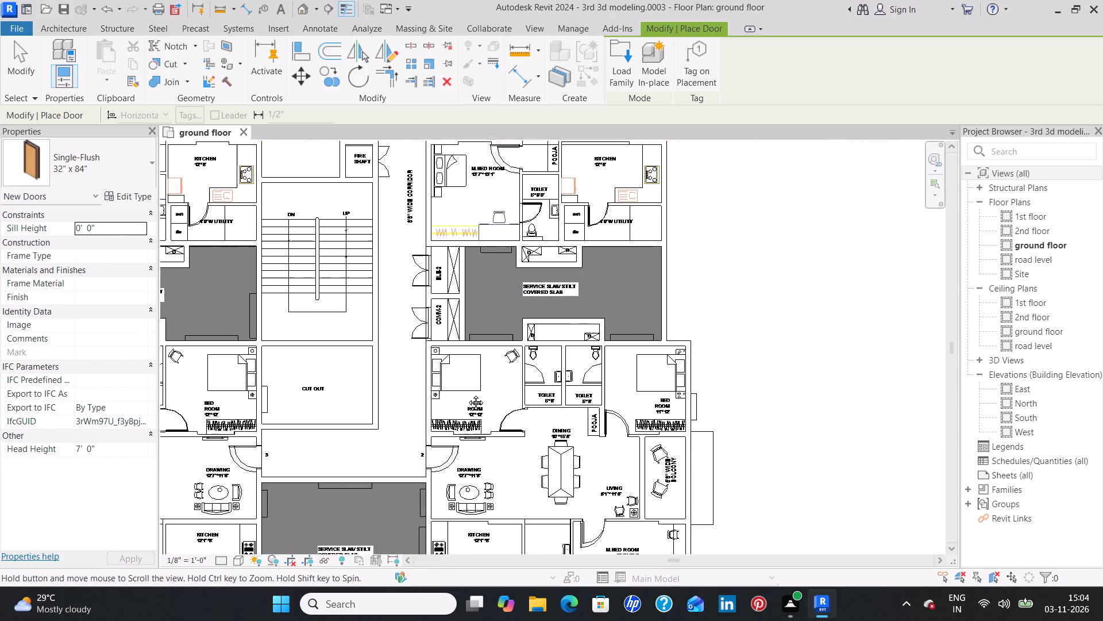
middle_drag(467, 394, 438, 388)
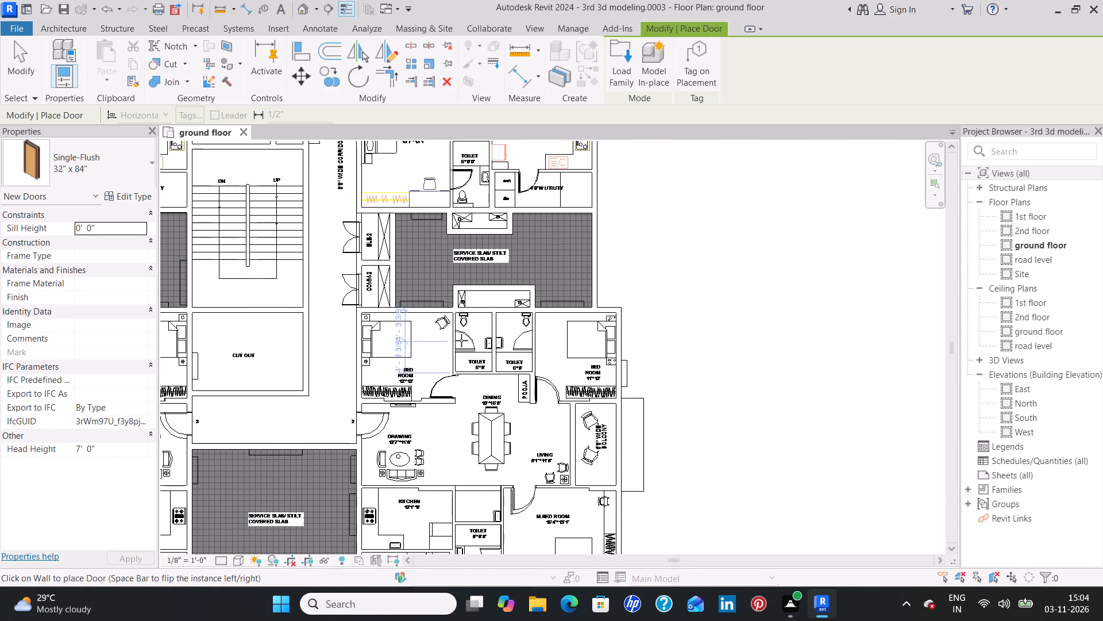
scroll(460, 340, up, 6)
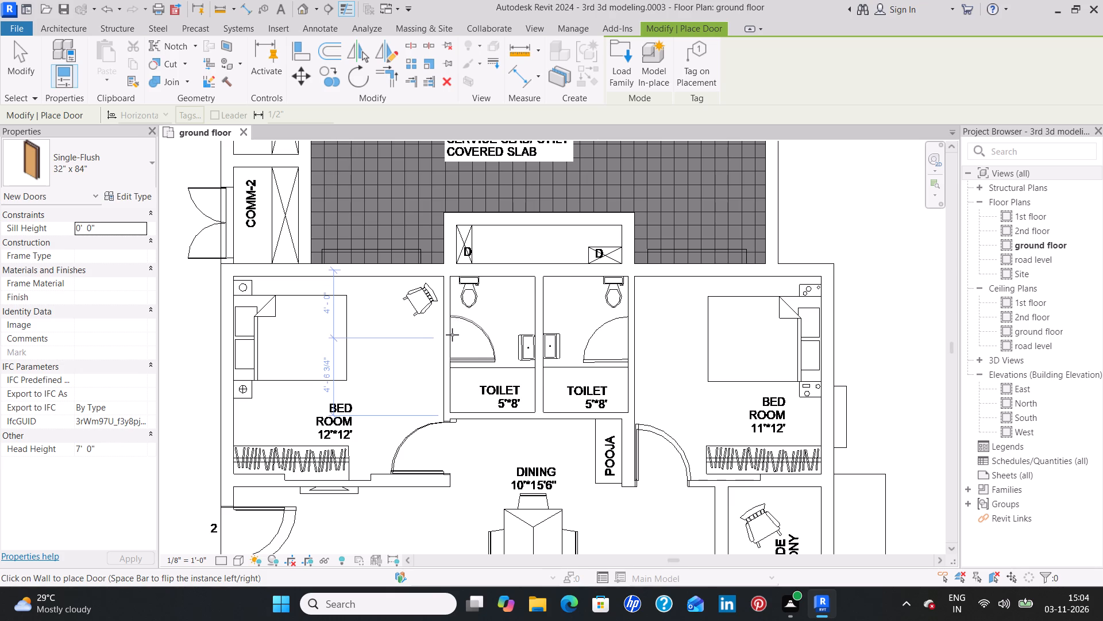
click(452, 335)
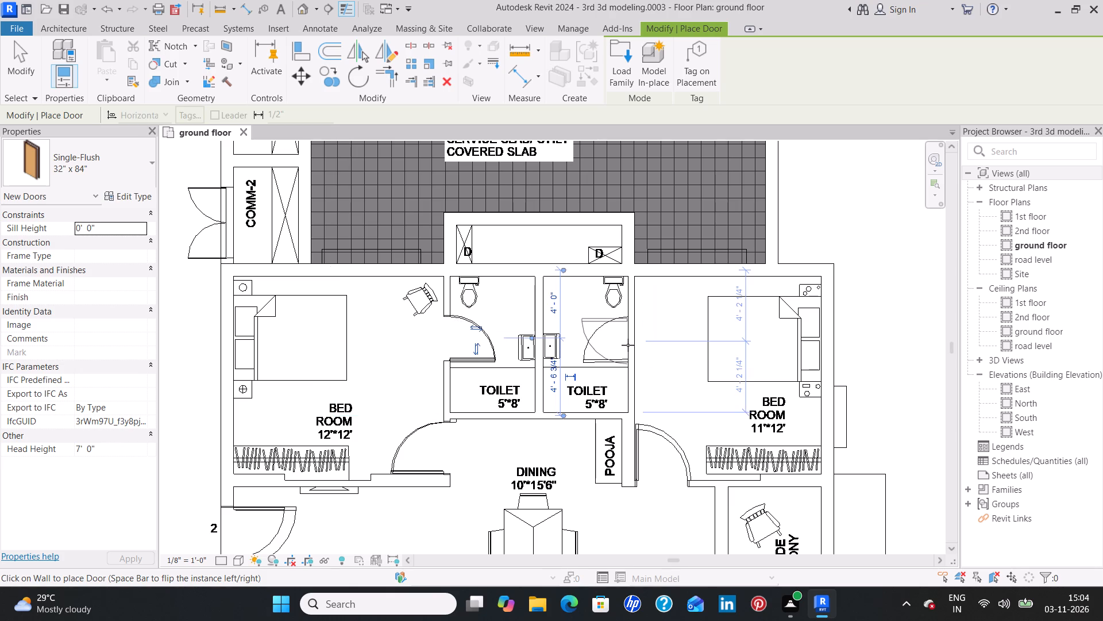
key(space)
click(628, 345)
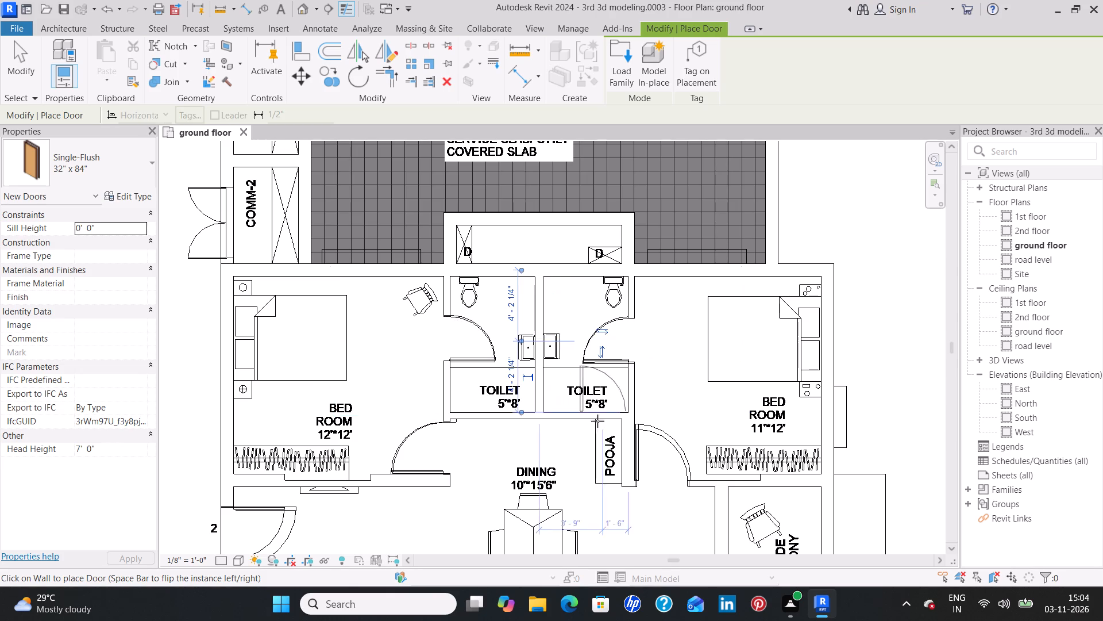
Place 32" x 84" Single-Flush doors at the master bedroom toilet and the utility of the flat at entrance 2, following the traced swings.
scroll(558, 476, down, 7)
middle_drag(493, 523, 493, 516)
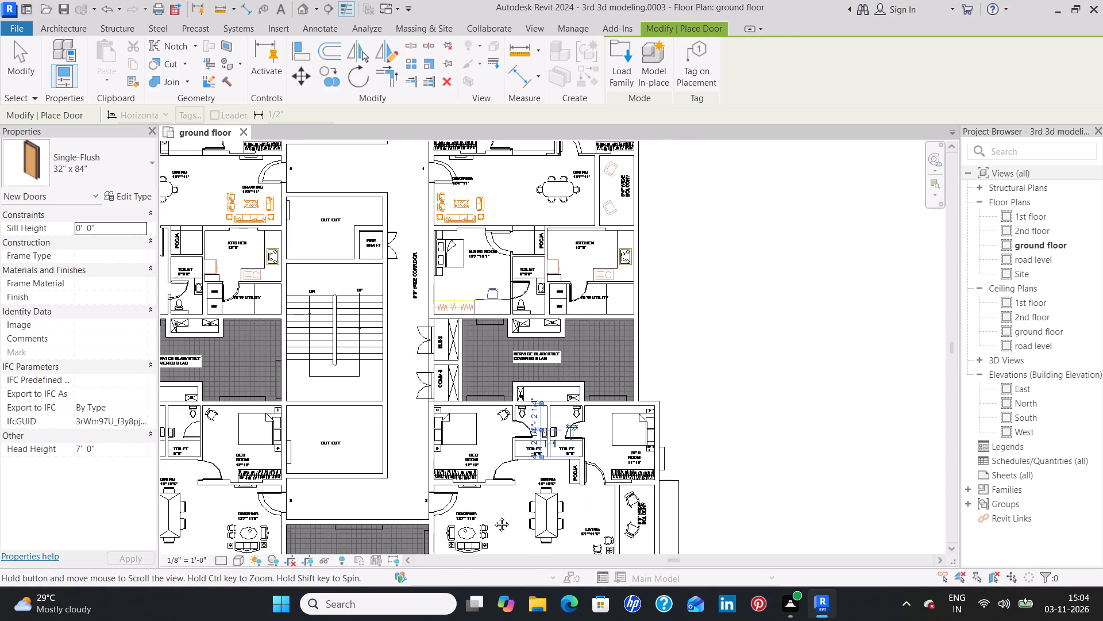
middle_drag(493, 516, 493, 362)
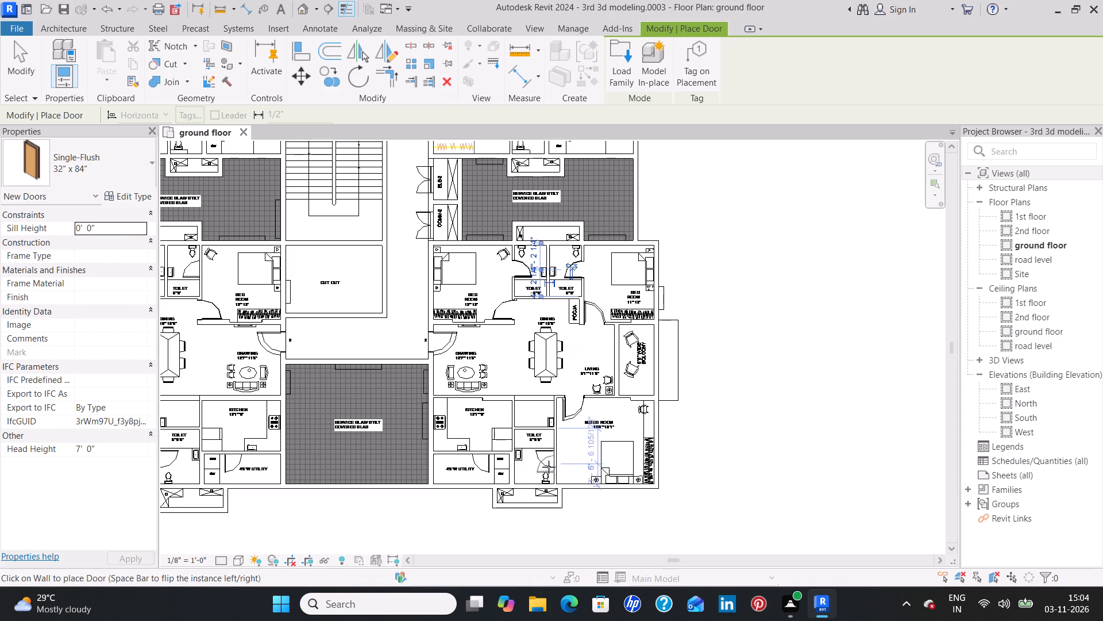
scroll(553, 457, up, 5)
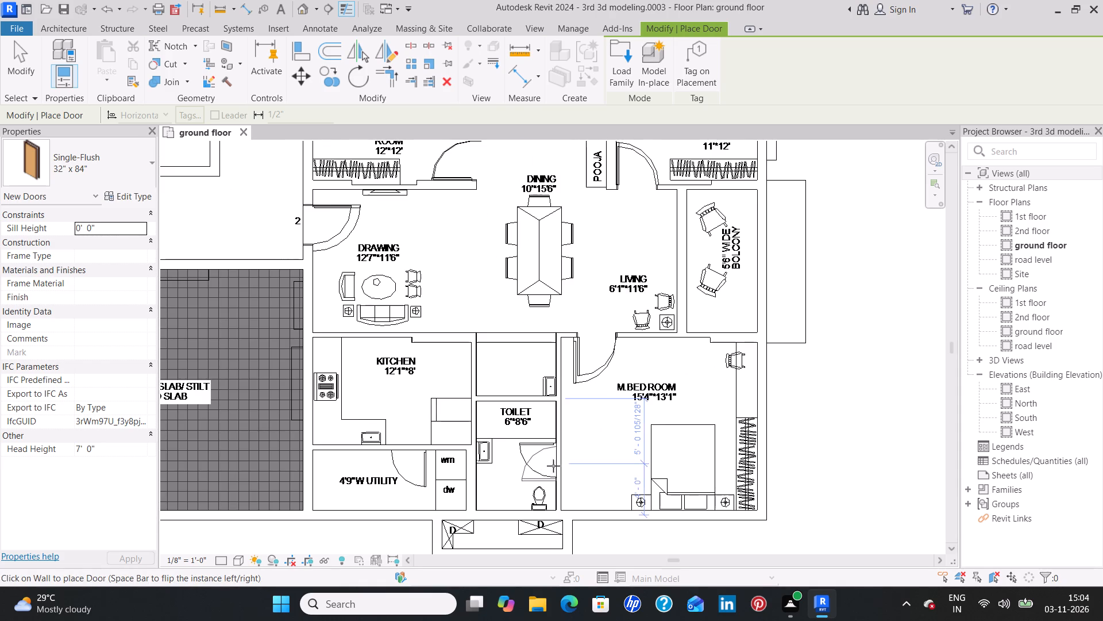
key(space)
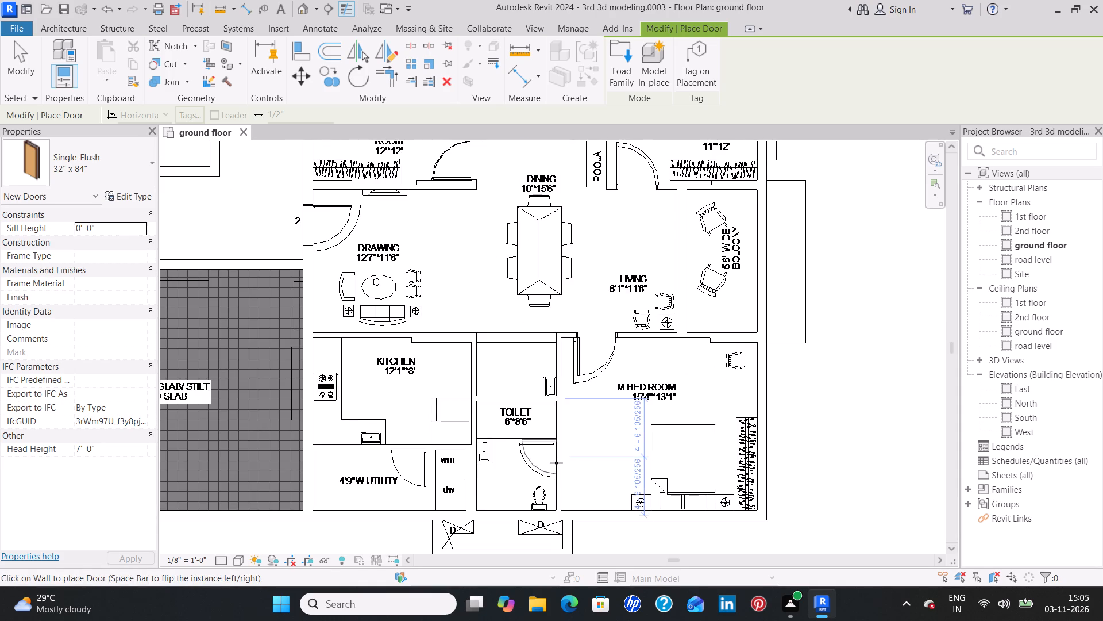
scroll(554, 465, up, 3)
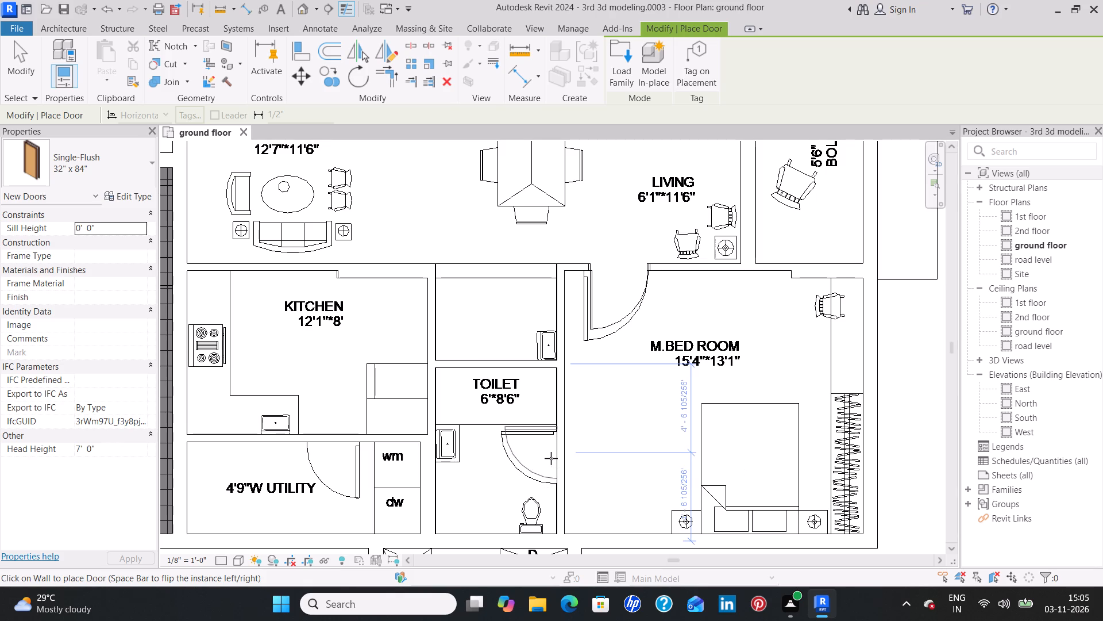
scroll(550, 458, up, 2)
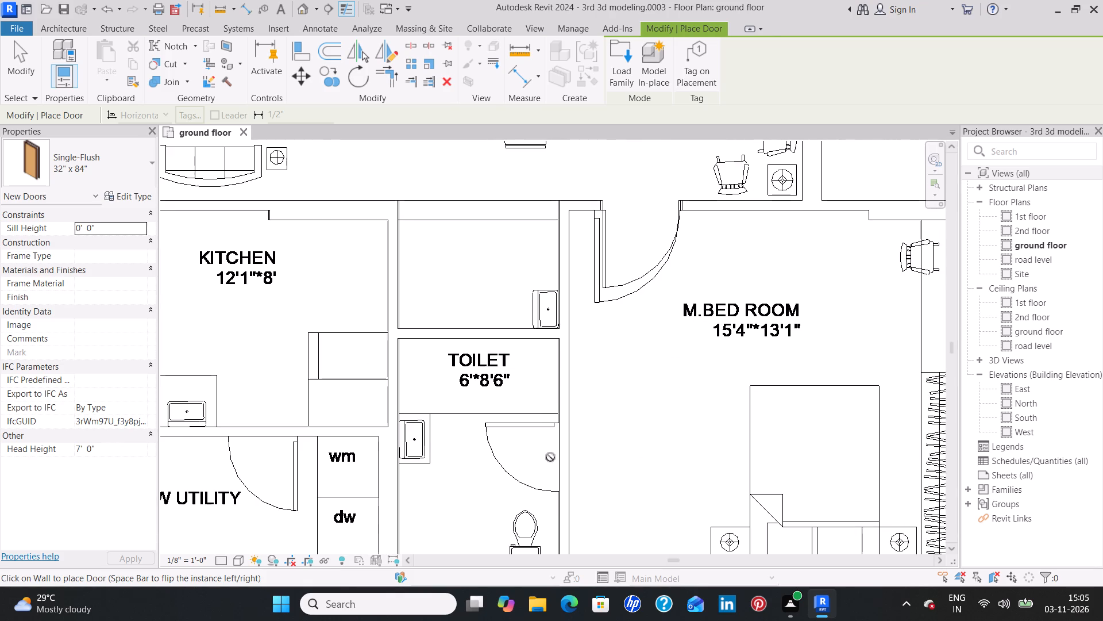
click(555, 458)
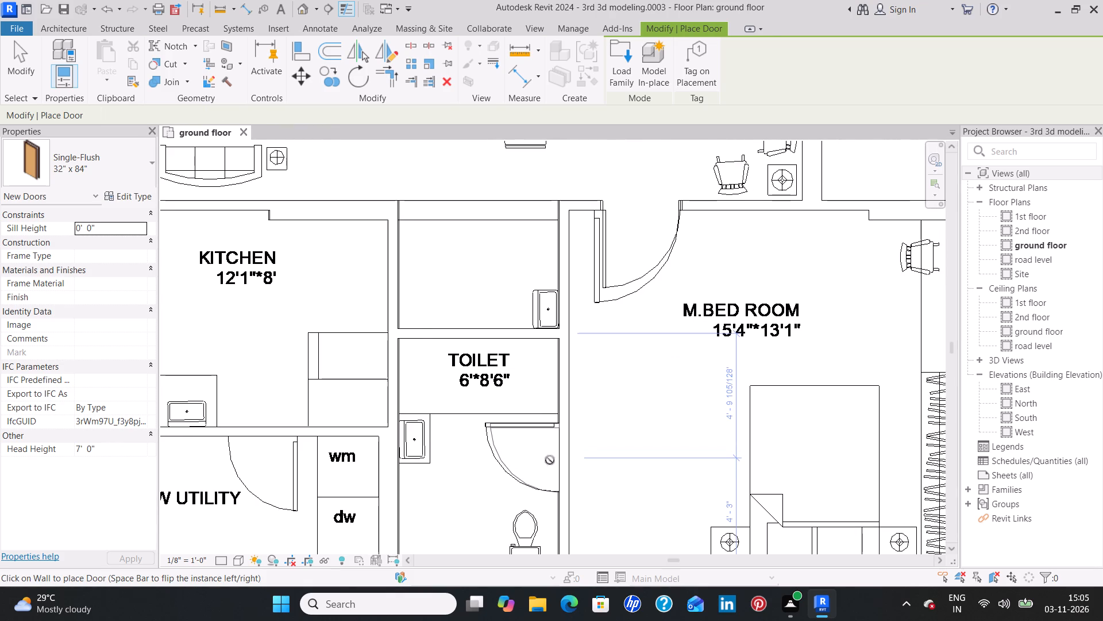
key(space)
click(265, 440)
Place 32" x 84" Single-Flush doors at the utility and the master bedroom toilet of the flat at entrance 3, following the traced swings.
scroll(276, 455, down, 4)
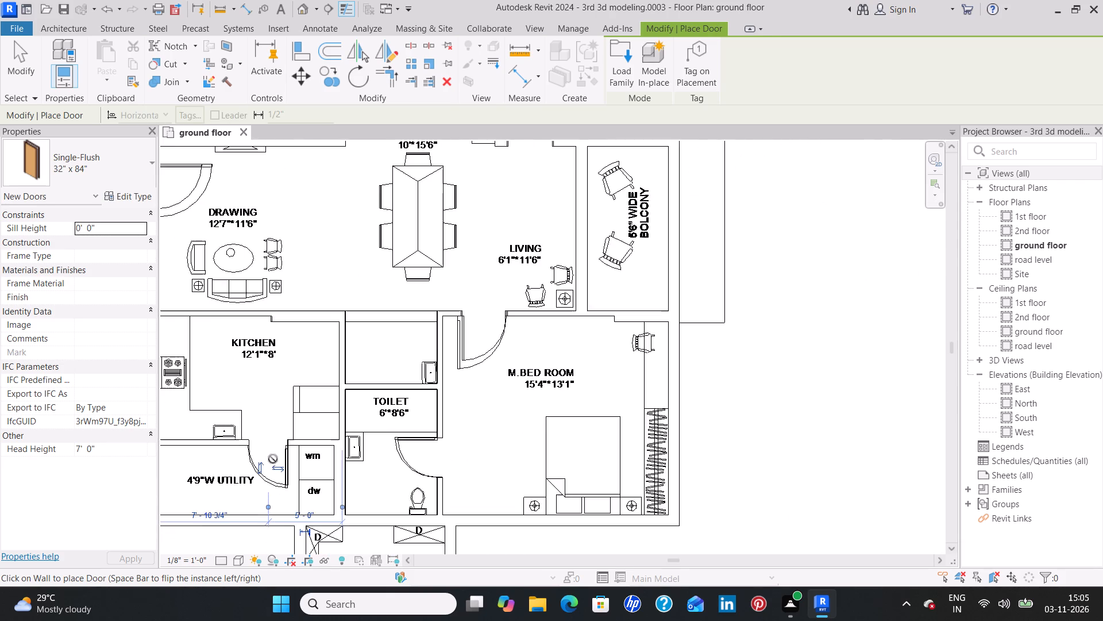
scroll(273, 459, down, 3)
middle_drag(264, 420, 506, 432)
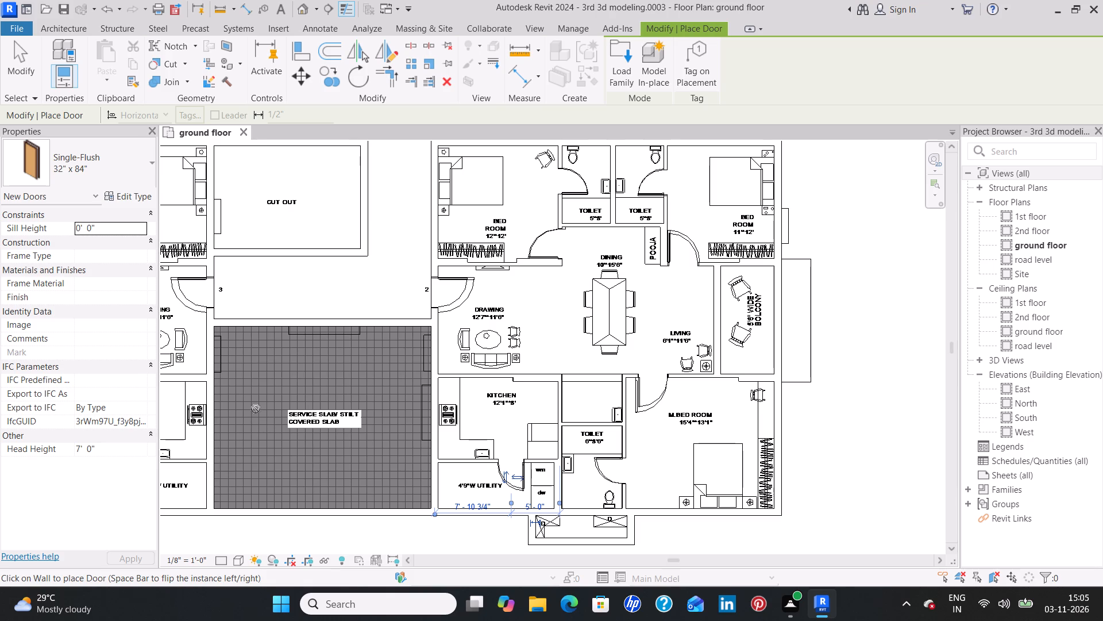
middle_drag(256, 408, 508, 415)
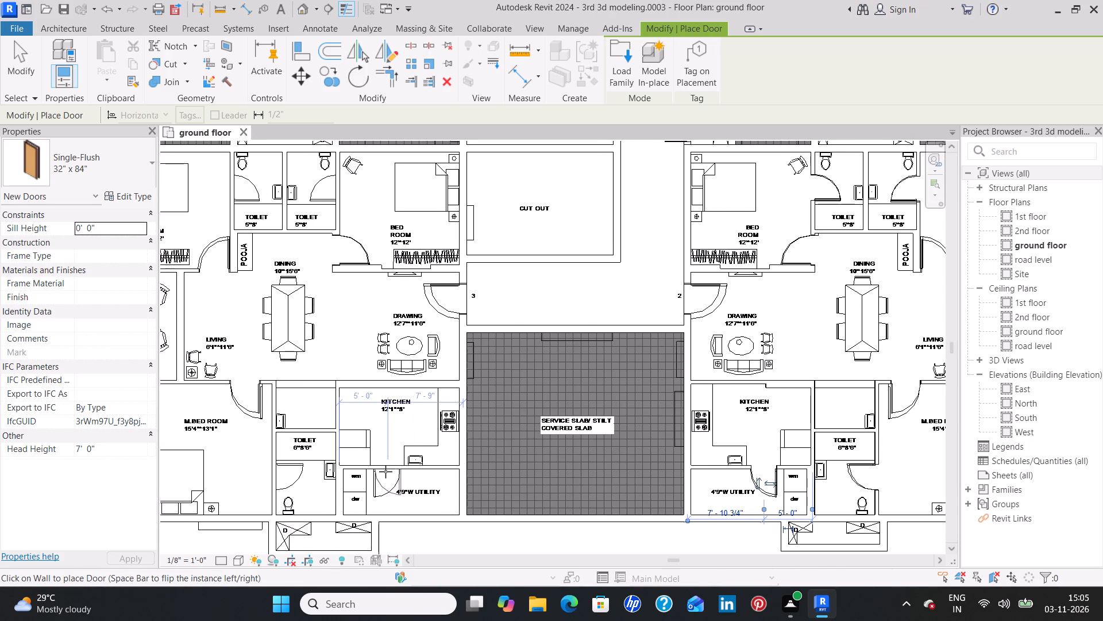
key(space)
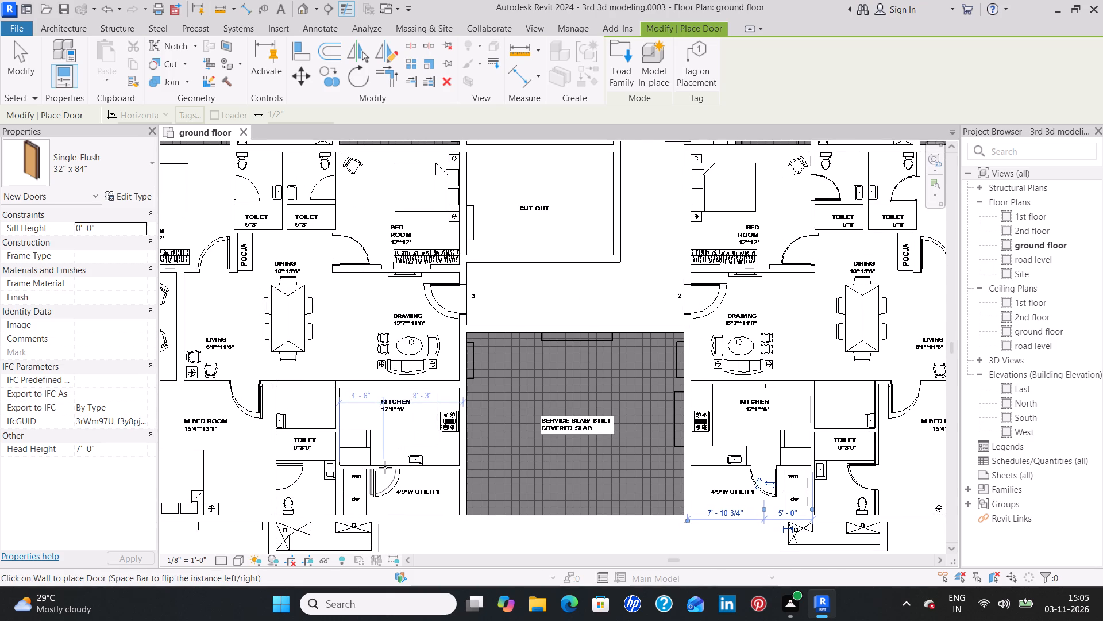
scroll(385, 467, up, 3)
click(387, 467)
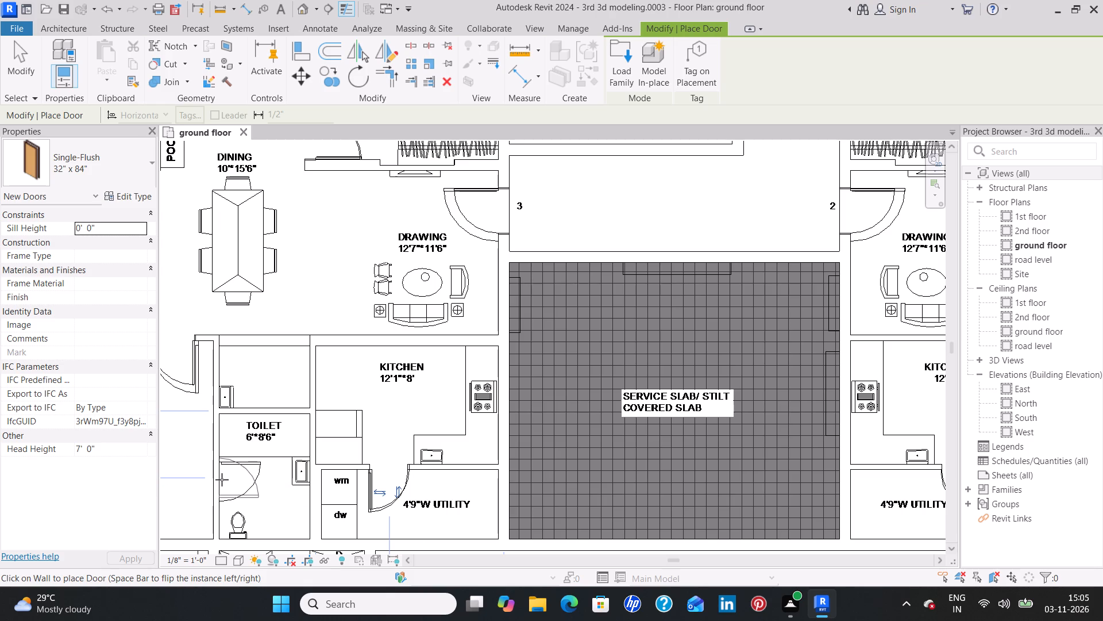
key(space)
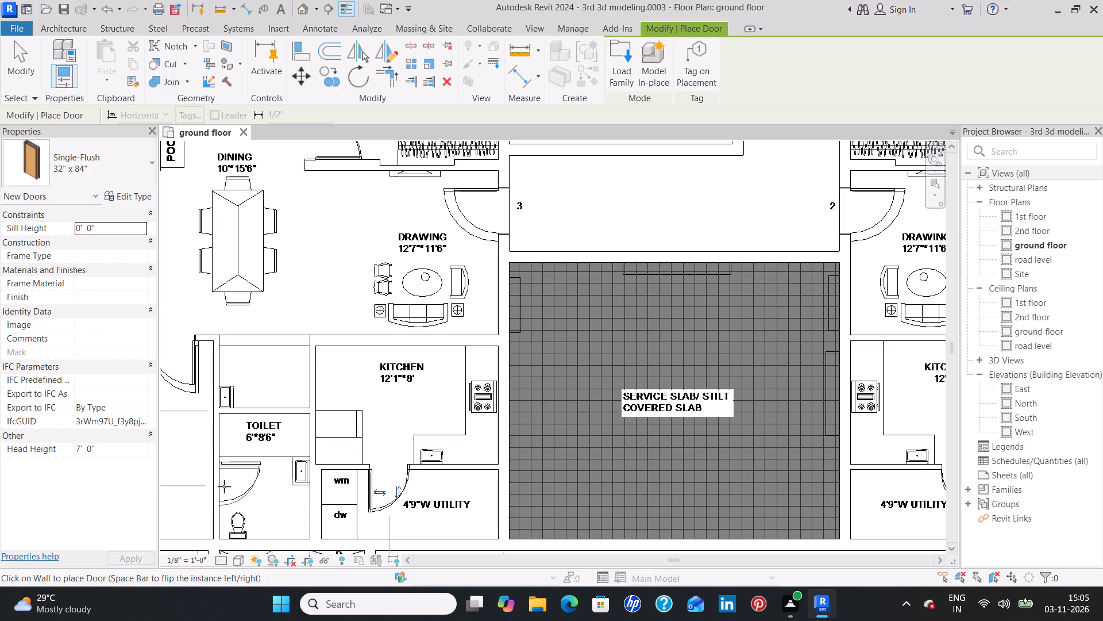
click(224, 486)
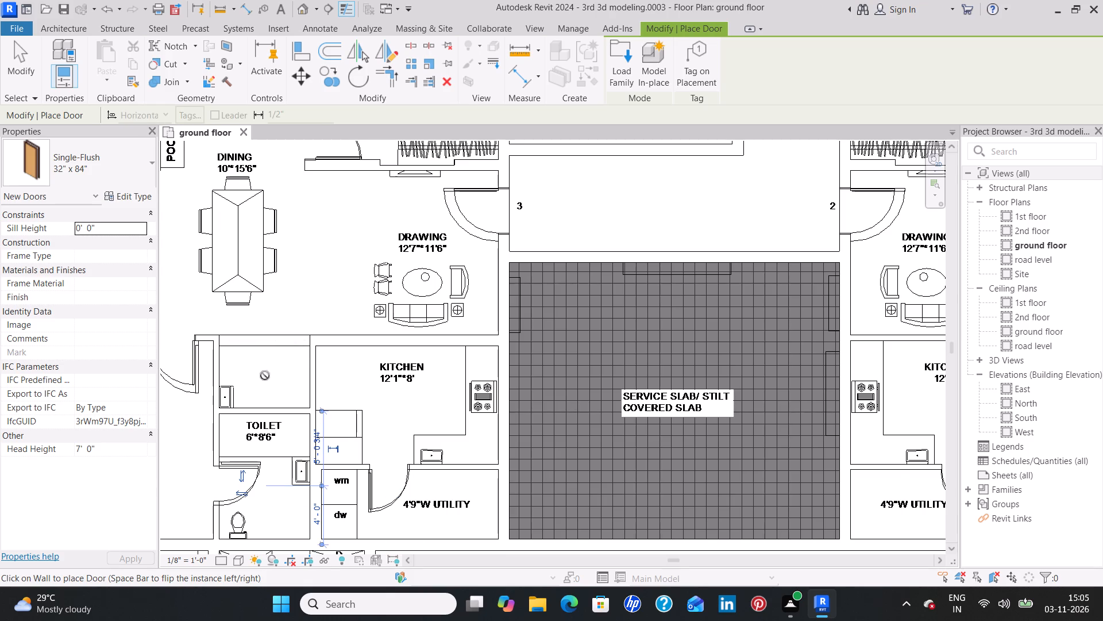
Place 32" x 84" Single-Flush doors at the two adjoining 5'x8' toilets of the flat at entrance 3, following the traced swings.
scroll(265, 375, down, 3)
middle_drag(295, 315, 315, 429)
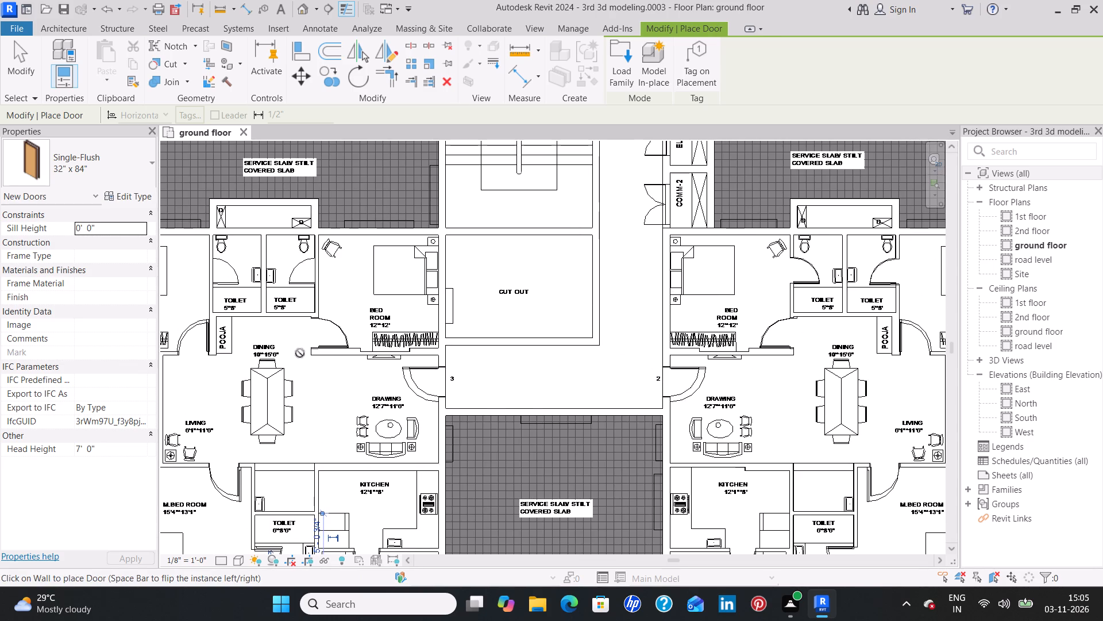
click(315, 276)
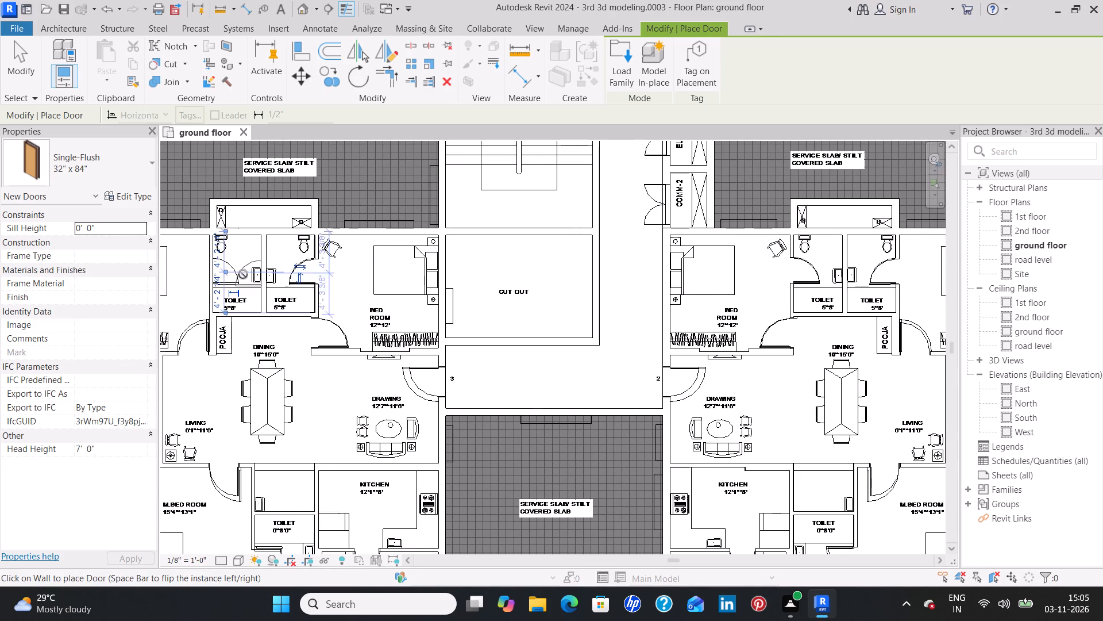
click(190, 270)
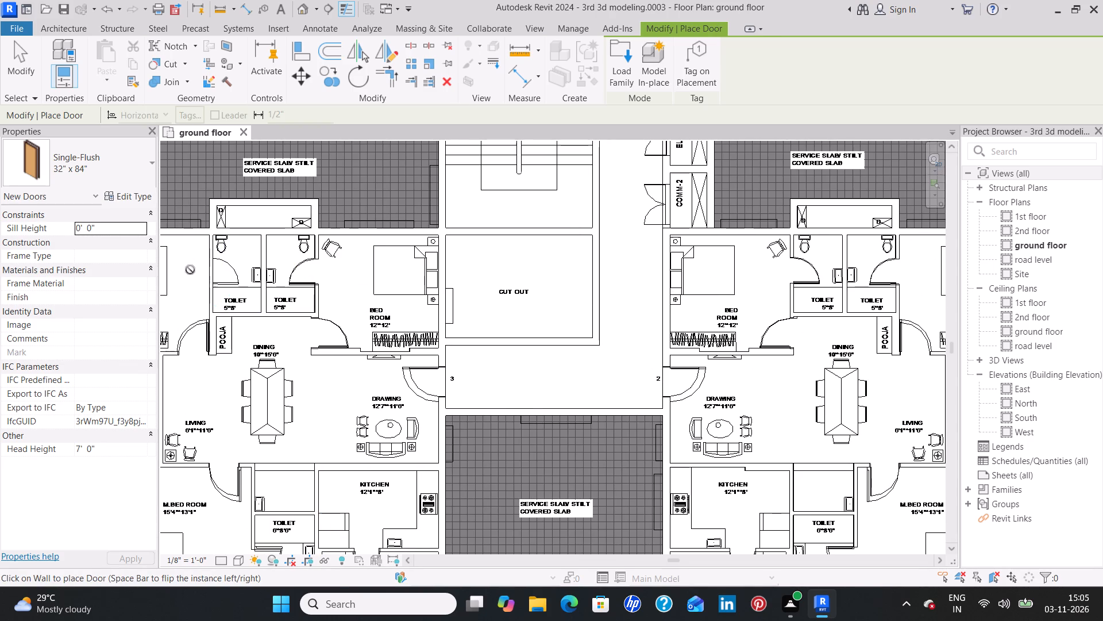
key(space)
click(215, 268)
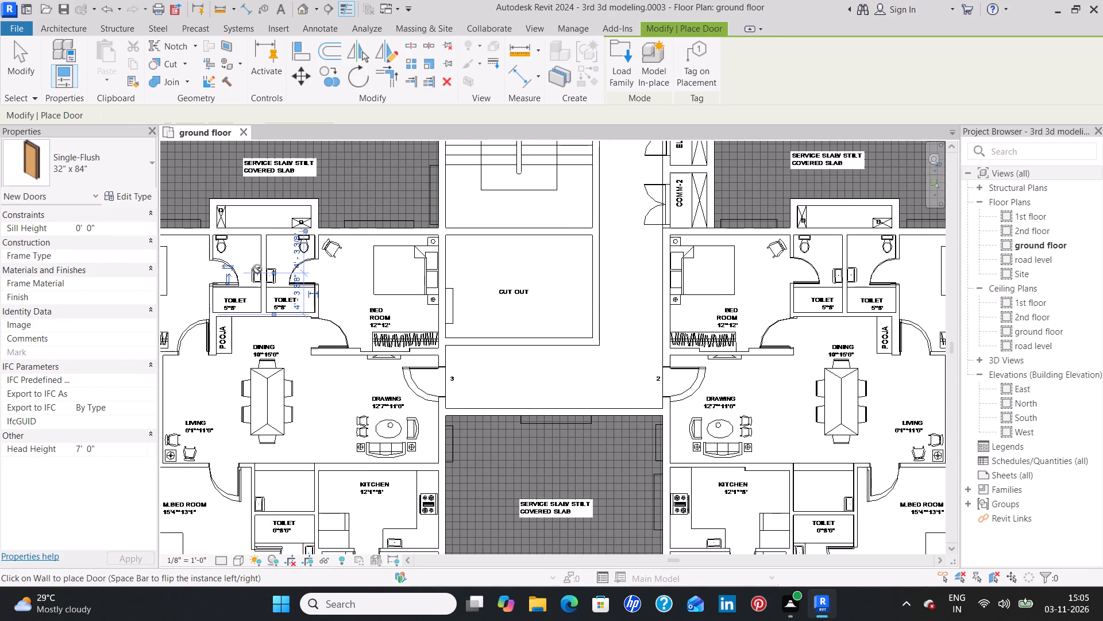
key(space)
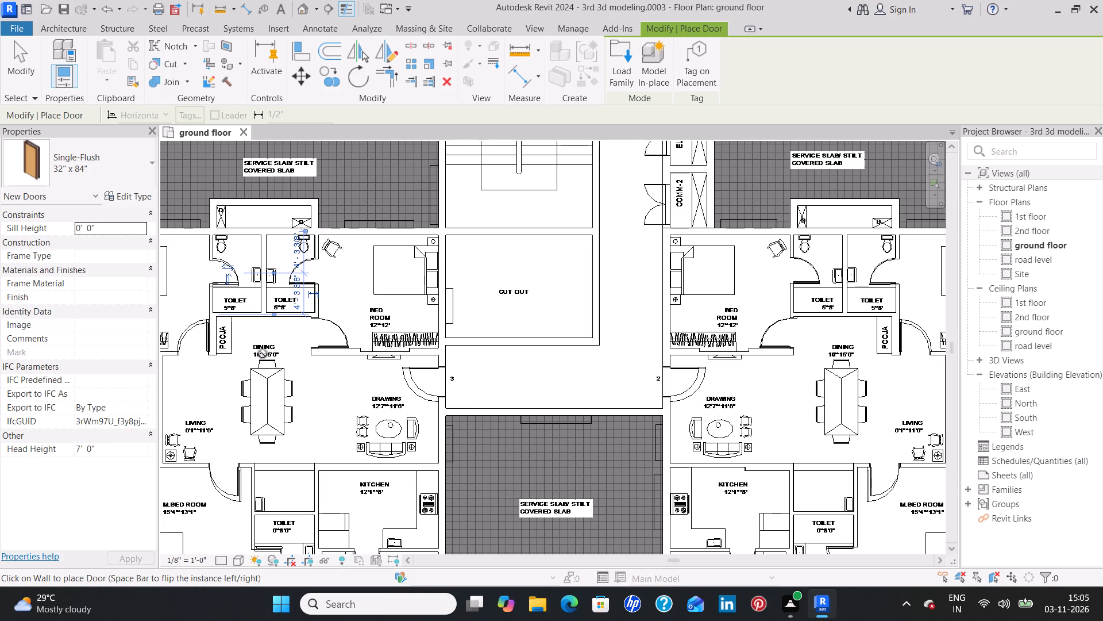
key(Escape)
key(Escape)
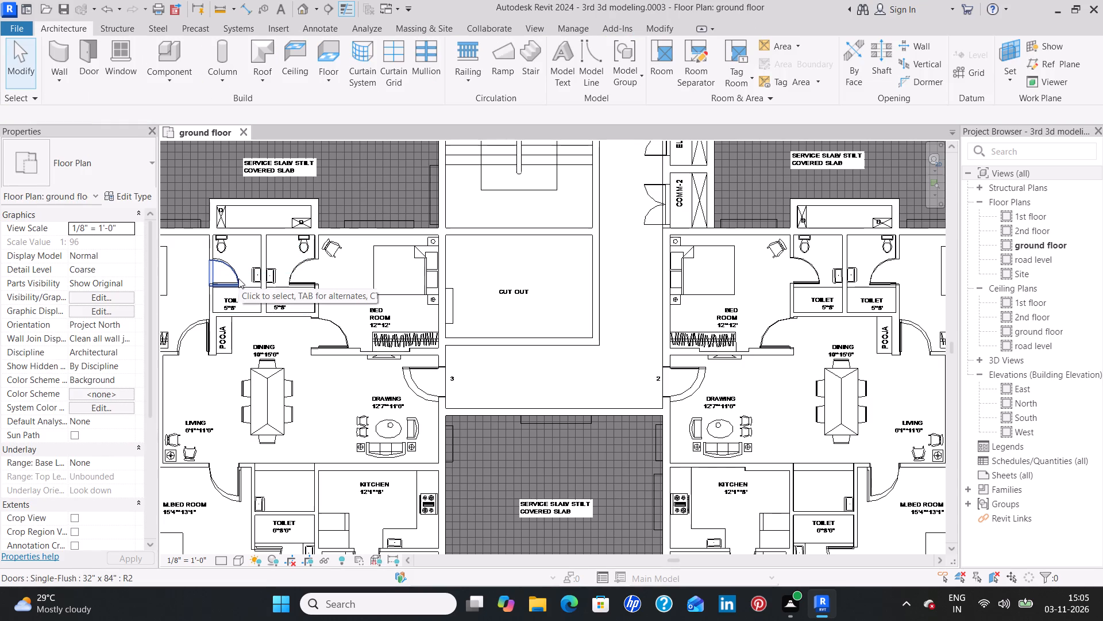
Nudge the door of the 5'x8' toilet beside the 11'x12' bedroom, in the flat at entrance 3, two increments toward the toilet's WC.
click(237, 278)
scroll(215, 271, up, 7)
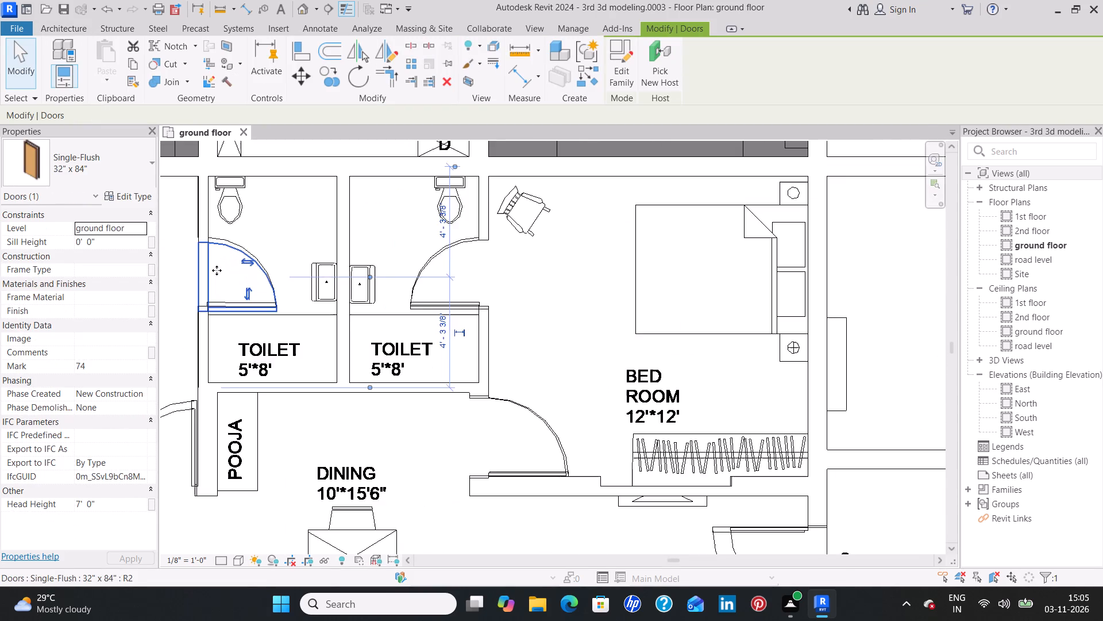
scroll(217, 270, up, 3)
key(Up)
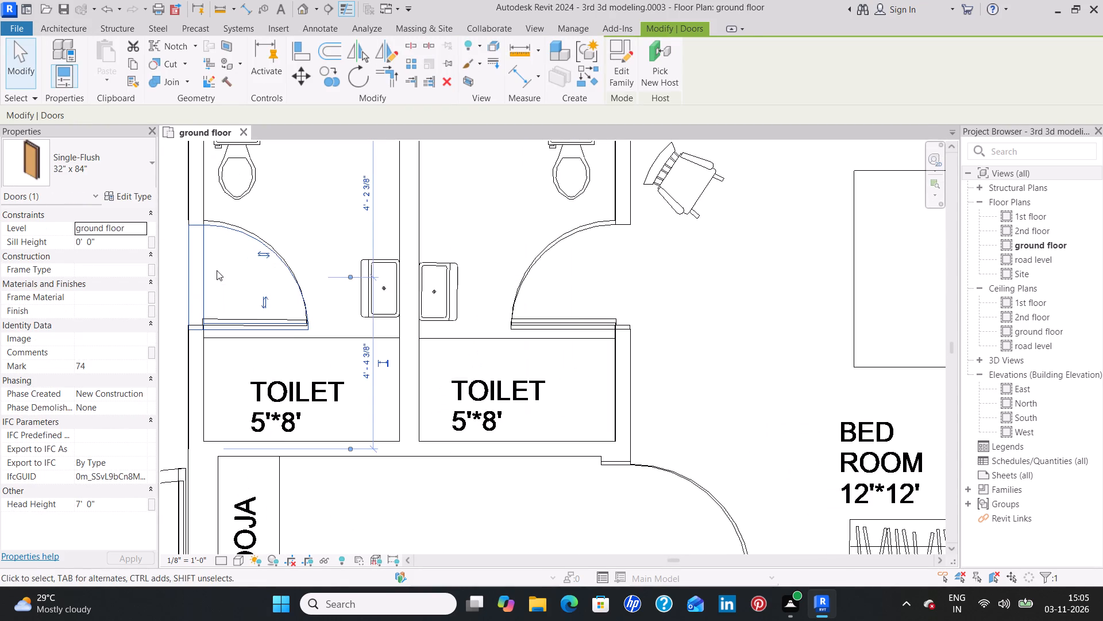
key(Up)
key(Escape)
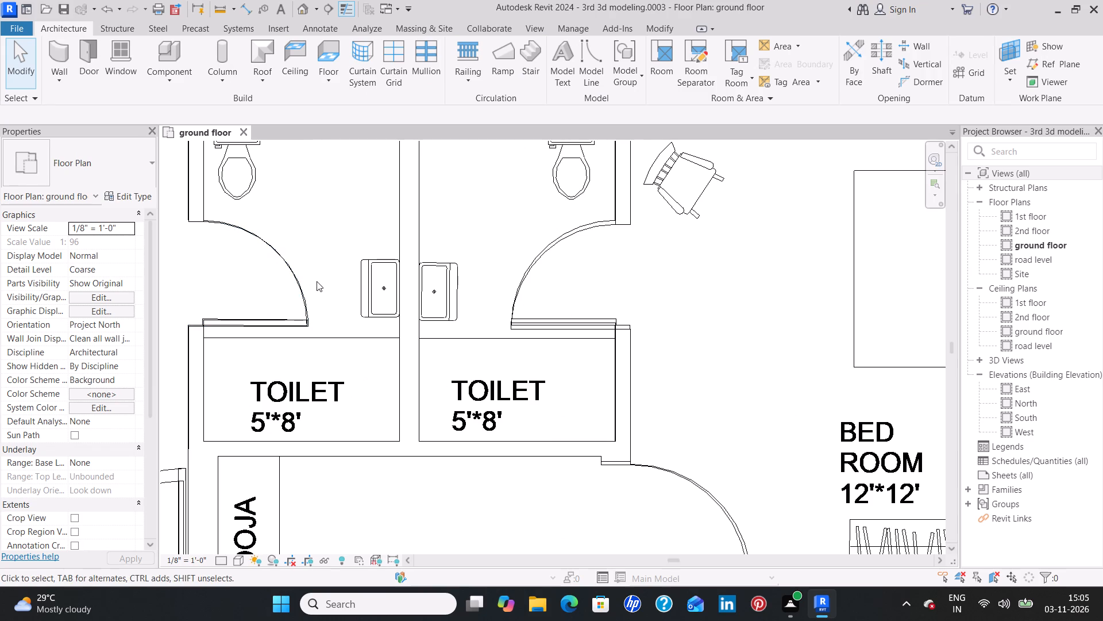
In the flat at entrance 7, shorten the 9" wall above the toilet and kitchen to about 3'-3", ending at the toilet-kitchen partition.
scroll(319, 281, down, 8)
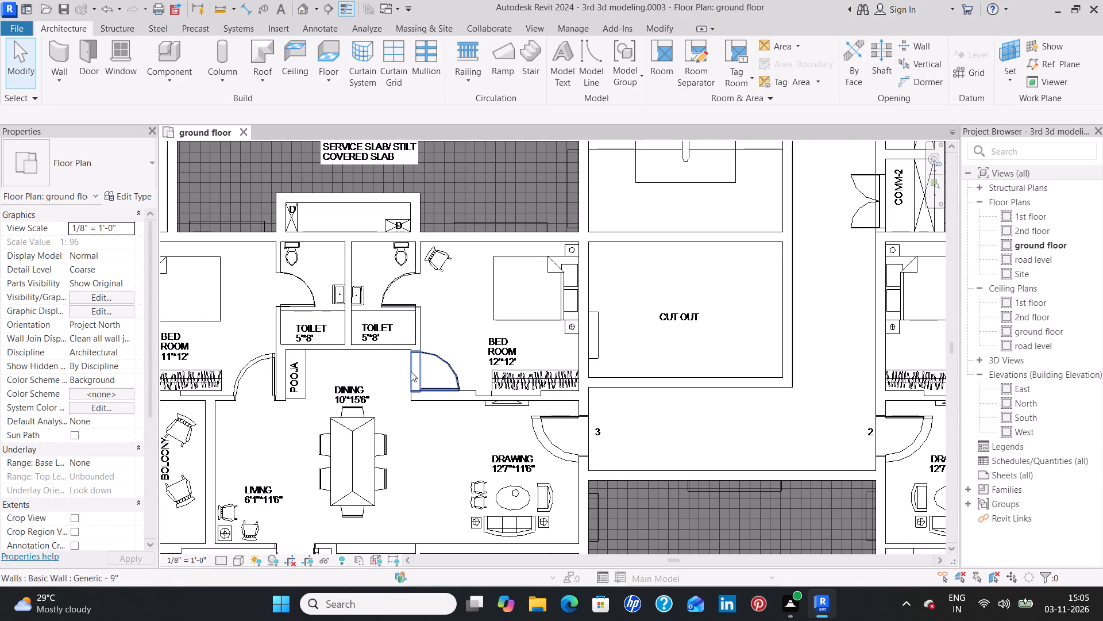
scroll(419, 482, down, 3)
middle_drag(419, 489, 419, 399)
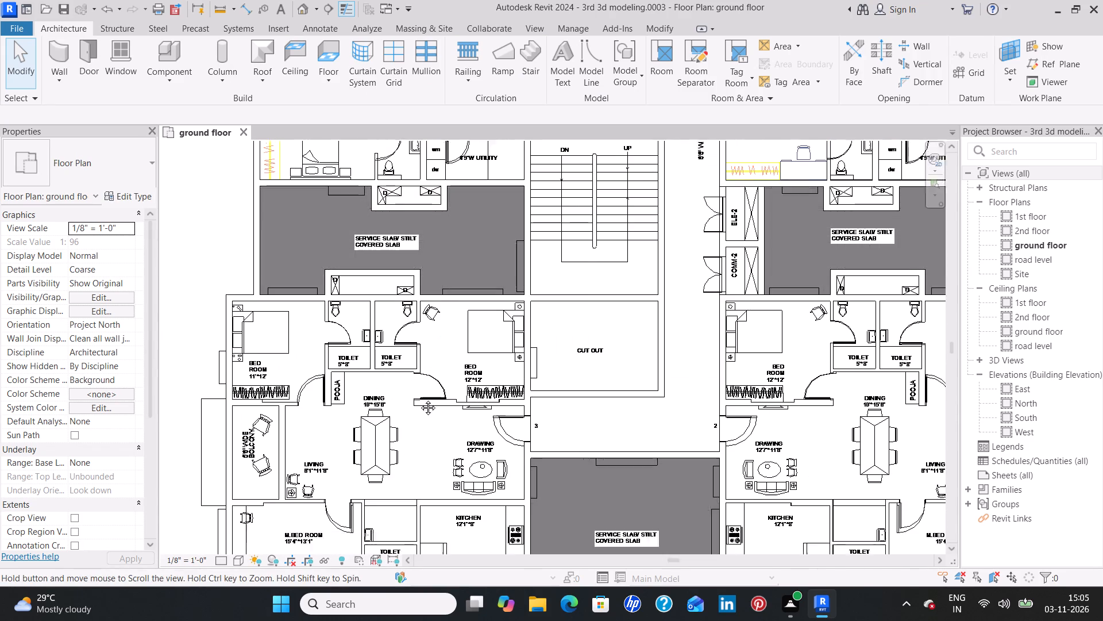
middle_drag(419, 399, 421, 300)
scroll(315, 377, down, 4)
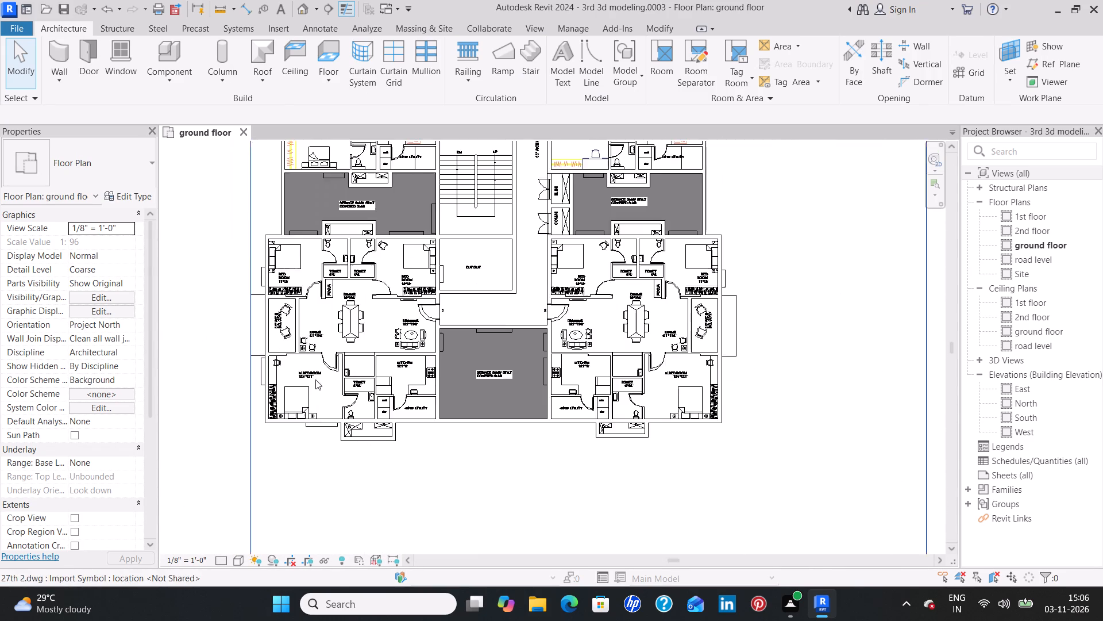
scroll(342, 345, down, 3)
middle_drag(421, 242, 381, 553)
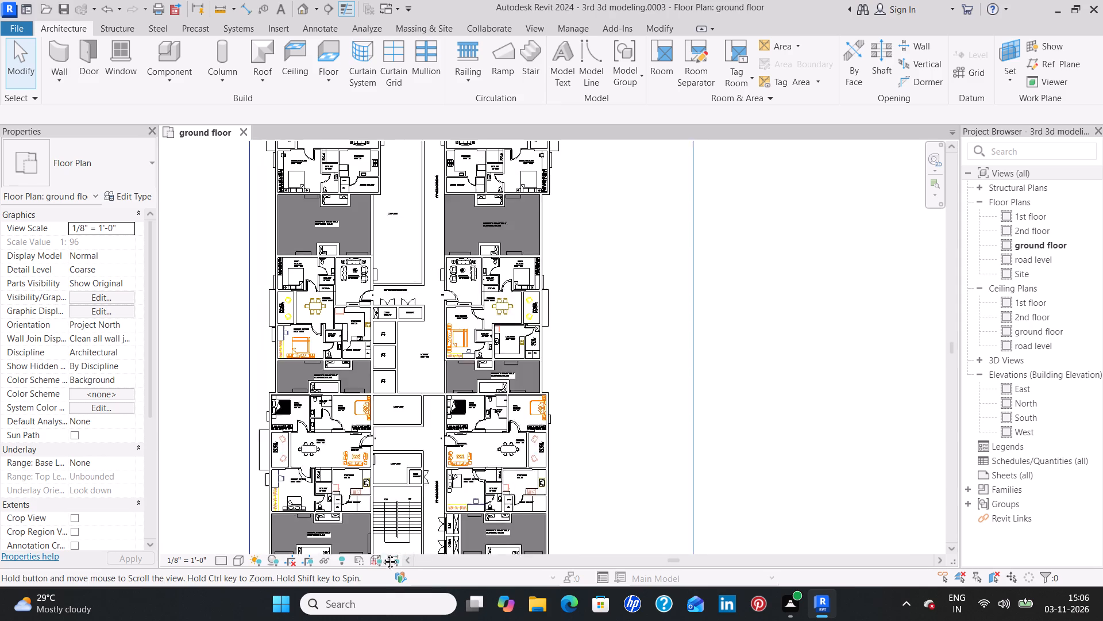
middle_drag(381, 553, 380, 559)
middle_drag(371, 247, 365, 497)
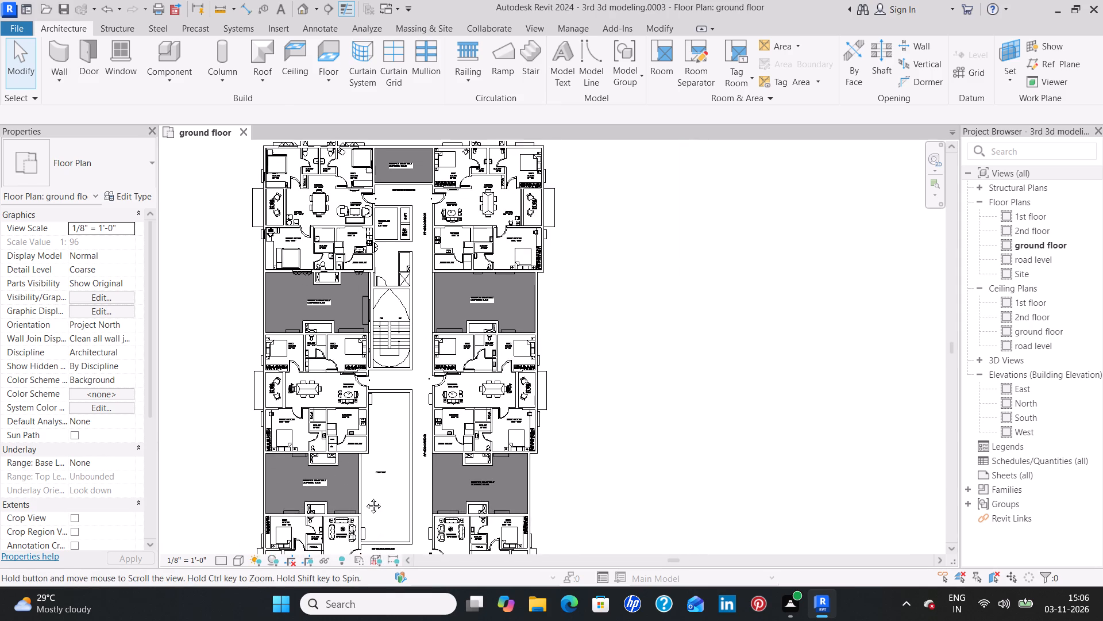
middle_drag(365, 497, 365, 499)
scroll(318, 246, up, 6)
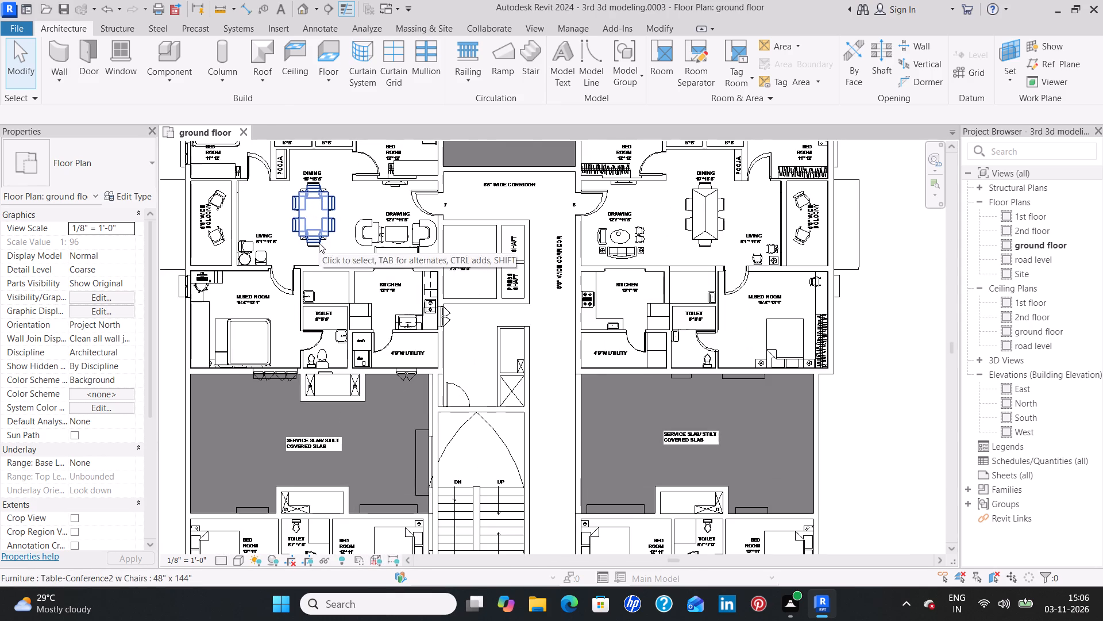
middle_drag(329, 248, 333, 295)
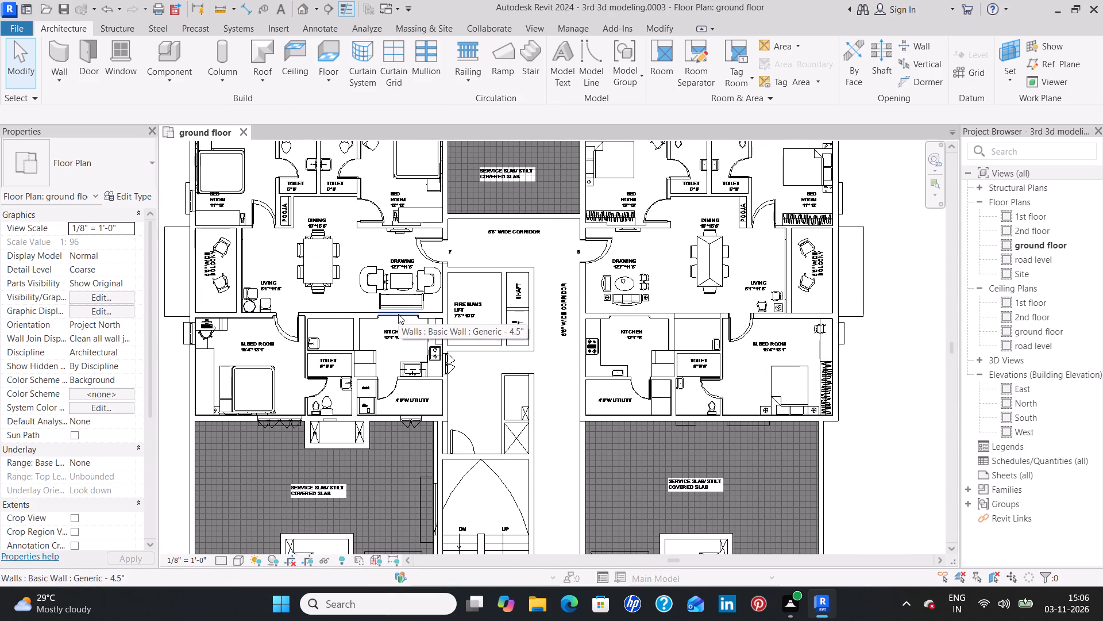
scroll(398, 314, up, 5)
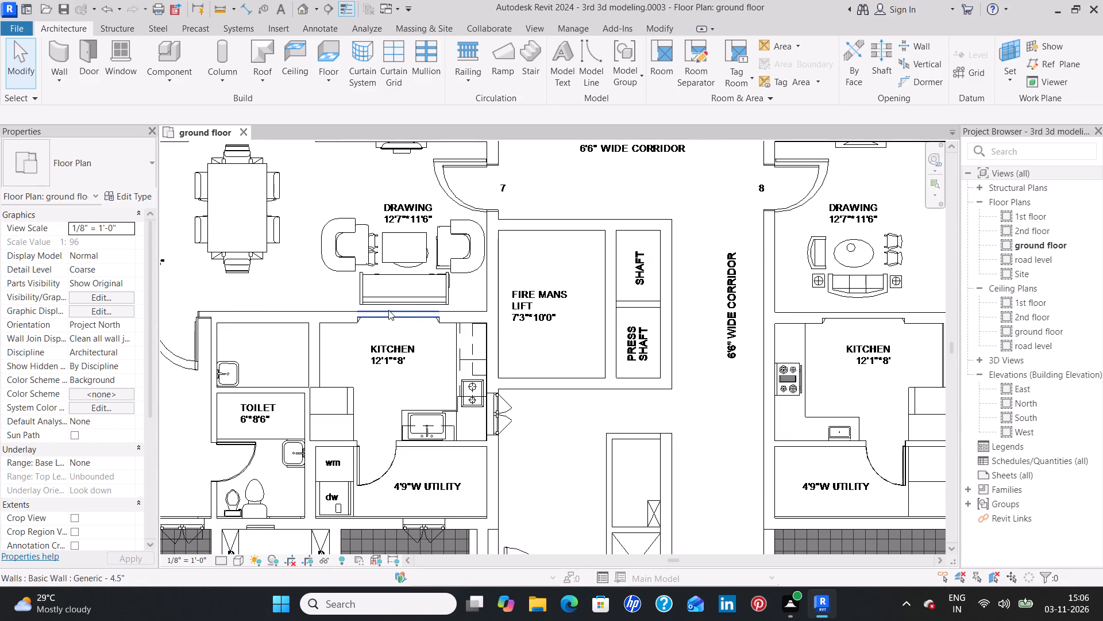
scroll(334, 348, down, 1)
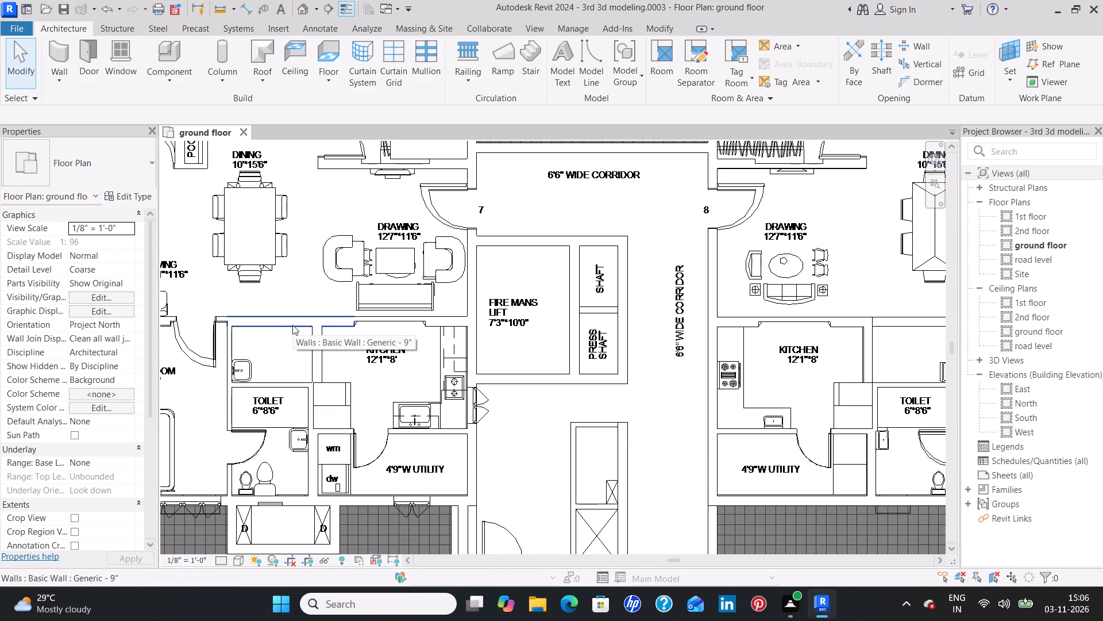
scroll(293, 325, up, 4)
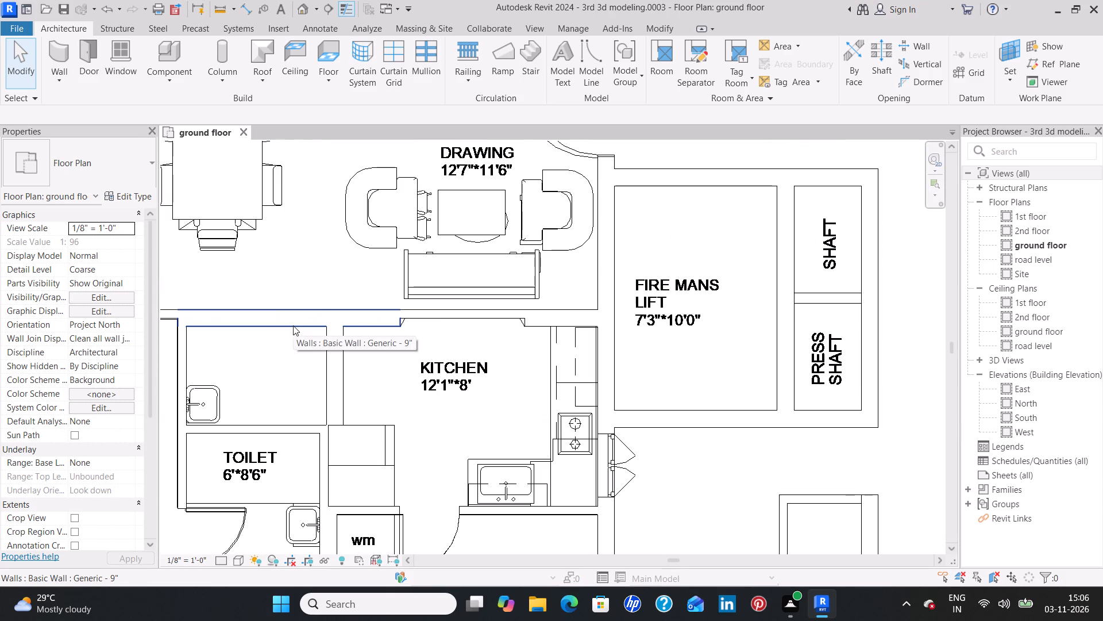
click(233, 325)
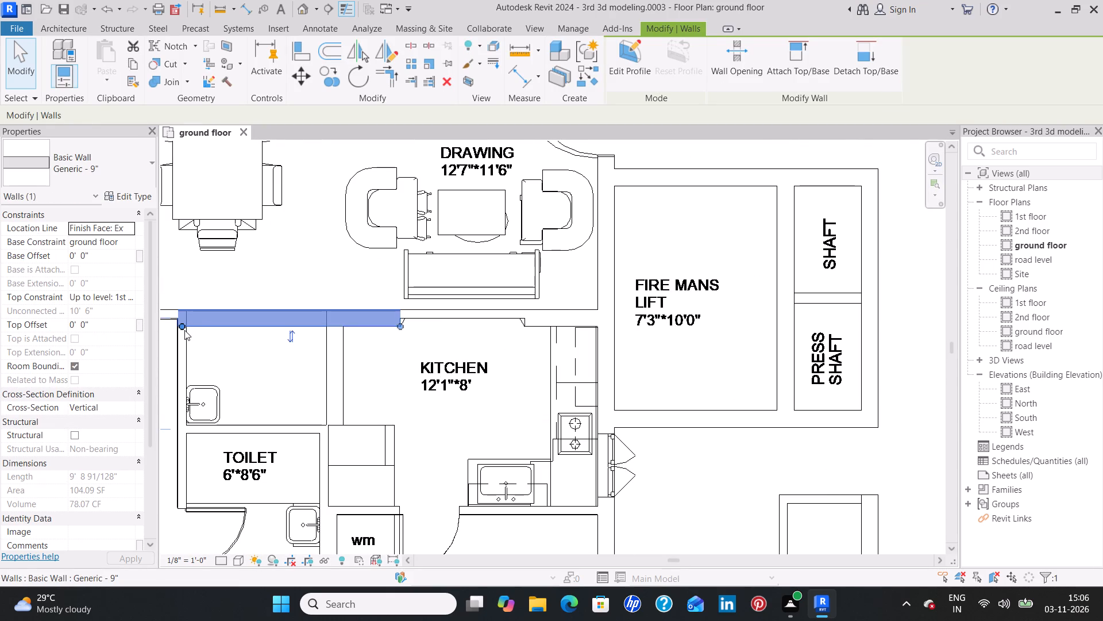
drag(180, 326, 253, 319)
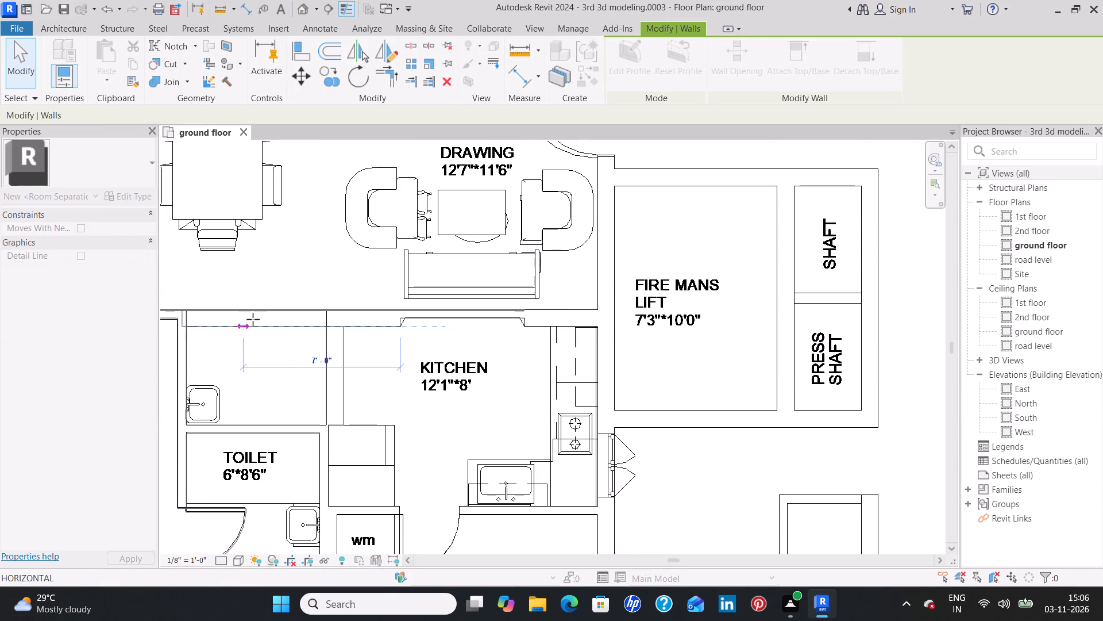
drag(253, 319, 327, 322)
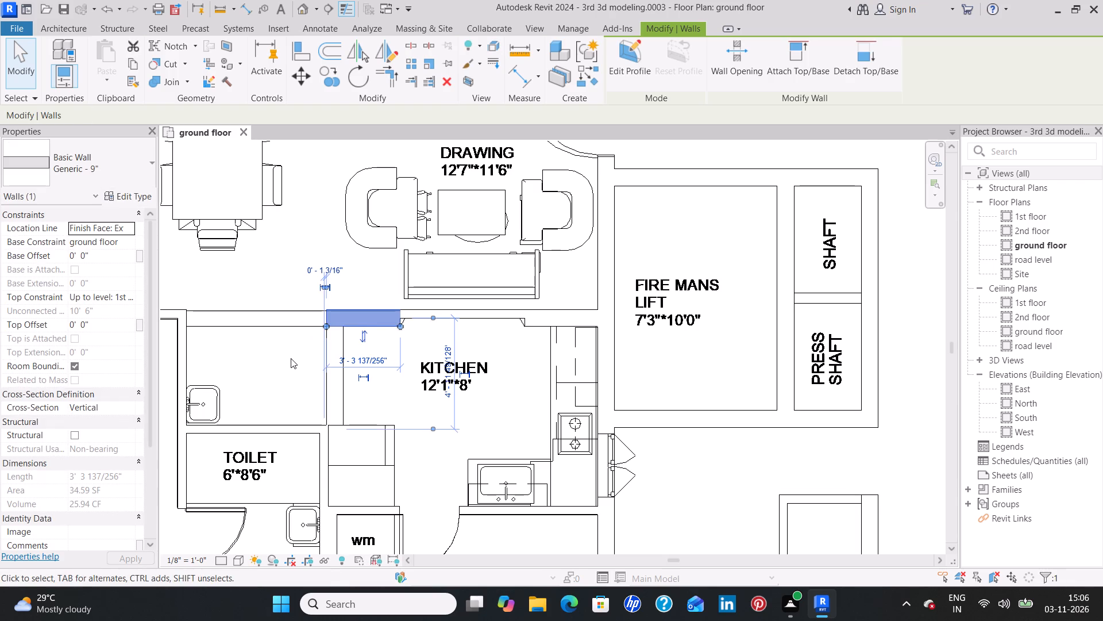
key(Escape)
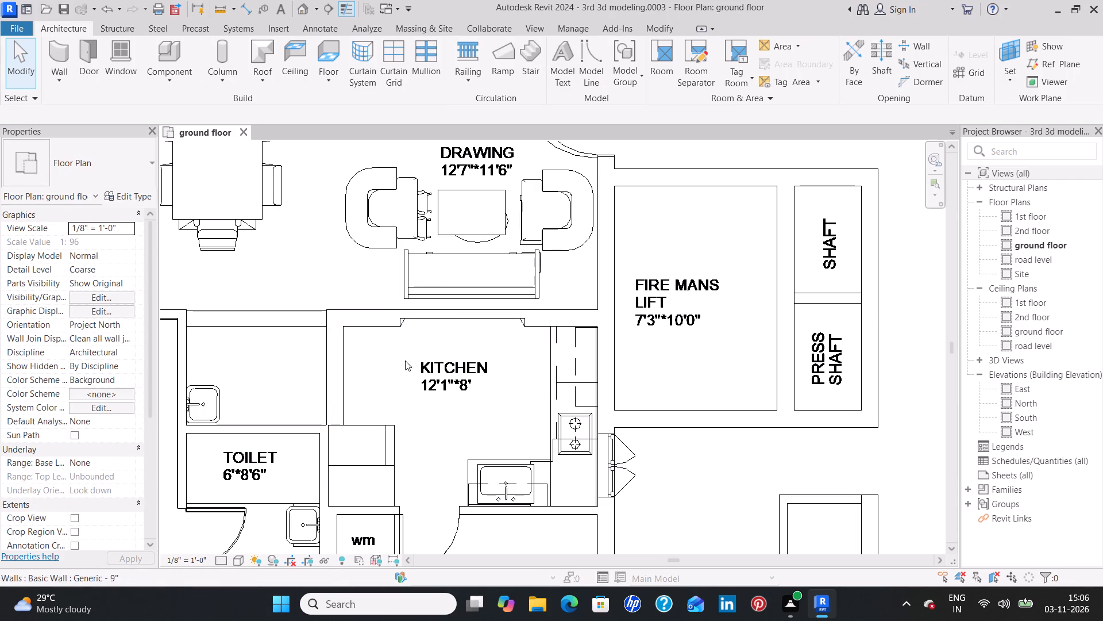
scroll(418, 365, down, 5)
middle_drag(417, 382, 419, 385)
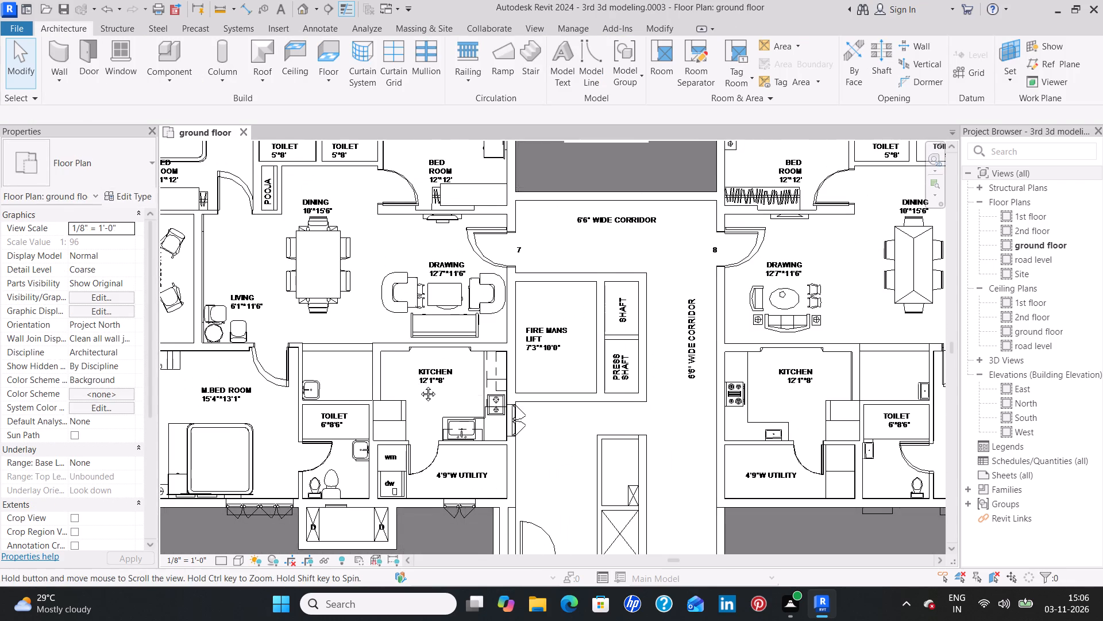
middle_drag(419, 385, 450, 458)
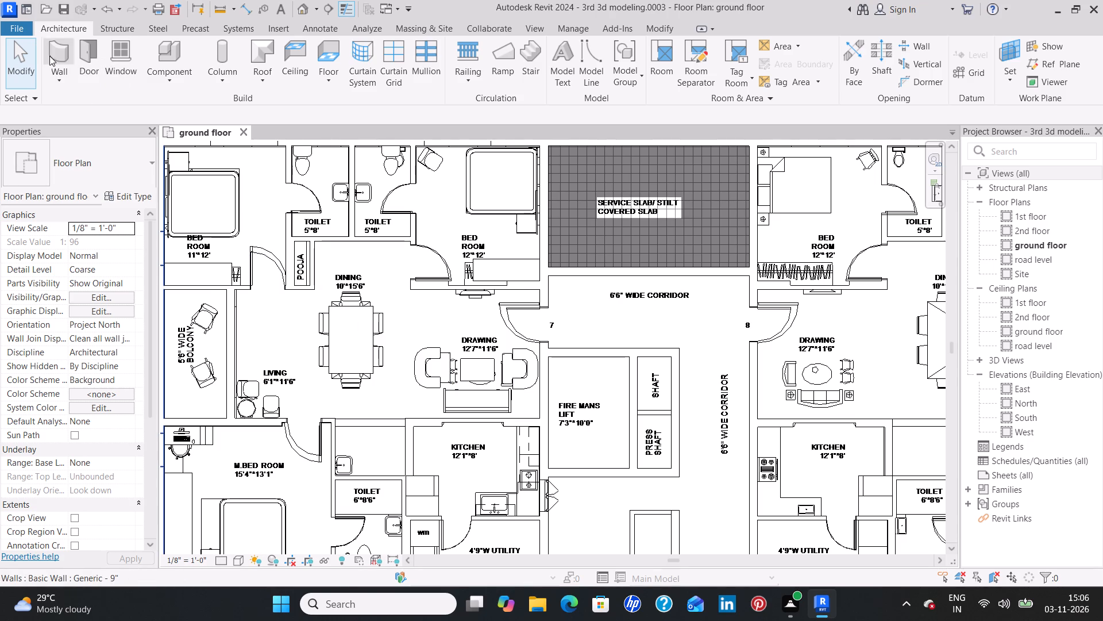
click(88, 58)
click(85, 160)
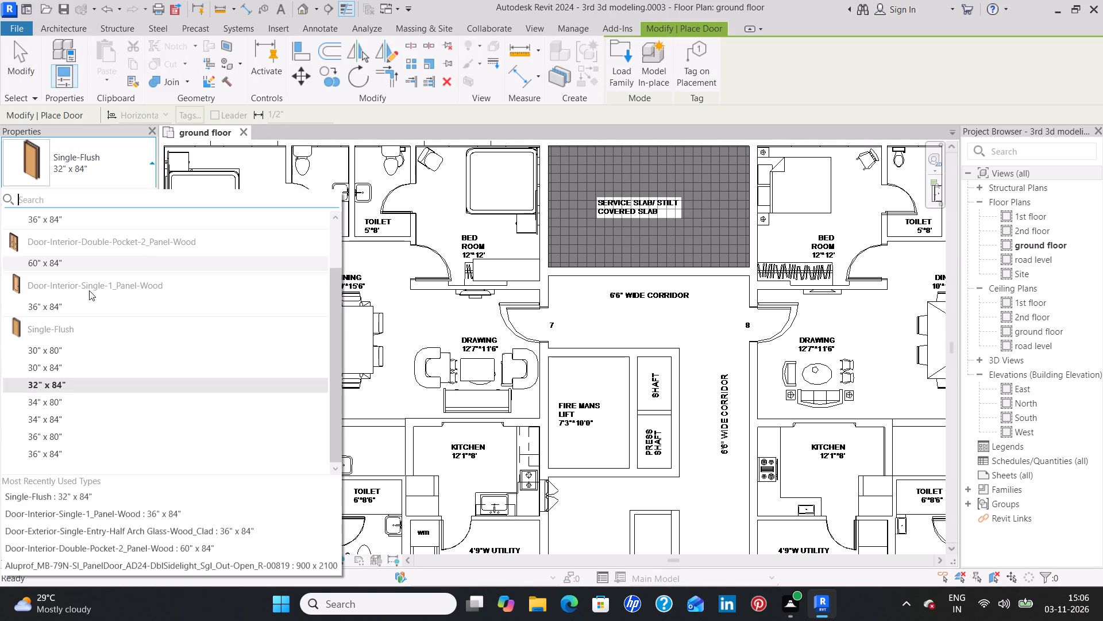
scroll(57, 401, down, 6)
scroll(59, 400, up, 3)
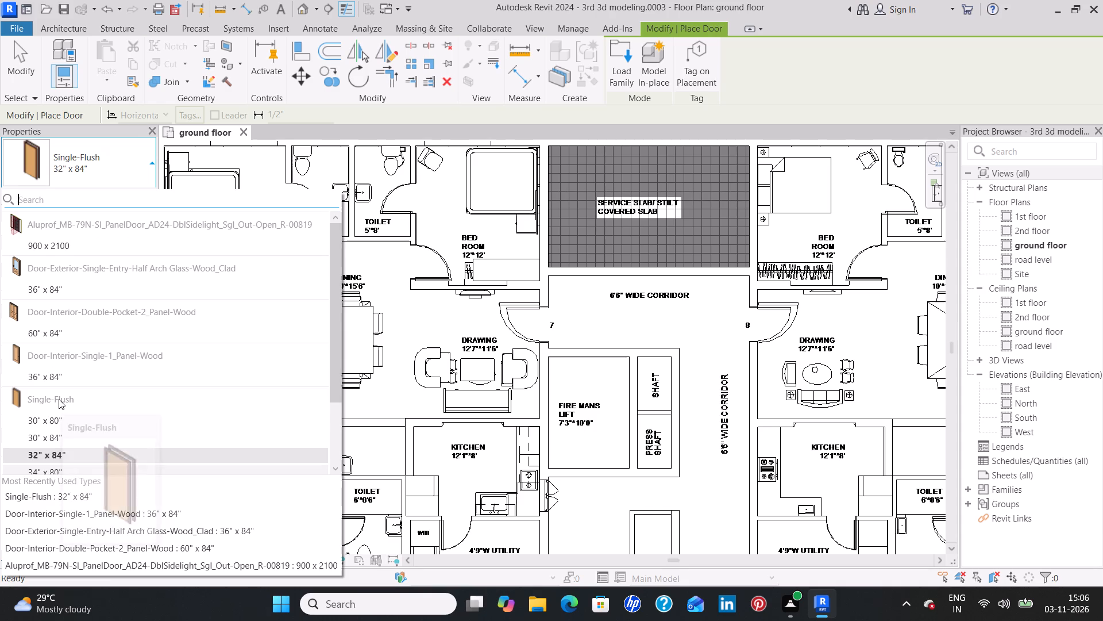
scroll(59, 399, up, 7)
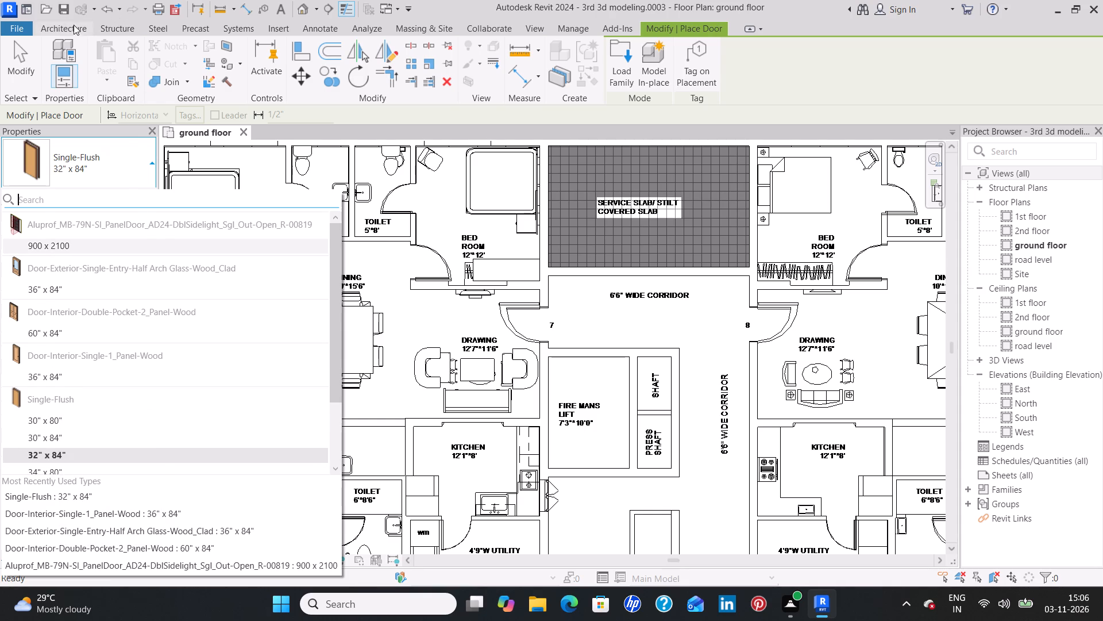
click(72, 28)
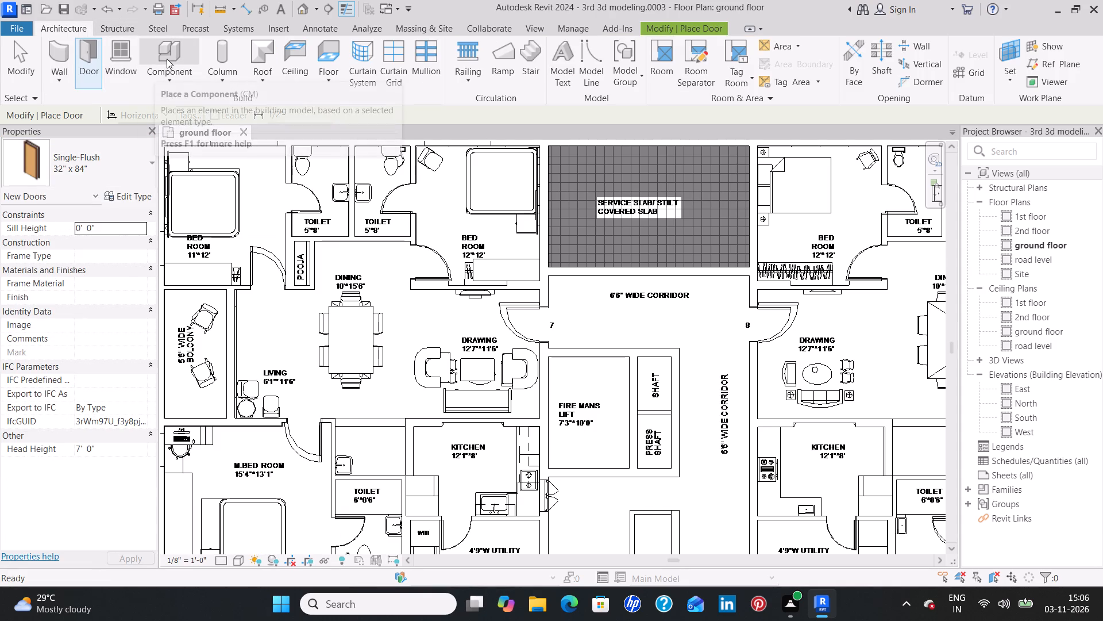
Start placing a component and look through the component families and types already loaded in the project.
click(167, 59)
click(93, 167)
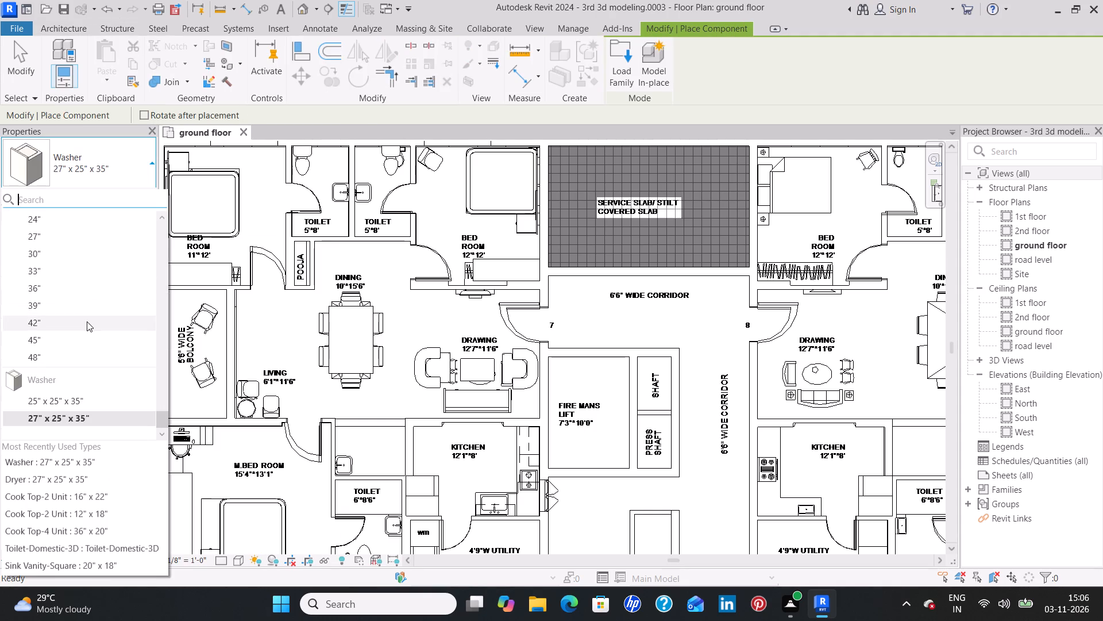
scroll(84, 325, up, 10)
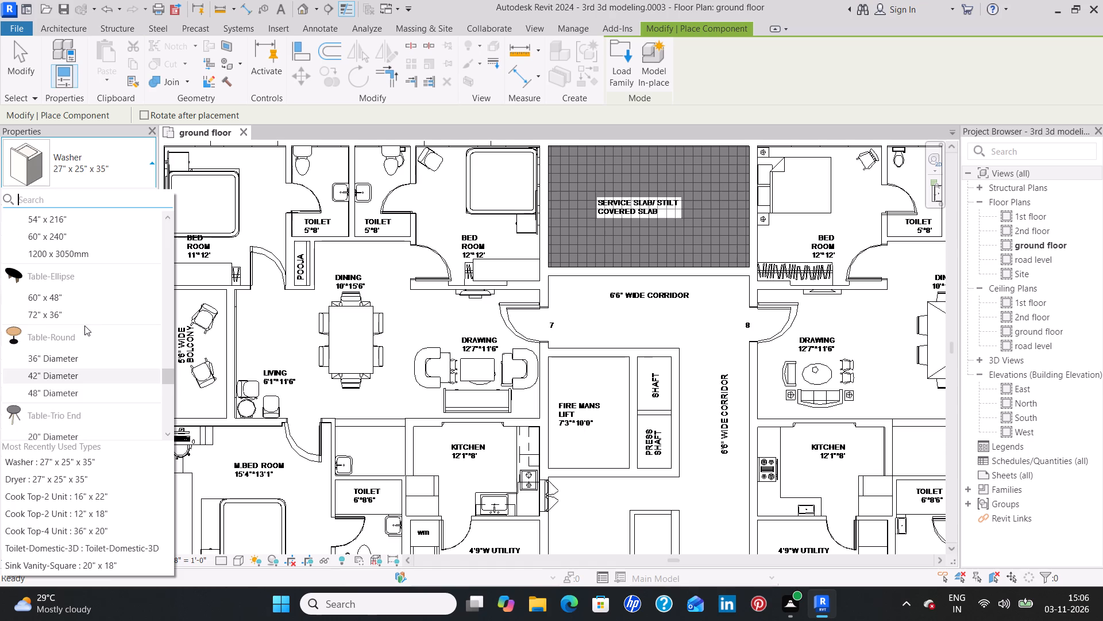
scroll(84, 325, up, 9)
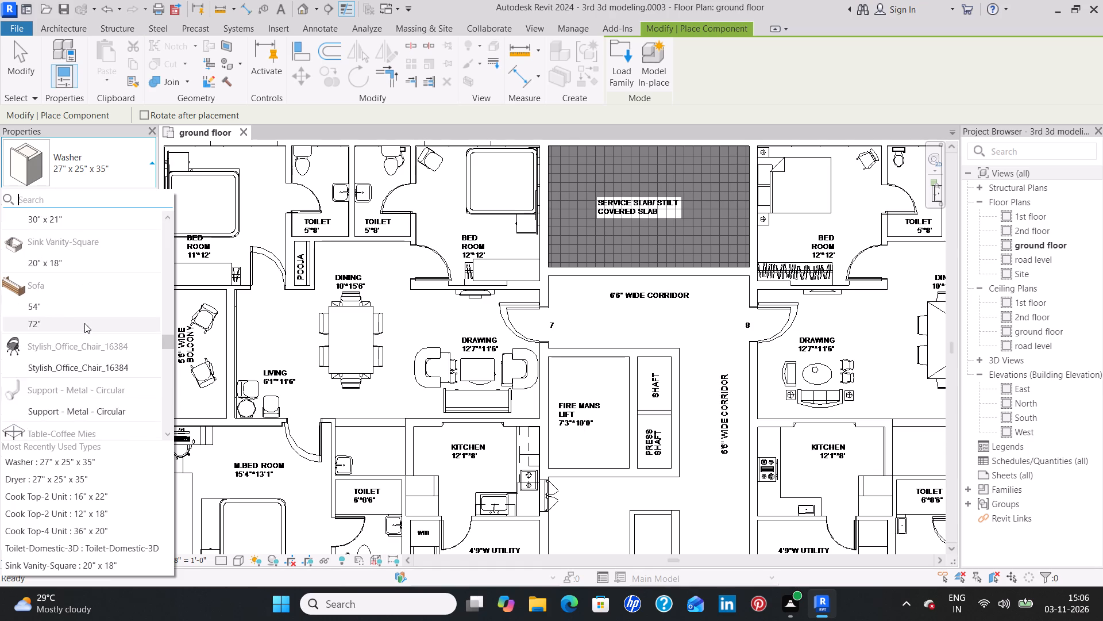
scroll(84, 323, up, 11)
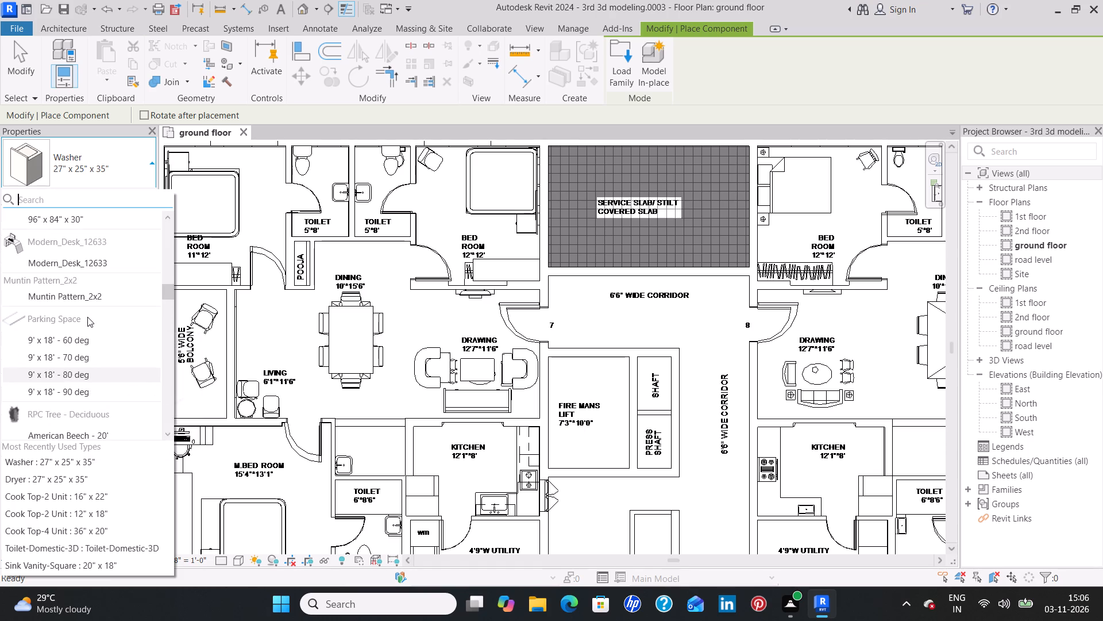
scroll(87, 317, up, 6)
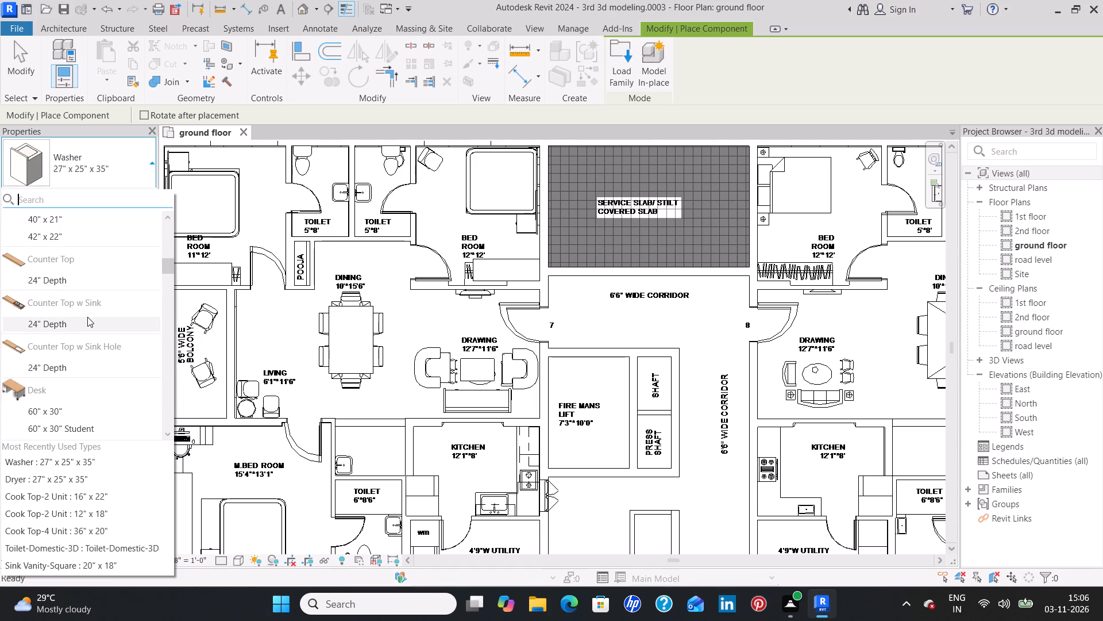
scroll(87, 317, up, 7)
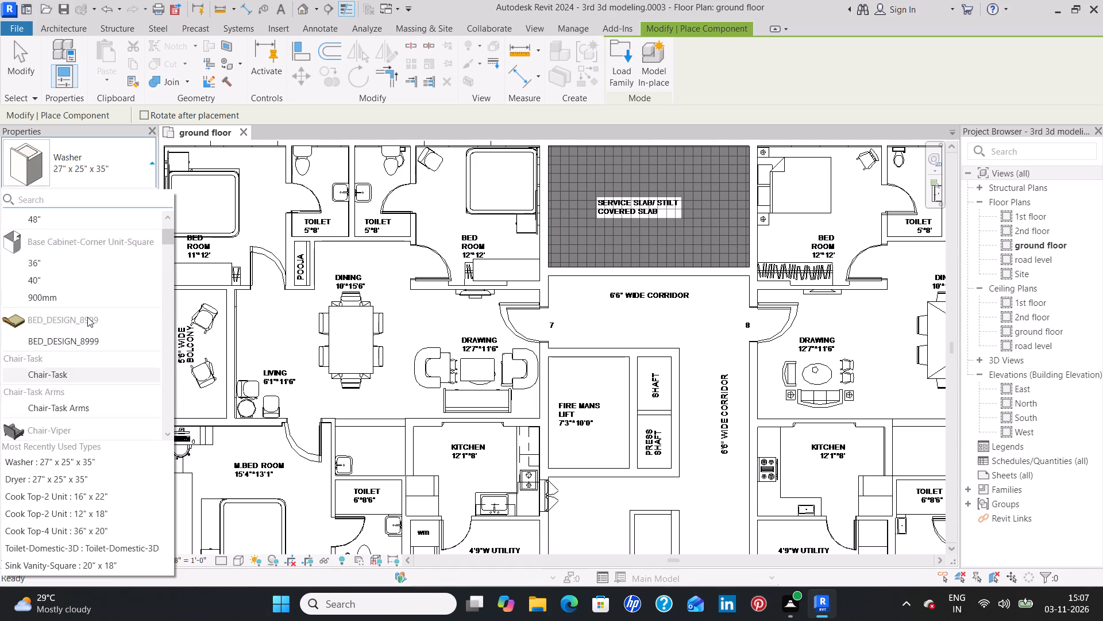
scroll(87, 317, up, 5)
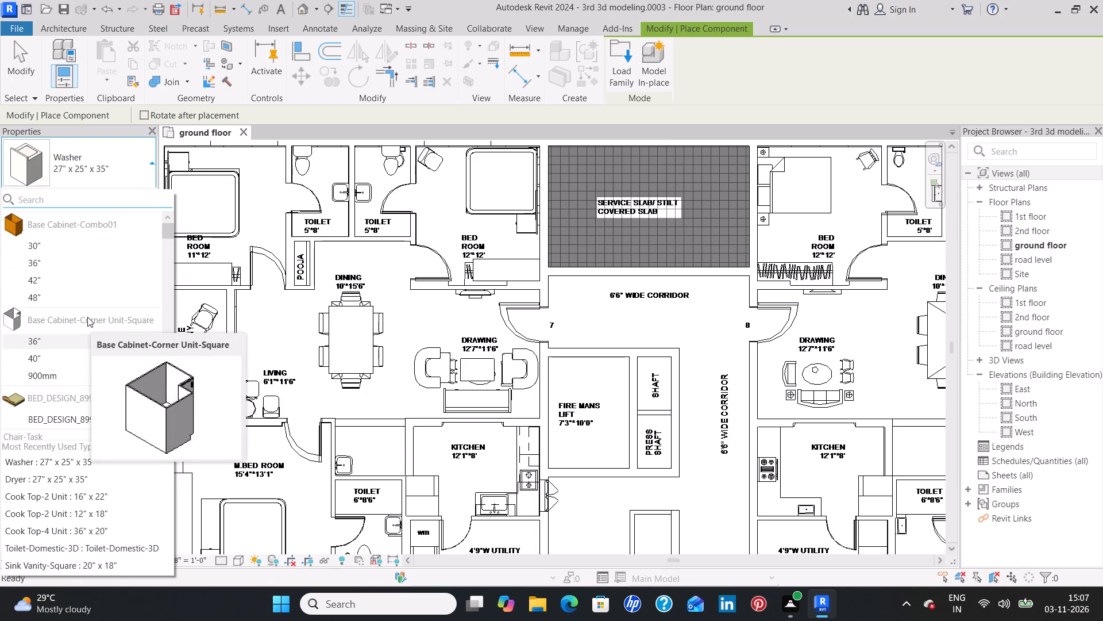
Load the Passage Opening-Elliptical Arch family from the Openings folder of the US library.
click(625, 72)
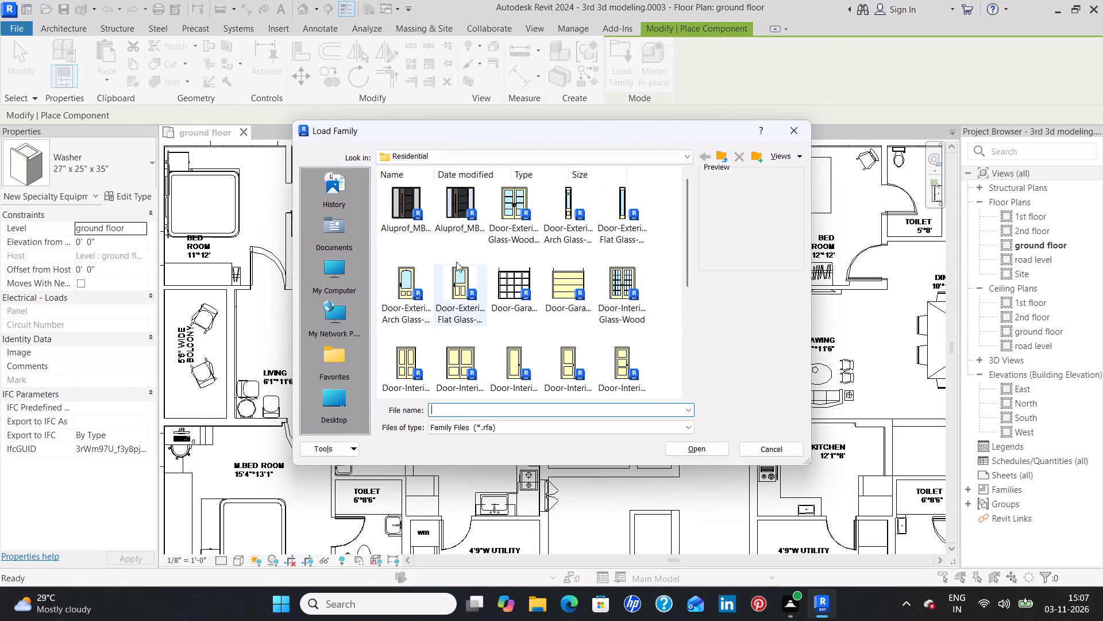
click(605, 152)
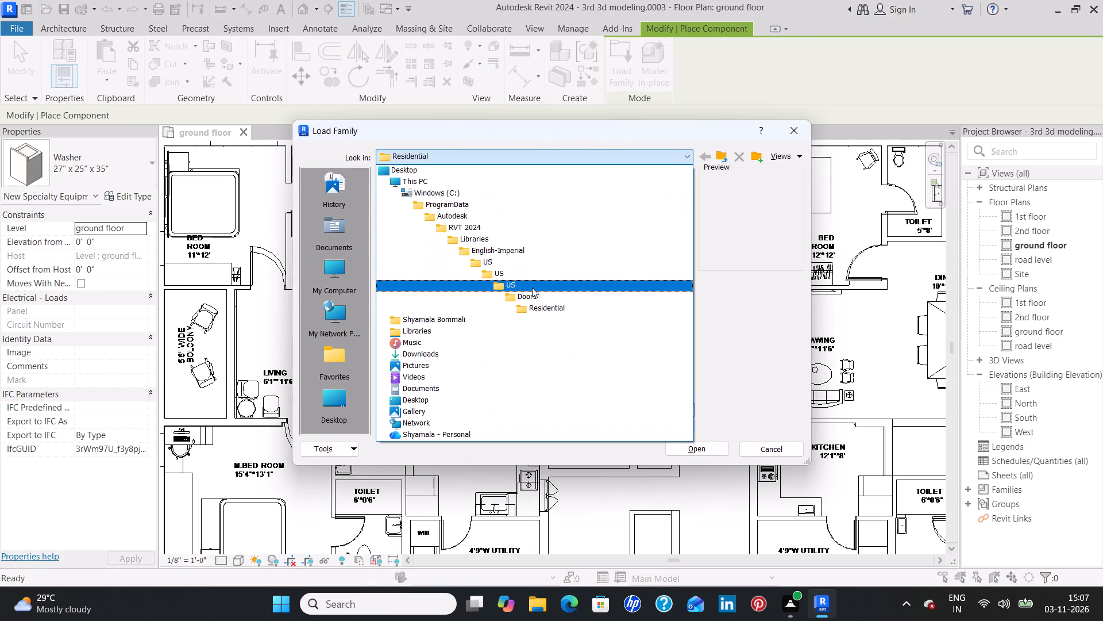
click(534, 289)
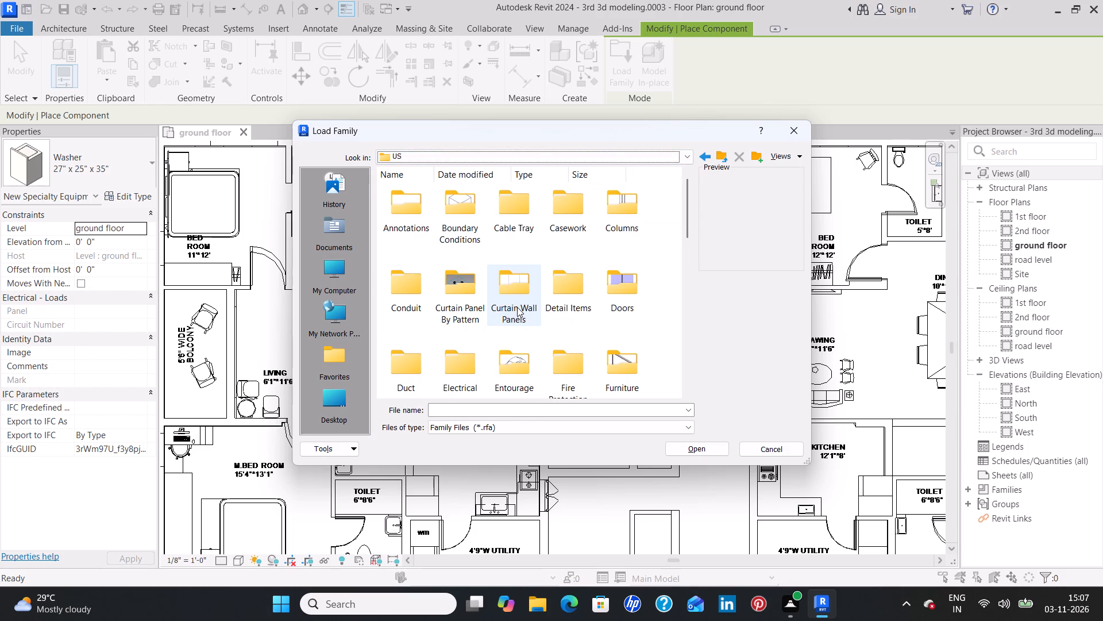
scroll(526, 297, down, 1)
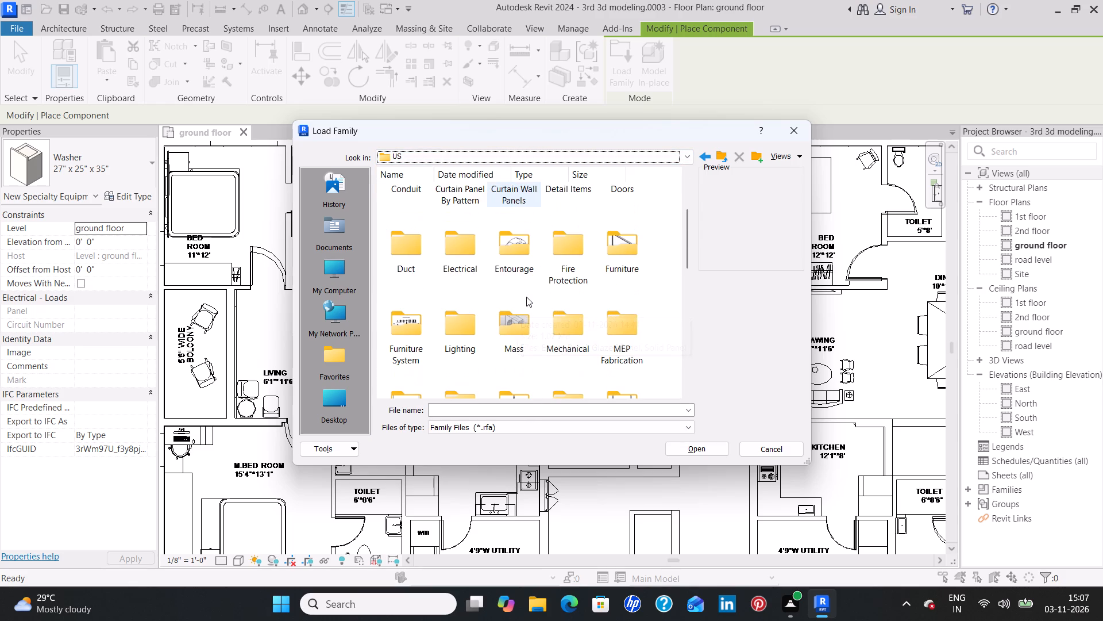
scroll(526, 297, down, 1)
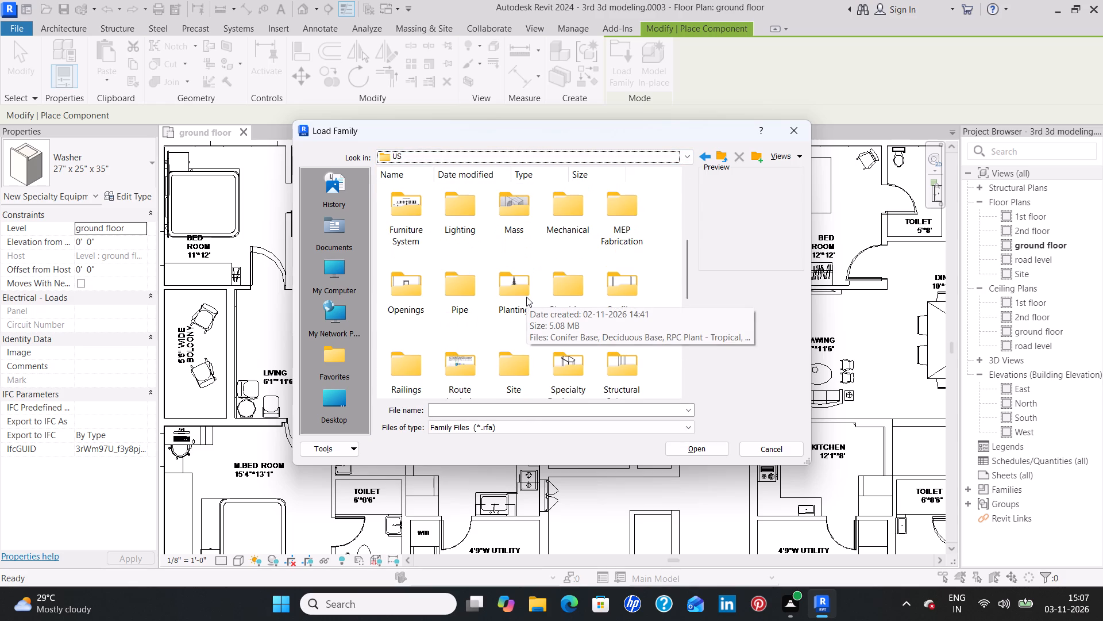
scroll(526, 297, down, 1)
scroll(526, 297, up, 1)
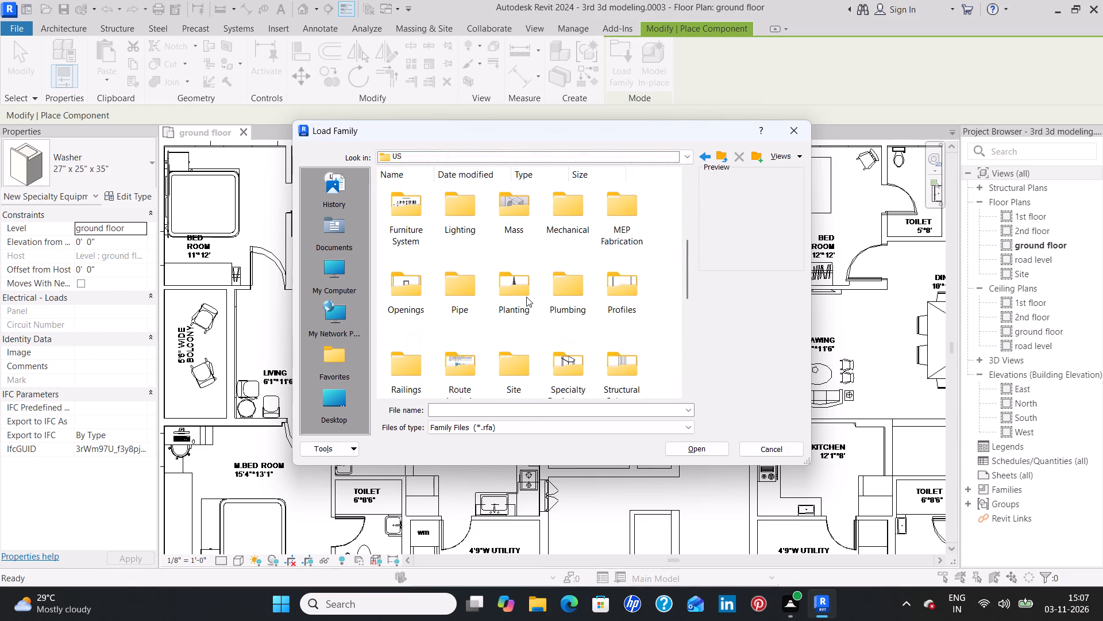
click(413, 294)
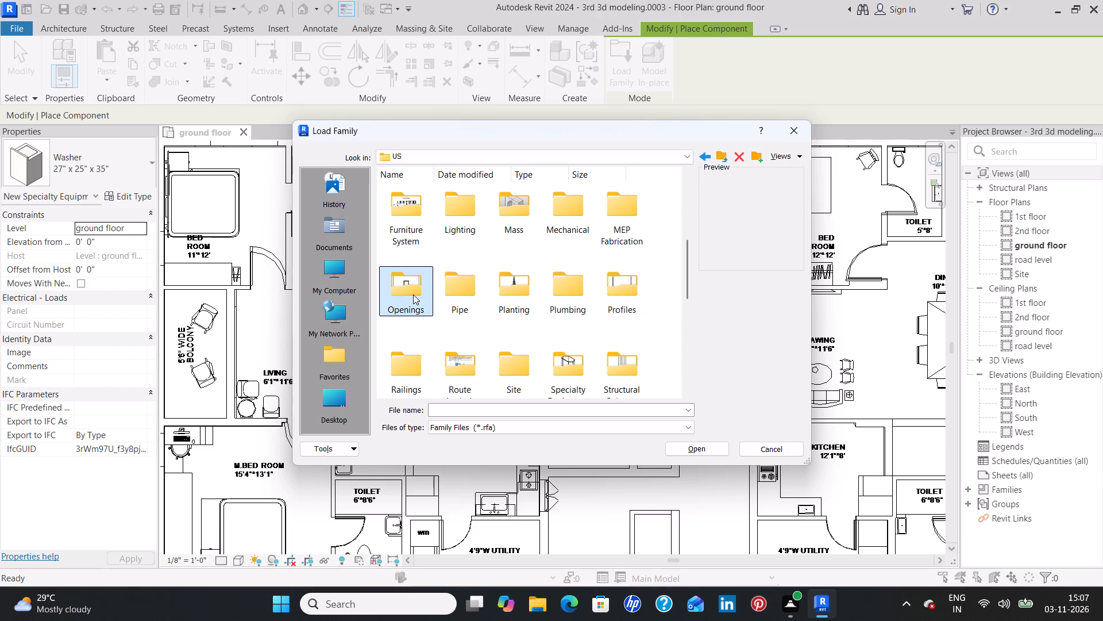
double_click(408, 298)
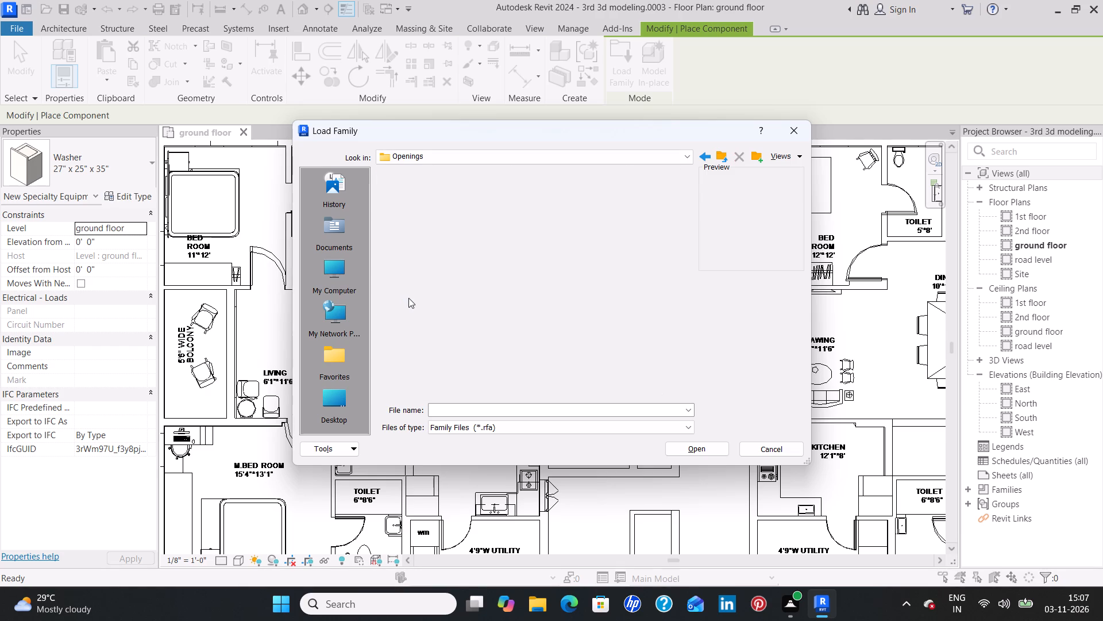
click(448, 278)
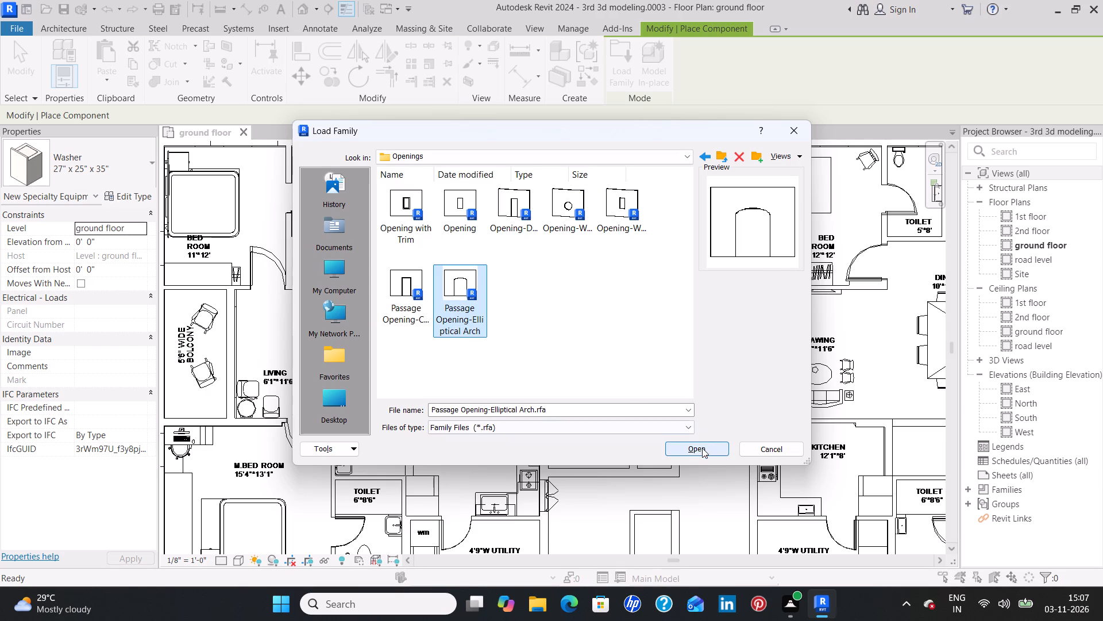
click(702, 449)
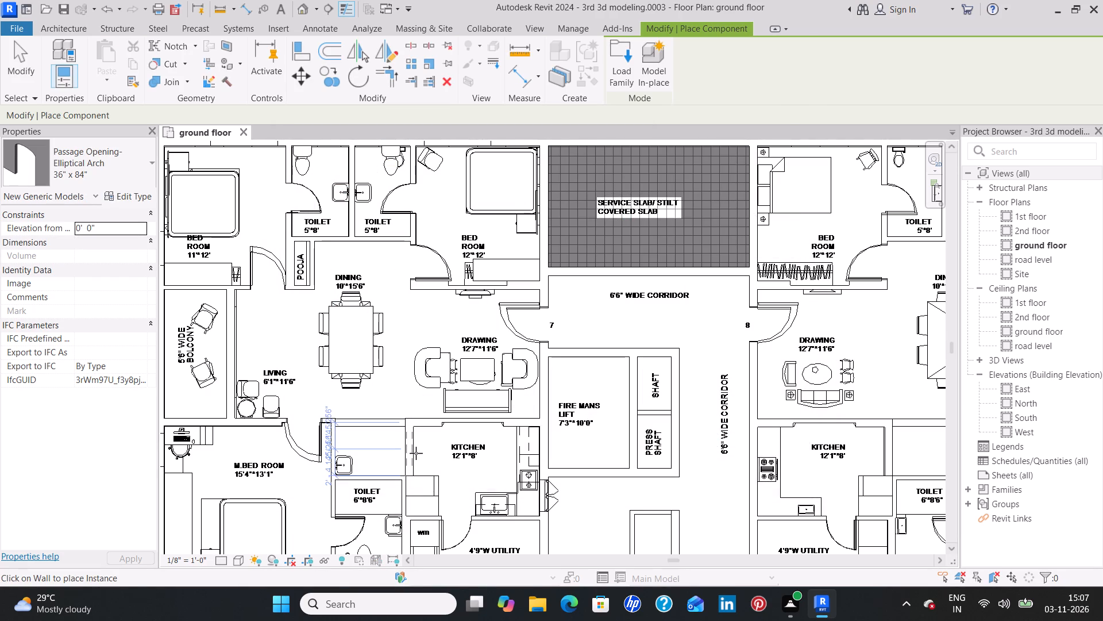
Place 36" x 84" elliptical-arch passage openings in the kitchen partitions facing the wash areas of the flats at entrances 7 and 8.
click(416, 453)
scroll(458, 455, down, 2)
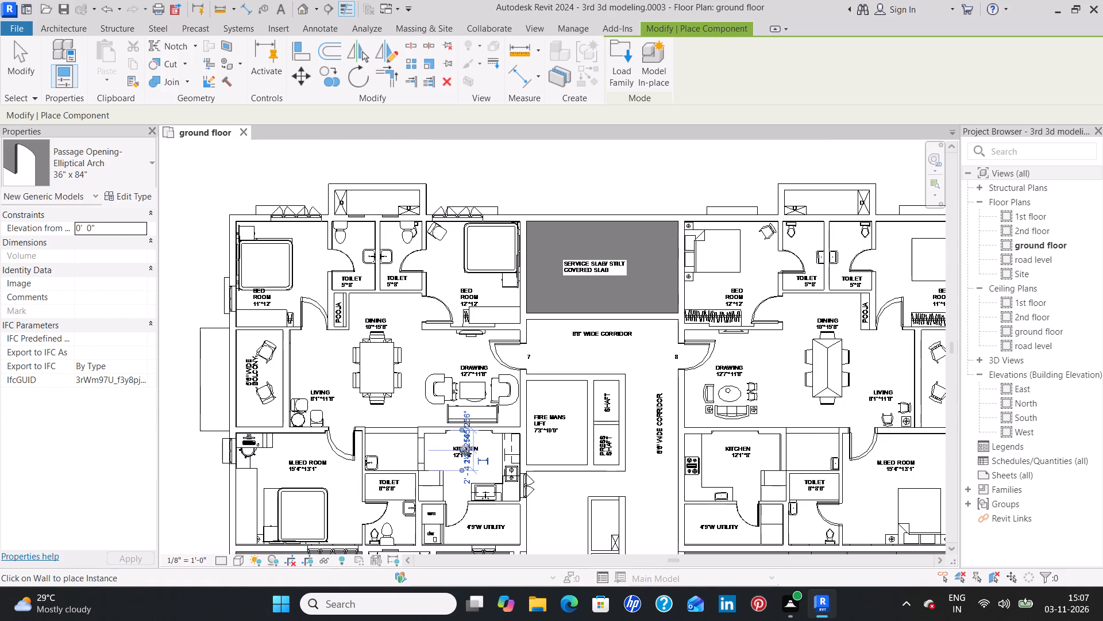
middle_drag(771, 402, 472, 367)
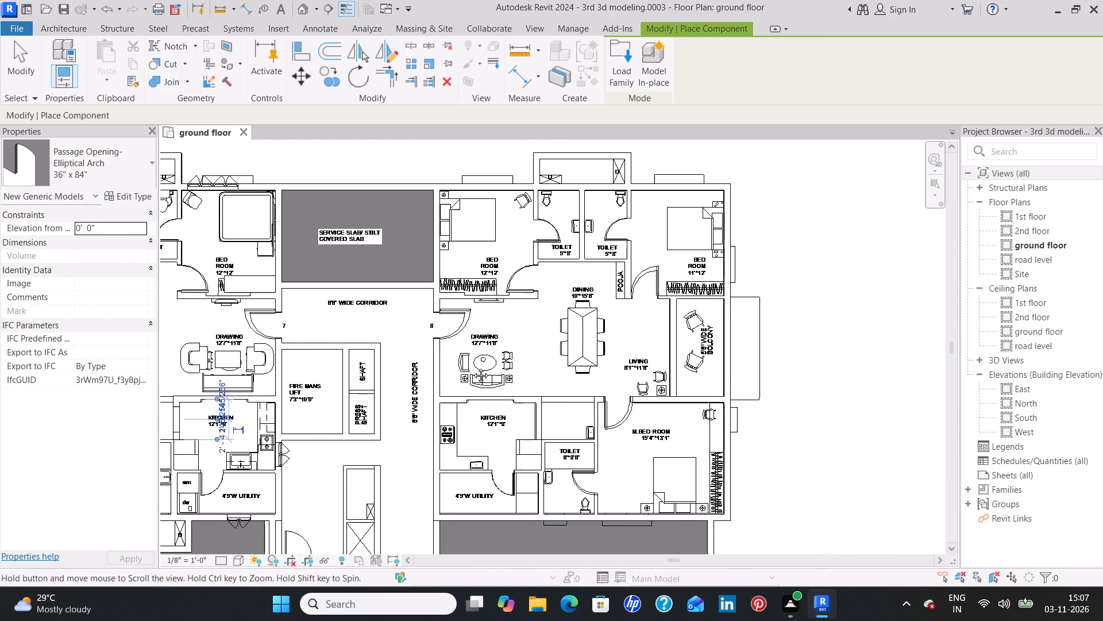
middle_drag(472, 367, 452, 365)
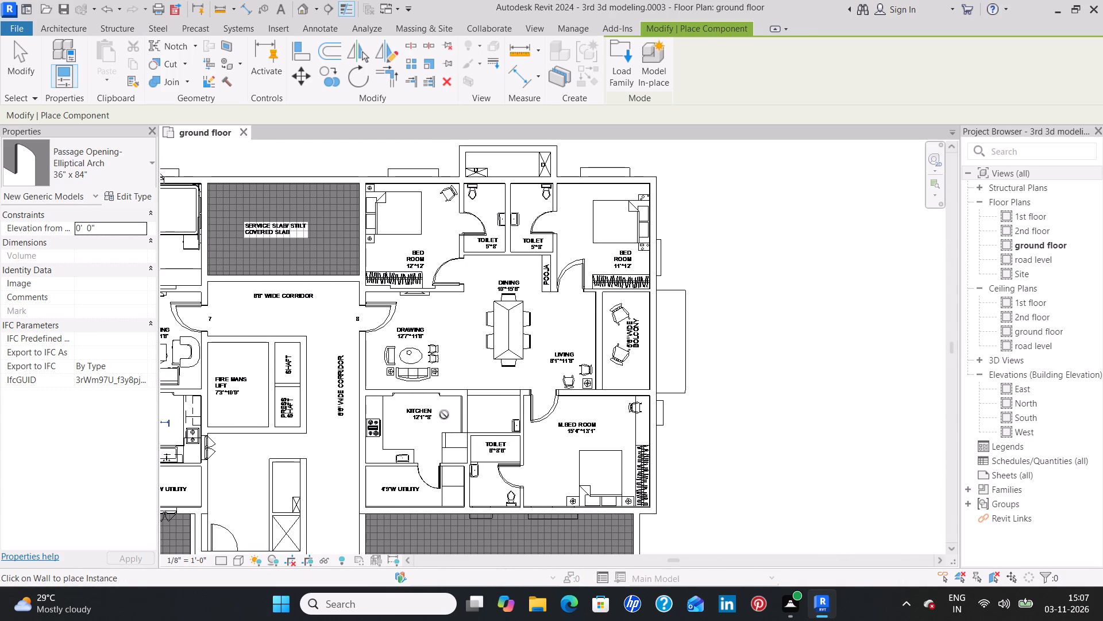
click(463, 416)
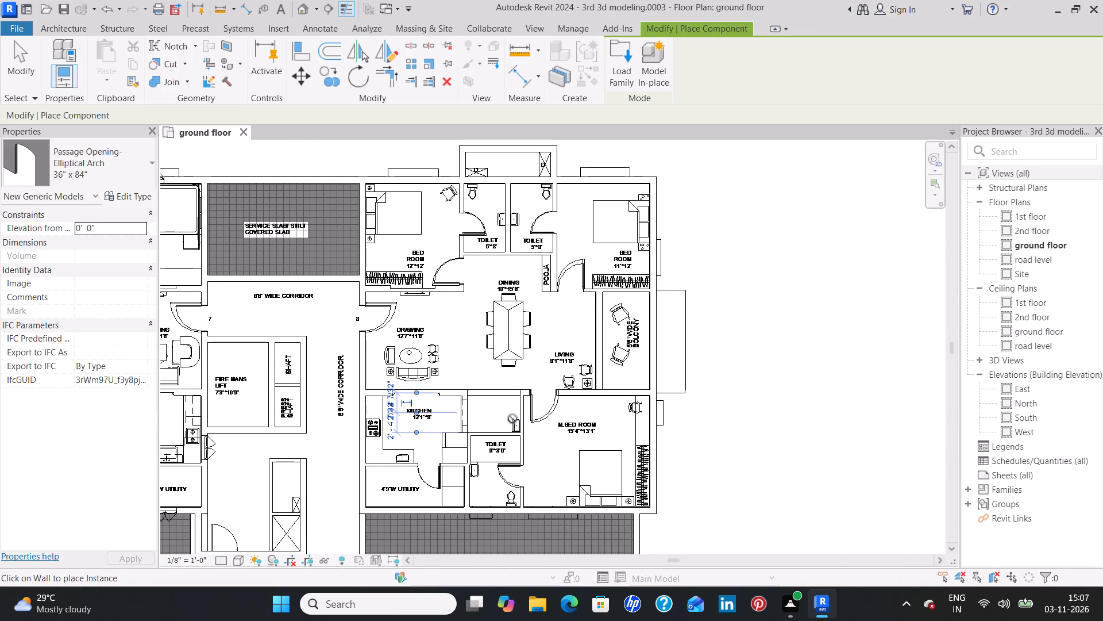
key(Escape)
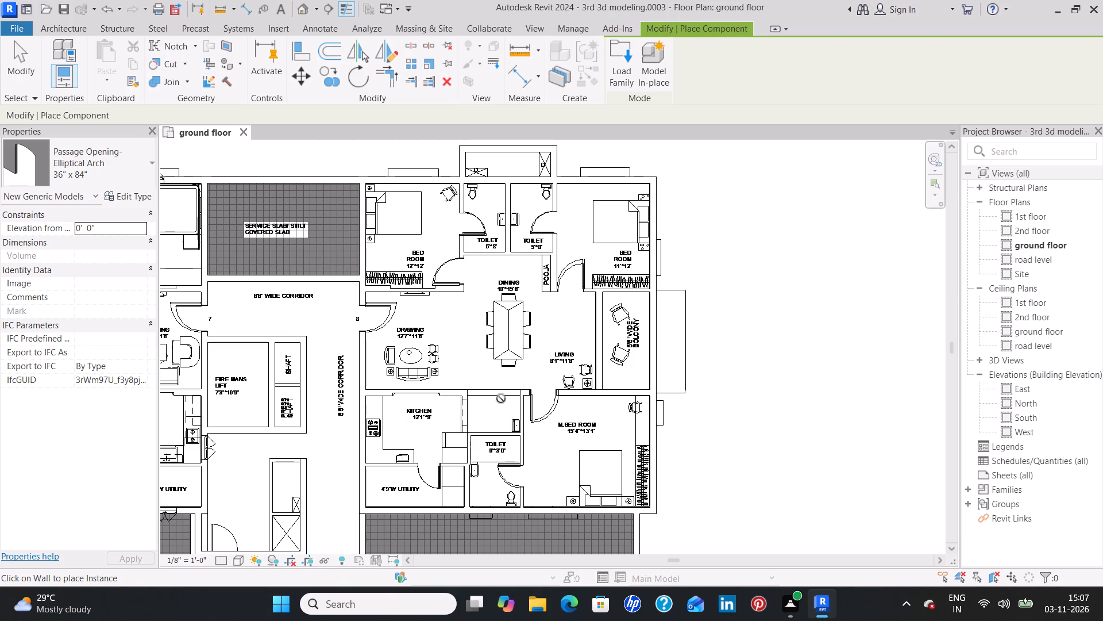
key(Escape)
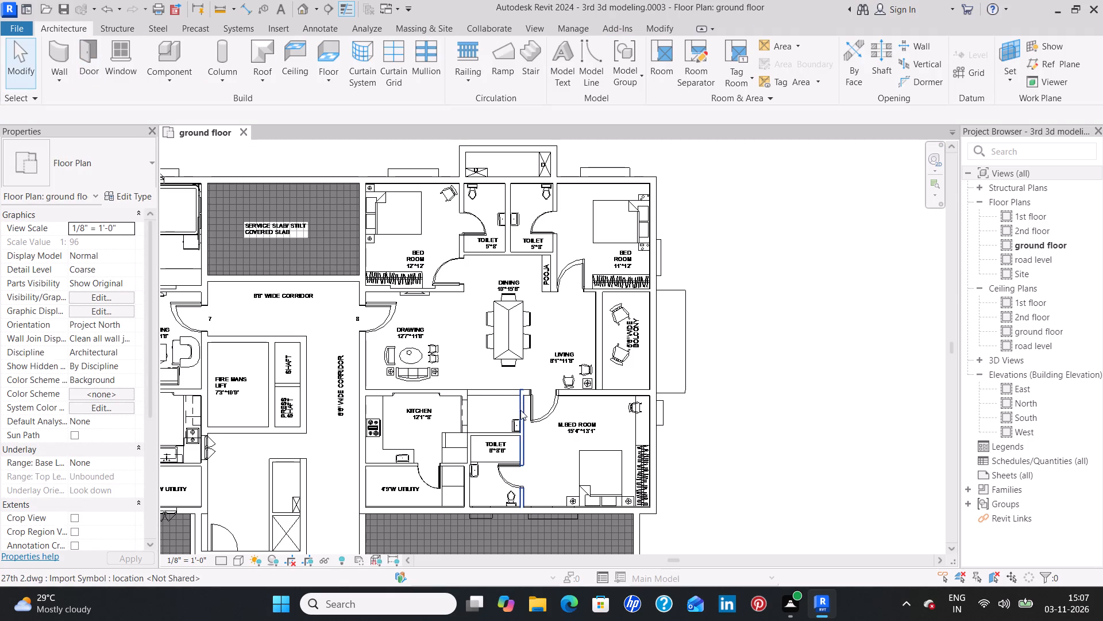
Place a matching 36" x 84" elliptical-arch opening in the partition between the kitchen and the pooja area of the flat at entrance 9.
click(465, 408)
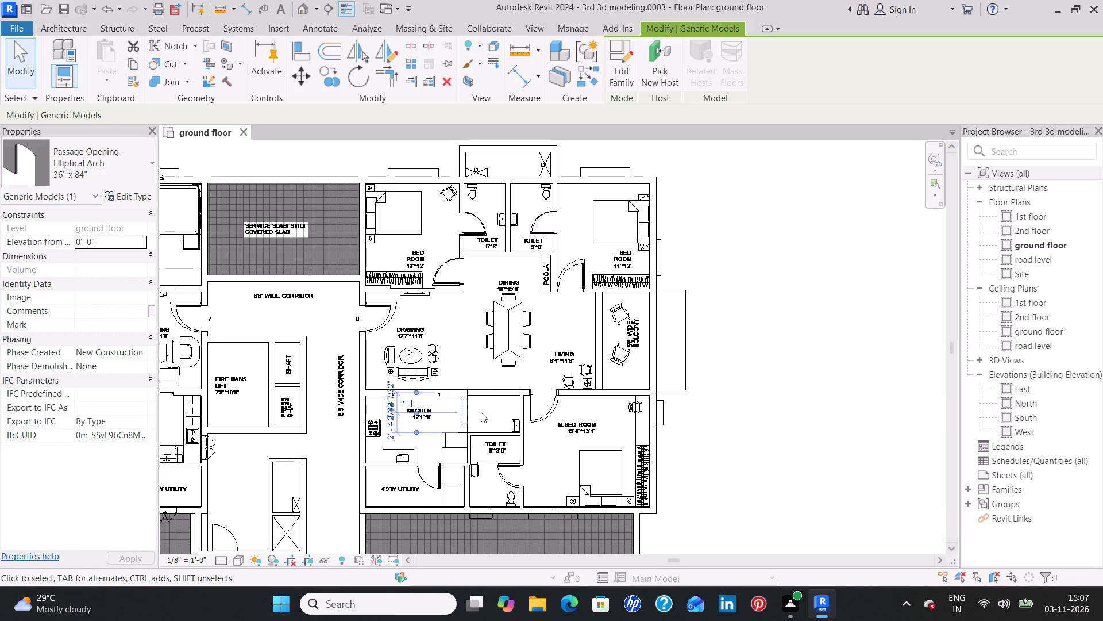
text(cs)
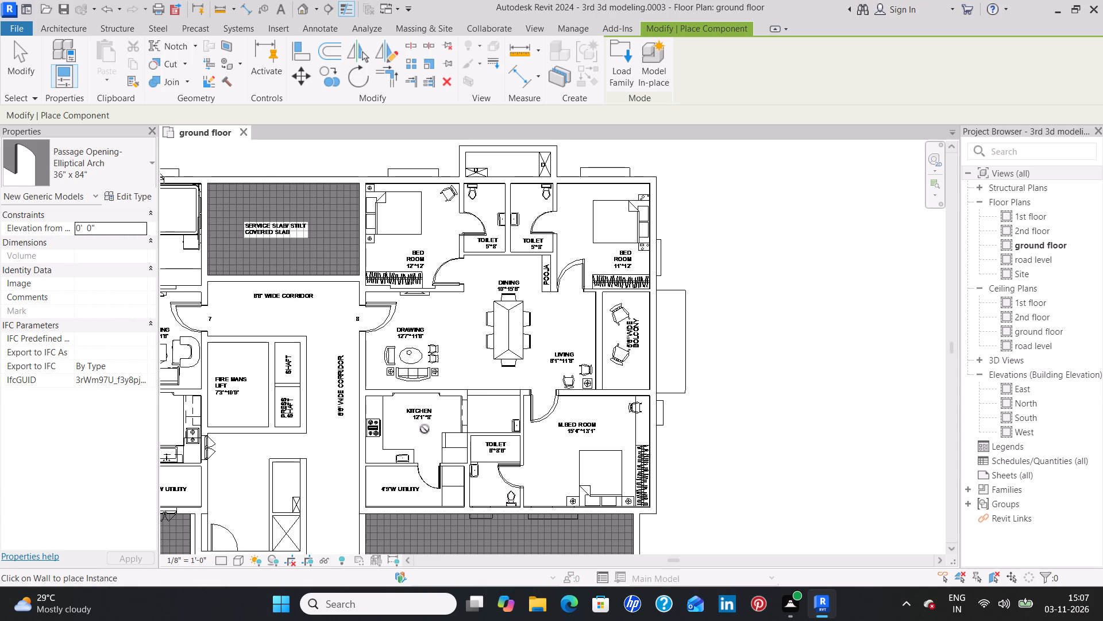
scroll(392, 458, down, 3)
middle_drag(398, 504, 395, 479)
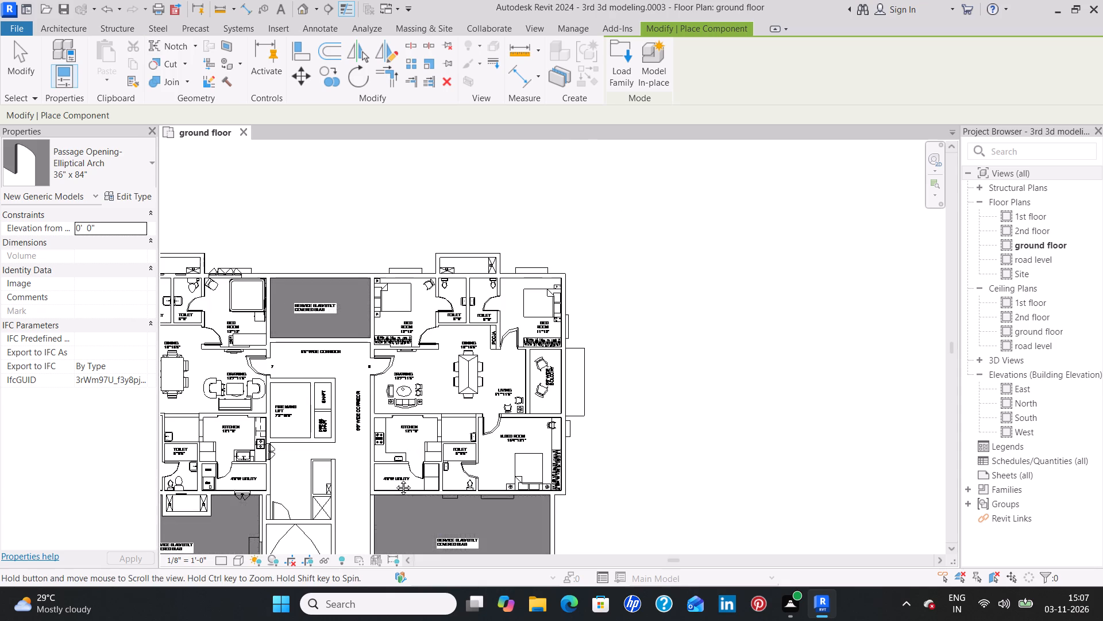
middle_drag(395, 479, 400, 265)
middle_drag(458, 477, 458, 450)
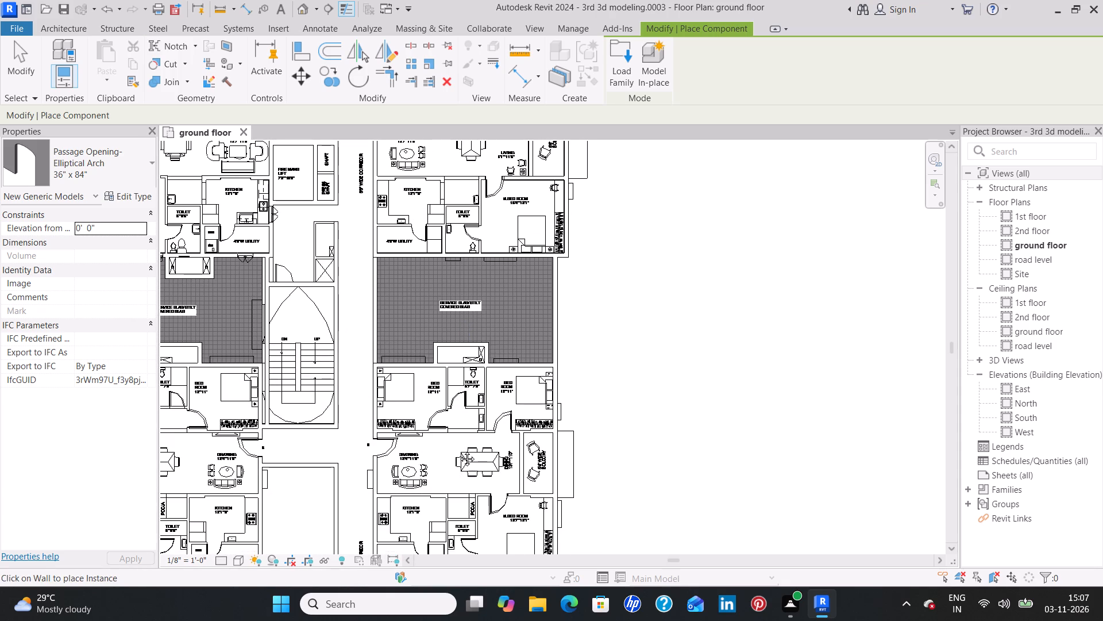
middle_drag(458, 450, 458, 364)
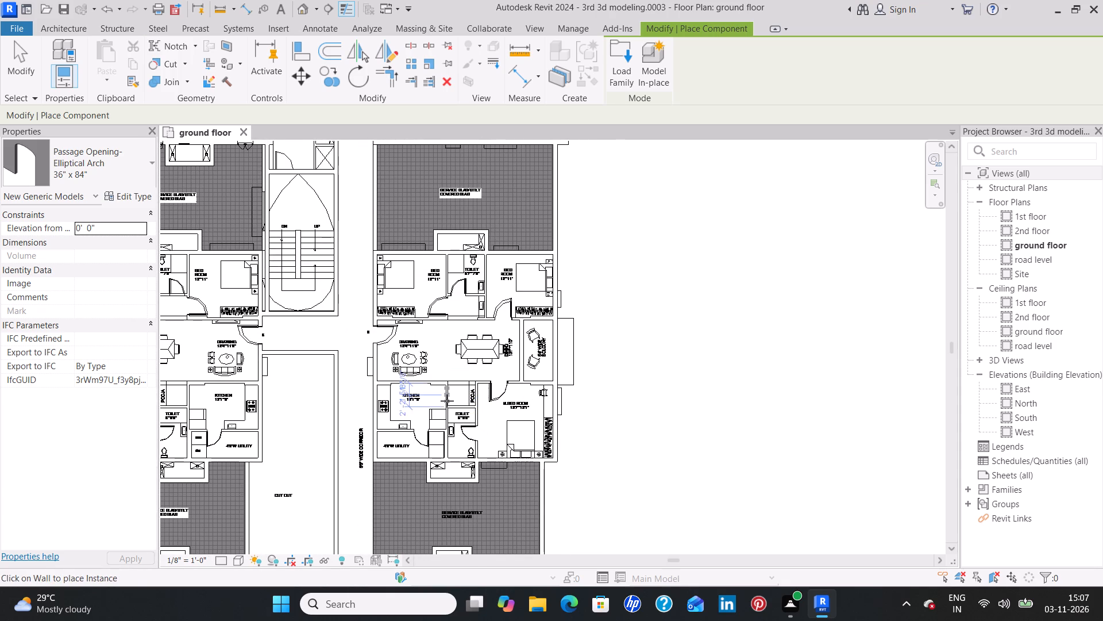
scroll(447, 401, up, 5)
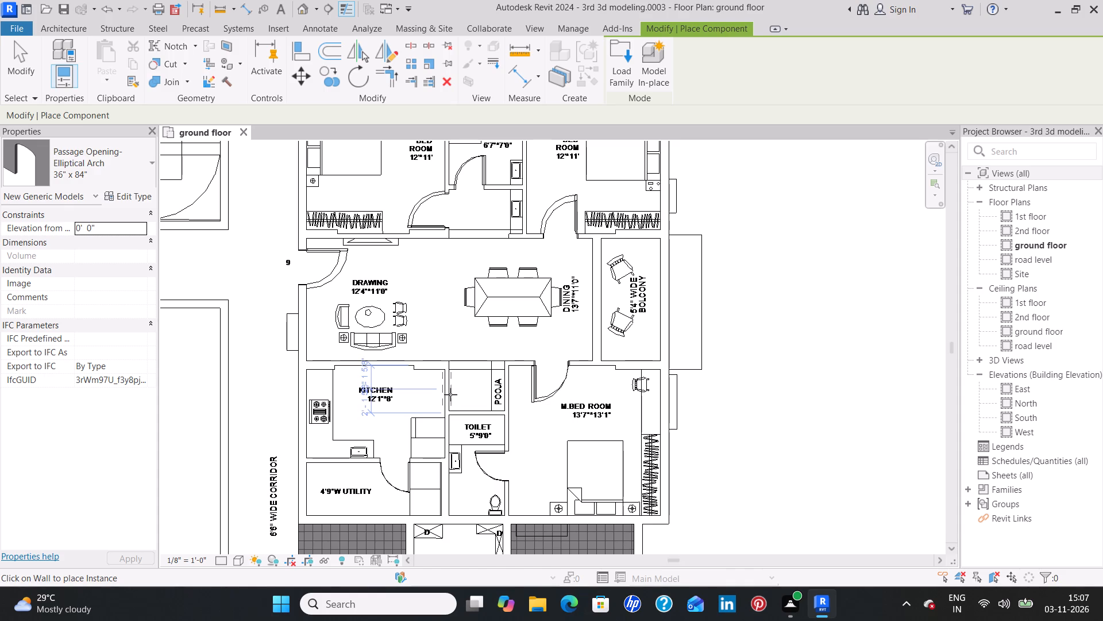
click(450, 394)
key(Escape)
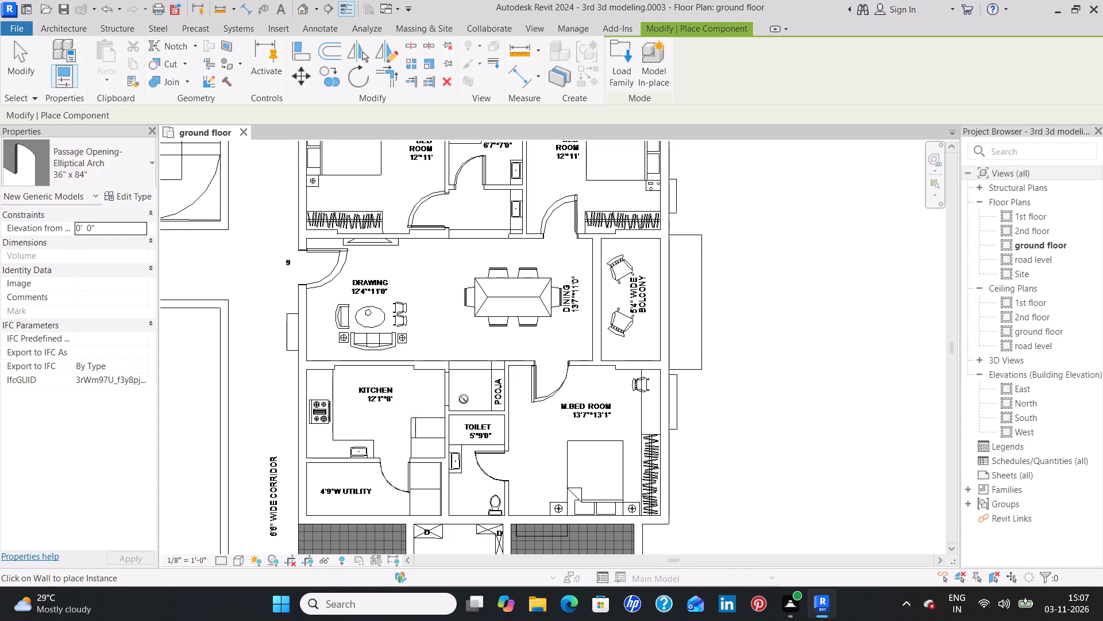
key(Escape)
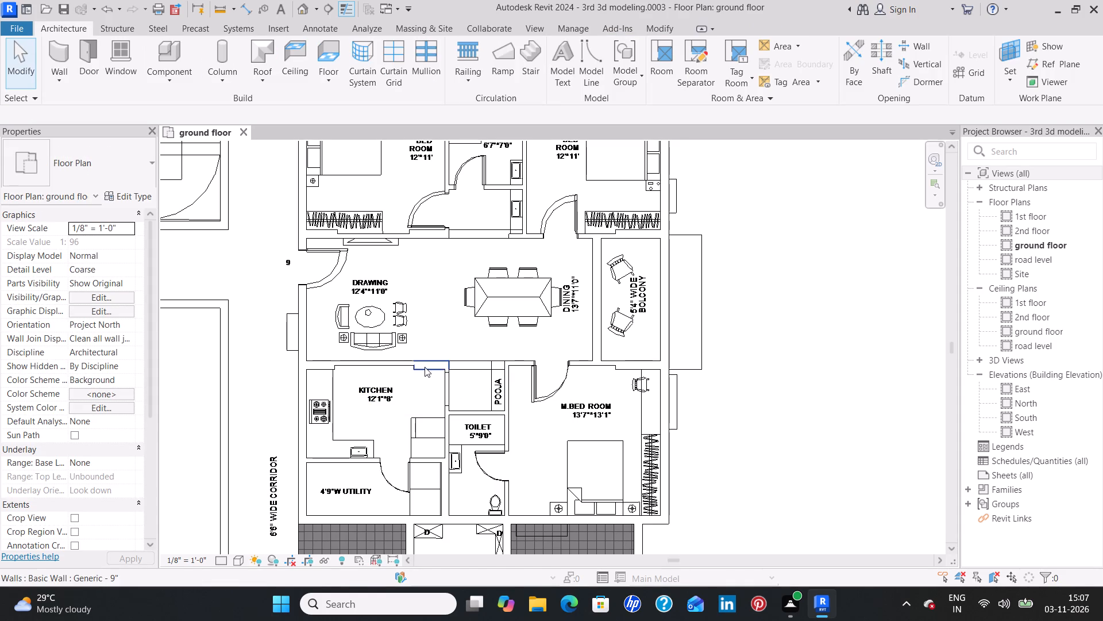
Place a matching 36" x 84" elliptical-arch opening in the partition between the kitchen and the pooja area of the flat at entrance 6.
click(448, 386)
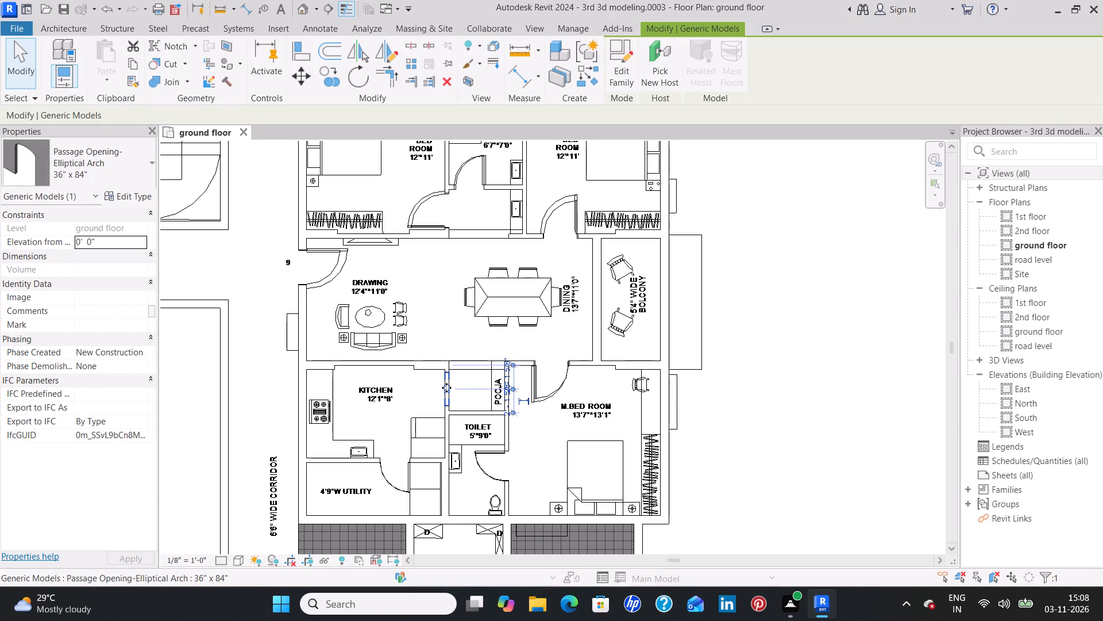
text(cs)
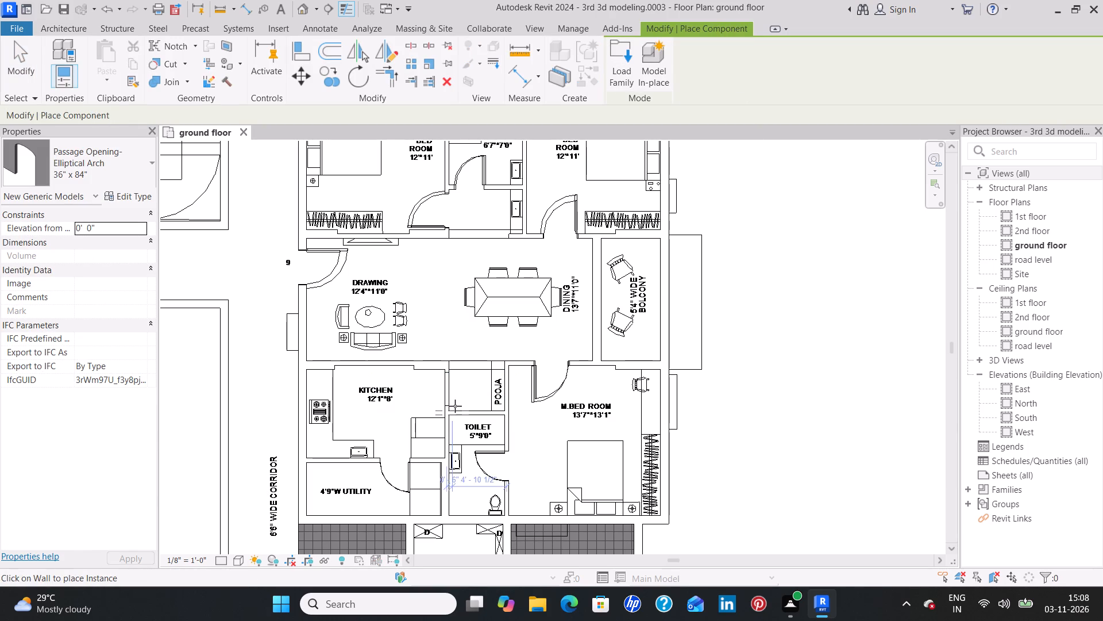
scroll(412, 397, down, 6)
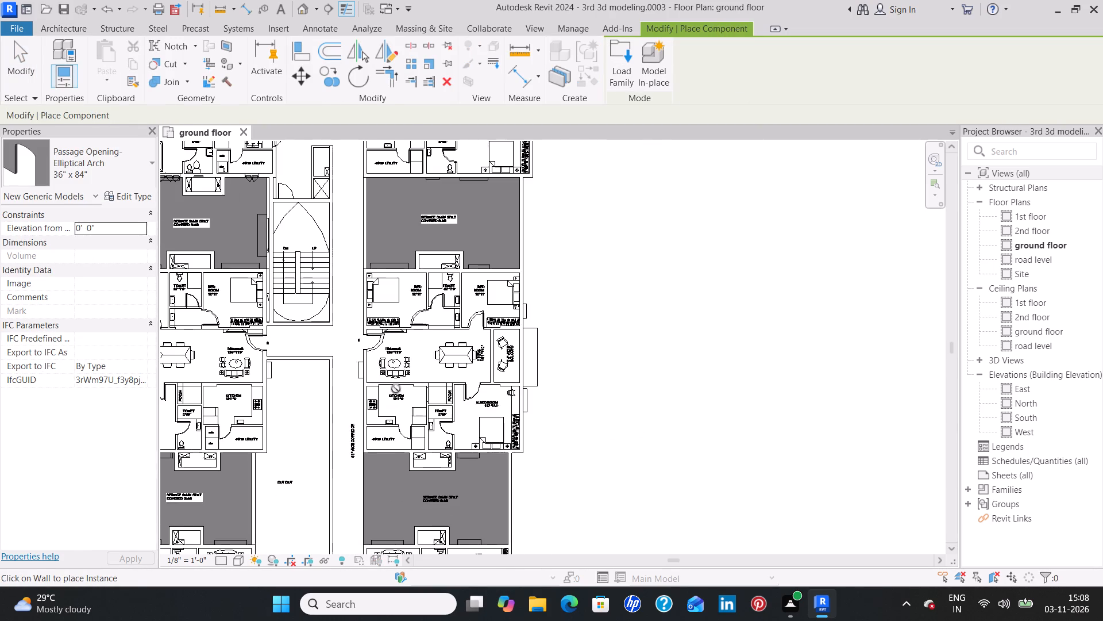
middle_drag(303, 337, 465, 321)
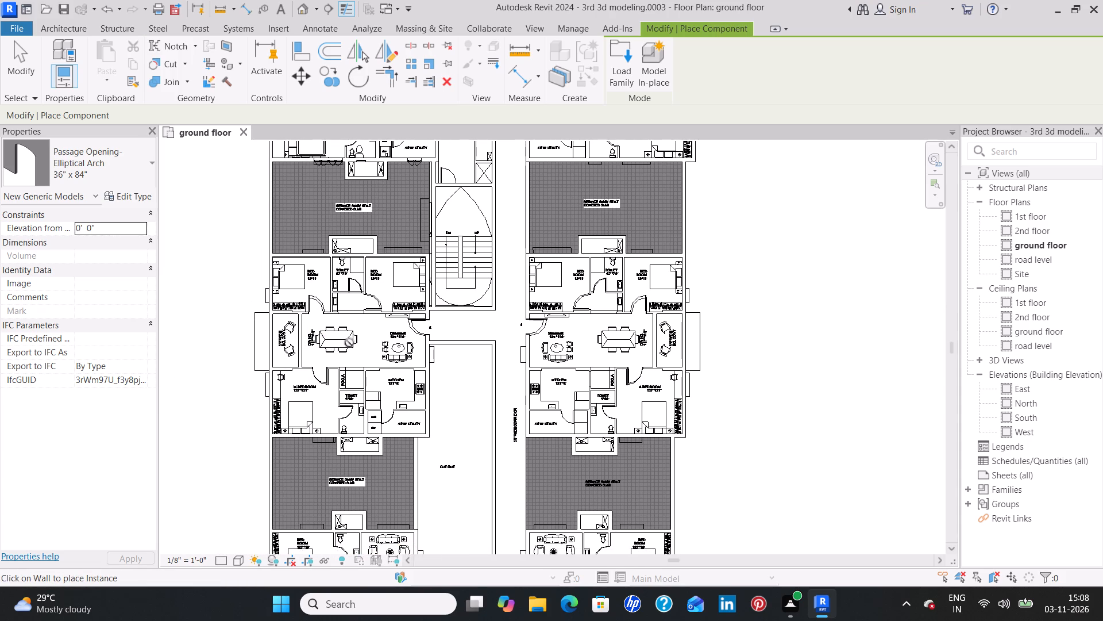
scroll(378, 377, up, 6)
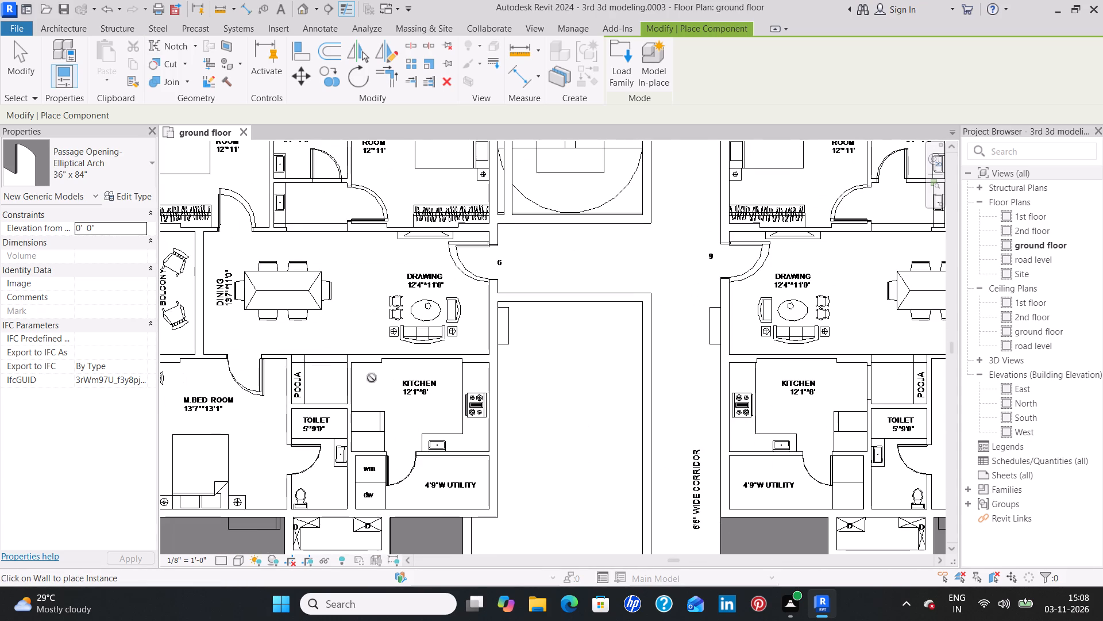
click(349, 388)
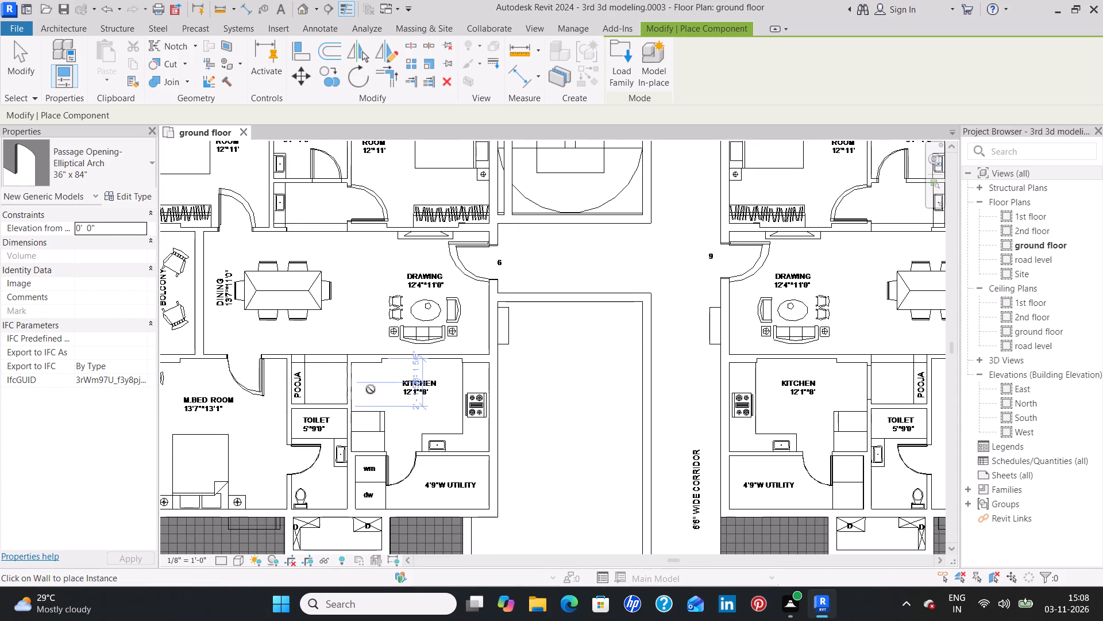
Place a 36" x 84" elliptical-arch opening in the dining-kitchen wall of the flat at entrance 5, about 4'-9 3/4" from the drawing-room-side wall.
scroll(387, 385, down, 3)
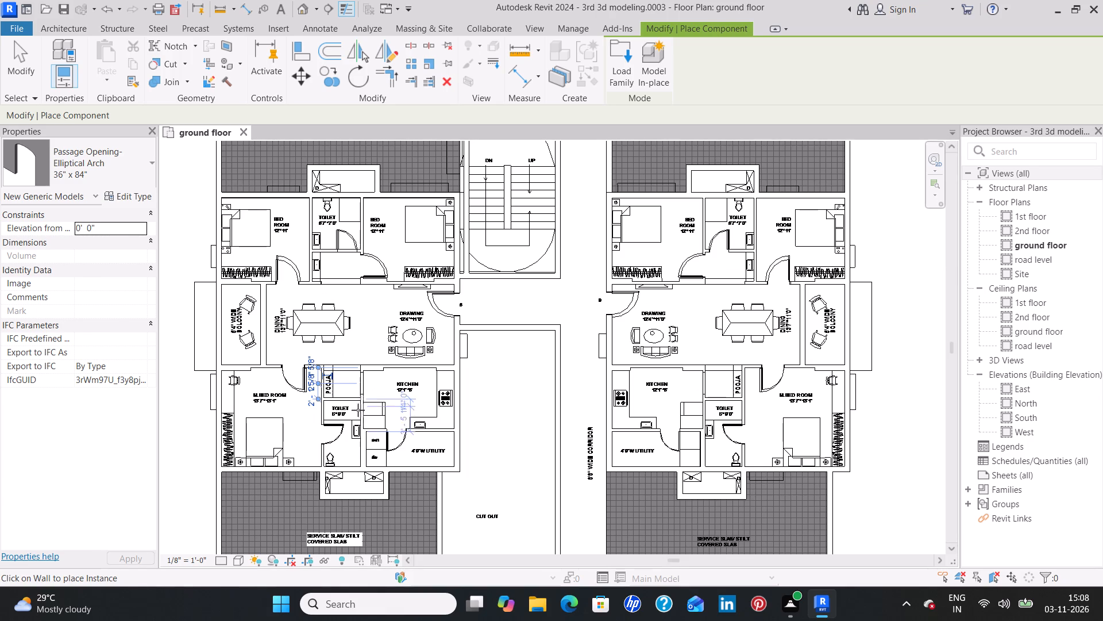
scroll(348, 424, down, 3)
middle_drag(376, 491, 376, 471)
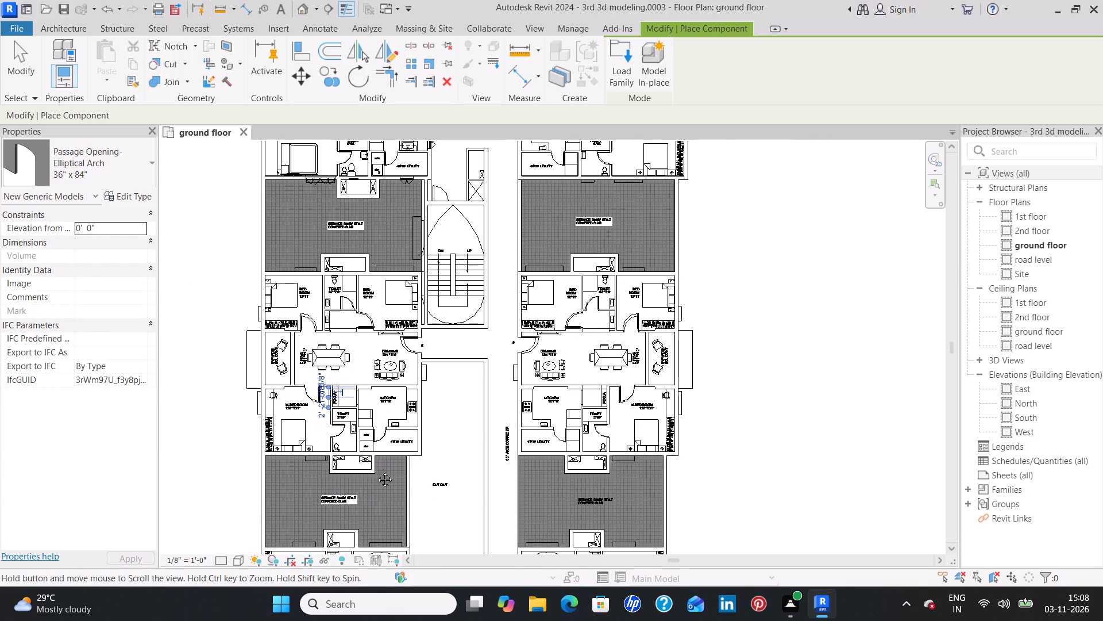
middle_drag(376, 471, 390, 240)
scroll(370, 369, up, 3)
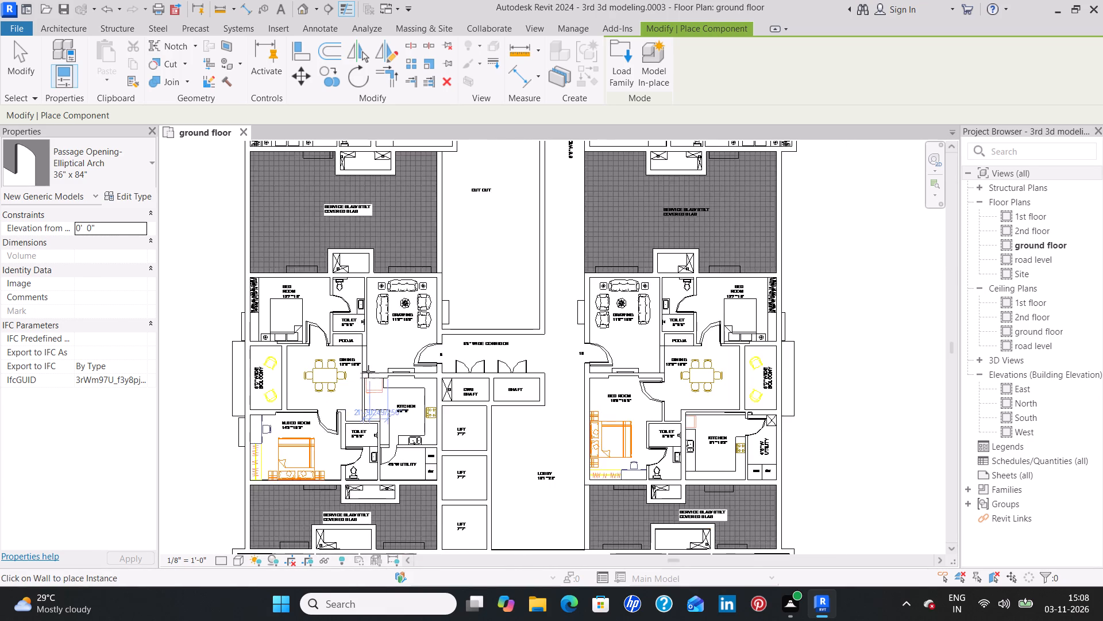
scroll(368, 371, up, 4)
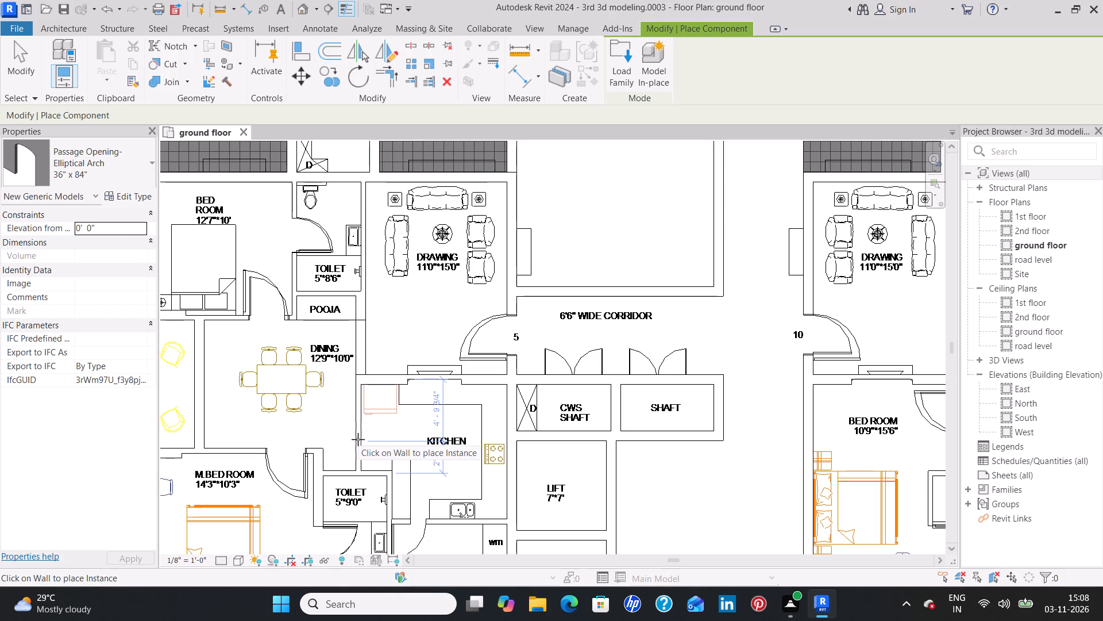
click(358, 439)
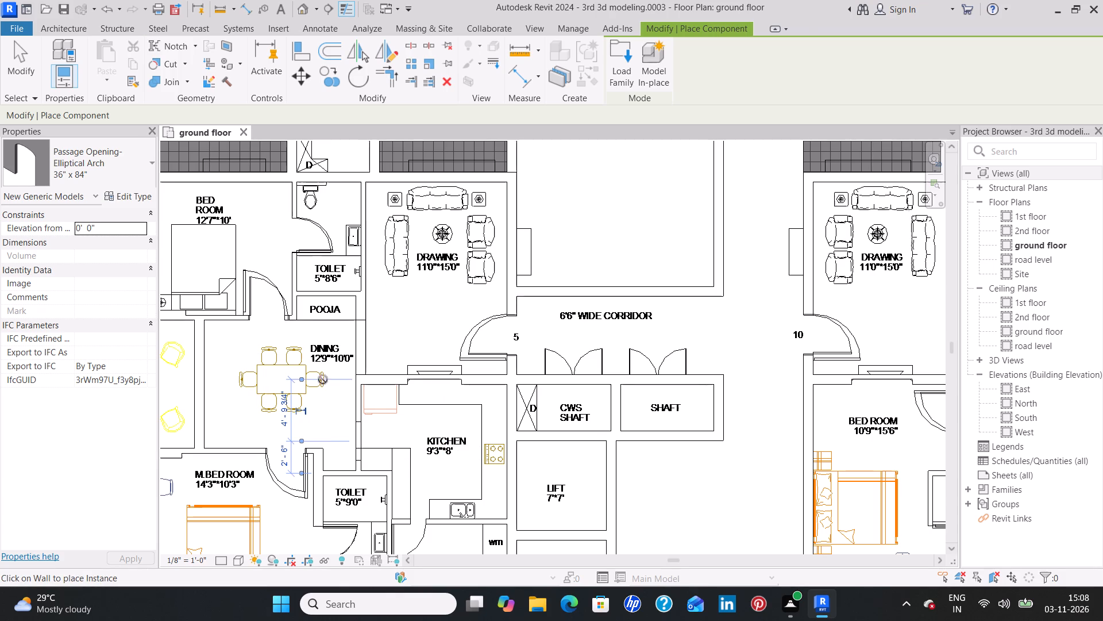
Place a 36" x 84" elliptical-arch opening in the dining-kitchen wall of the flat at entrance 10, centred at 4'-7 1/2".
scroll(308, 378, down, 5)
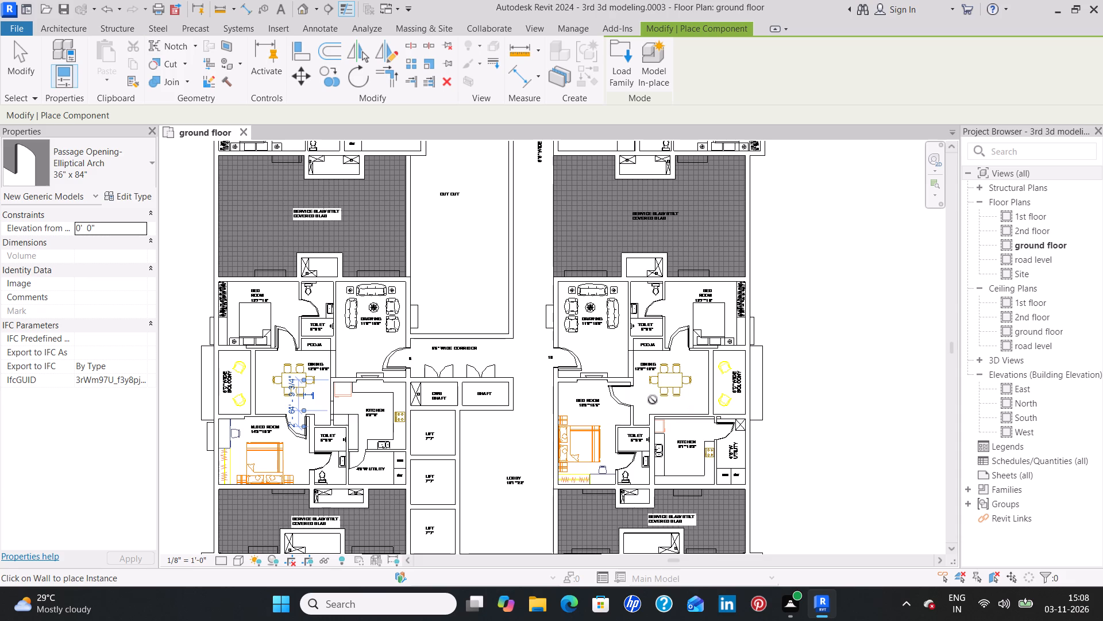
middle_drag(653, 400, 524, 400)
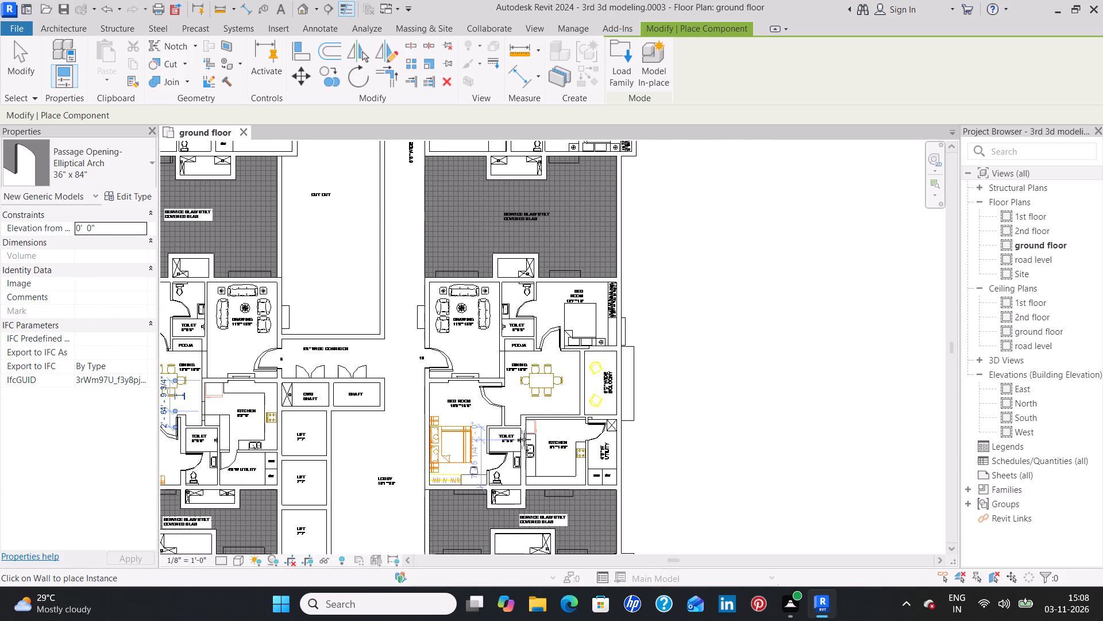
scroll(524, 440, up, 1)
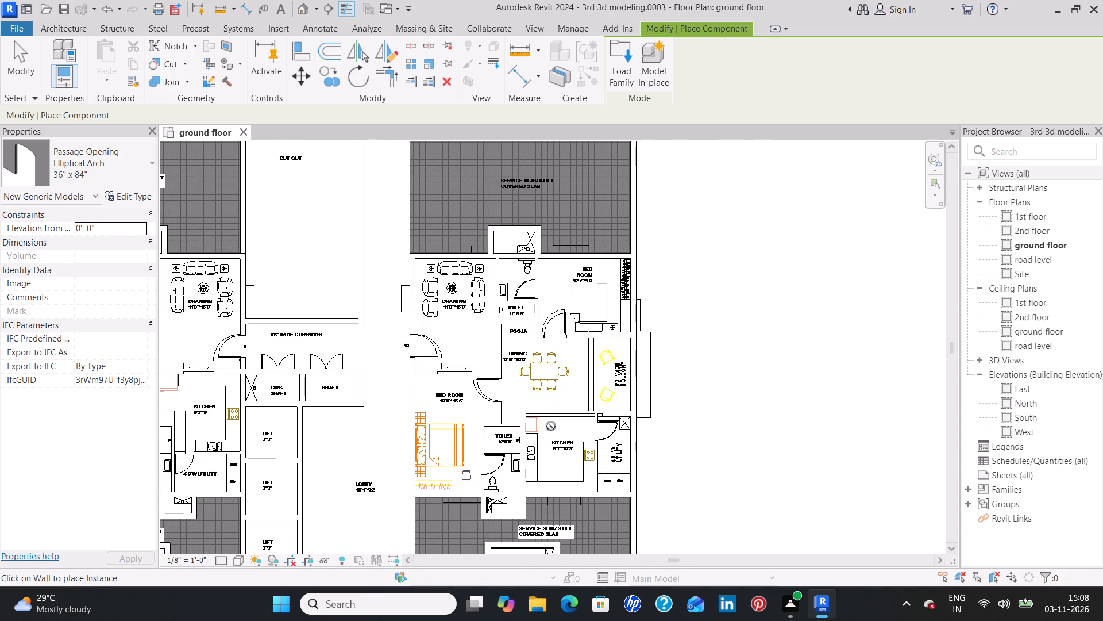
scroll(551, 426, up, 5)
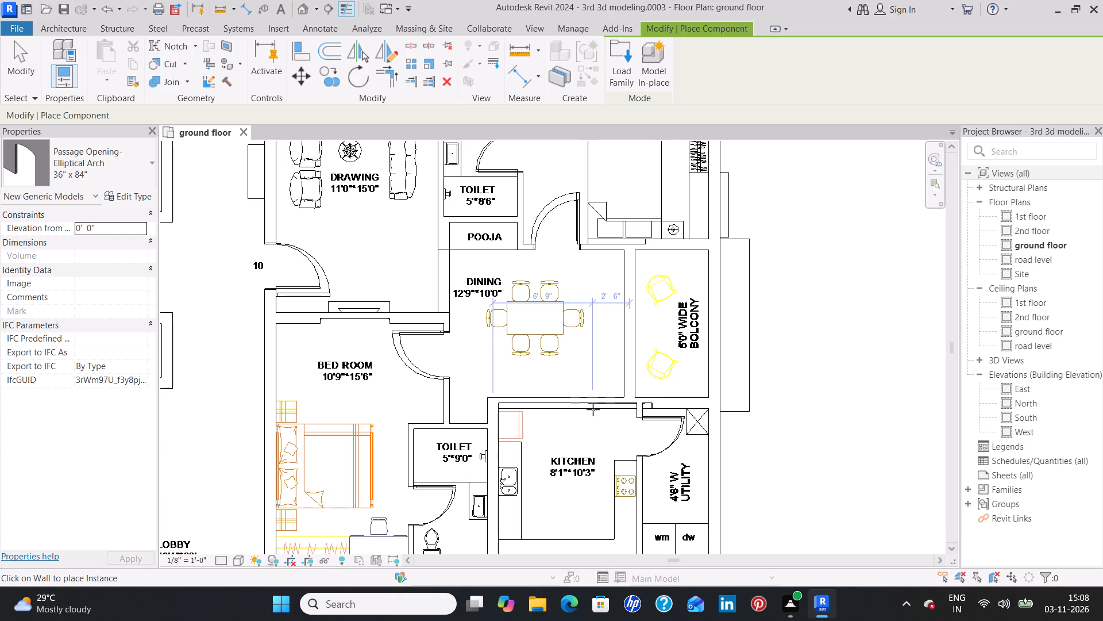
click(563, 408)
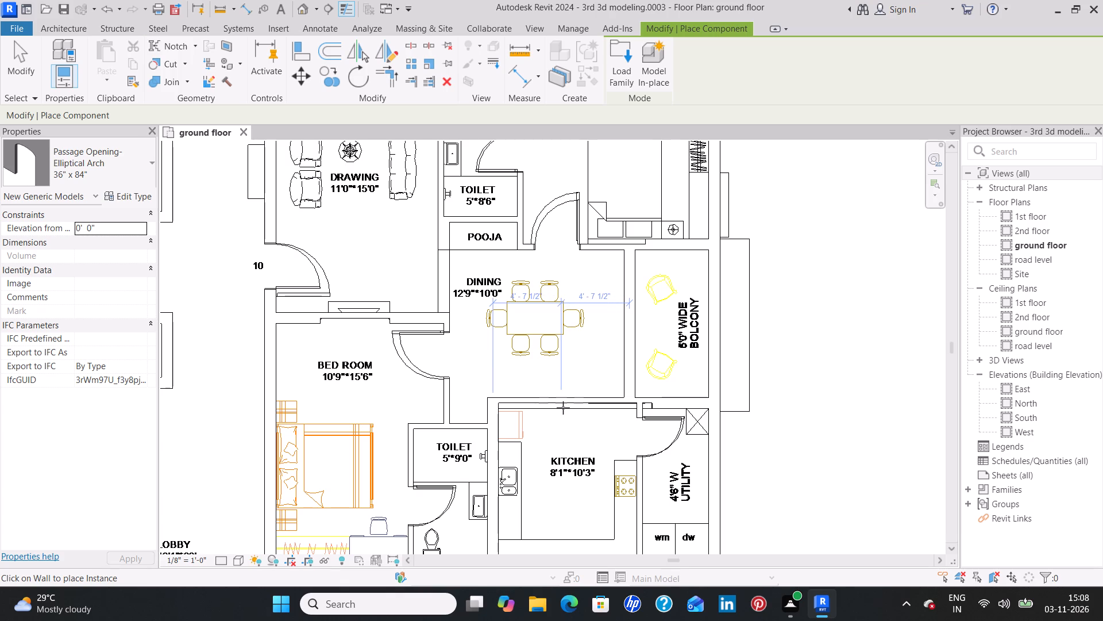
Place a 36" x 84" elliptical-arch opening midway along the partition between the kitchen and pooja area of the flat at entrance 4.
scroll(519, 462, down, 7)
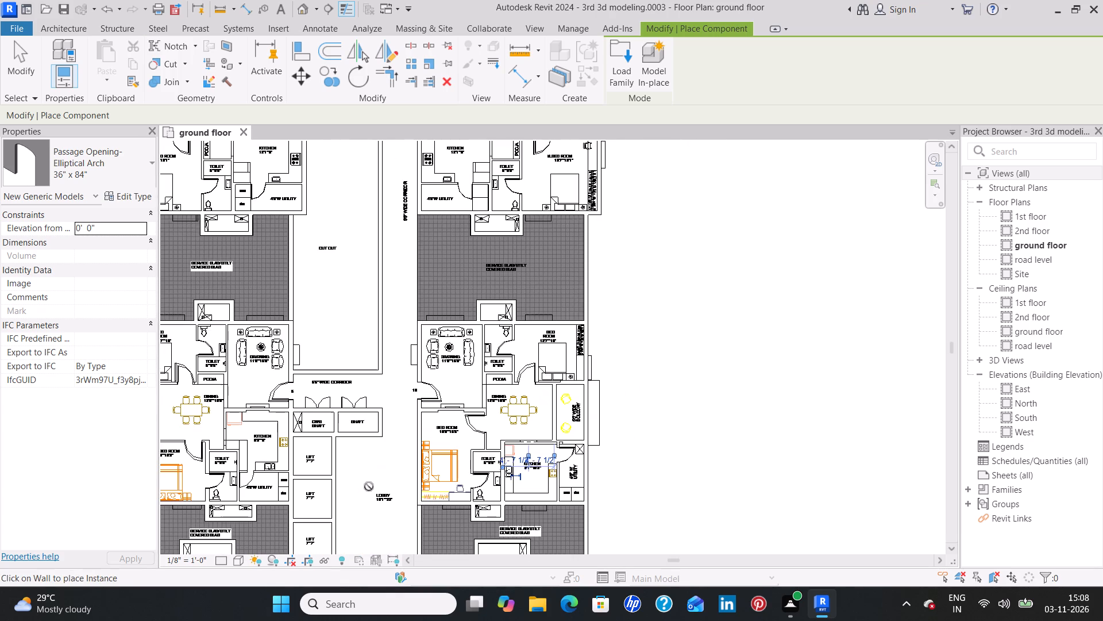
middle_drag(367, 486, 371, 240)
middle_drag(225, 408, 295, 383)
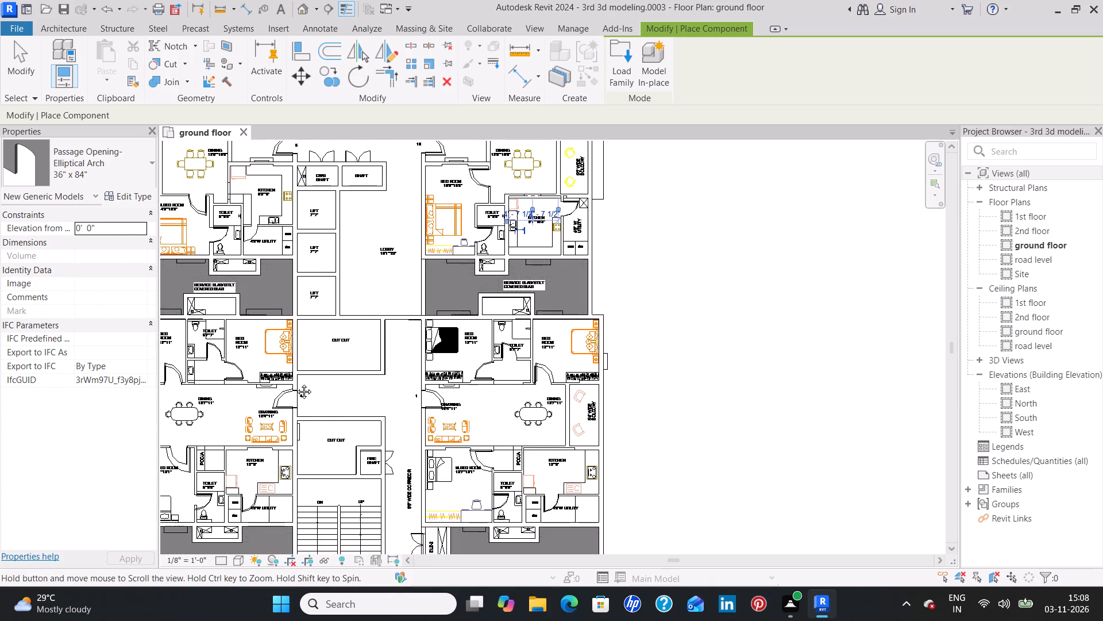
middle_drag(295, 383, 398, 329)
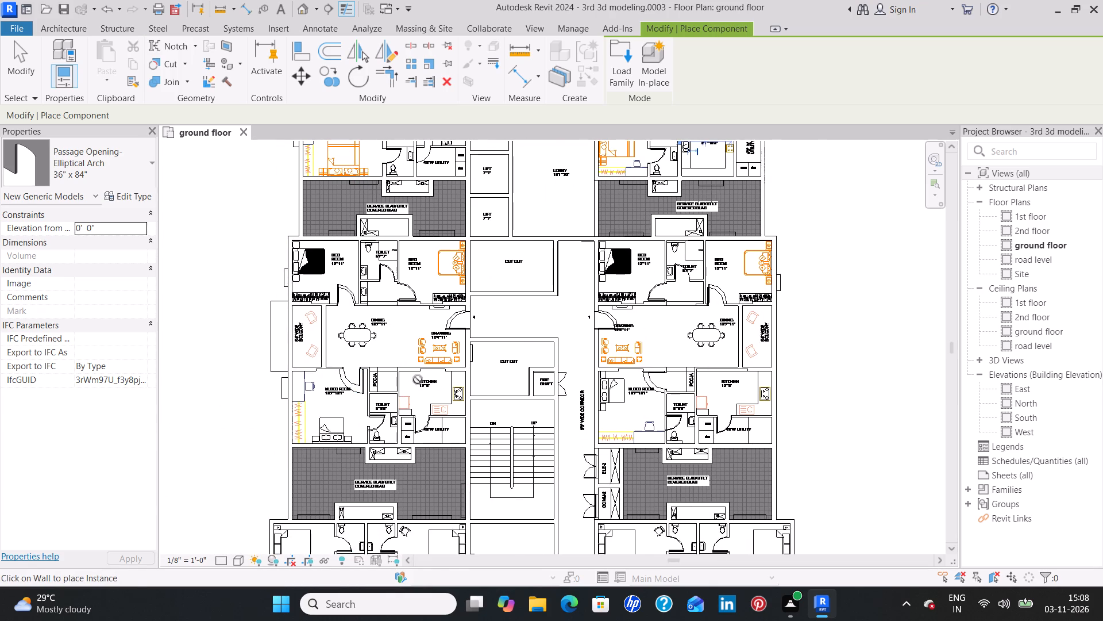
scroll(418, 379, up, 6)
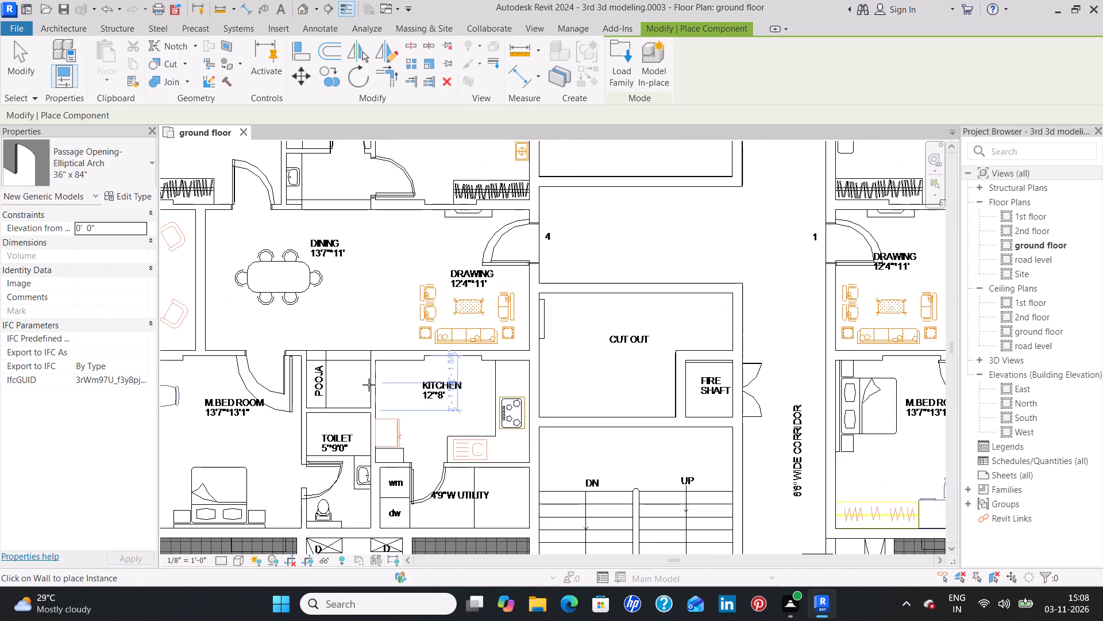
click(371, 385)
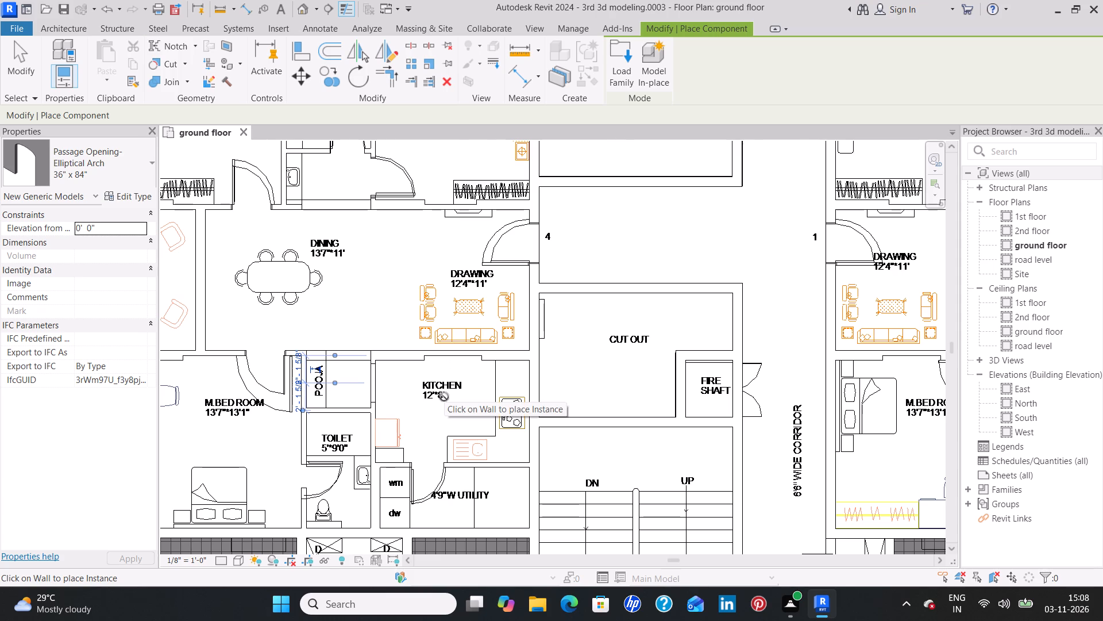
Place a 36" x 84" elliptical-arch opening in the dining-kitchen wall of the flat at entrance 1, 2'-8" from the pooja-side wall.
scroll(444, 397, down, 2)
middle_drag(698, 405, 697, 405)
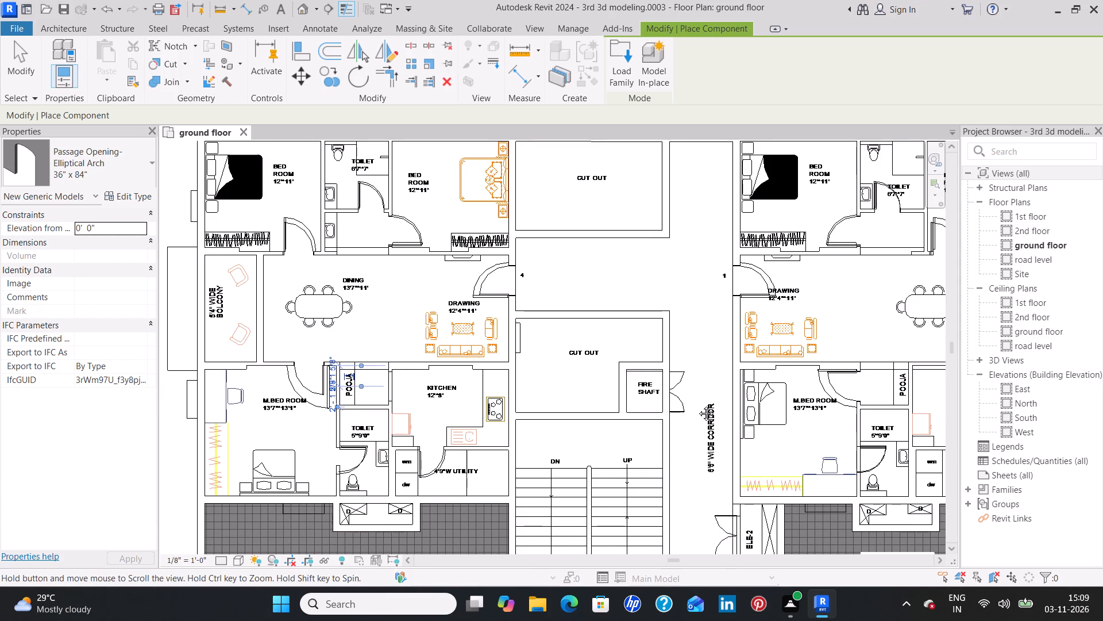
middle_drag(697, 405, 441, 397)
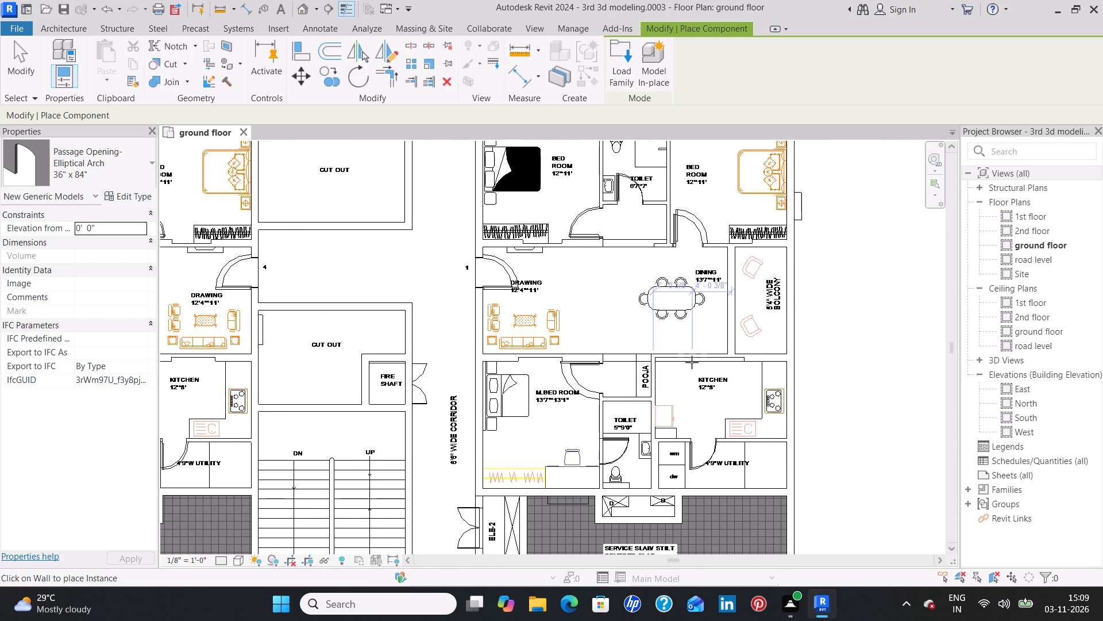
scroll(684, 355, up, 3)
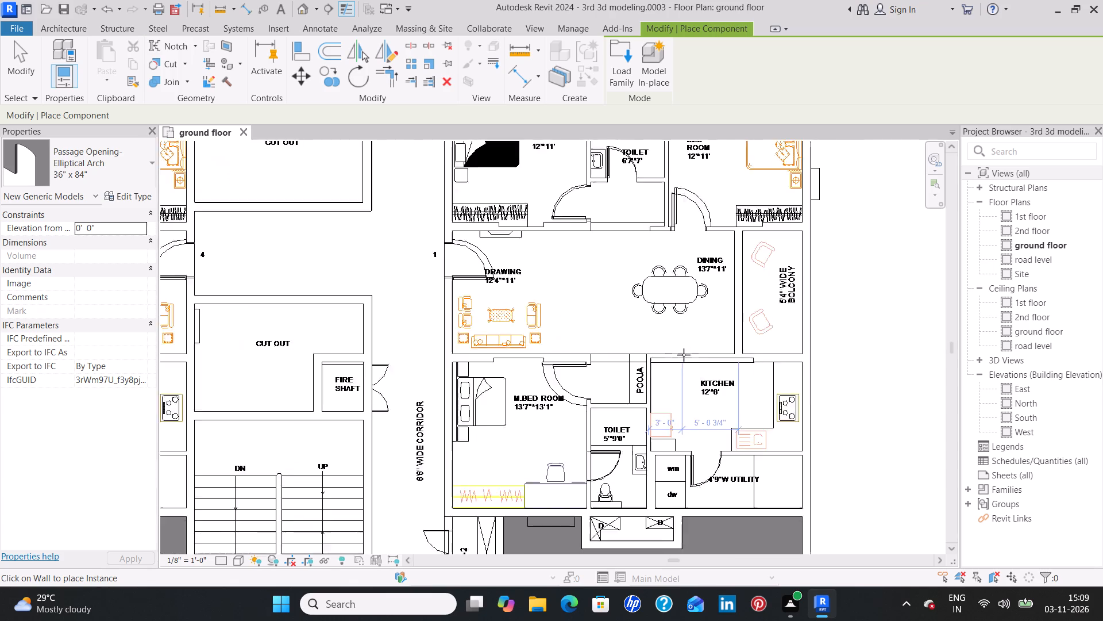
scroll(680, 356, up, 4)
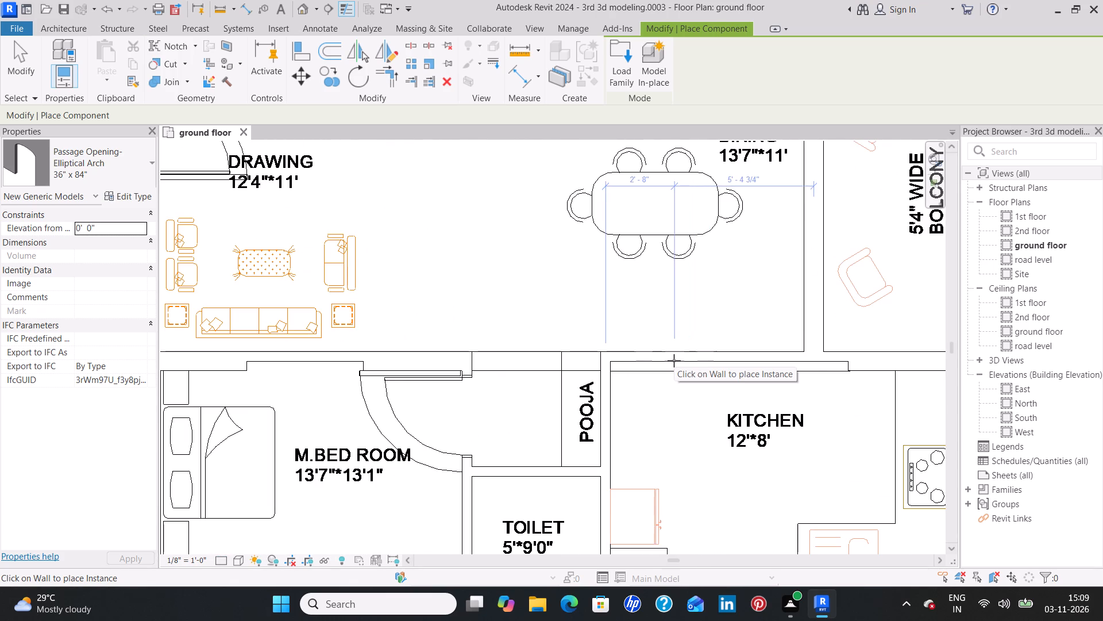
click(674, 361)
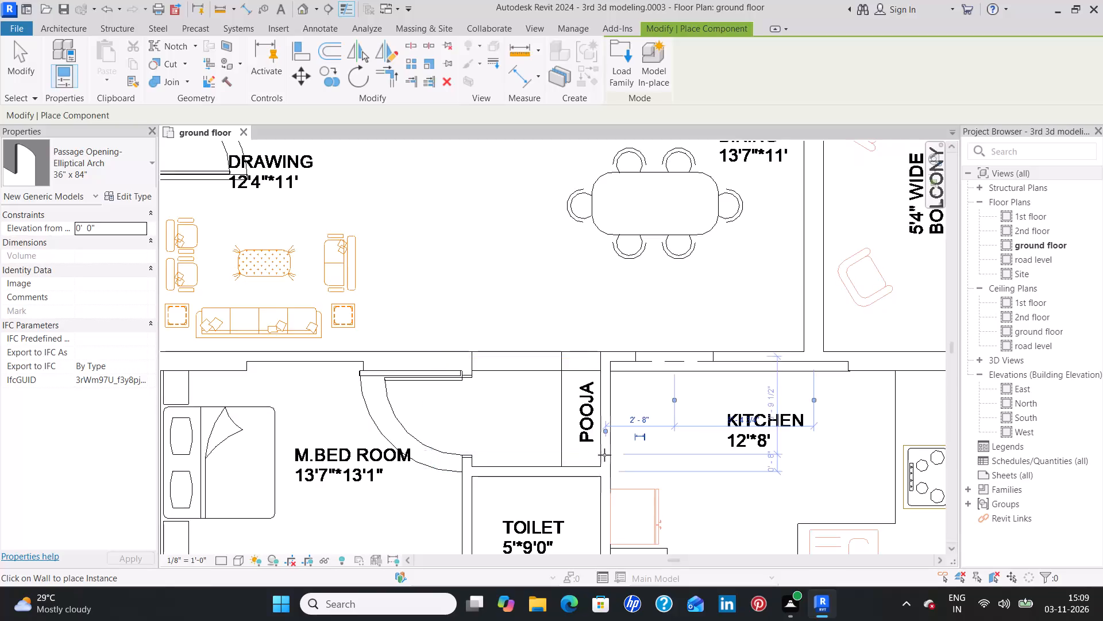
Place a 36" x 84" elliptical-arch opening midway along the partition between the kitchen and wash area of the flat at entrance 3.
scroll(601, 454, down, 6)
scroll(446, 493, down, 1)
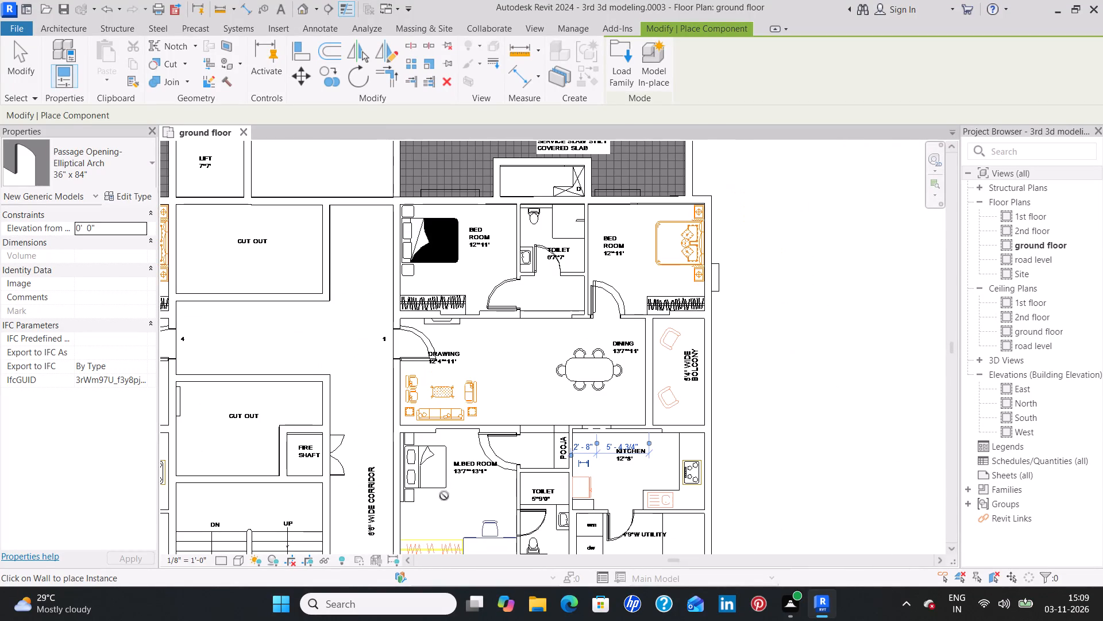
middle_drag(446, 490, 531, 247)
middle_drag(349, 418, 373, 390)
scroll(349, 418, down, 1)
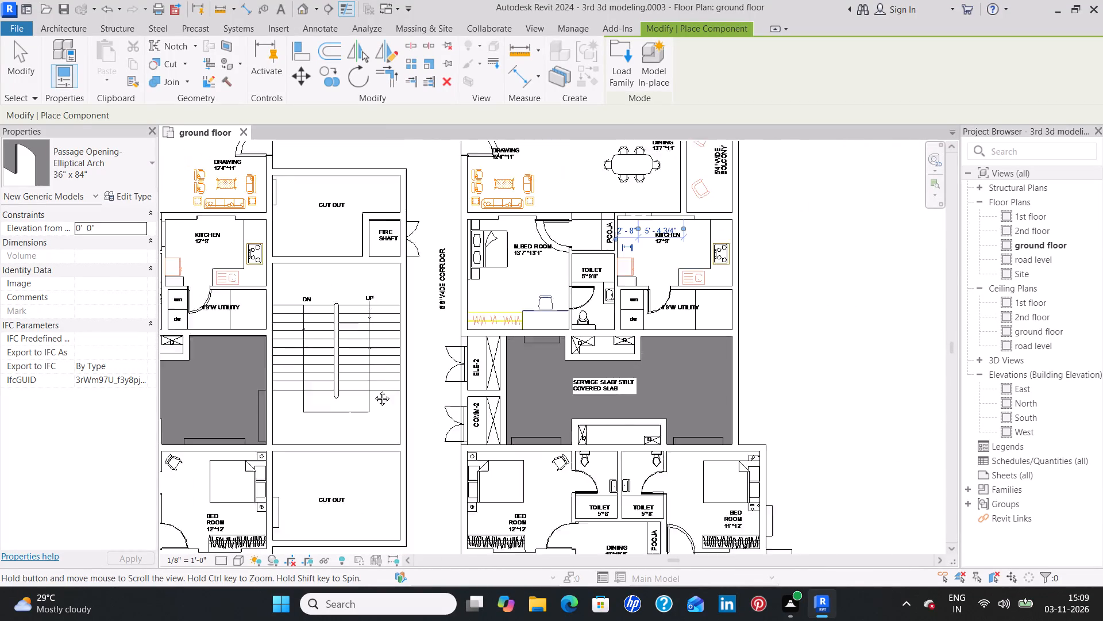
middle_drag(373, 390, 586, 256)
middle_drag(415, 434, 422, 324)
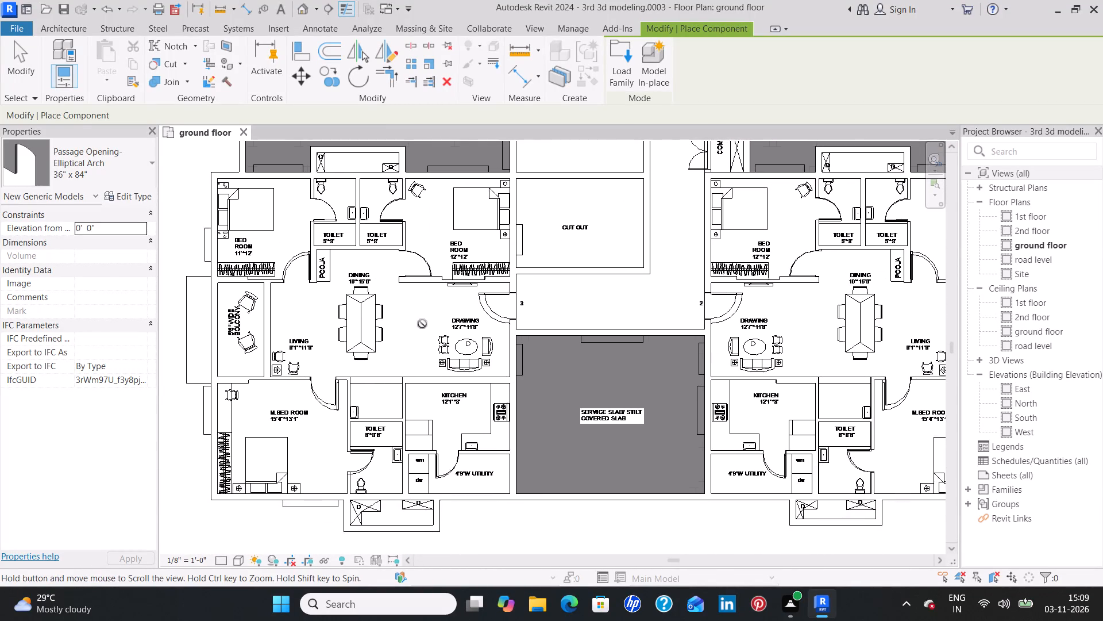
scroll(399, 408, up, 5)
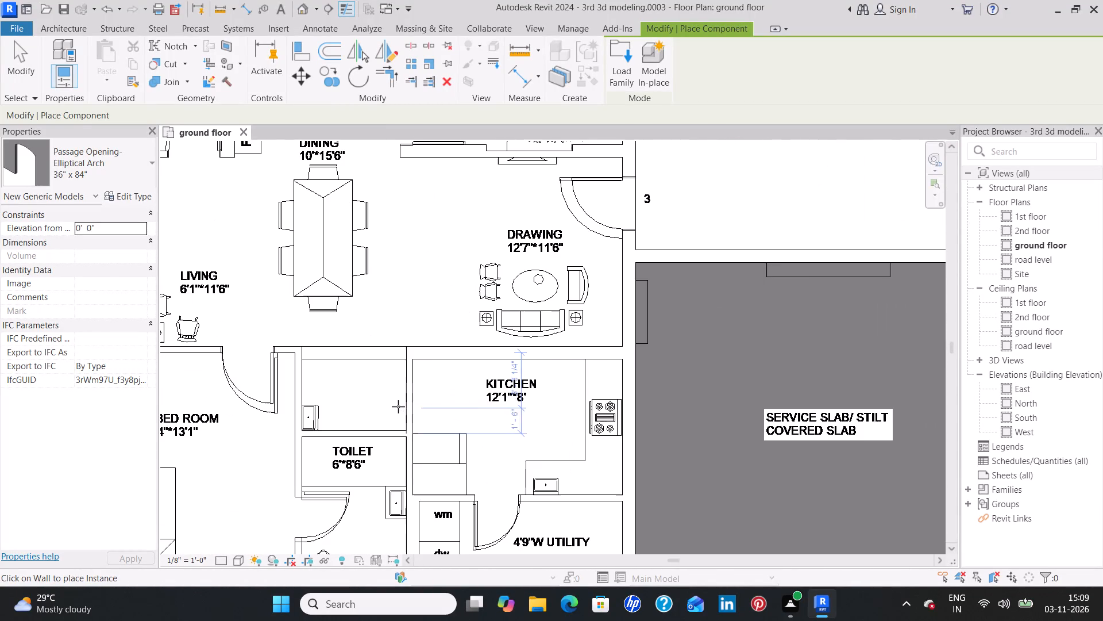
click(405, 394)
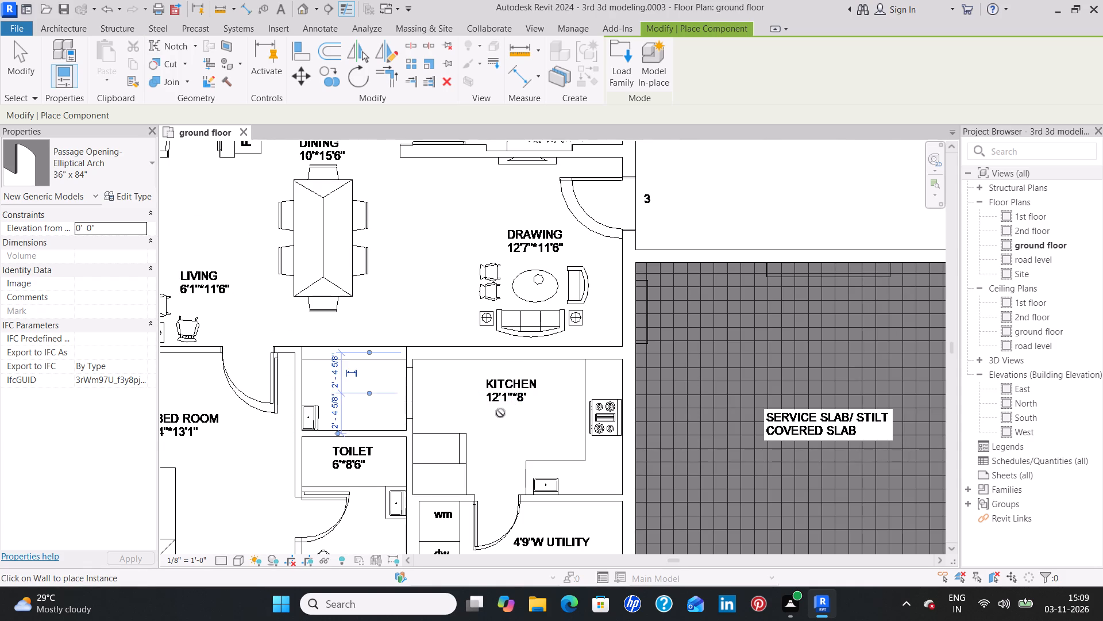
Place a matching 36" x 84" elliptical-arch opening midway along the kitchen partition facing the wash area of the flat at entrance 2.
scroll(500, 413, down, 6)
middle_drag(705, 408, 655, 411)
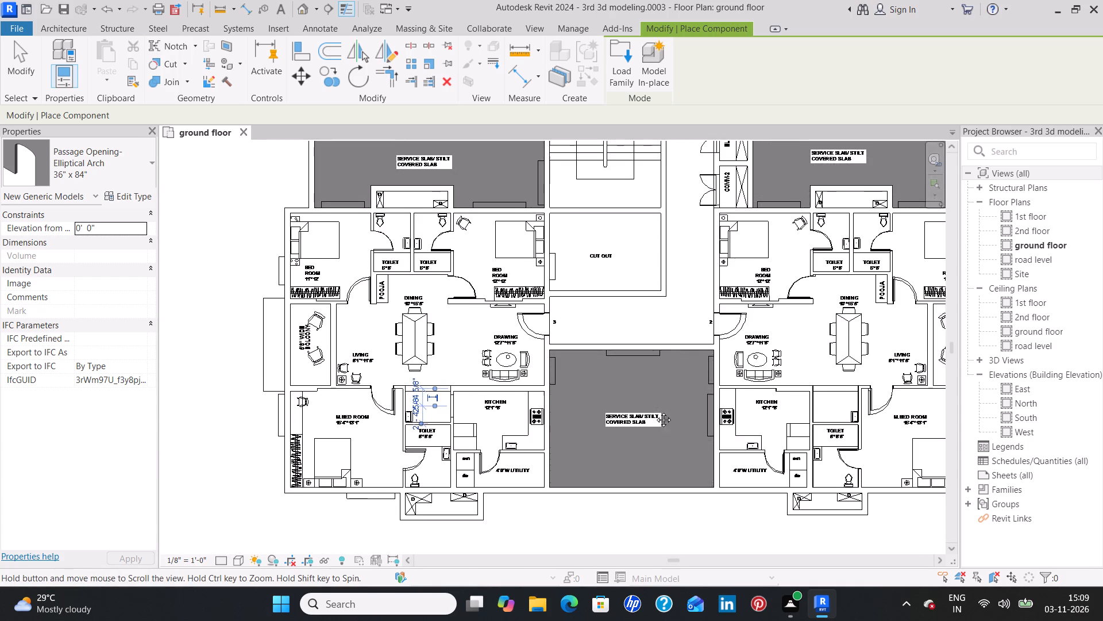
middle_drag(655, 411, 342, 384)
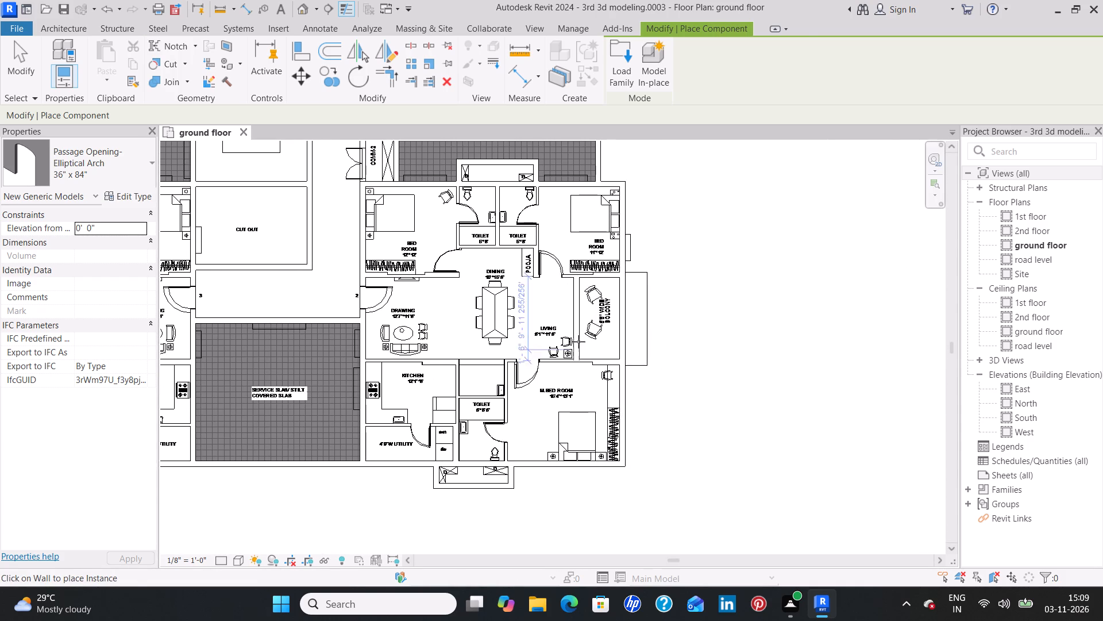
scroll(449, 385, up, 1)
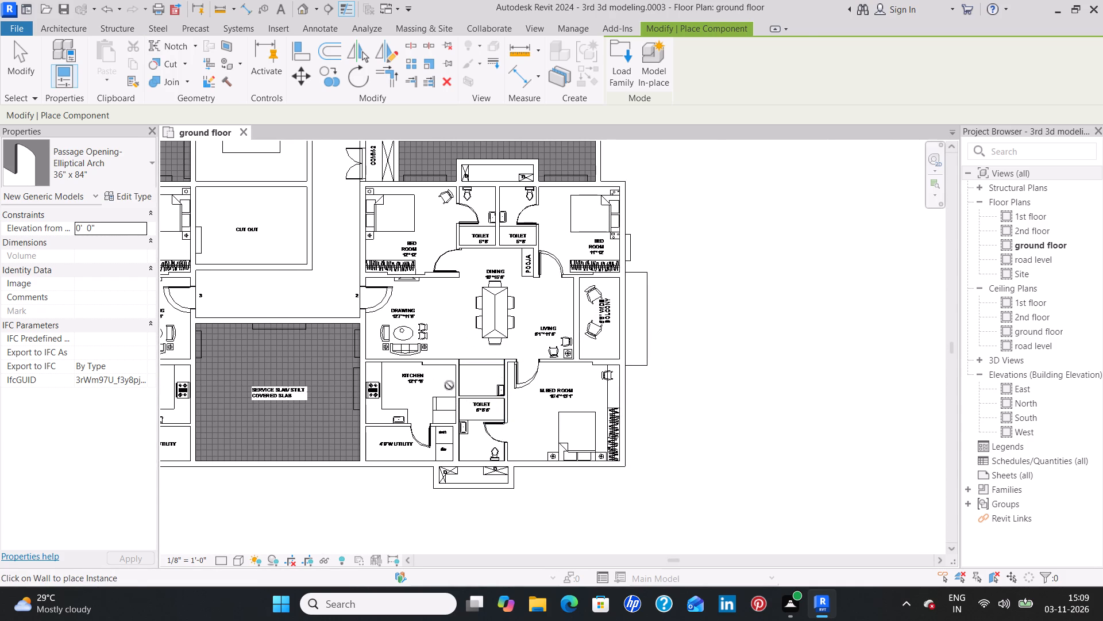
scroll(449, 385, up, 5)
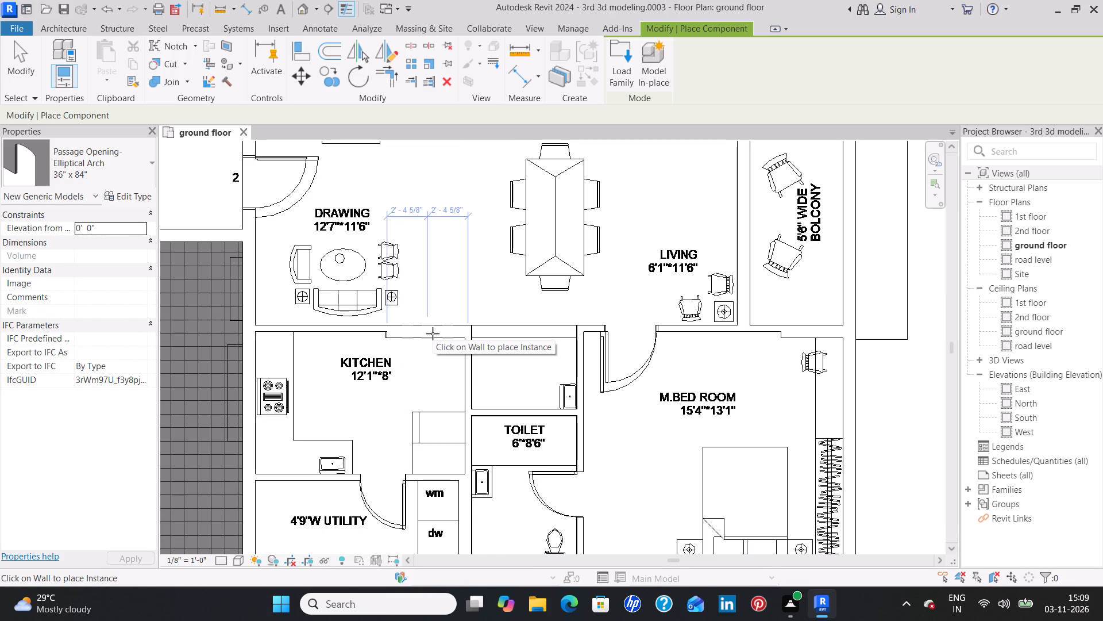
click(473, 371)
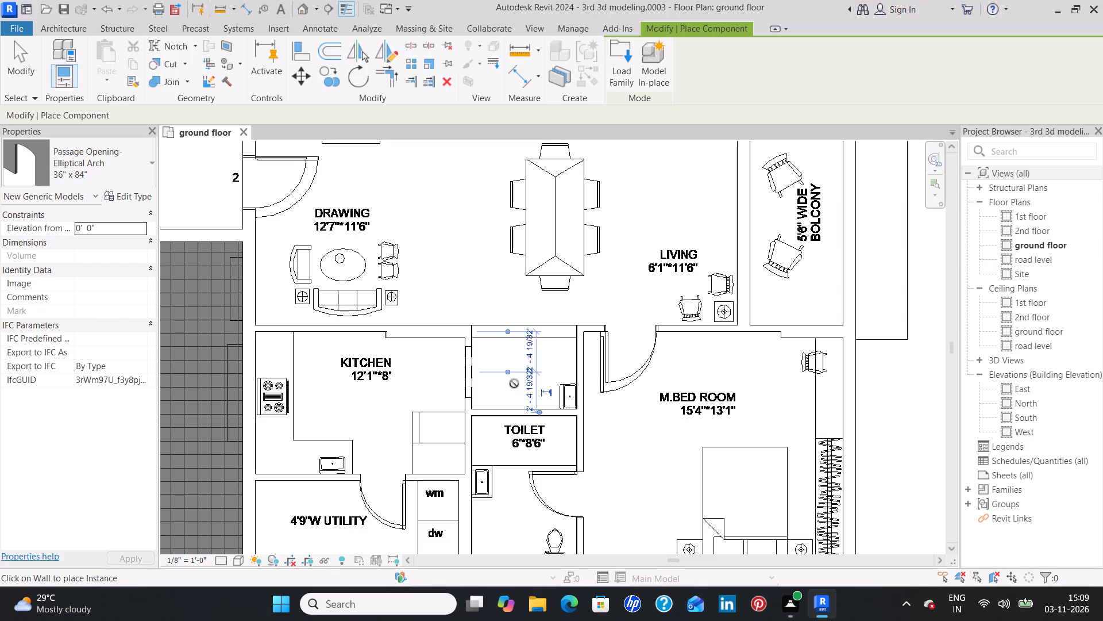
scroll(514, 384, down, 3)
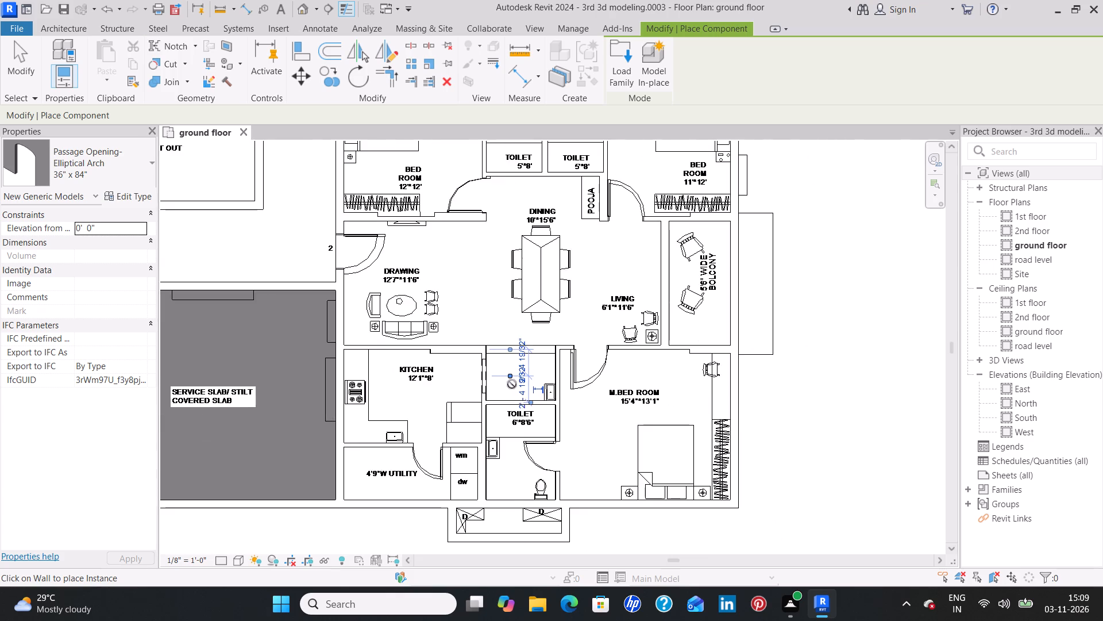
scroll(512, 384, down, 3)
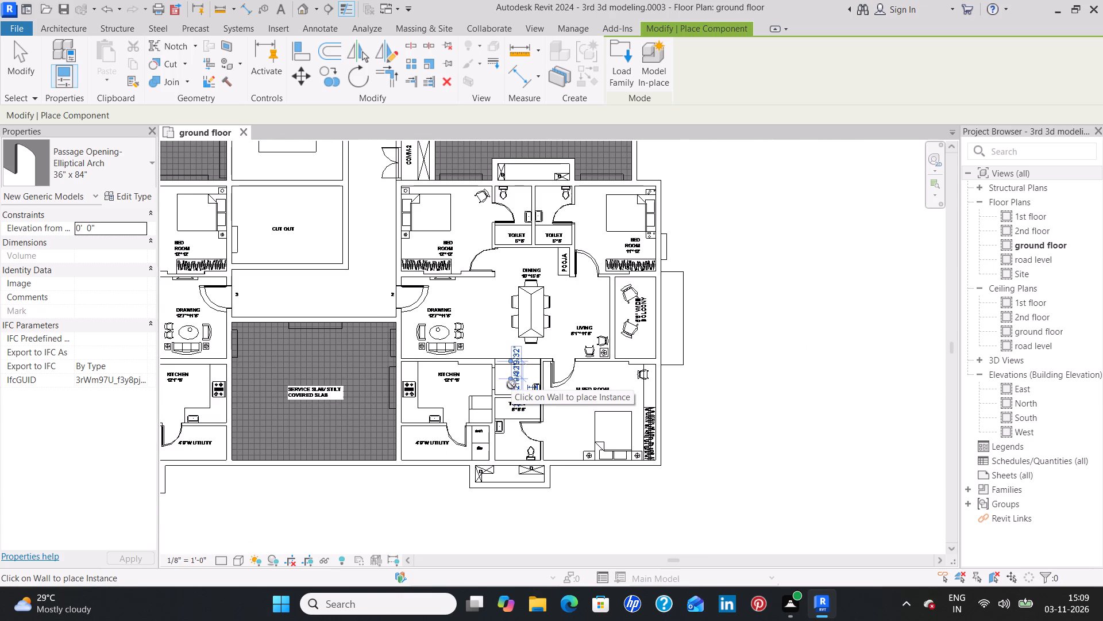
key(Escape)
key(Escape)
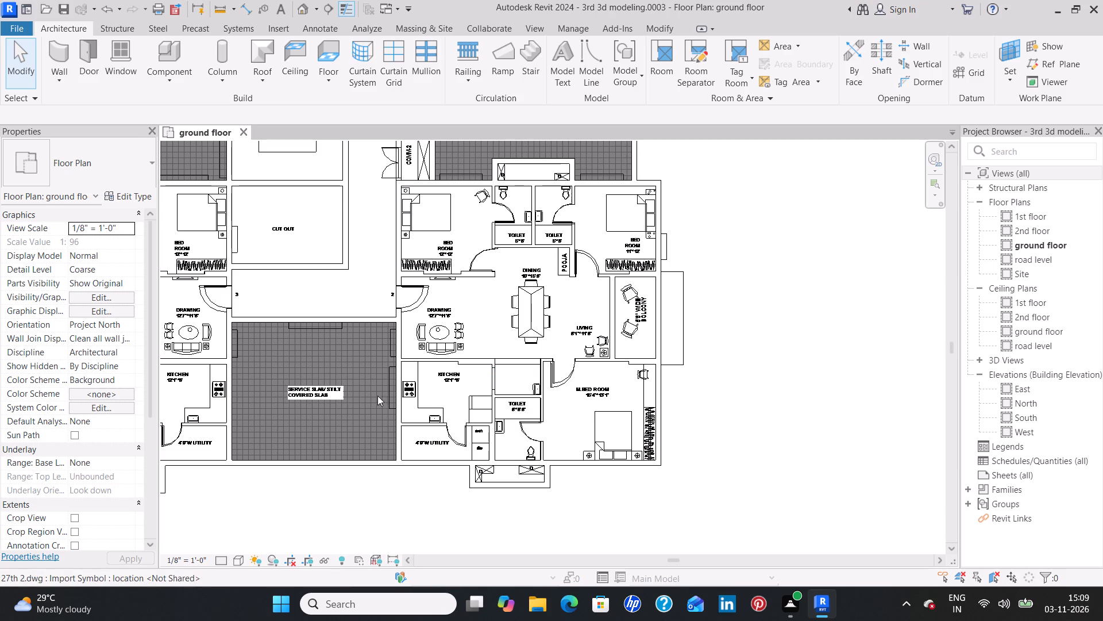
Review the ground floor plan from the entrance 2 and 3 flats up to the entrance 7 and 8 flats for remaining work.
middle_drag(273, 405, 385, 413)
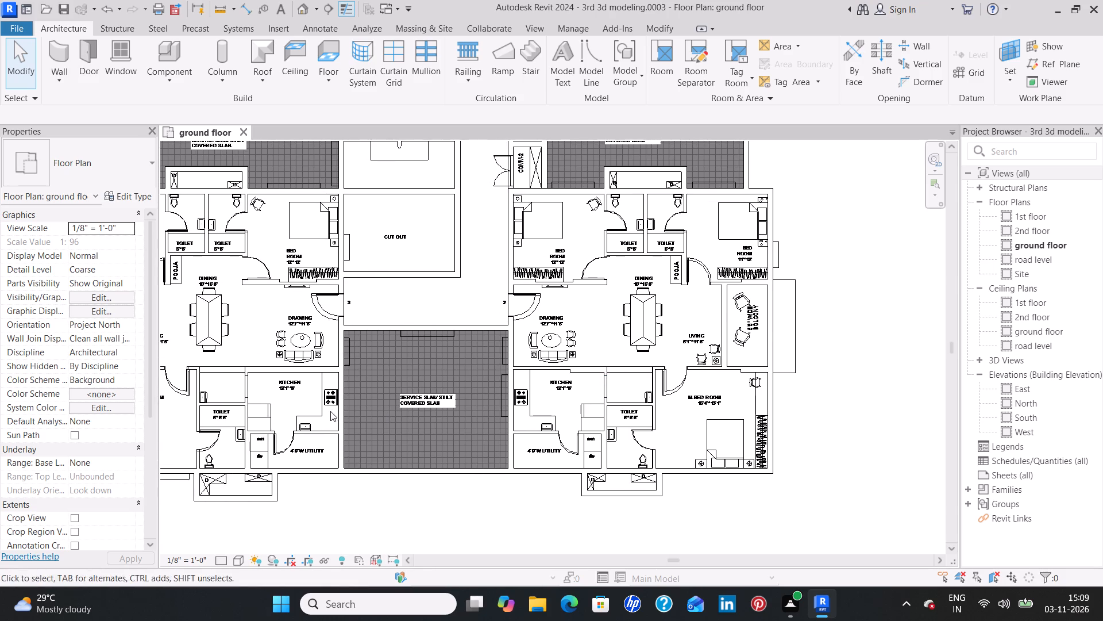
key(Escape)
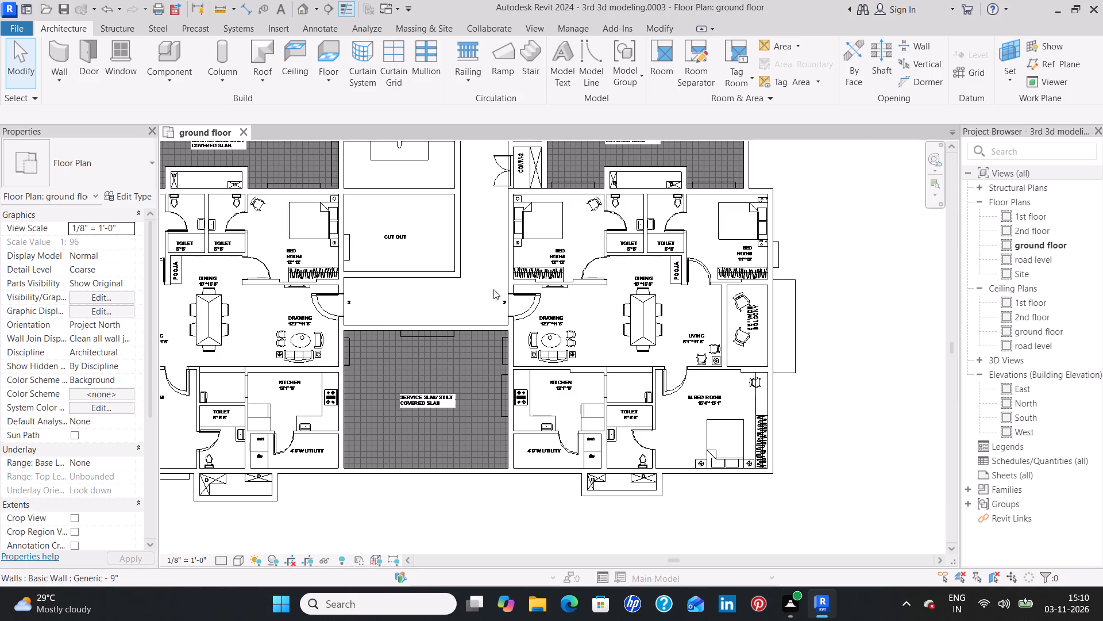
scroll(479, 276, down, 2)
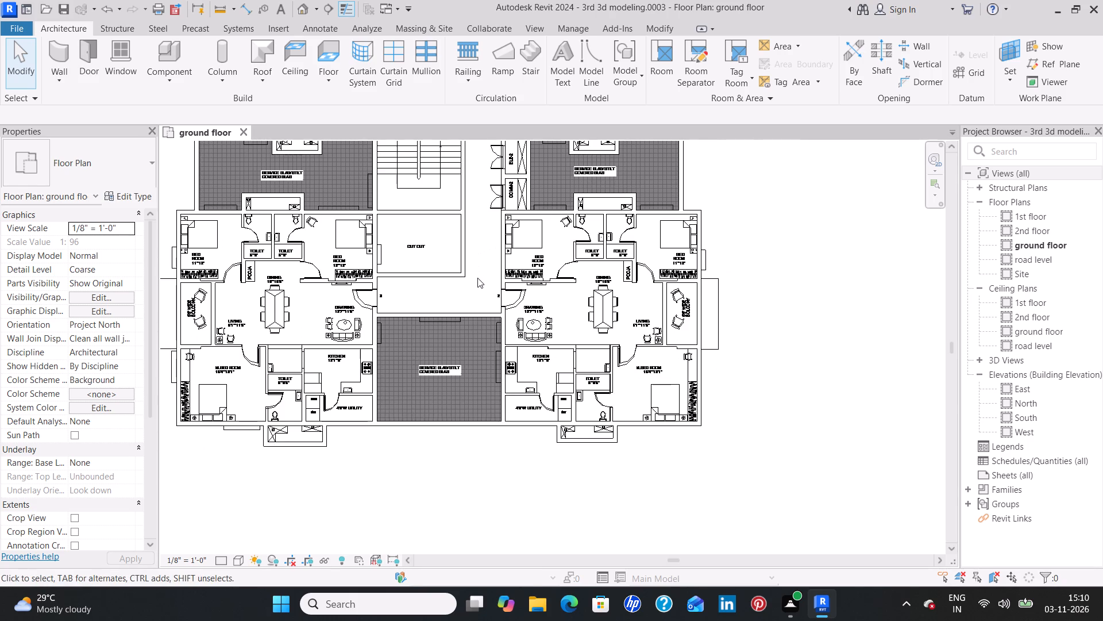
middle_drag(477, 278, 460, 494)
scroll(477, 278, down, 1)
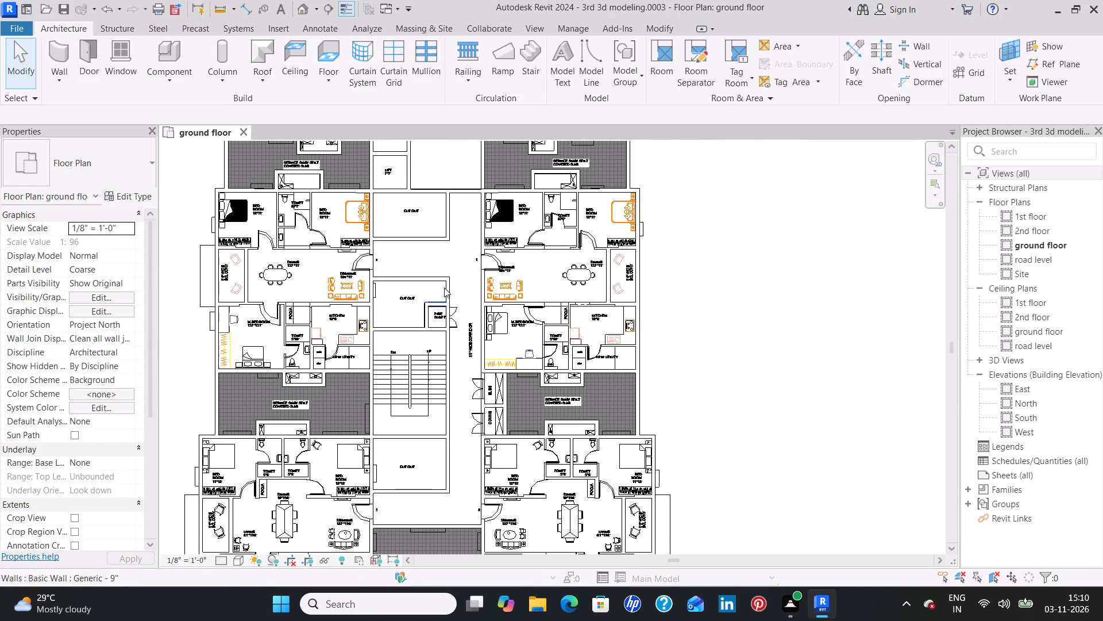
middle_drag(435, 251, 407, 512)
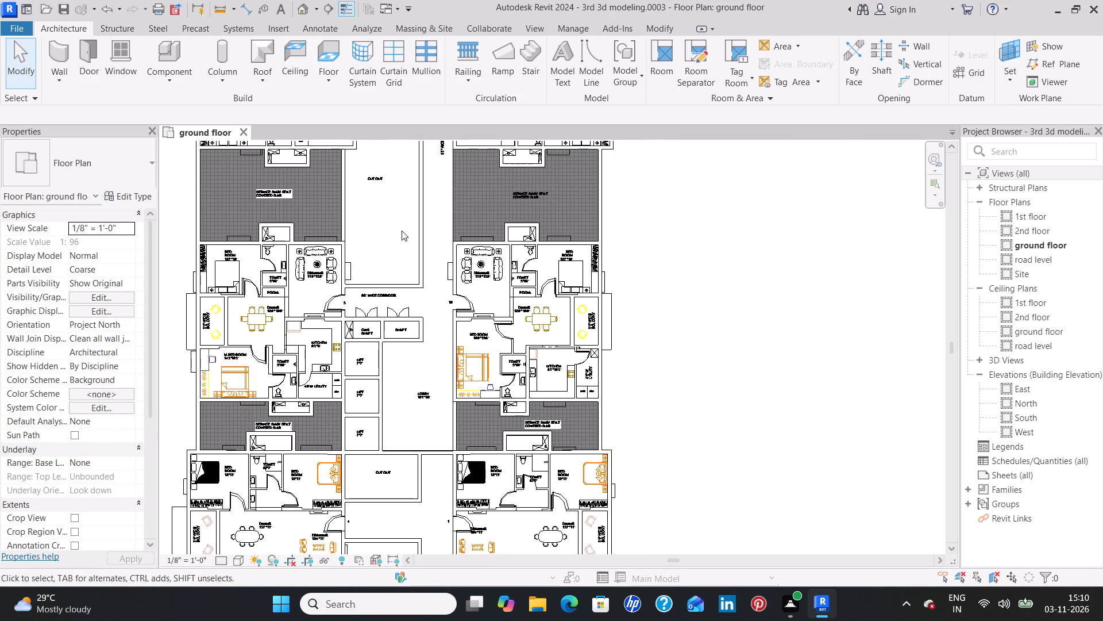
middle_drag(402, 231, 406, 427)
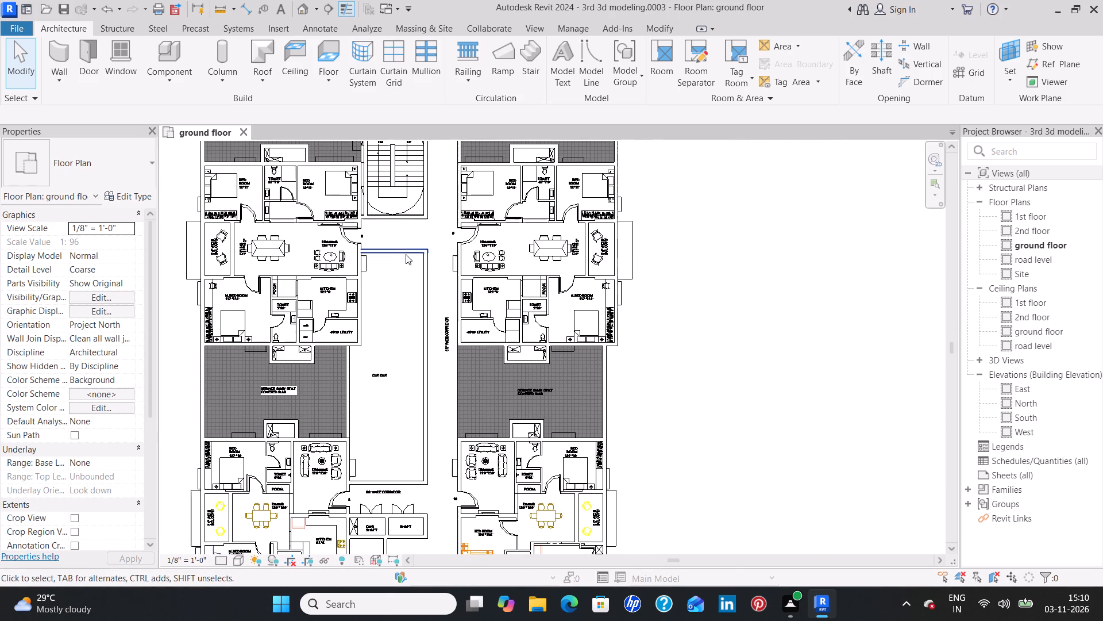
middle_drag(403, 241, 421, 484)
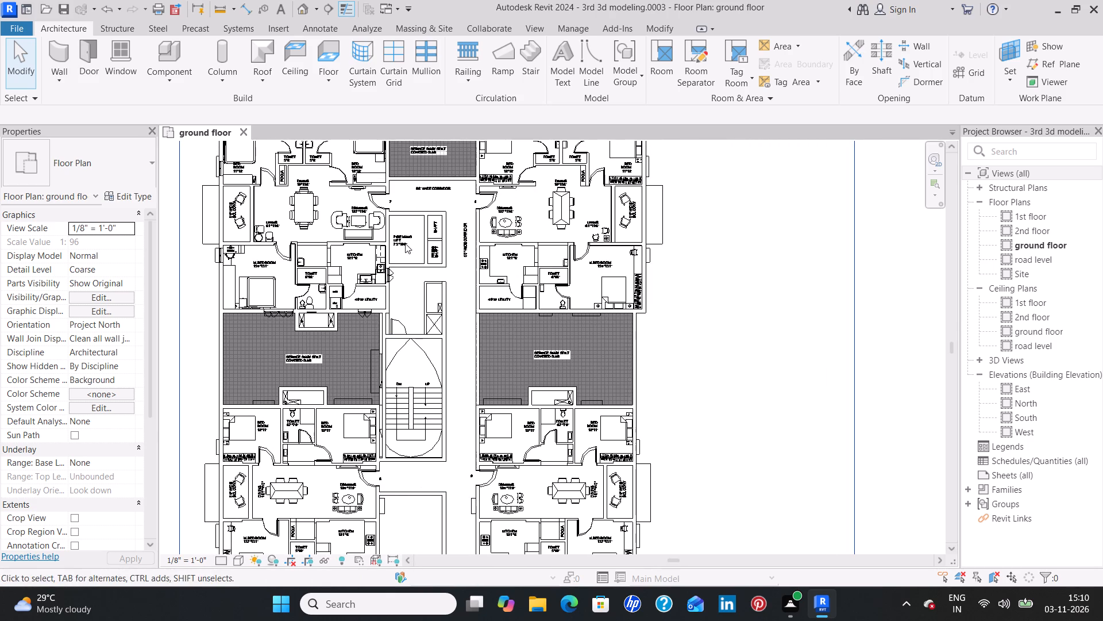
middle_drag(405, 243, 406, 383)
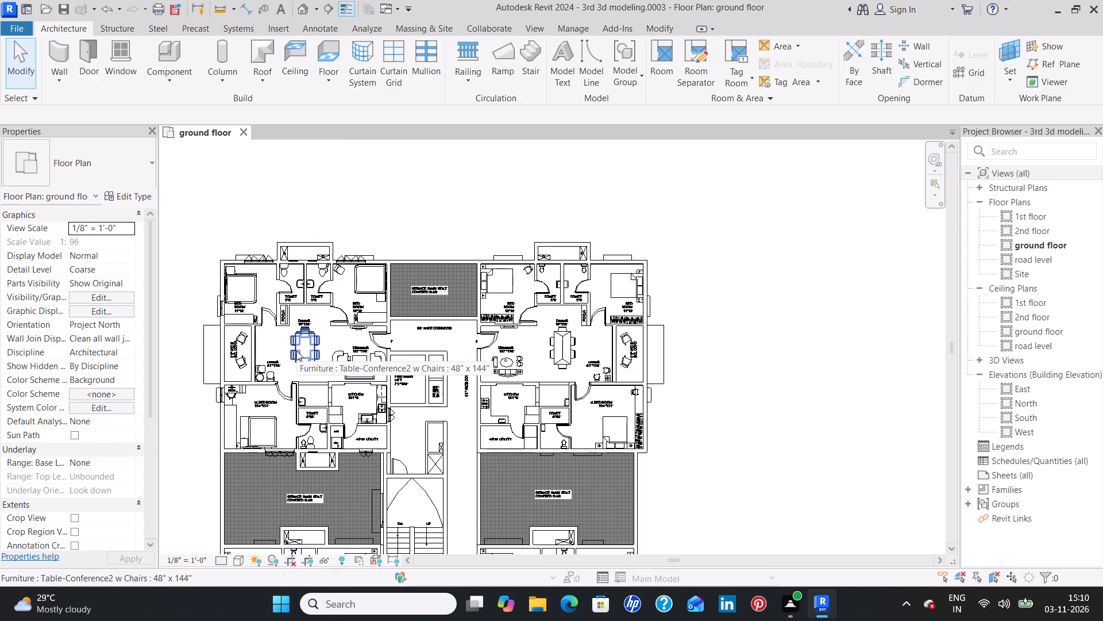
Place another 48" x 144" Table-Conference2 w Chairs, rotated to match the plan, over the drawn dining table in the flat at entrance 8.
scroll(296, 351, up, 3)
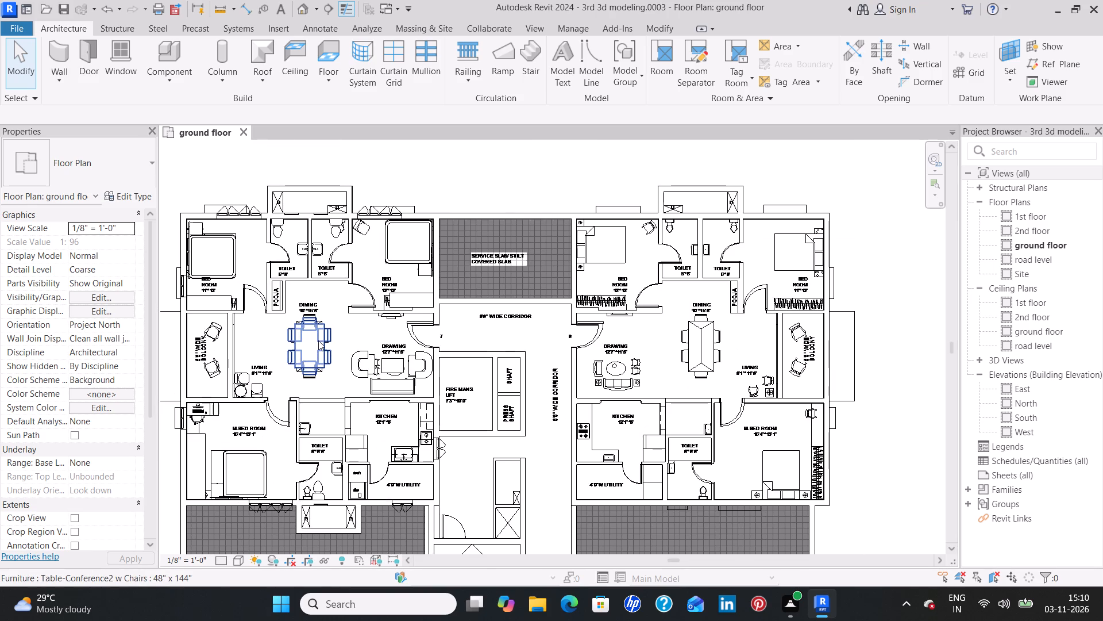
click(319, 340)
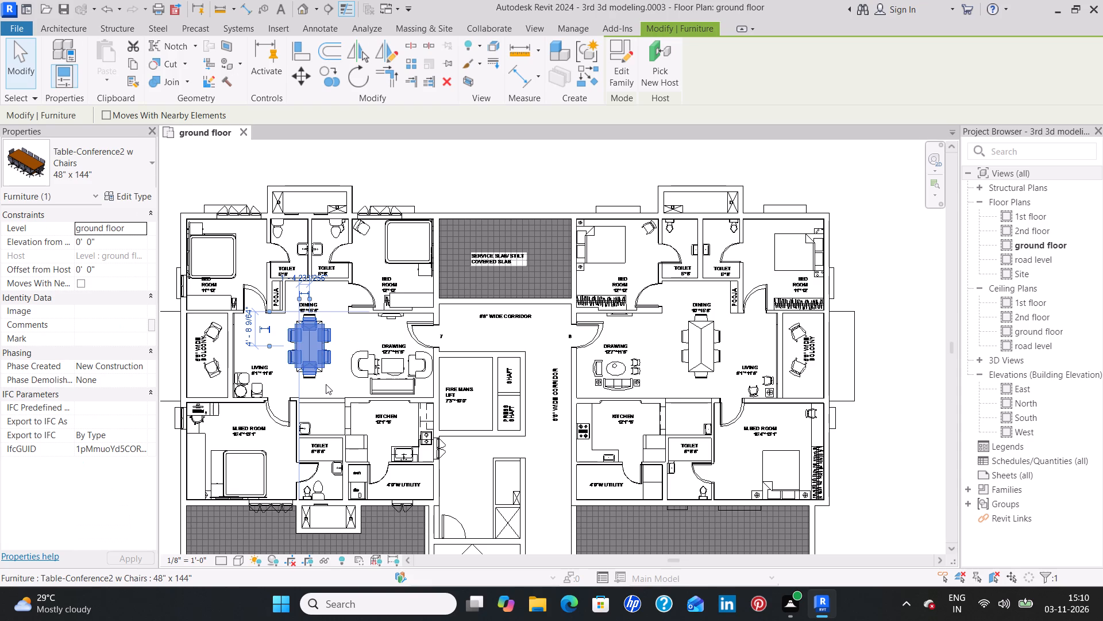
key(c)
key(s)
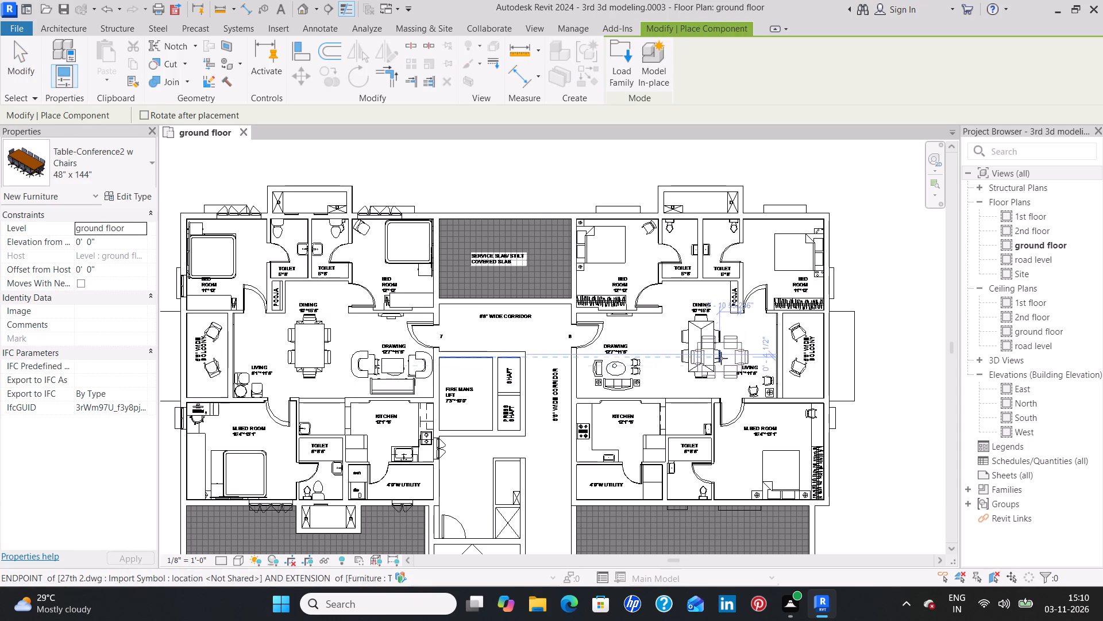
scroll(712, 352, up, 7)
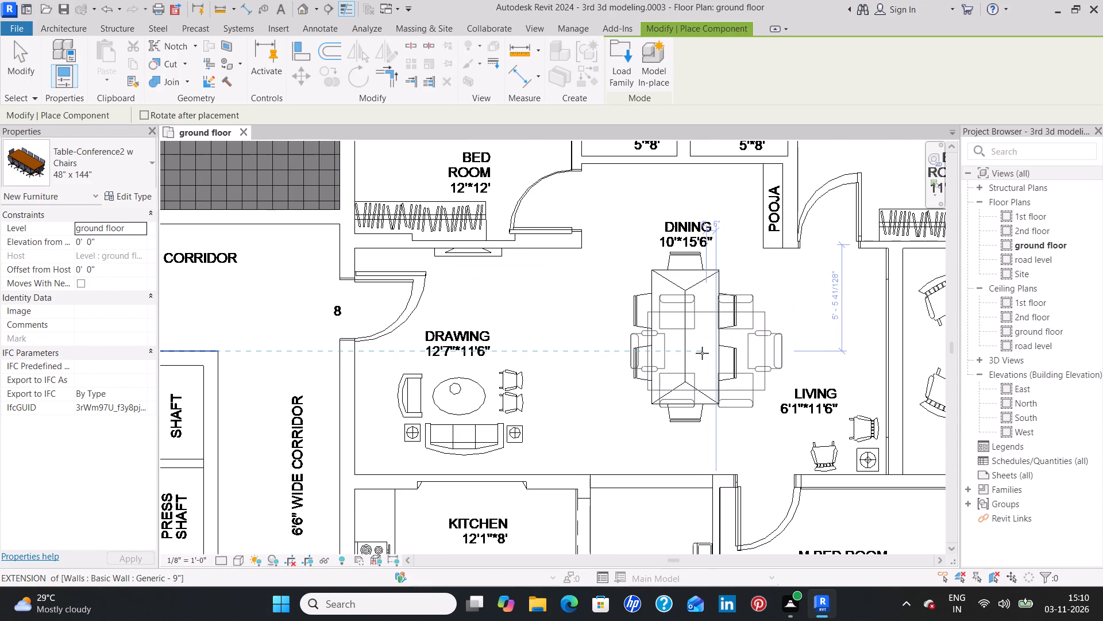
key(space)
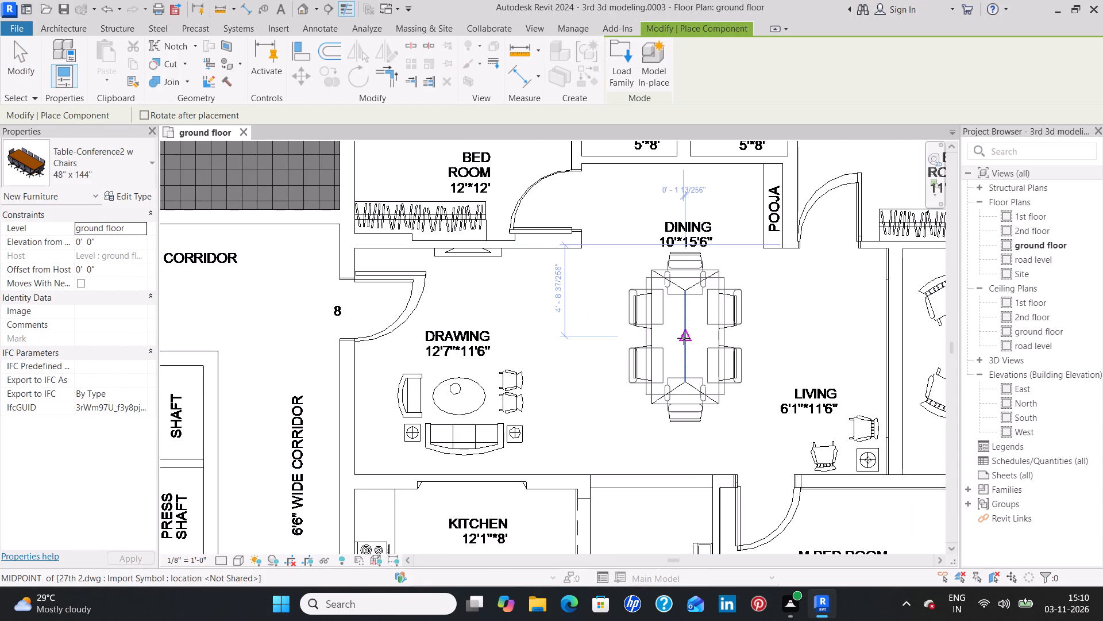
click(684, 338)
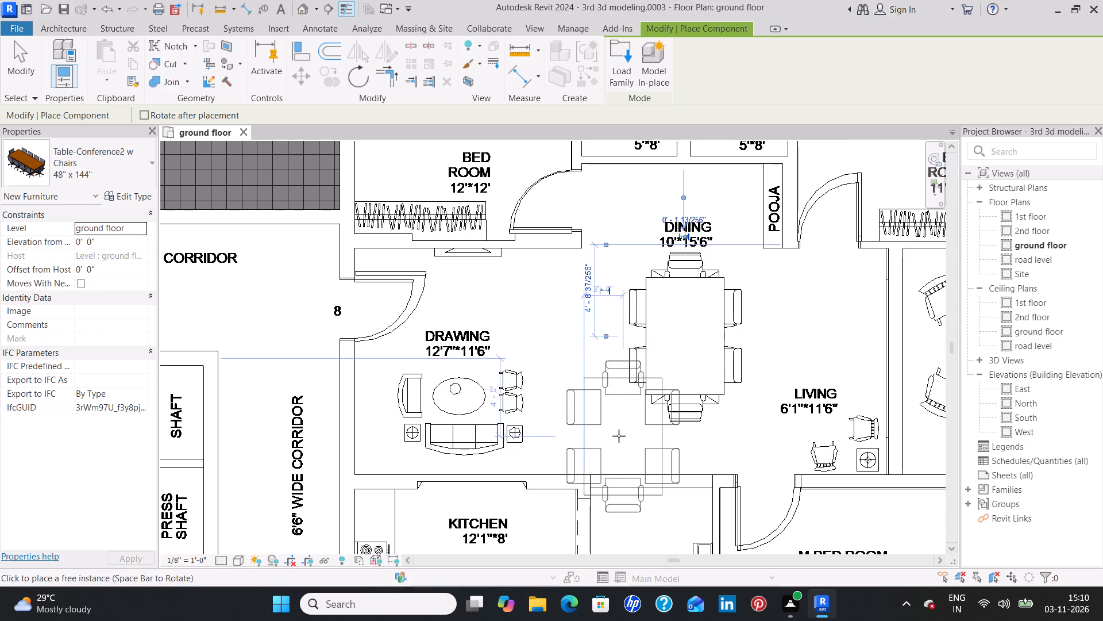
Place a 48" x 144" conference table with chairs, aligned lengthwise with the drawn dining table, in the flat at entrance 6.
scroll(604, 437, down, 3)
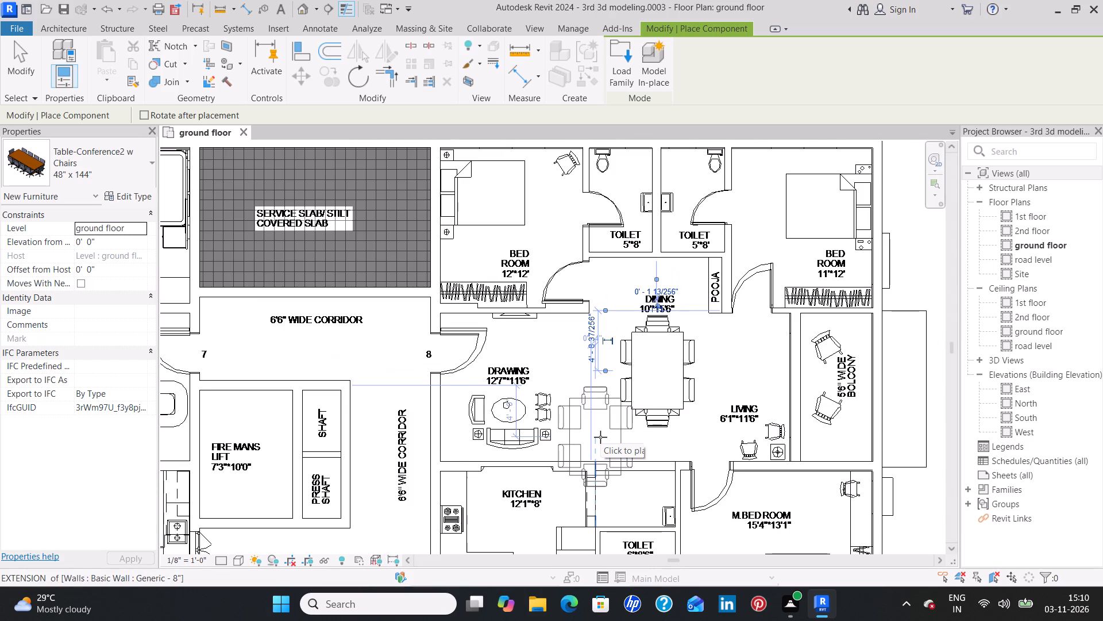
scroll(411, 486, down, 1)
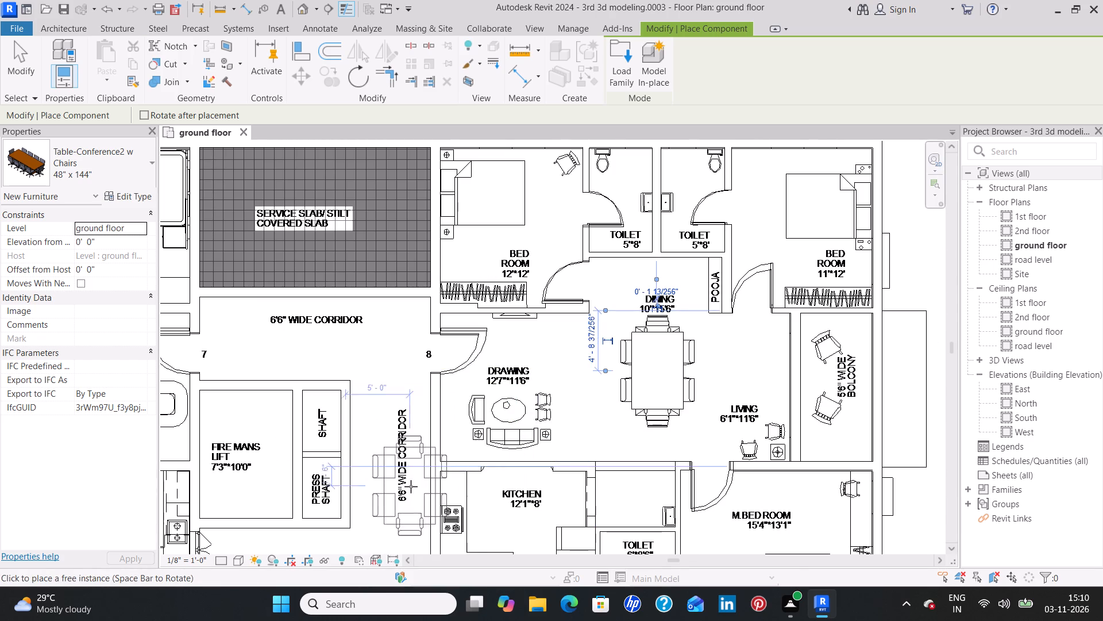
scroll(411, 486, down, 2)
middle_drag(399, 485, 535, 266)
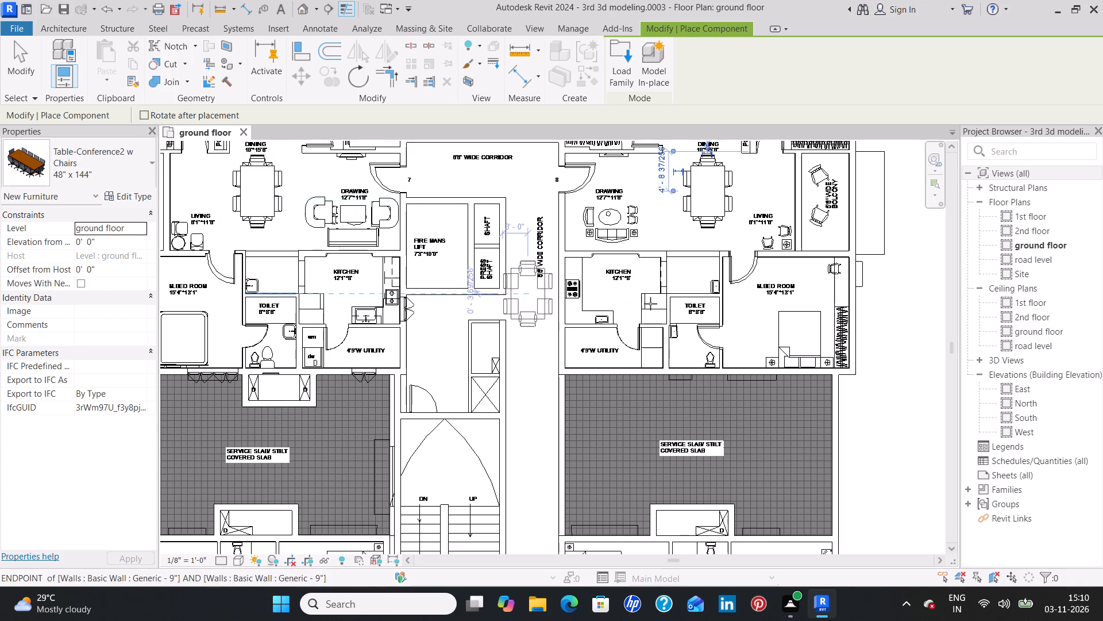
scroll(704, 297, down, 2)
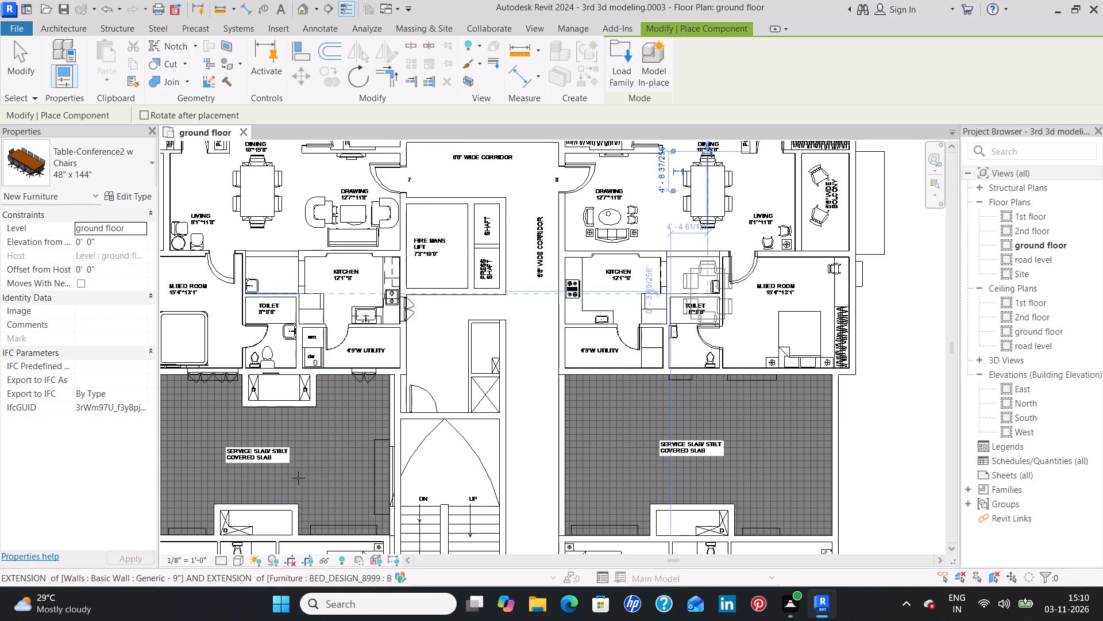
middle_drag(304, 471, 386, 222)
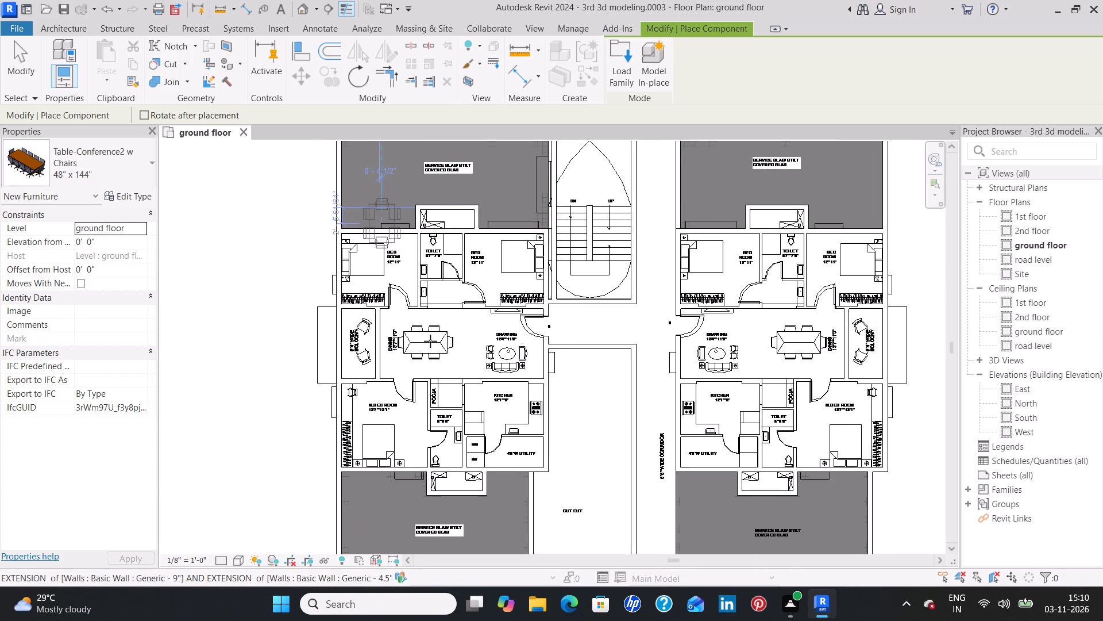
scroll(428, 342, up, 5)
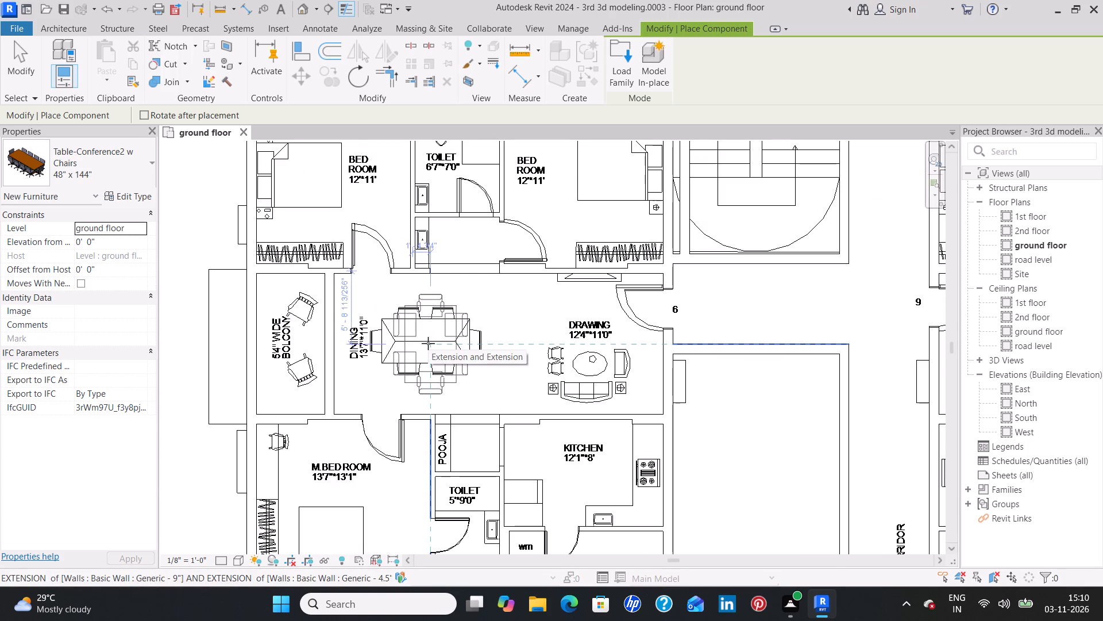
key(space)
key(space)
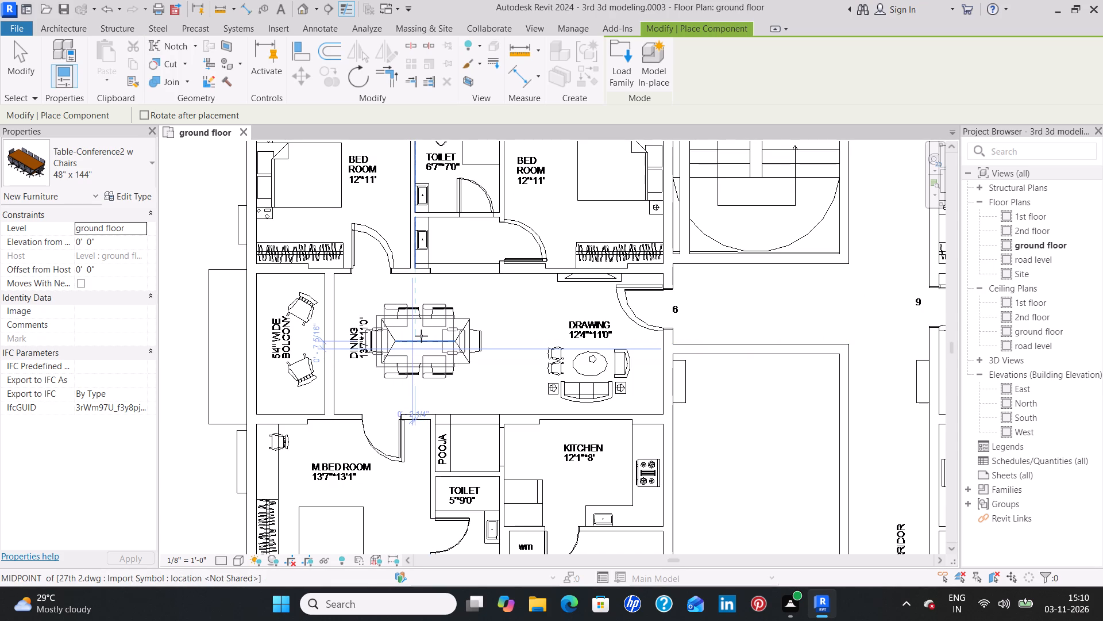
click(422, 336)
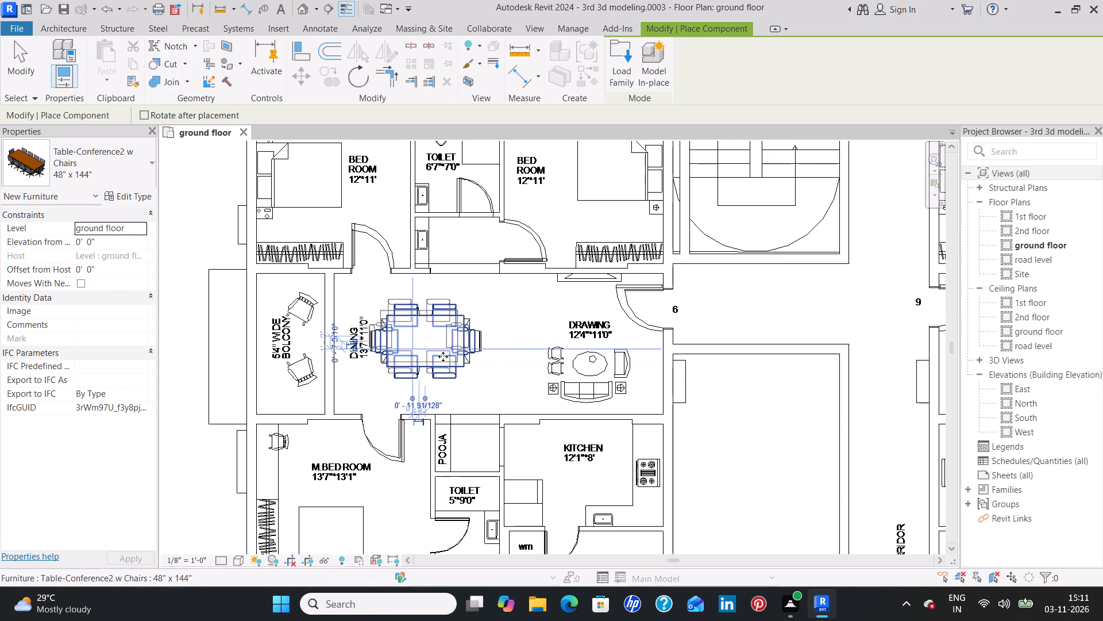
Place a 48" x 144" conference table with chairs over the drawn dining table in the flat at entrance 9.
scroll(527, 373, down, 7)
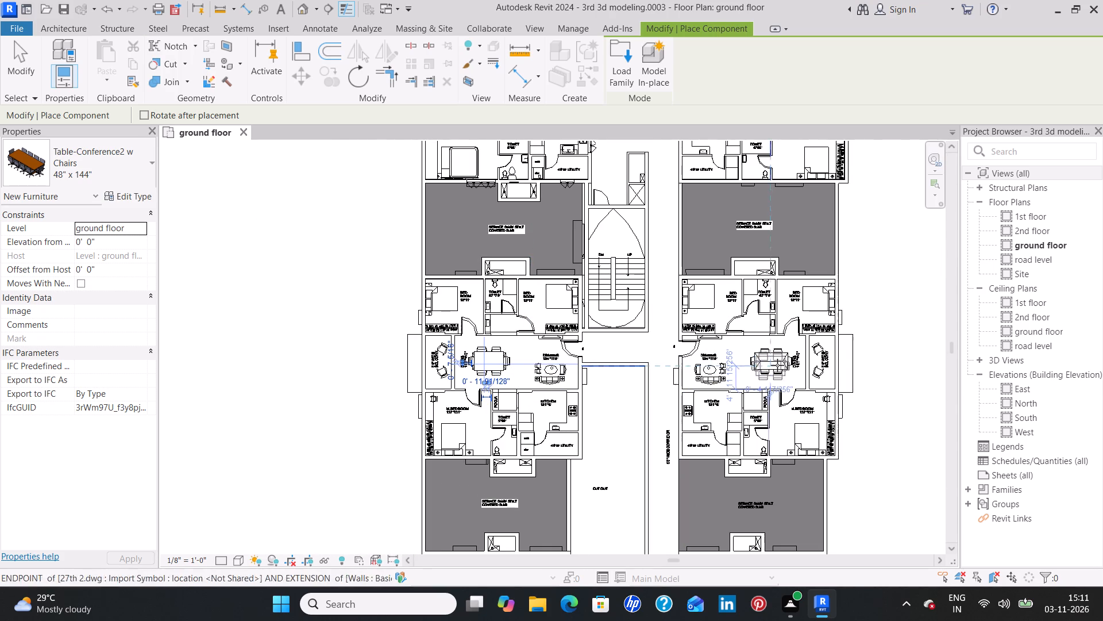
middle_drag(777, 365, 553, 371)
scroll(555, 372, up, 7)
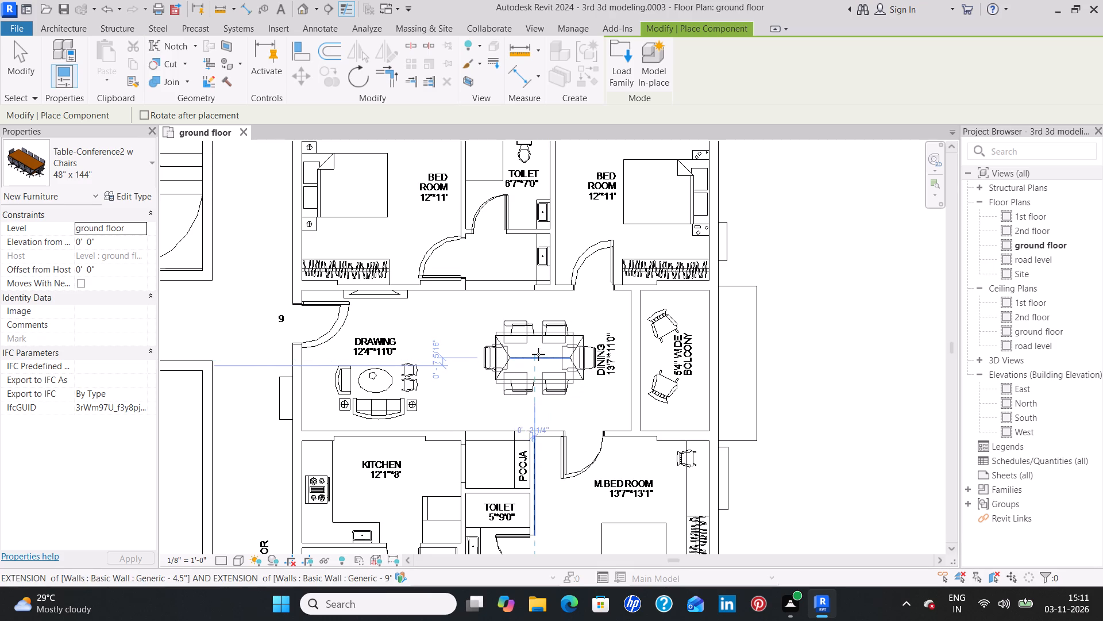
click(538, 354)
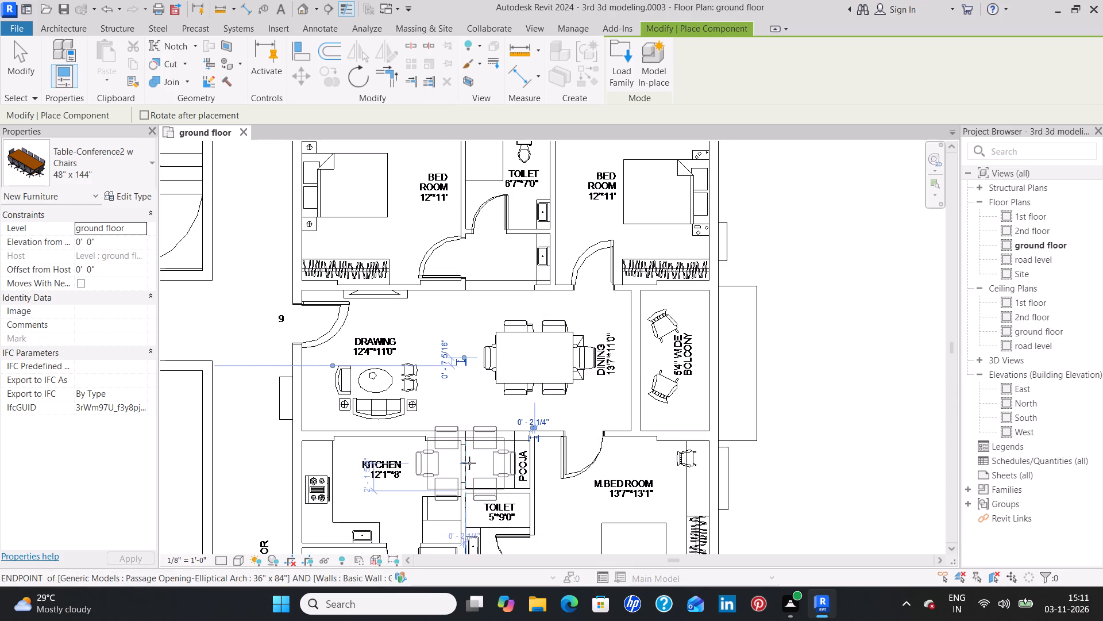
Place a 48" x 144" conference table with chairs over the drawn dining table in the flat at entrance 5.
scroll(468, 453, down, 4)
scroll(385, 492, down, 1)
middle_drag(352, 492, 532, 185)
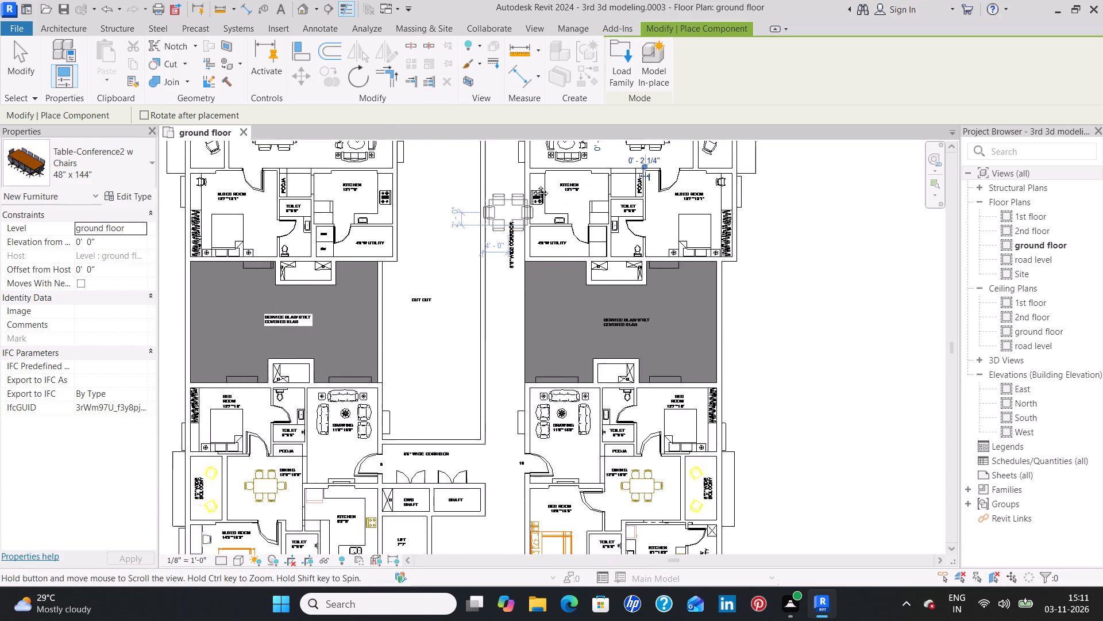
middle_drag(532, 185, 531, 185)
middle_drag(321, 449, 334, 320)
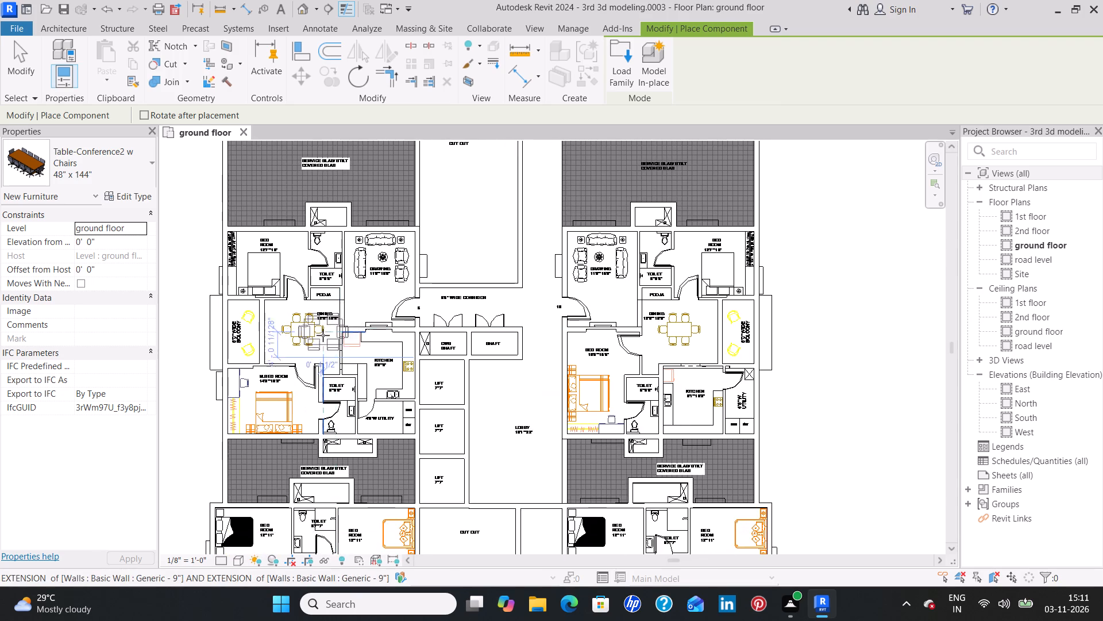
scroll(309, 329, up, 5)
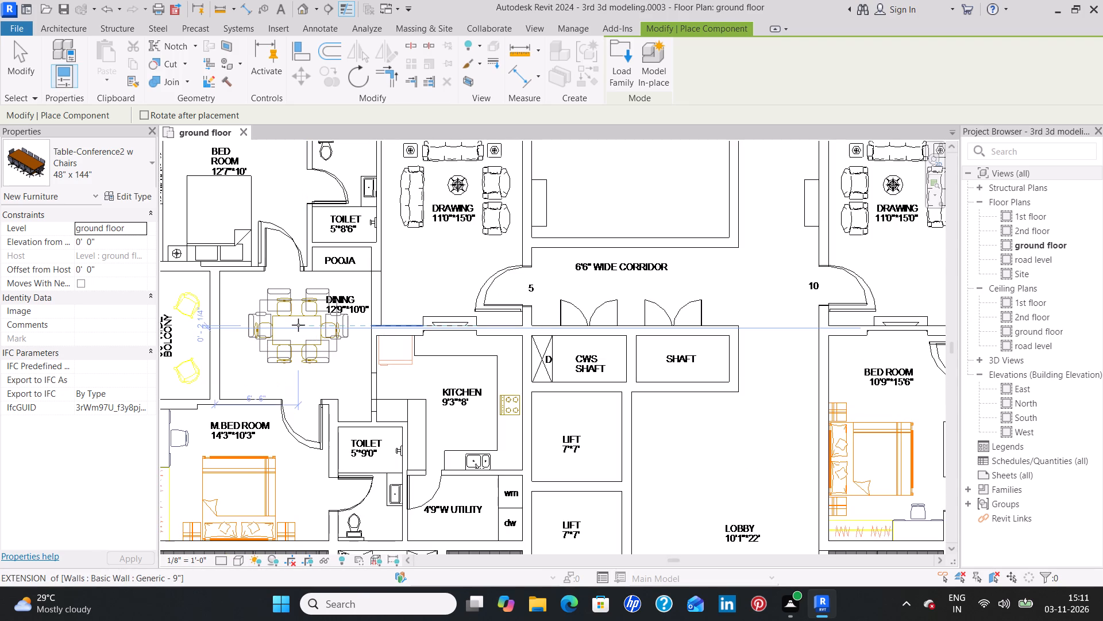
click(298, 325)
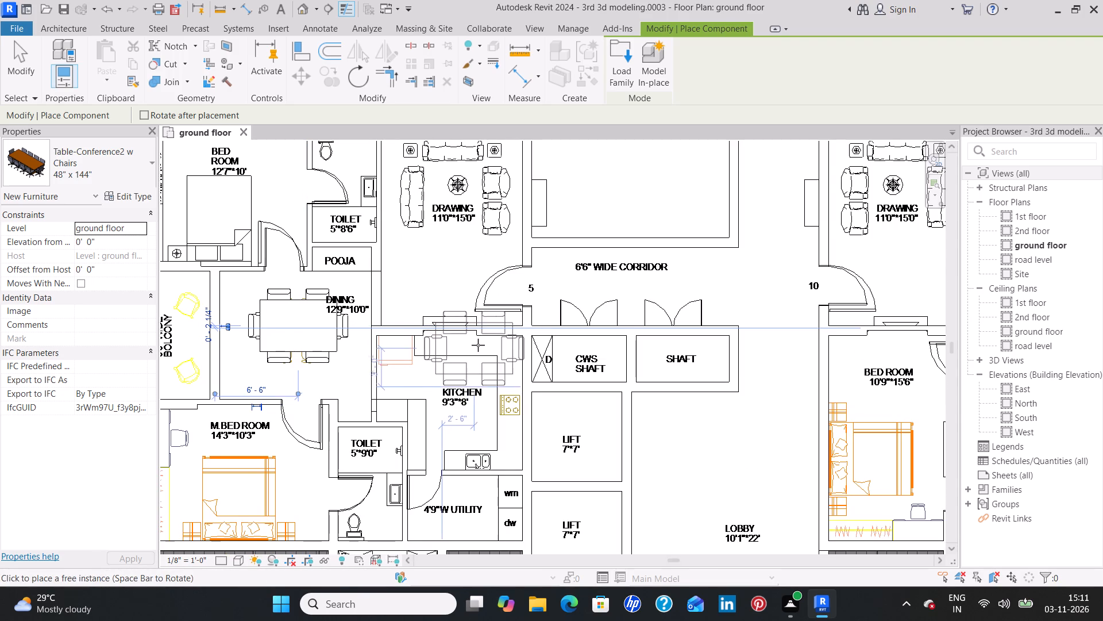
Place a 48" x 144" conference table with chairs over the drawn dining table in the flat at entrance 10.
scroll(483, 344, down, 3)
middle_drag(666, 355, 434, 375)
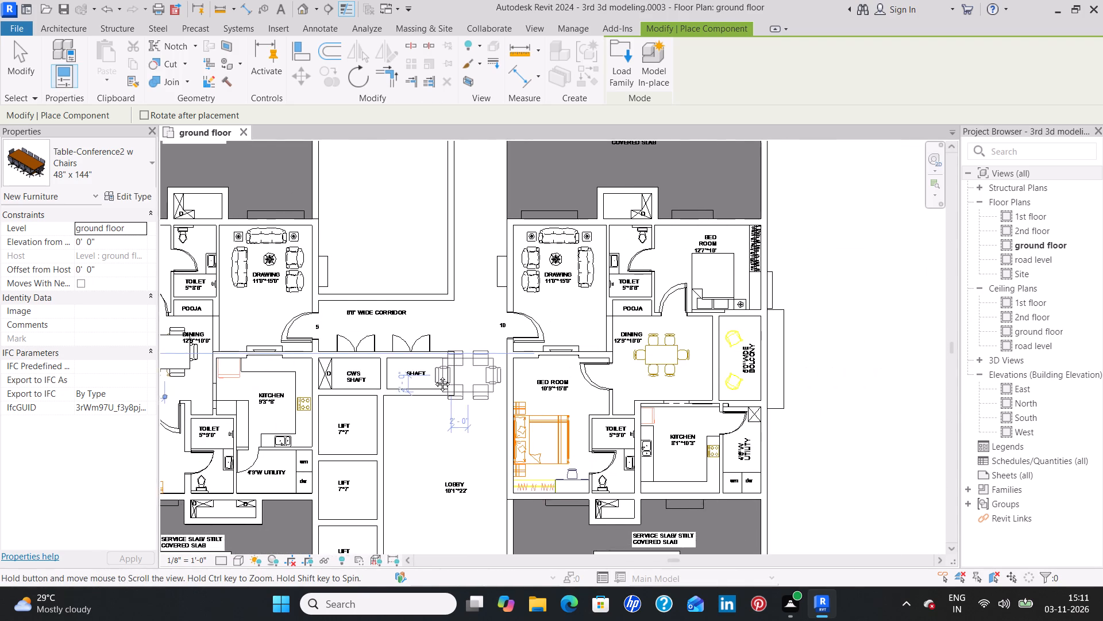
middle_drag(434, 375, 373, 374)
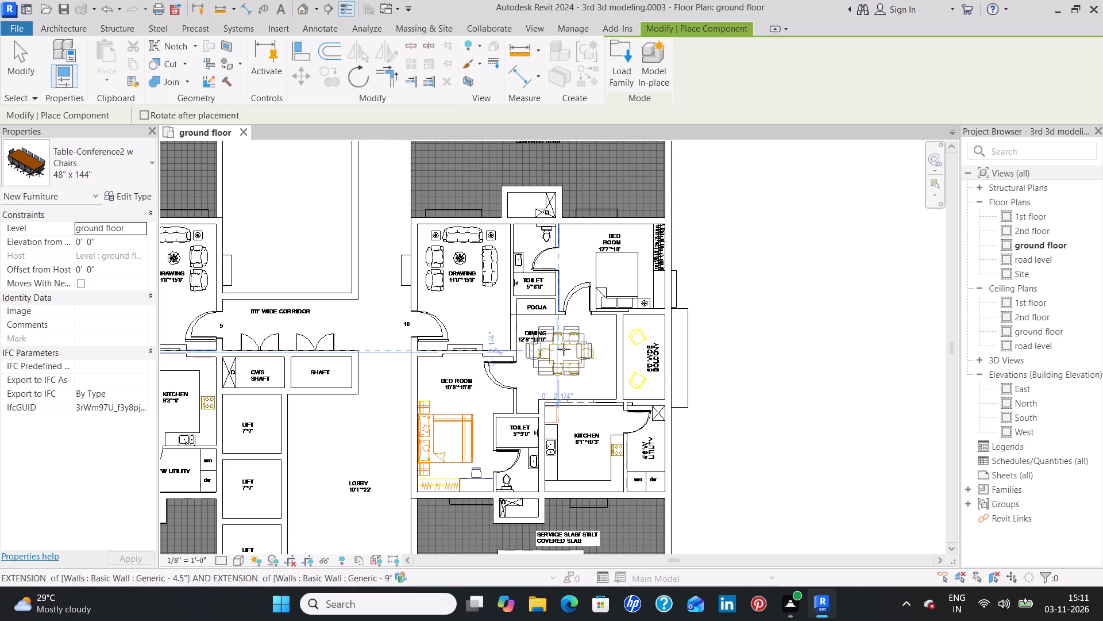
click(566, 349)
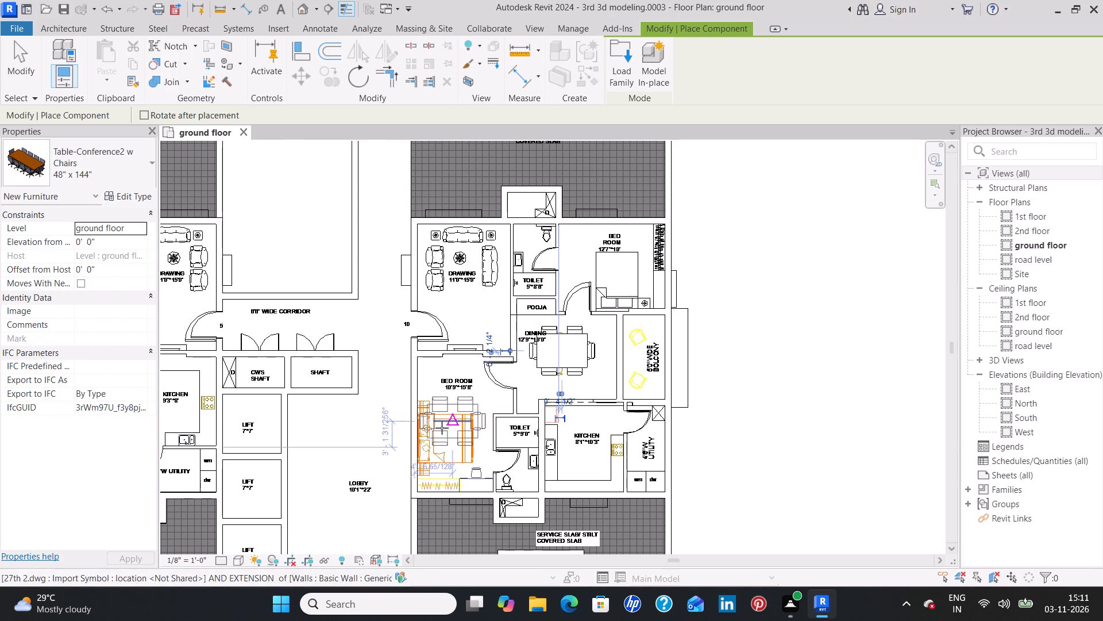
Place a 48" x 144" conference table with chairs over the drawn dining table in the flat at entrance 1.
scroll(441, 428, down, 3)
middle_drag(350, 453, 429, 186)
scroll(412, 224, down, 1)
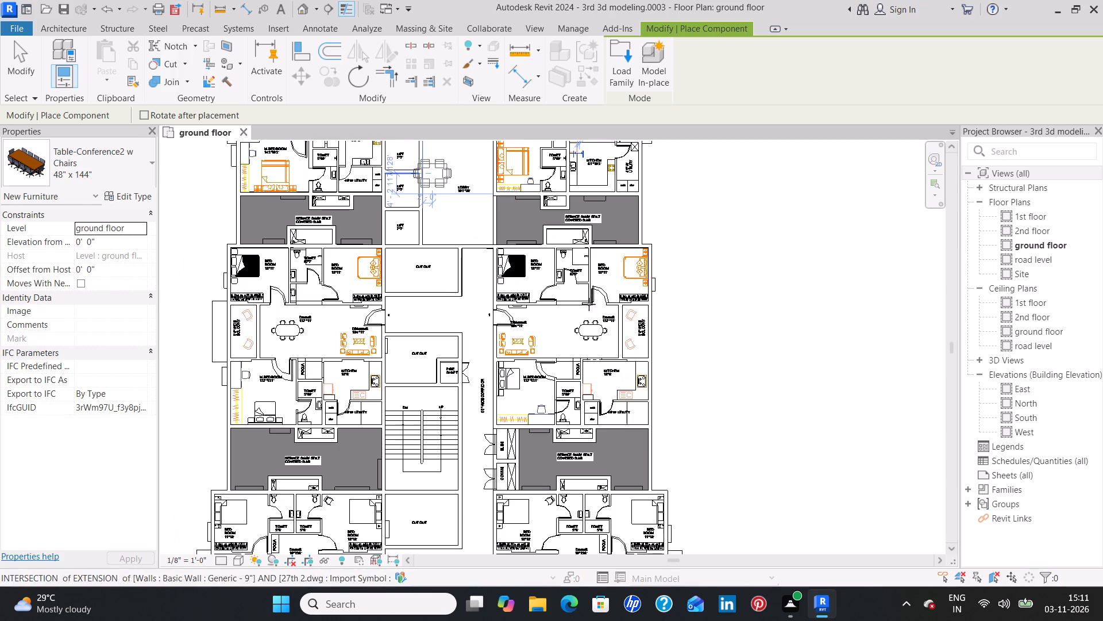
scroll(599, 333, up, 7)
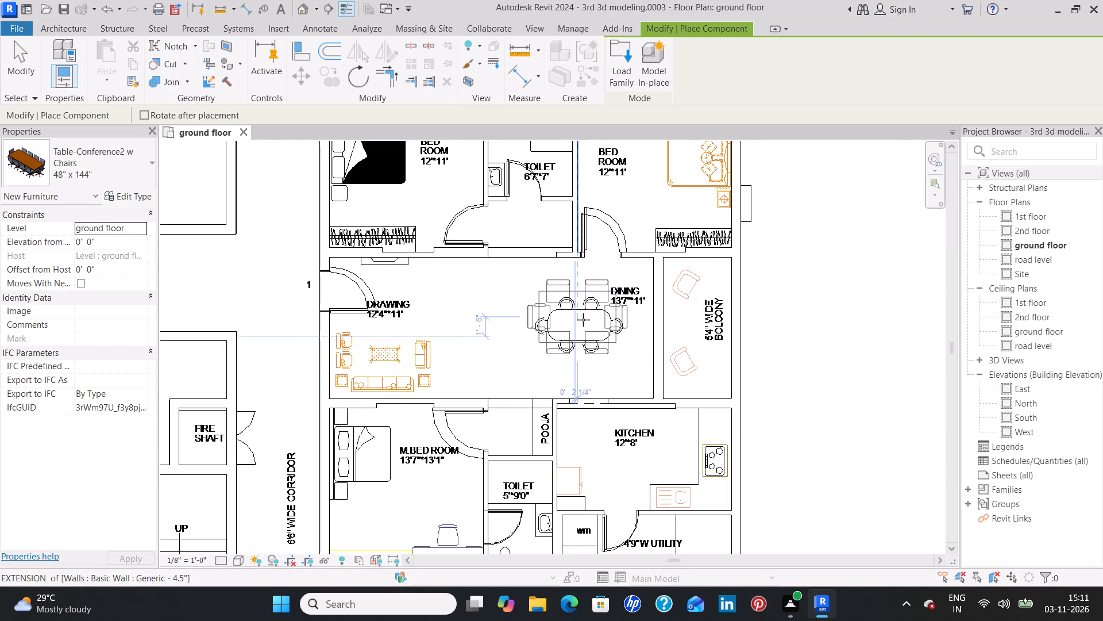
click(584, 323)
scroll(434, 356, down, 4)
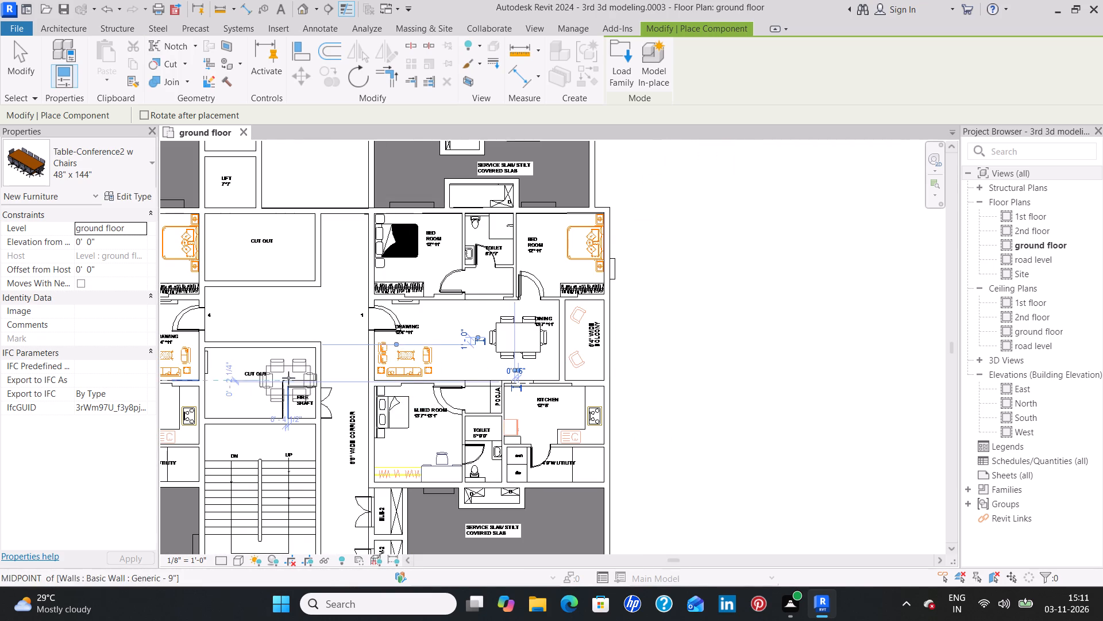
Place a 48" x 144" conference table with chairs over the drawn dining table in the flat at entrance 4.
middle_drag(269, 368, 568, 375)
scroll(367, 349, up, 1)
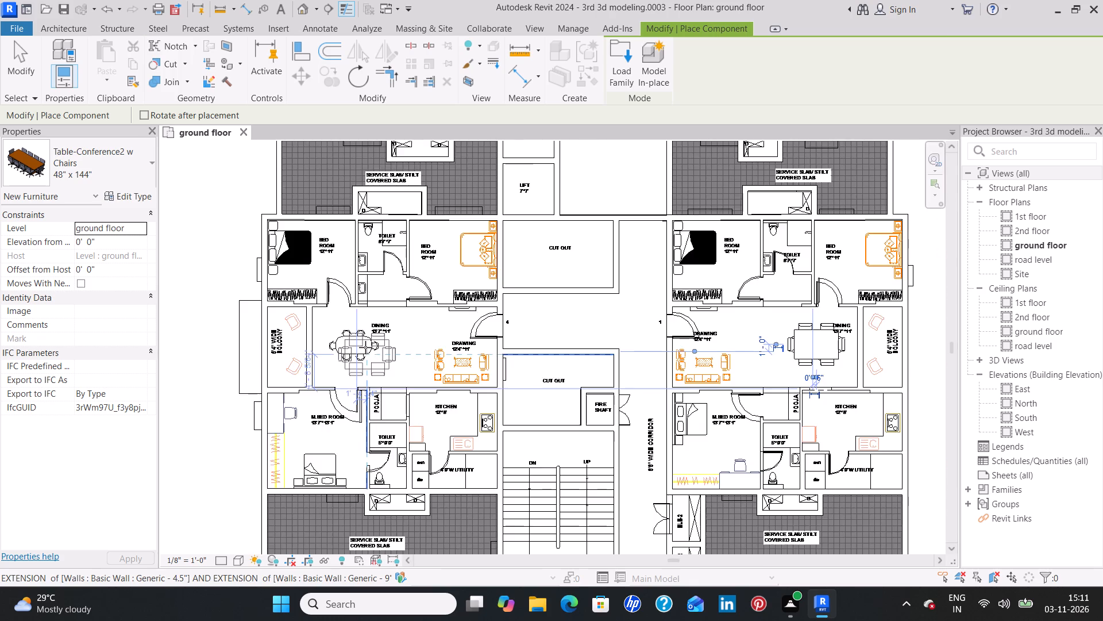
scroll(365, 347, up, 1)
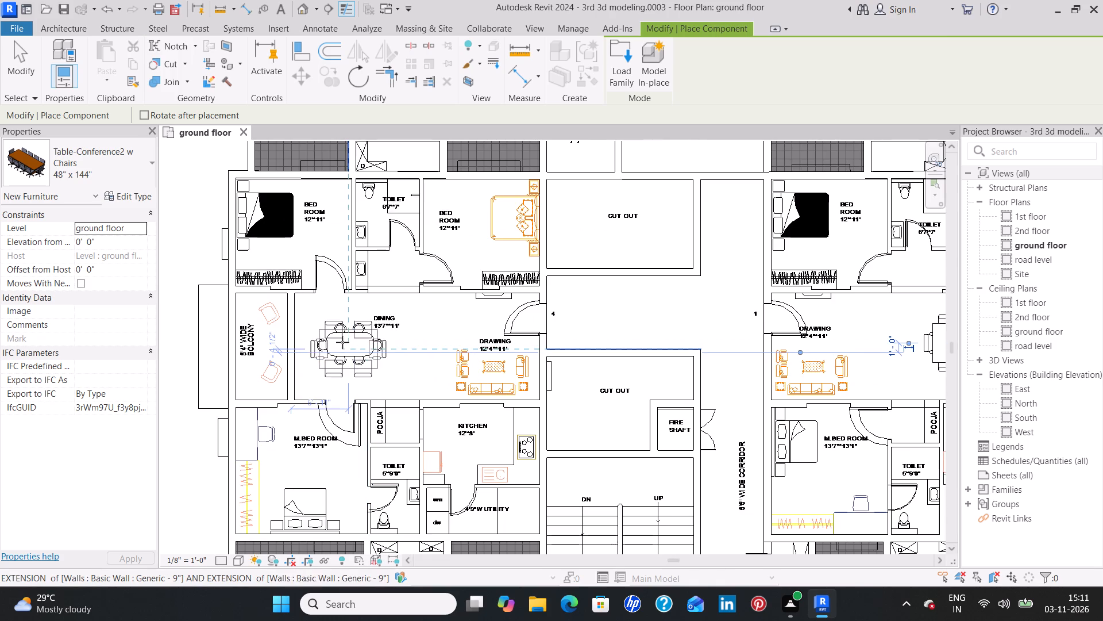
click(342, 341)
Place a 48" x 144" conference table with chairs, rotated lengthwise to match the drawn dining table, in the flat at entrance 3.
scroll(437, 363, down, 3)
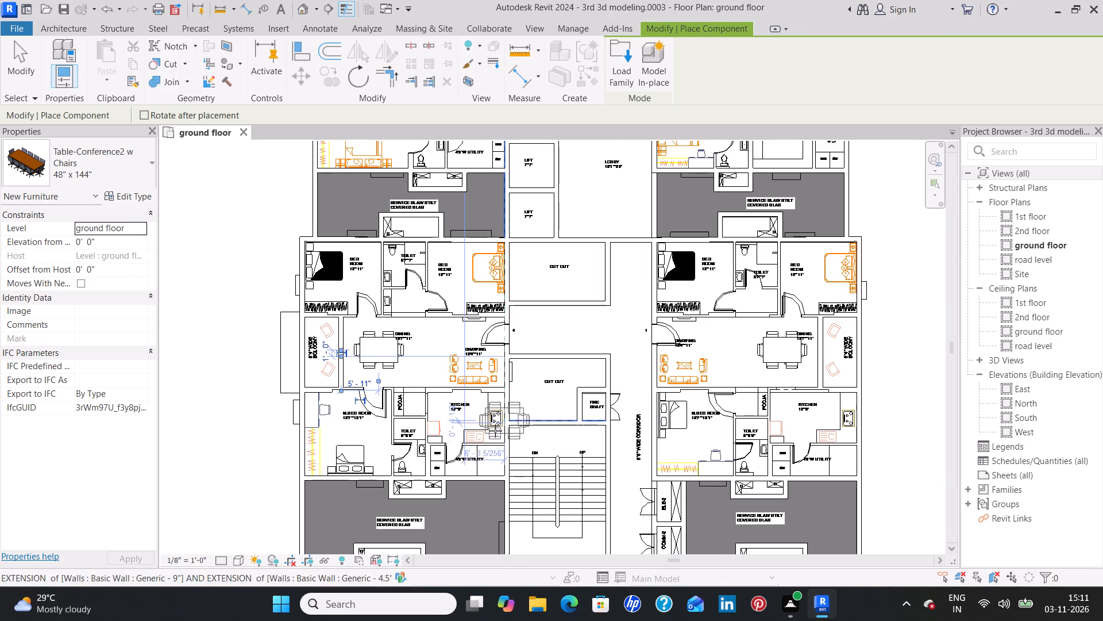
middle_drag(475, 467, 507, 198)
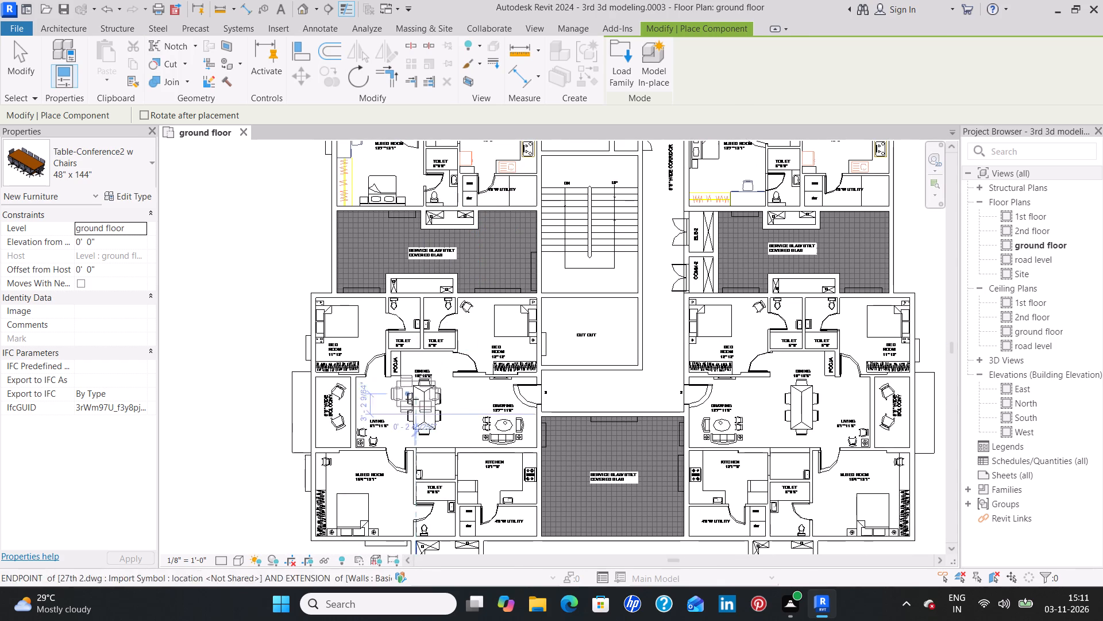
key(space)
key(space)
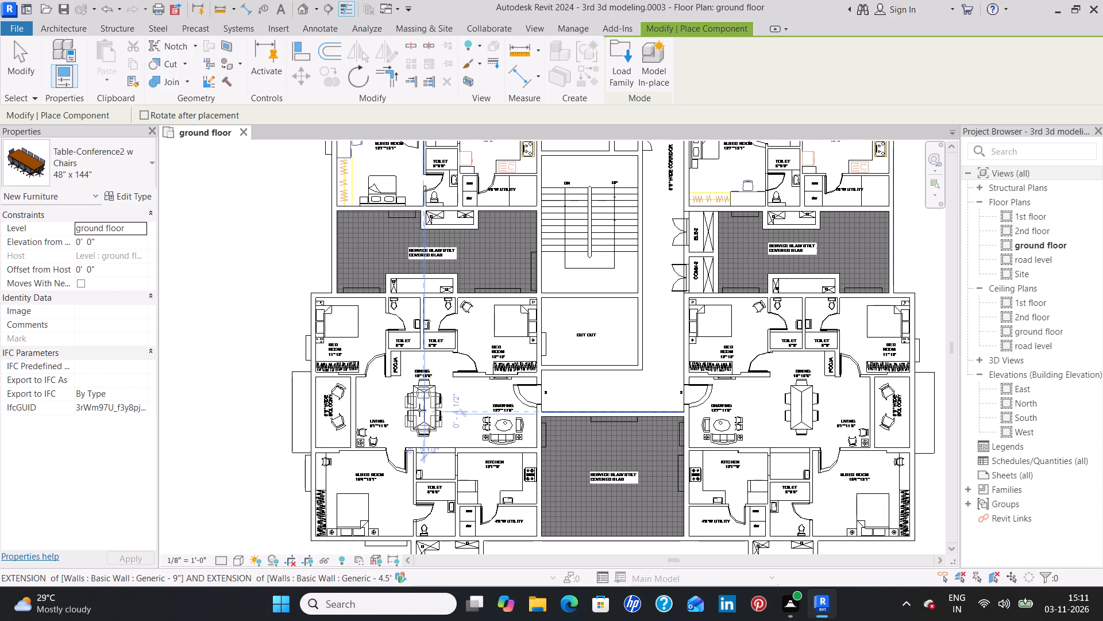
click(419, 410)
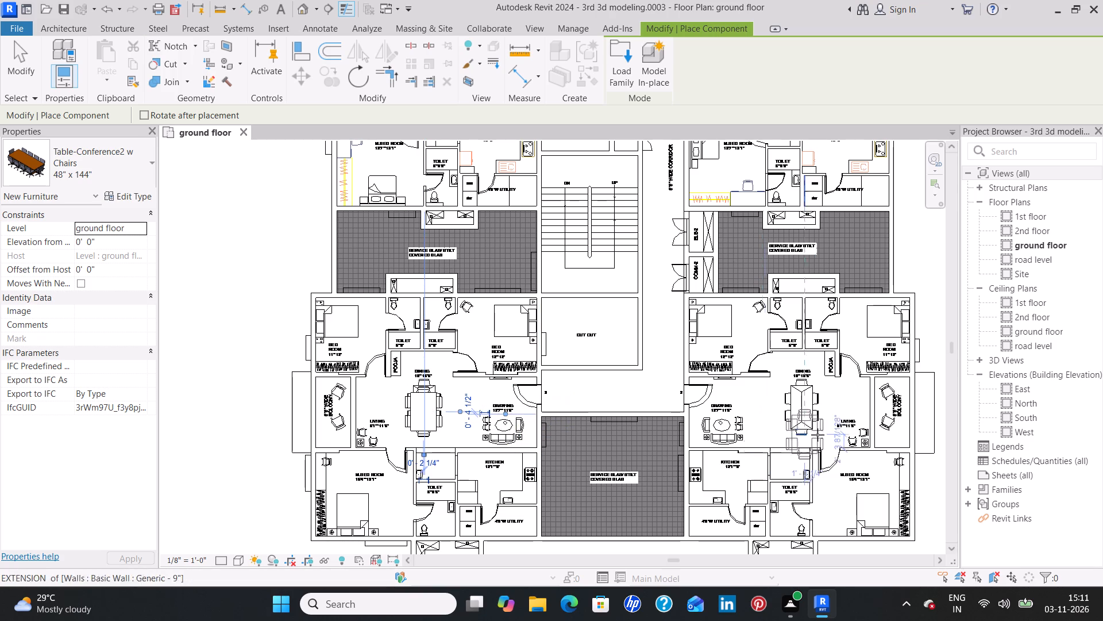
Place a 48" x 144" conference table with chairs over the drawn dining table at entrance 2 and finish placing components.
click(804, 401)
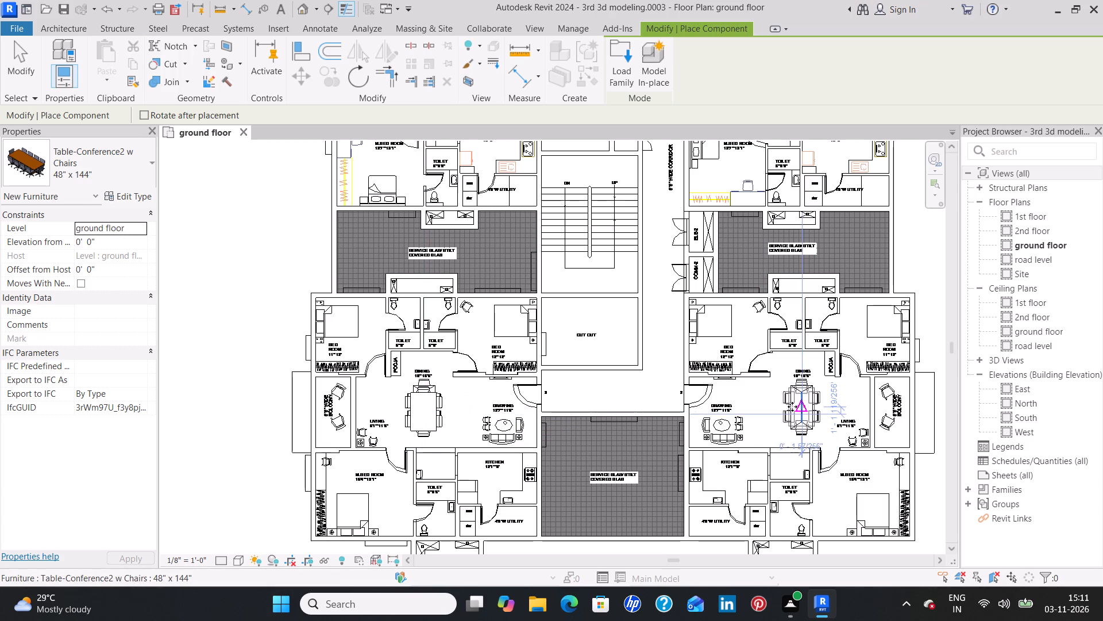
key(Escape)
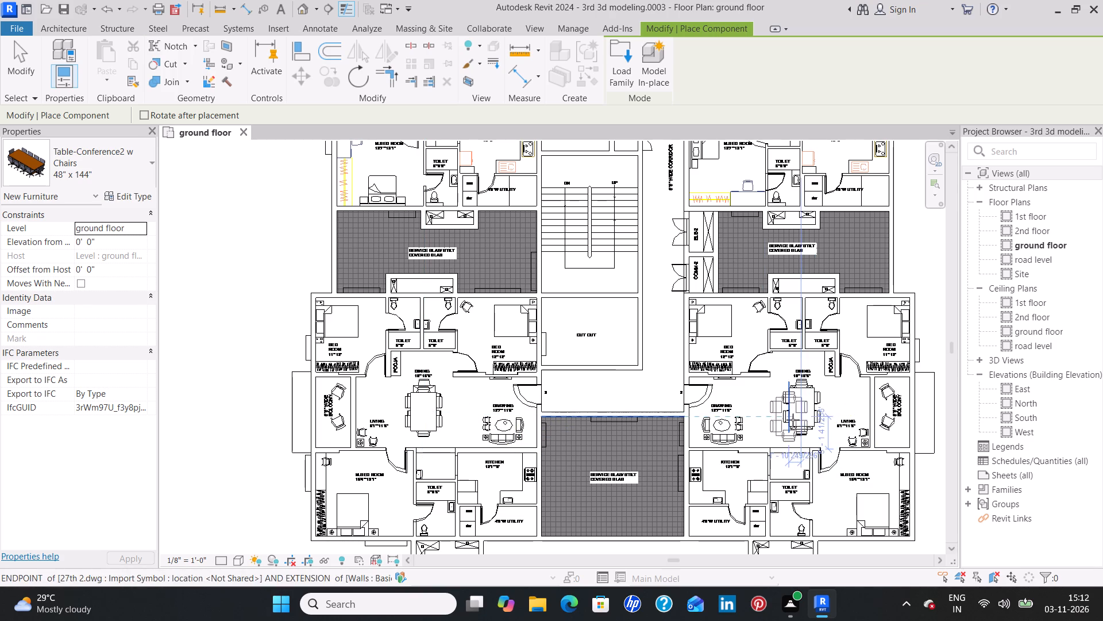
key(Escape)
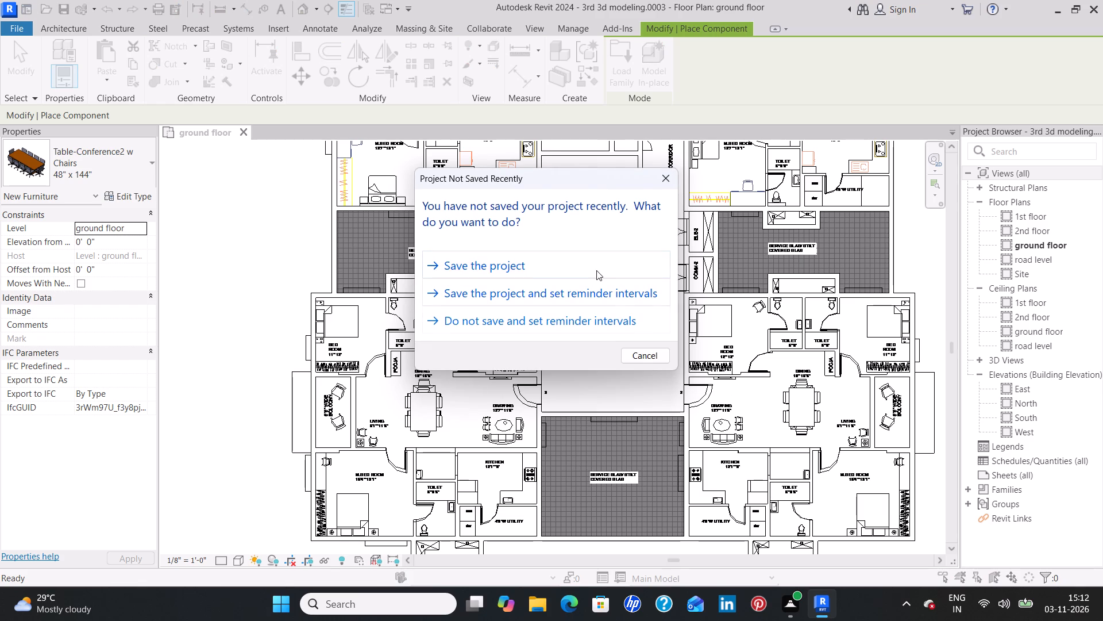
Save the project to the current backup file instead of 3rd 3d modeling.rvt.
click(596, 270)
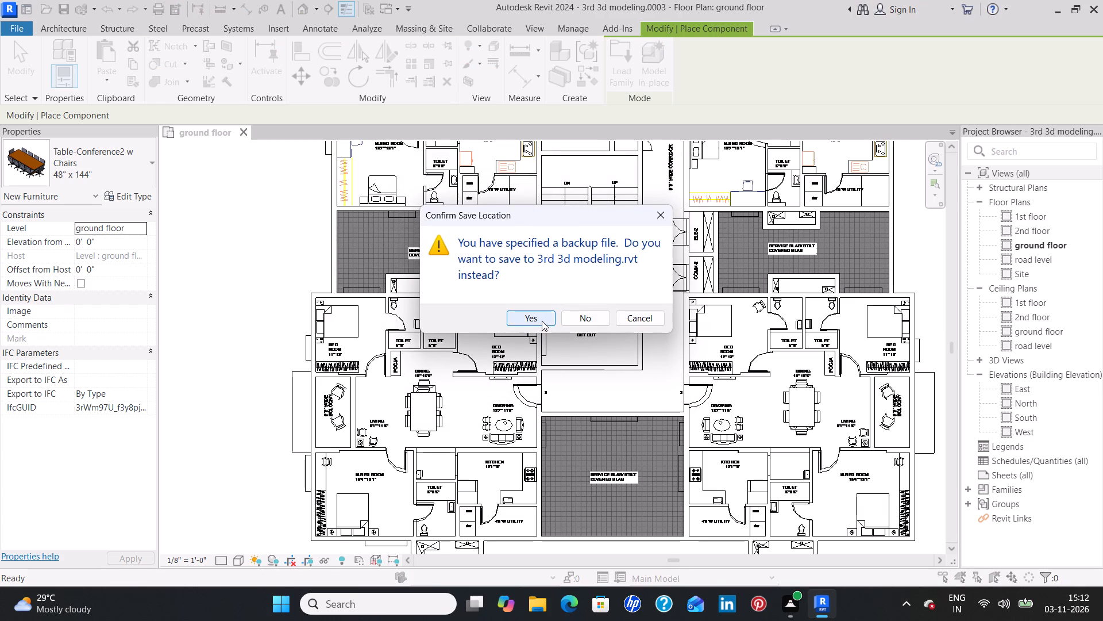
click(576, 318)
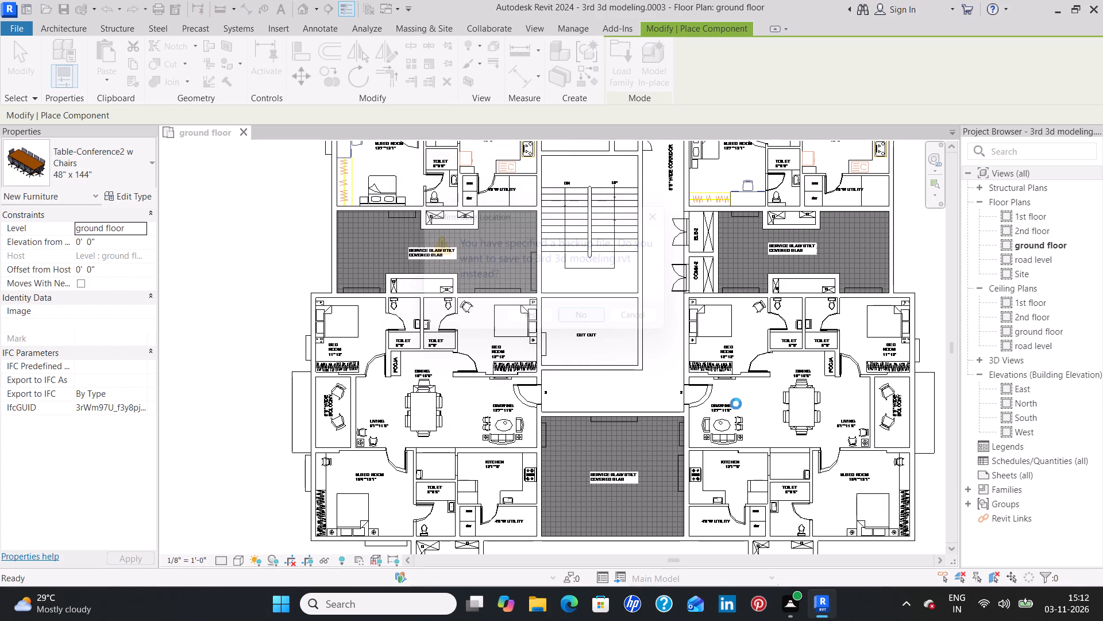
Nudge the dining table in the flat at entrance 3 about 8" toward the Dining label and 2" toward the drawing room.
scroll(808, 408, up, 1)
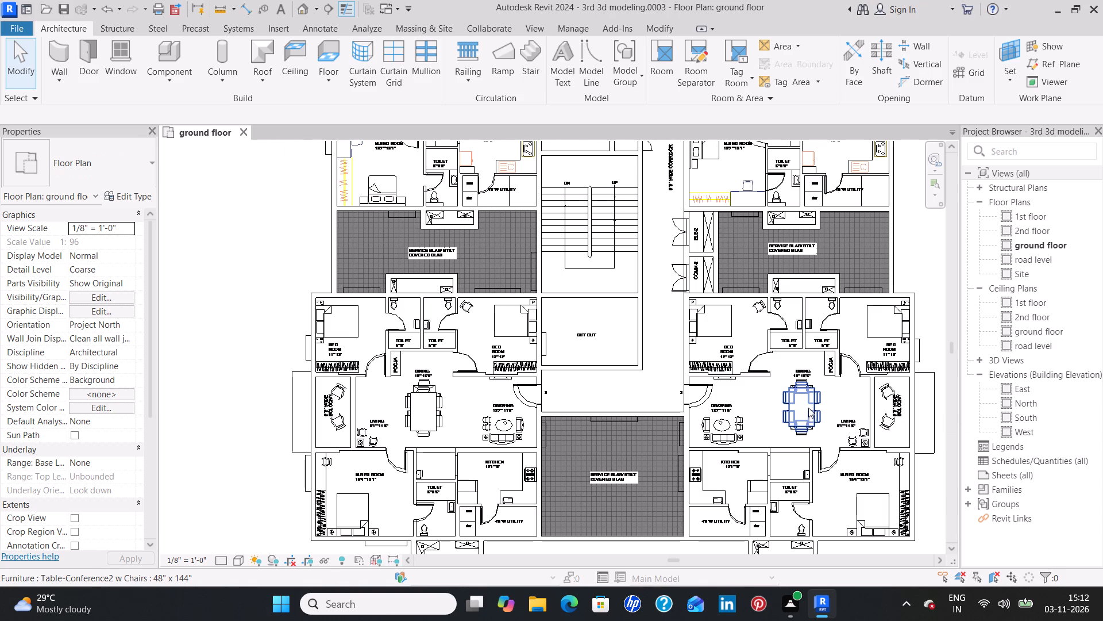
scroll(808, 408, up, 5)
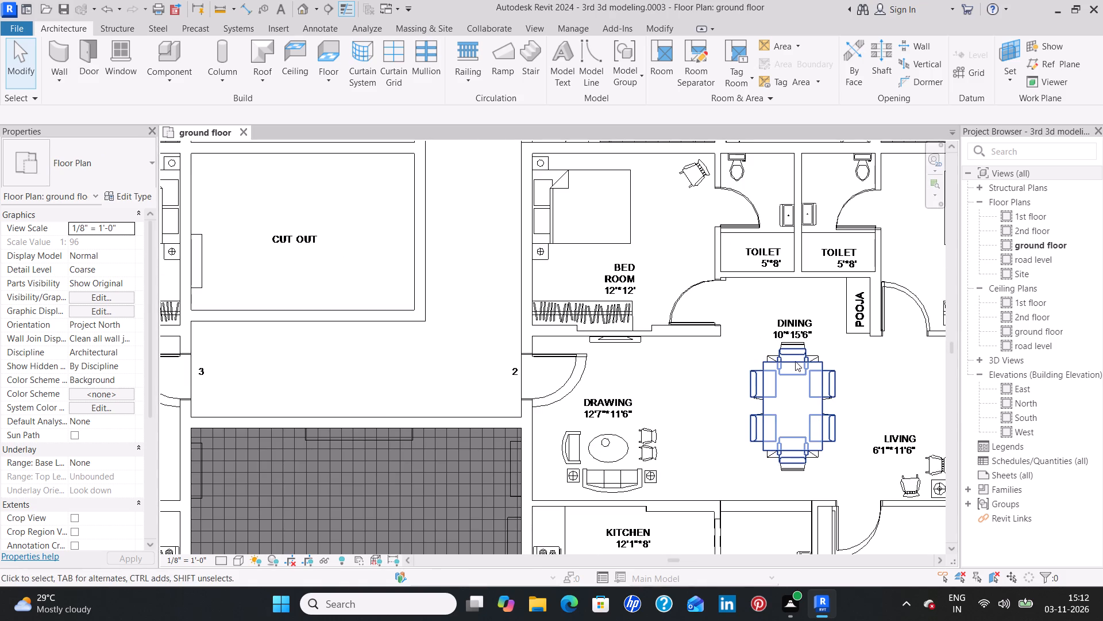
scroll(369, 398, down, 2)
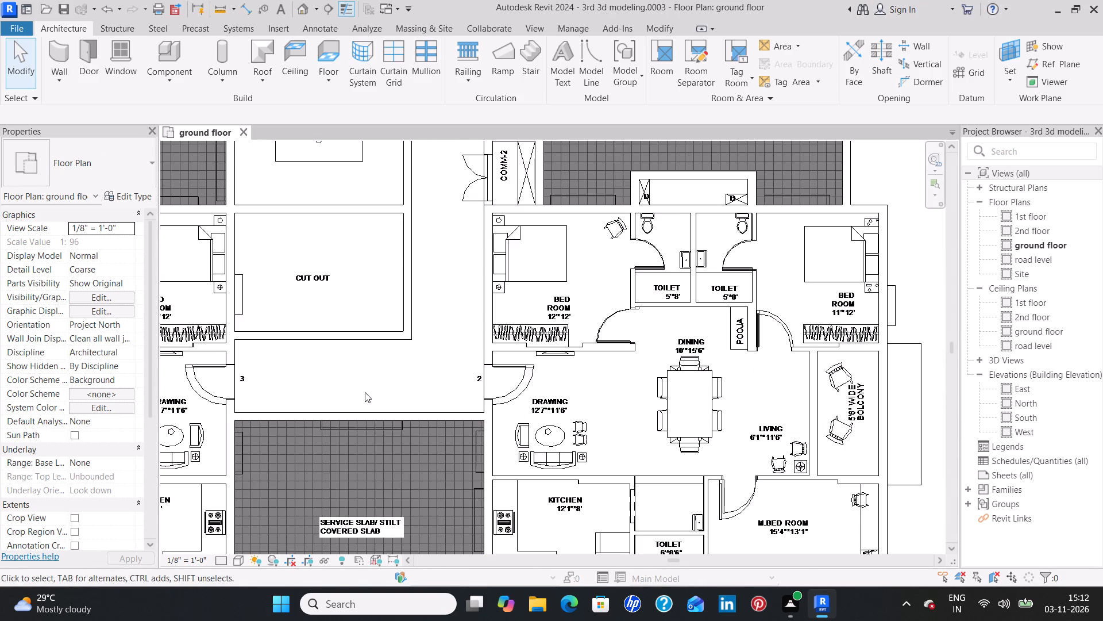
scroll(356, 390, down, 2)
middle_drag(319, 377, 563, 362)
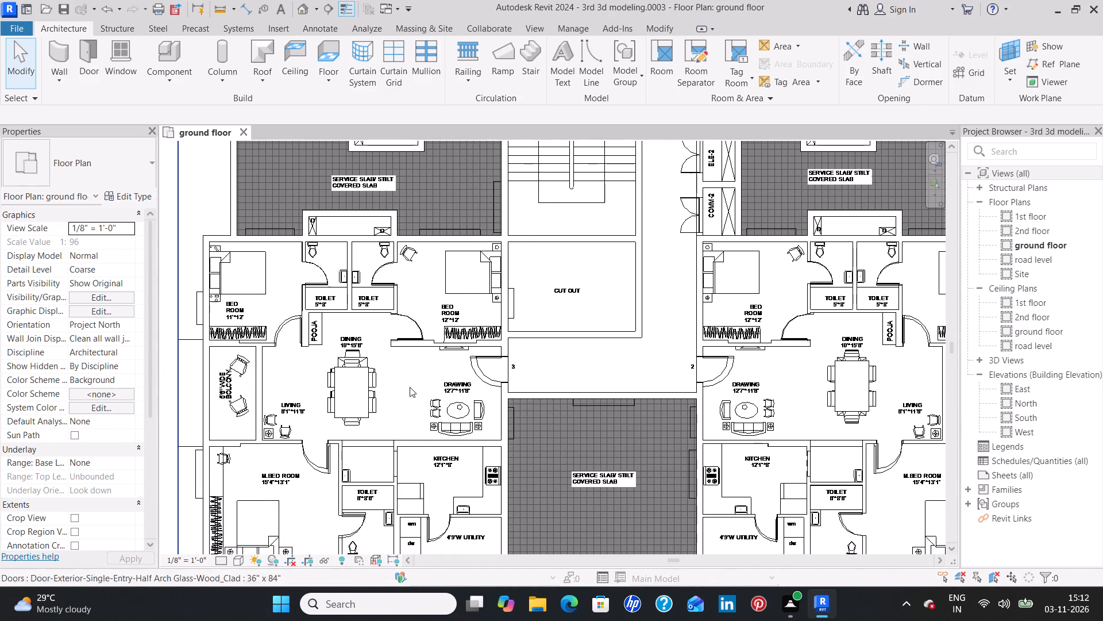
click(346, 384)
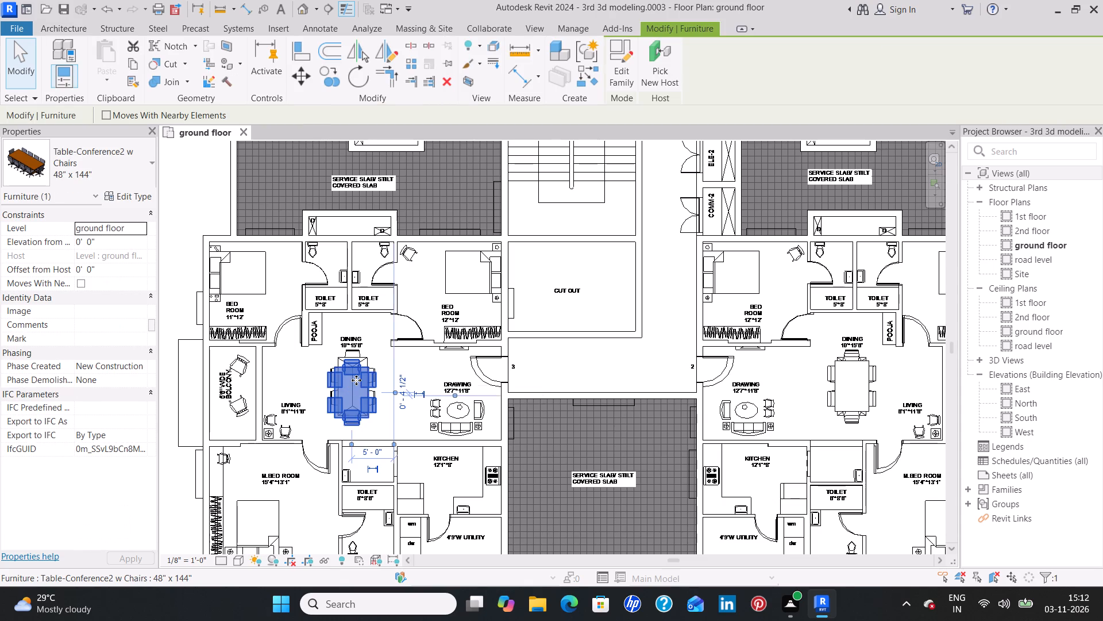
scroll(356, 380, up, 6)
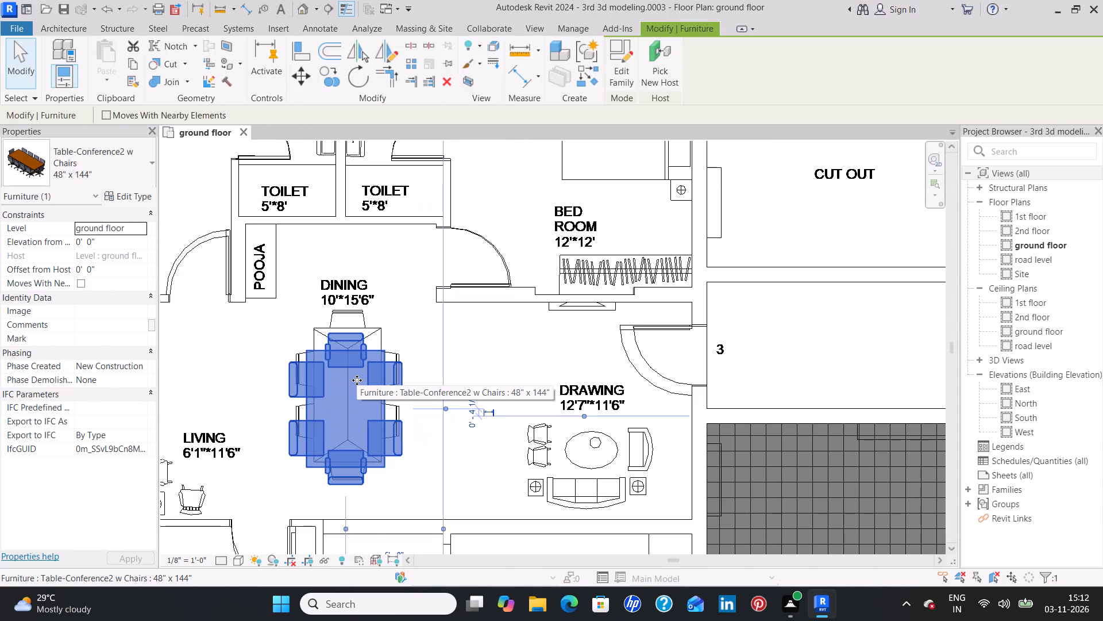
key(Up)
key(Up)
key(Up)
key(Up)
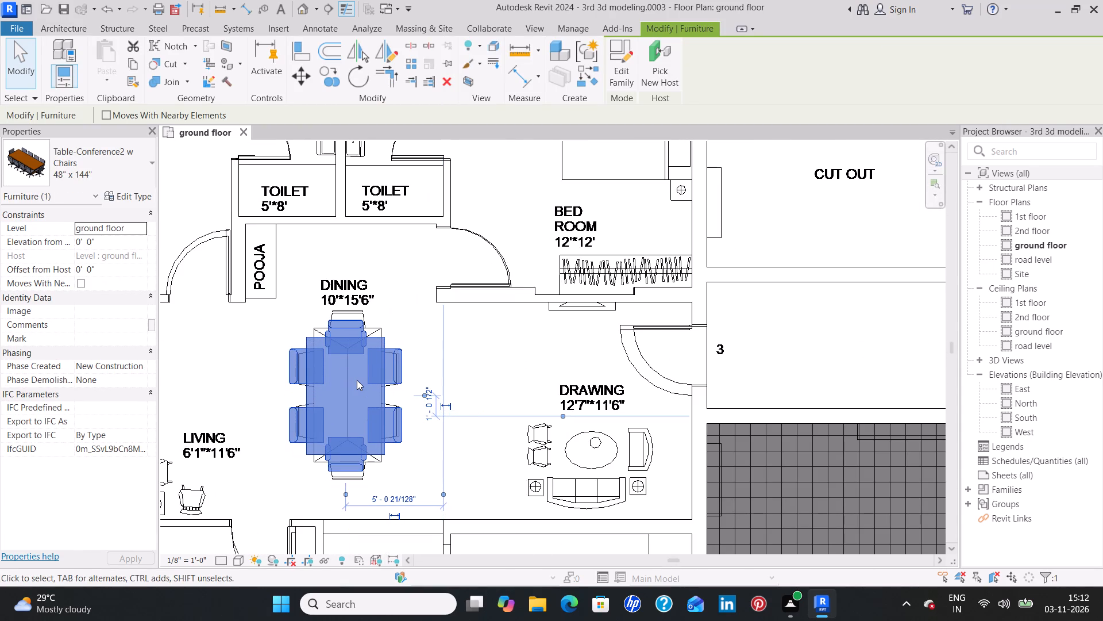
key(Up)
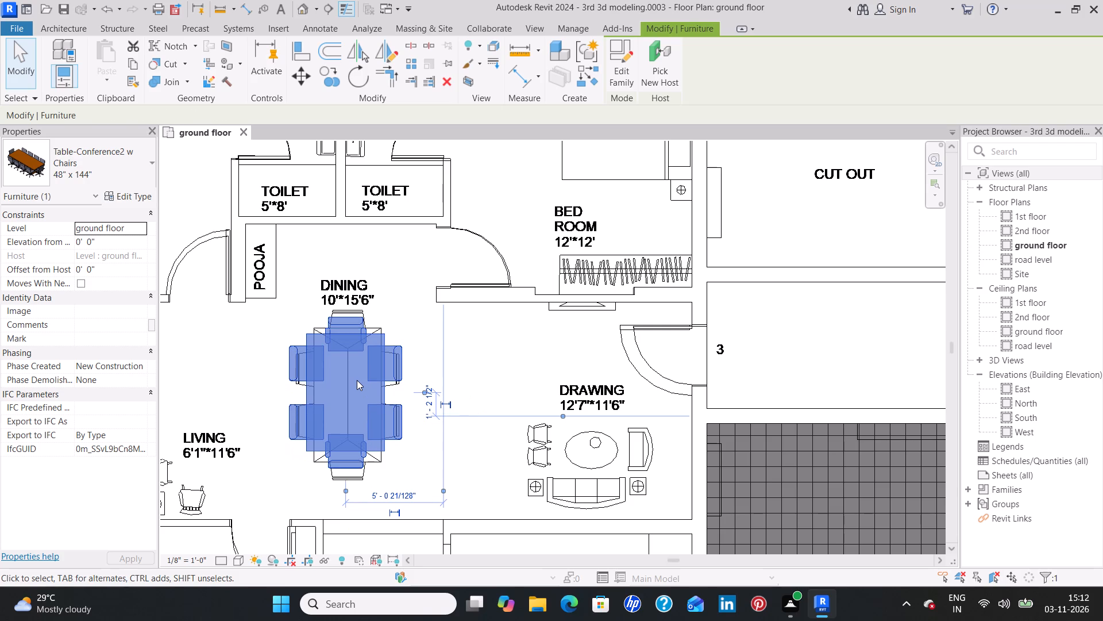
key(Down)
key(Right)
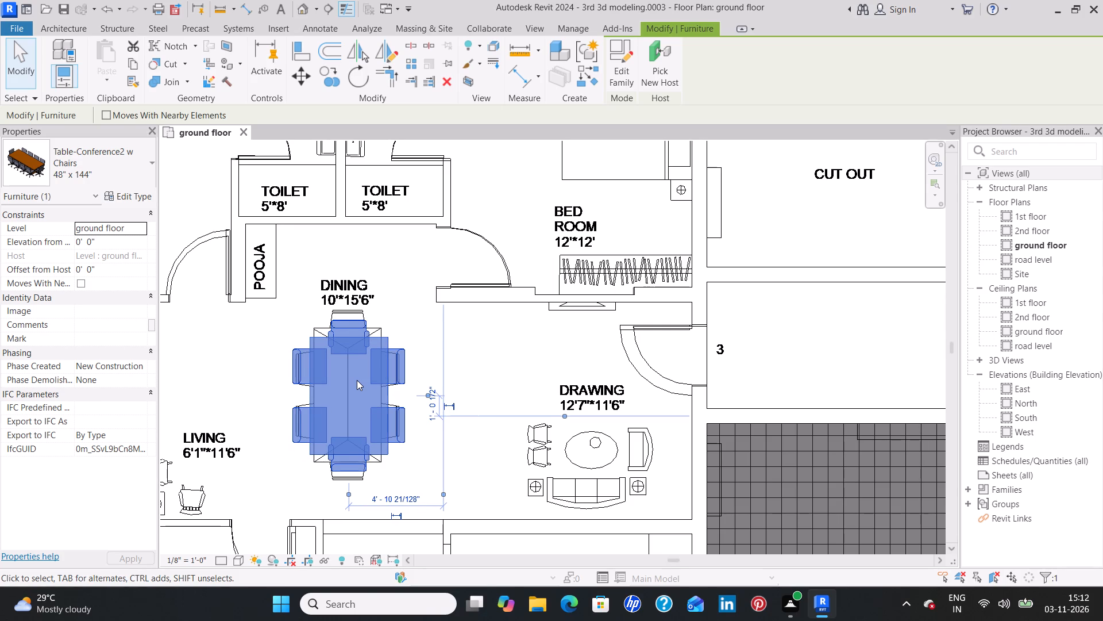
click(288, 347)
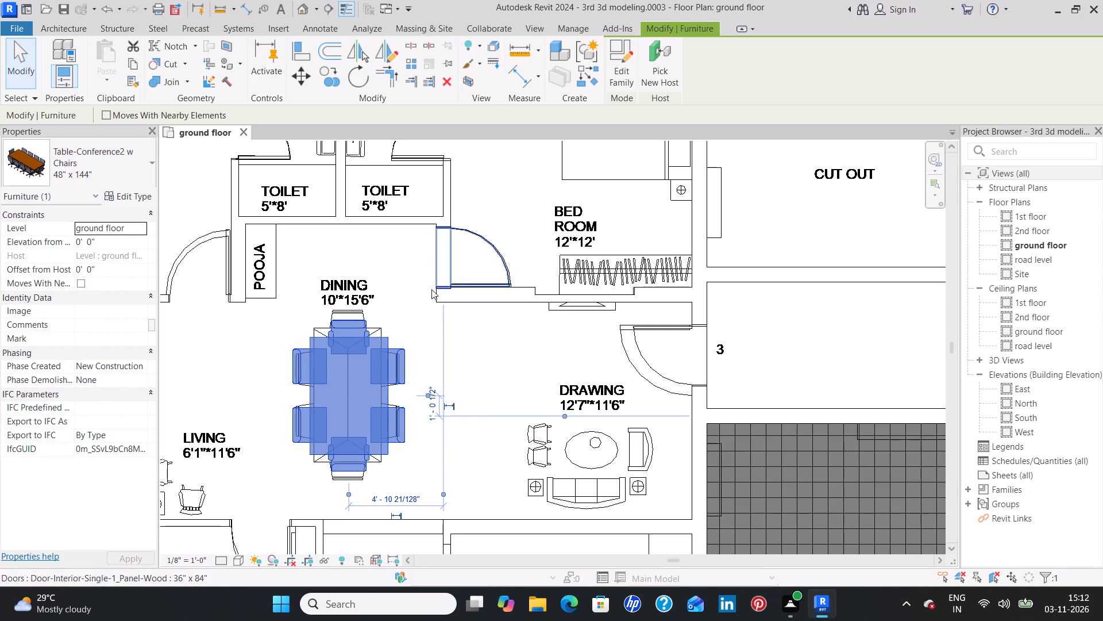
click(412, 290)
Nudge the dining table in the flat at entrance 4 about 4" toward the drawing room.
scroll(402, 297, down, 5)
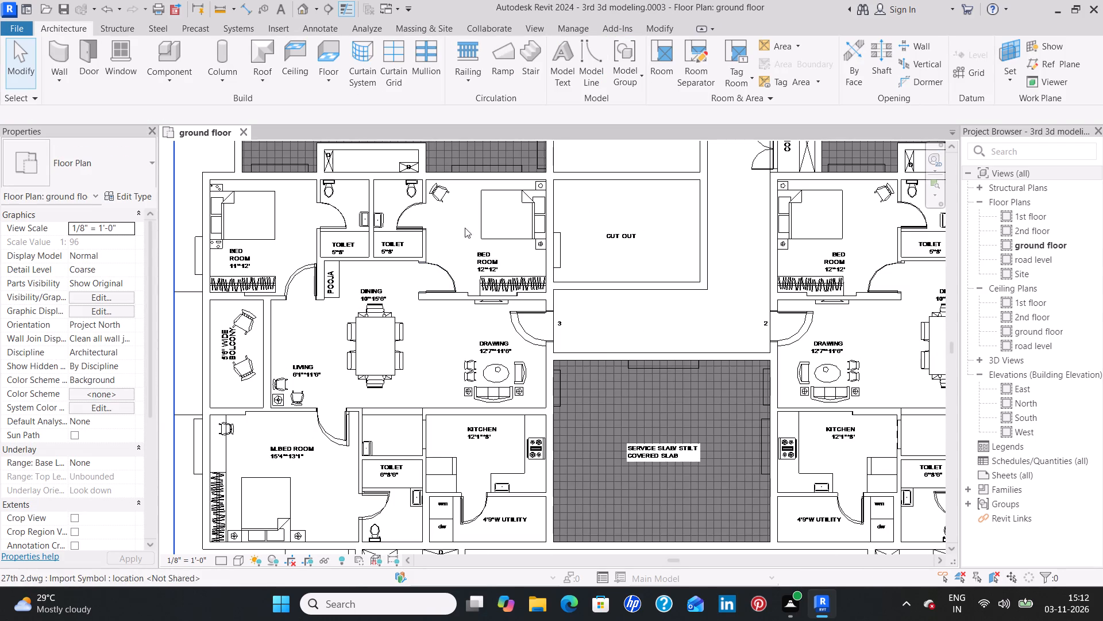
middle_drag(453, 227, 417, 490)
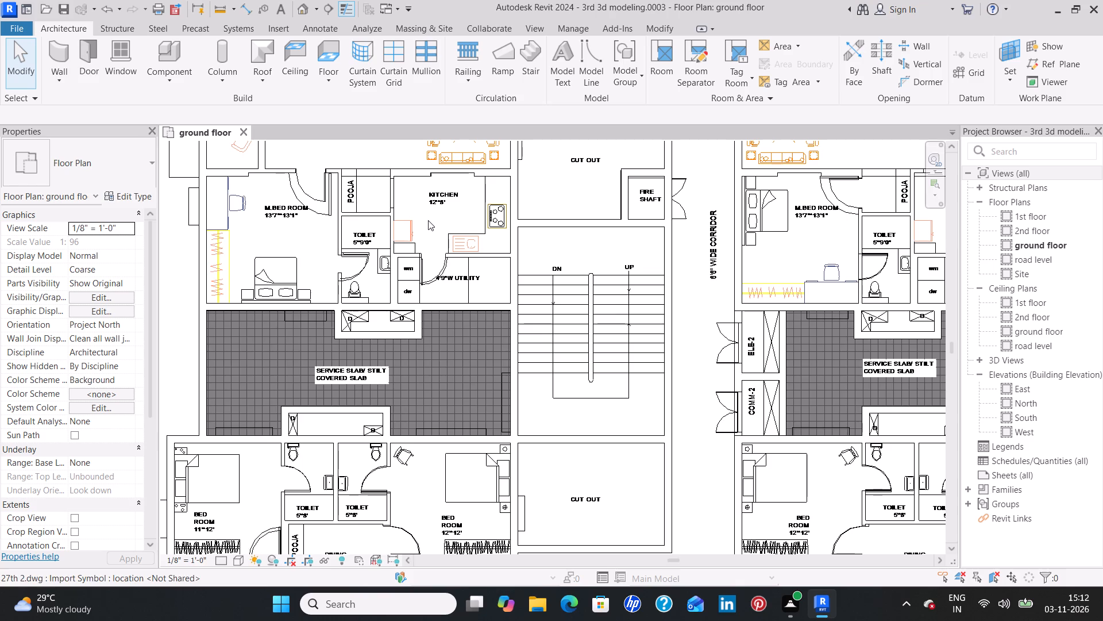
middle_drag(426, 216, 431, 427)
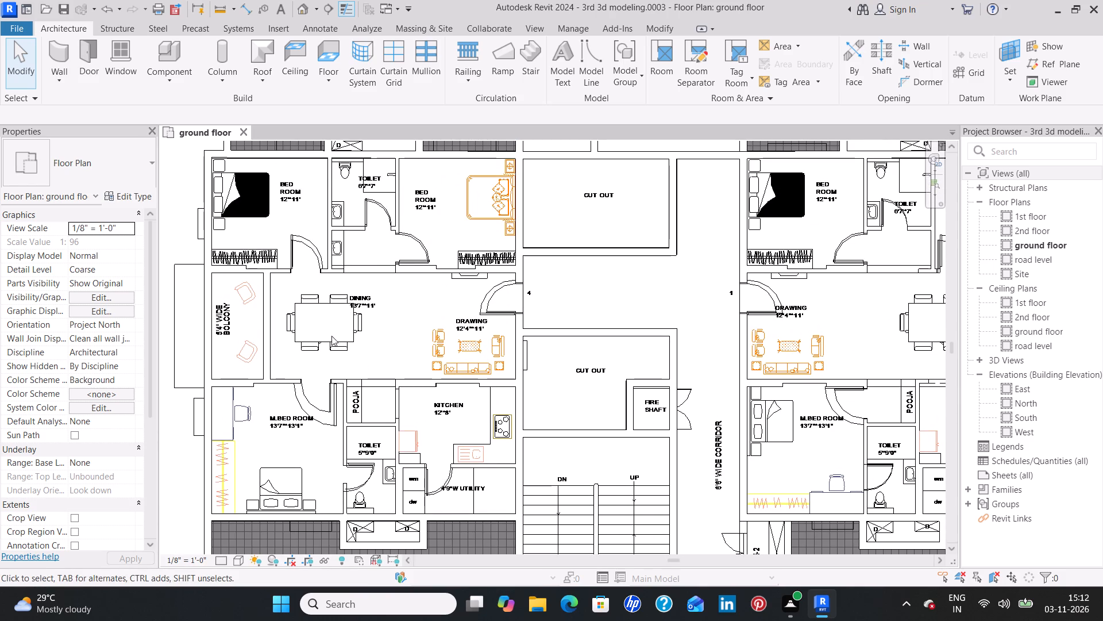
click(338, 333)
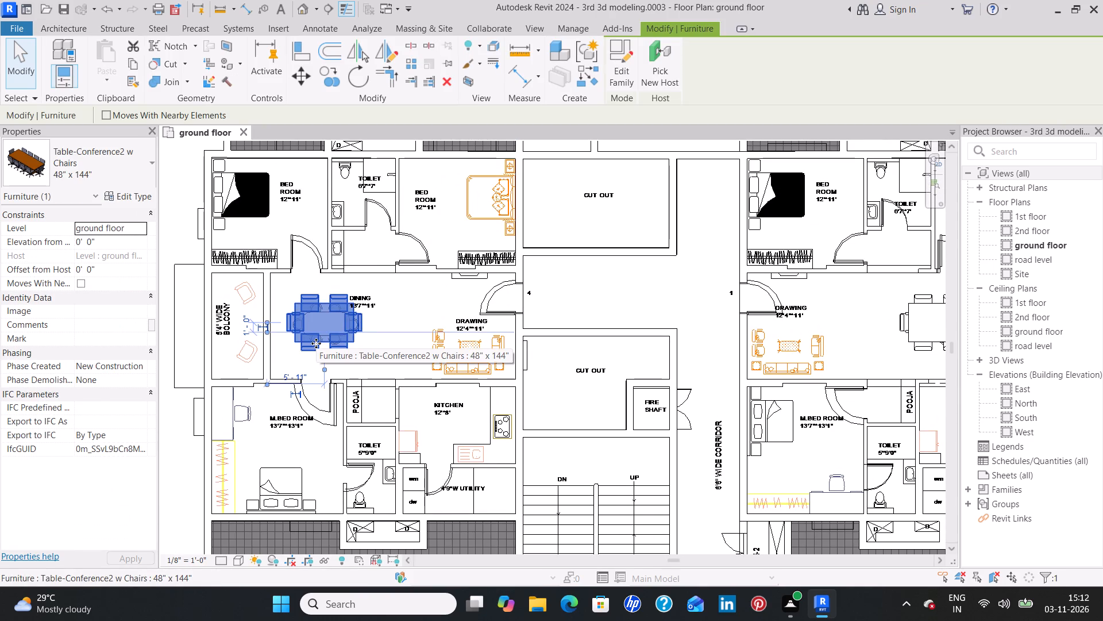
key(Right)
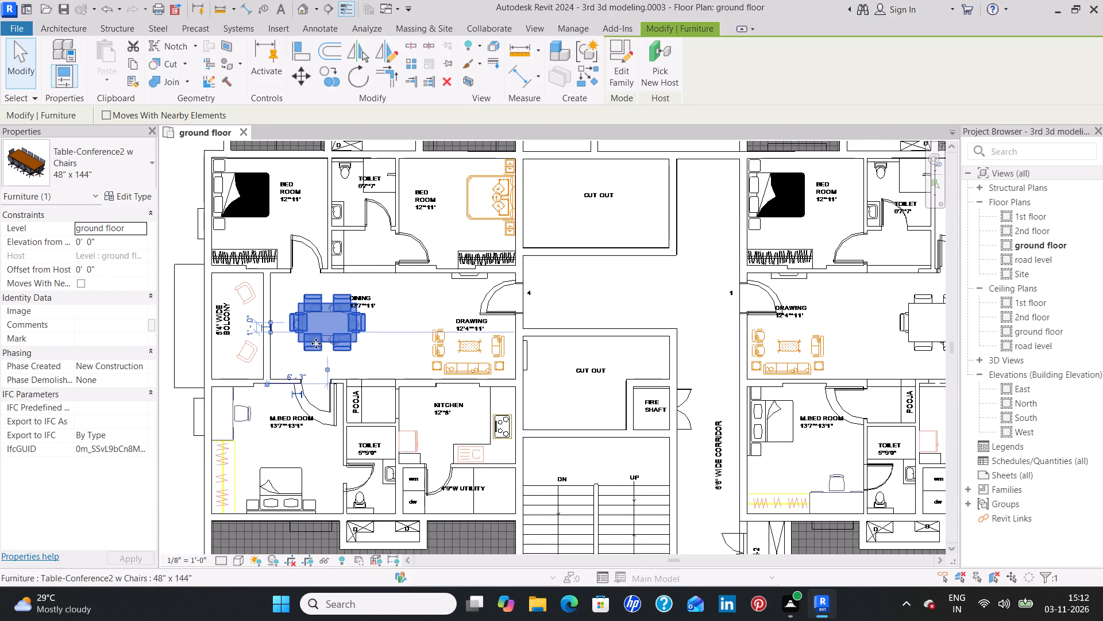
click(649, 301)
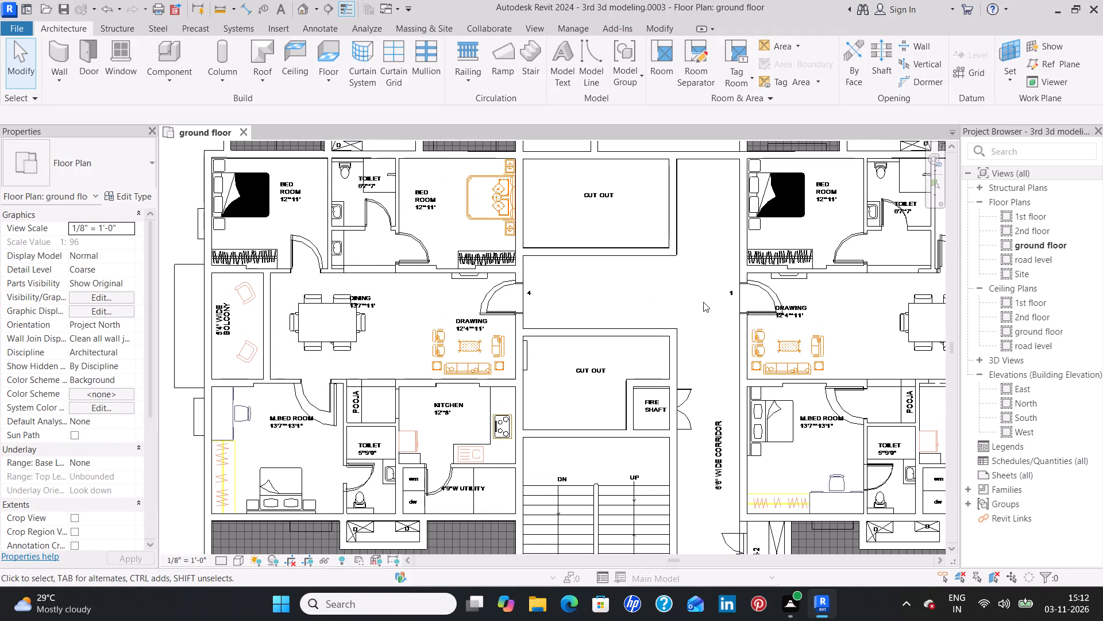
Nudge the dining table in the flat at entrance 1 one increment toward the drawing room.
middle_drag(703, 302, 465, 329)
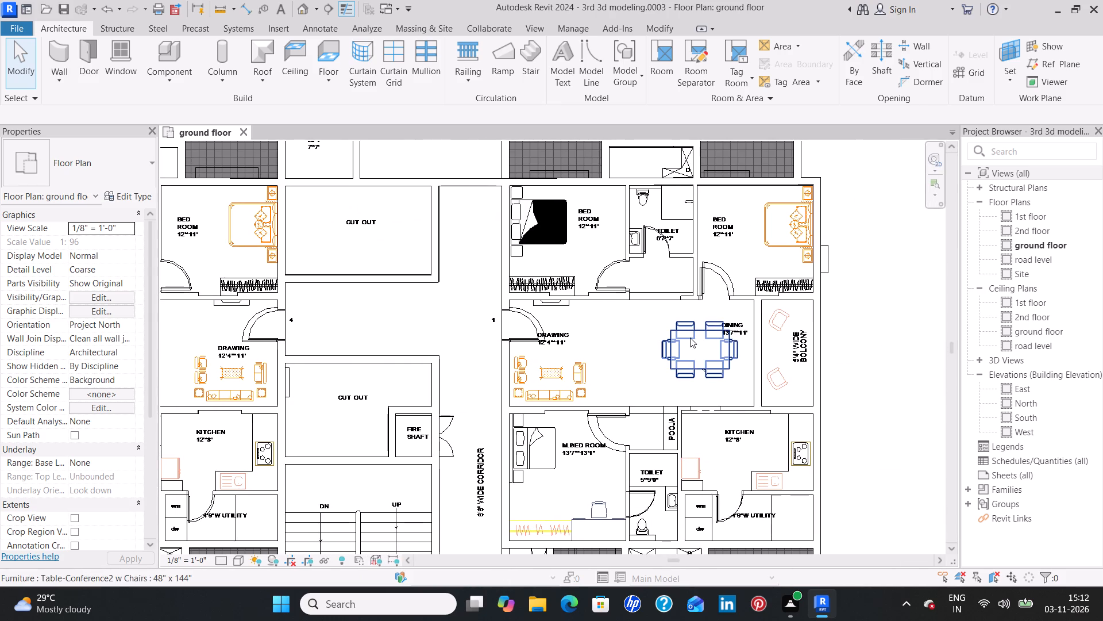
click(690, 338)
key(Left)
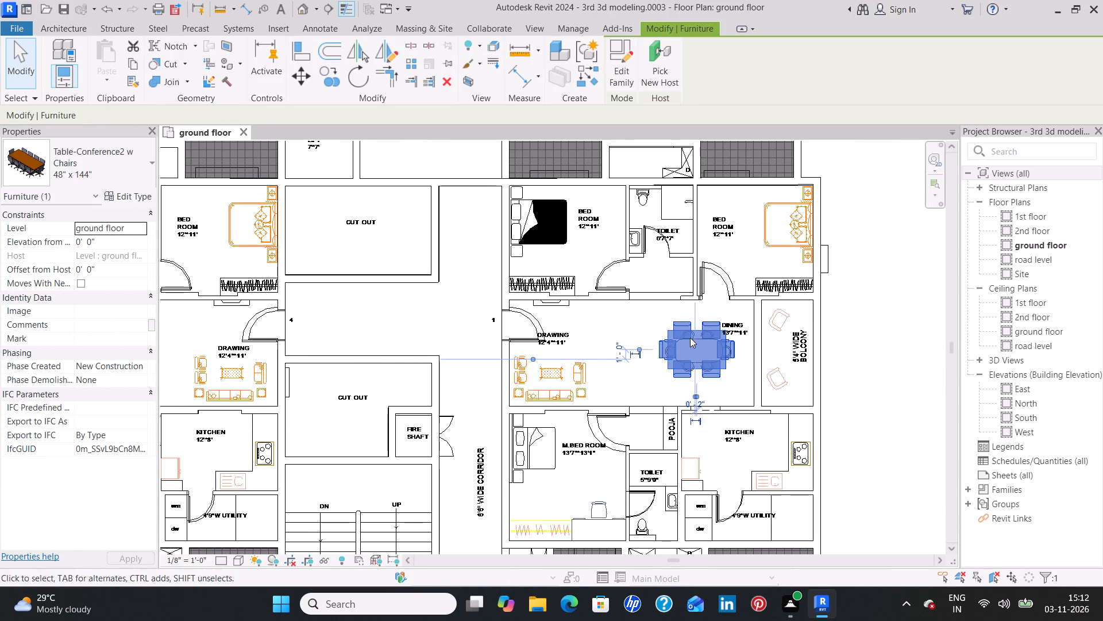
click(627, 323)
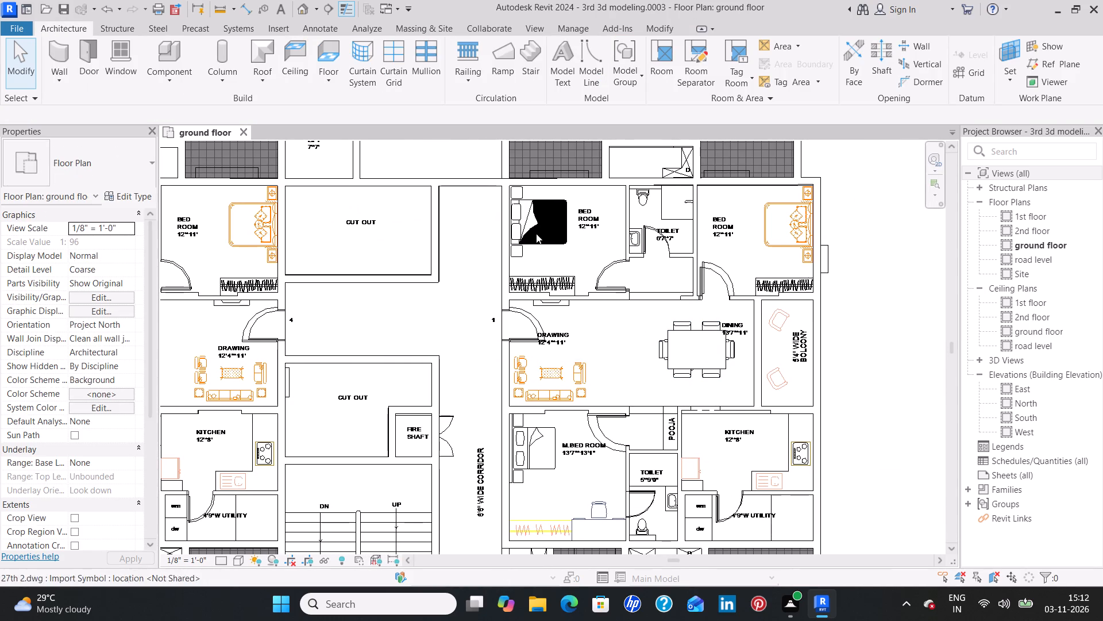
Duplicate the type of the dining table in the flat at entrance 10 as 48" x 144" 2.
scroll(460, 215, down, 3)
middle_drag(459, 190, 459, 231)
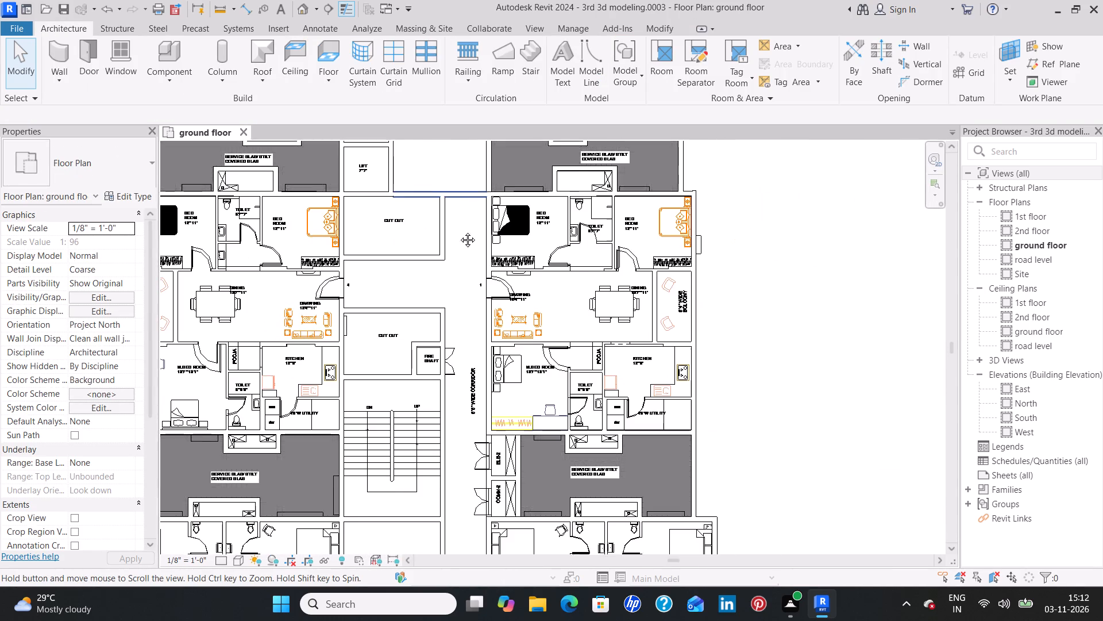
middle_drag(459, 231, 435, 498)
scroll(577, 321, up, 7)
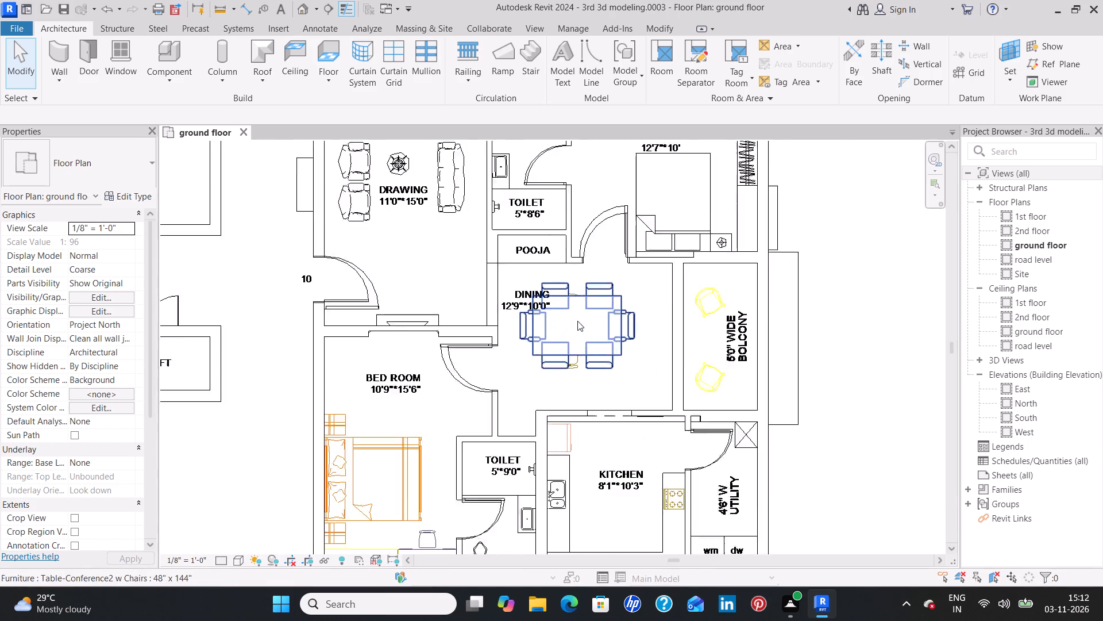
scroll(577, 321, up, 1)
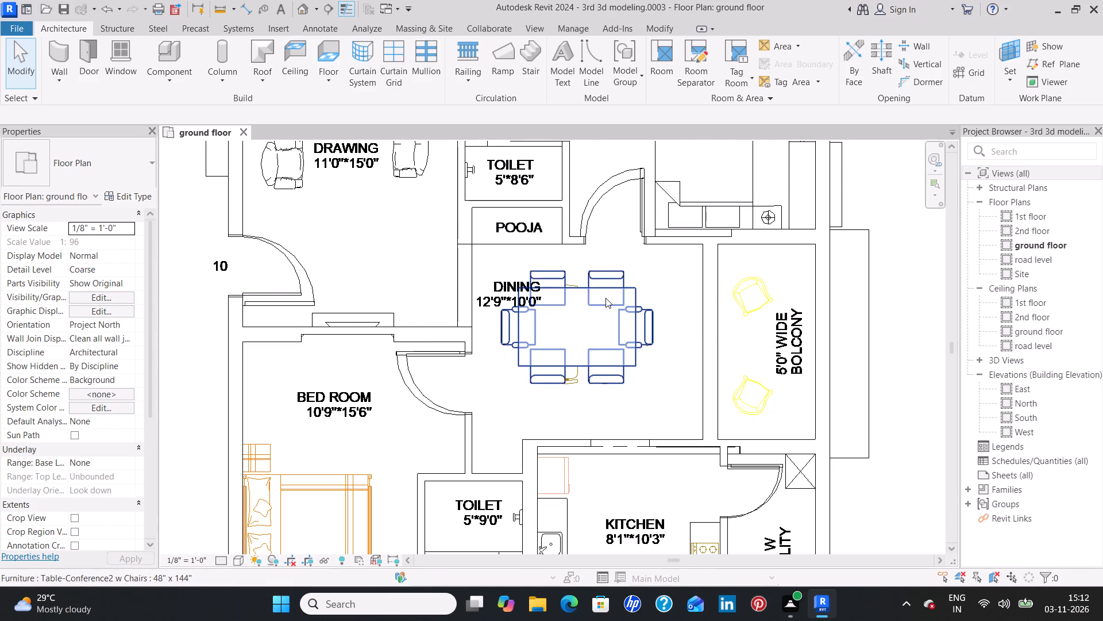
click(606, 298)
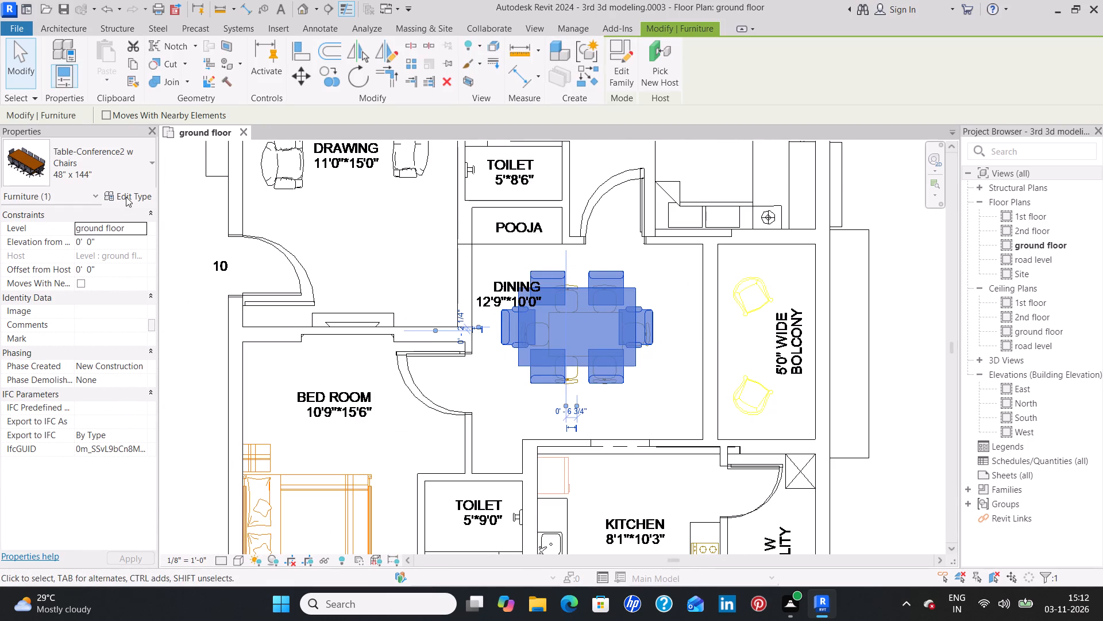
click(126, 197)
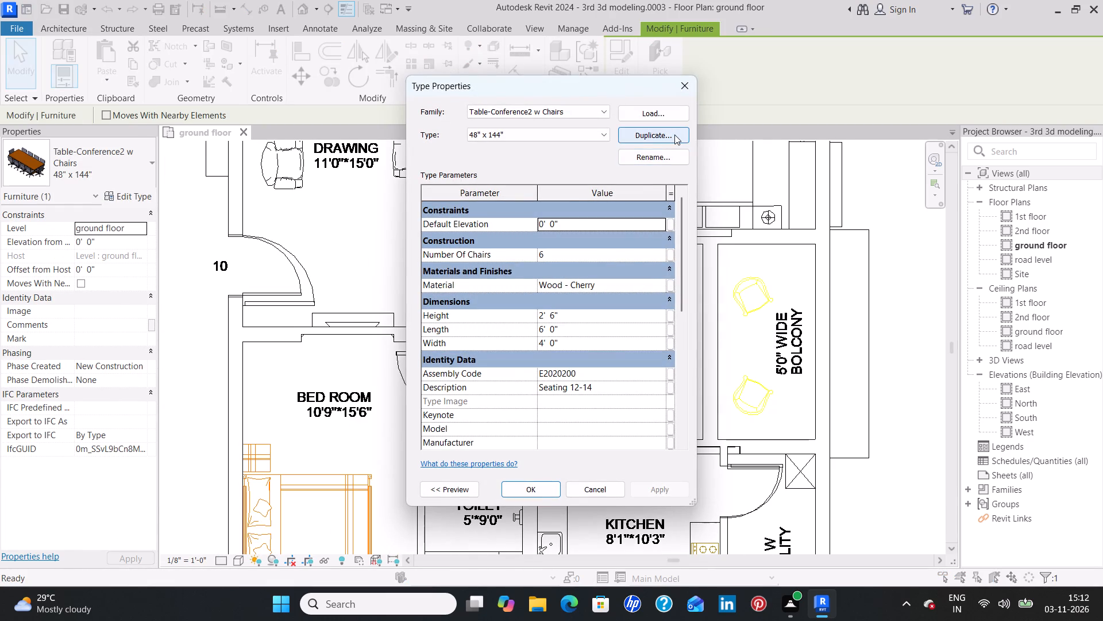
click(674, 135)
click(557, 327)
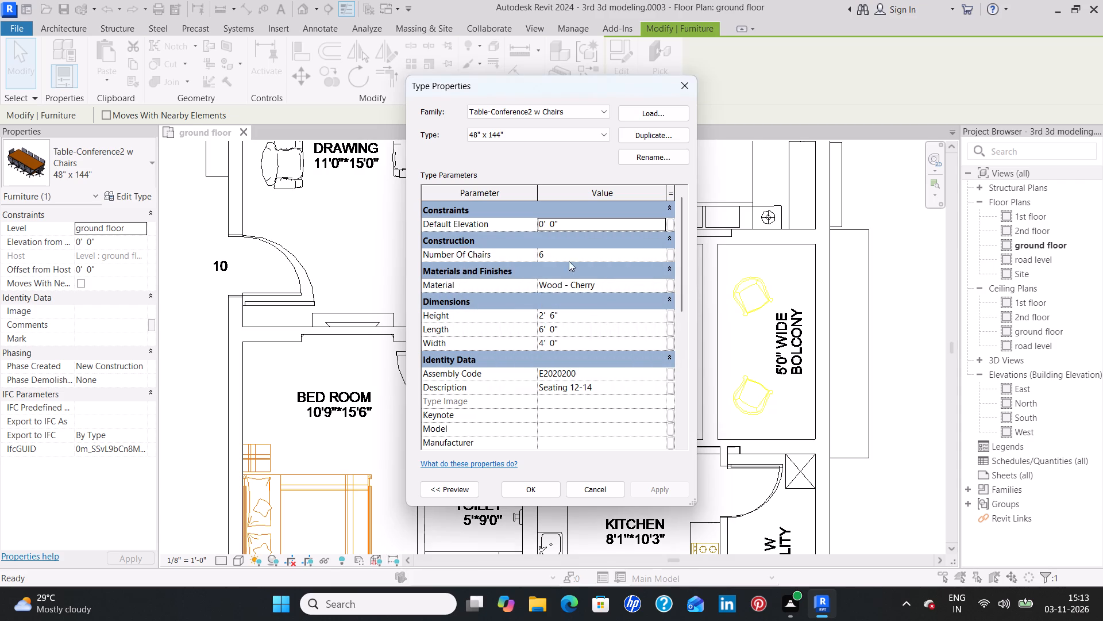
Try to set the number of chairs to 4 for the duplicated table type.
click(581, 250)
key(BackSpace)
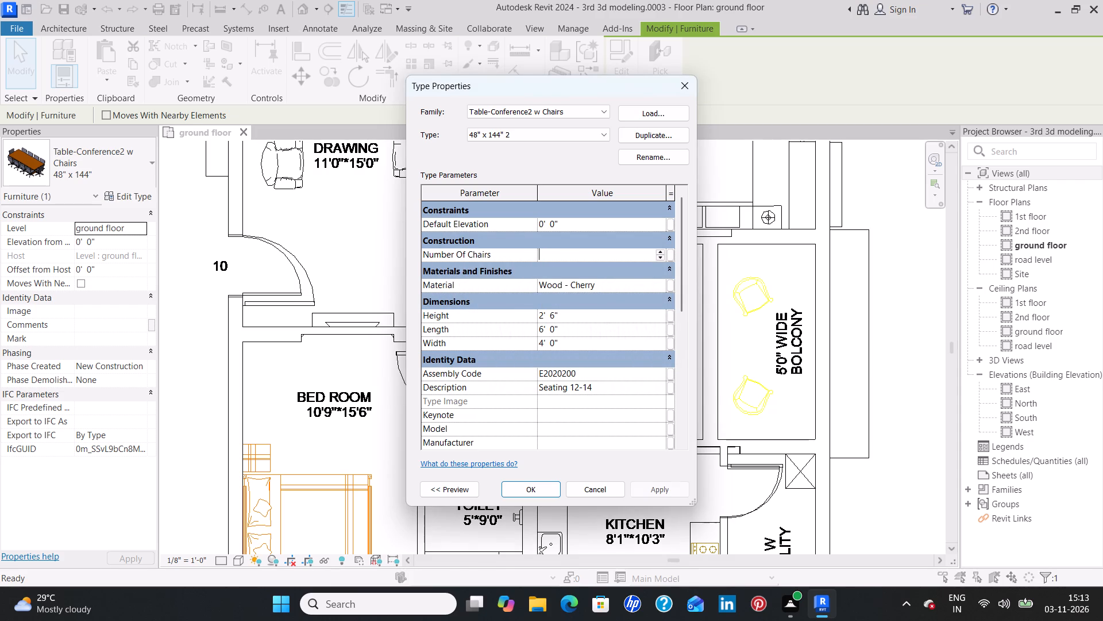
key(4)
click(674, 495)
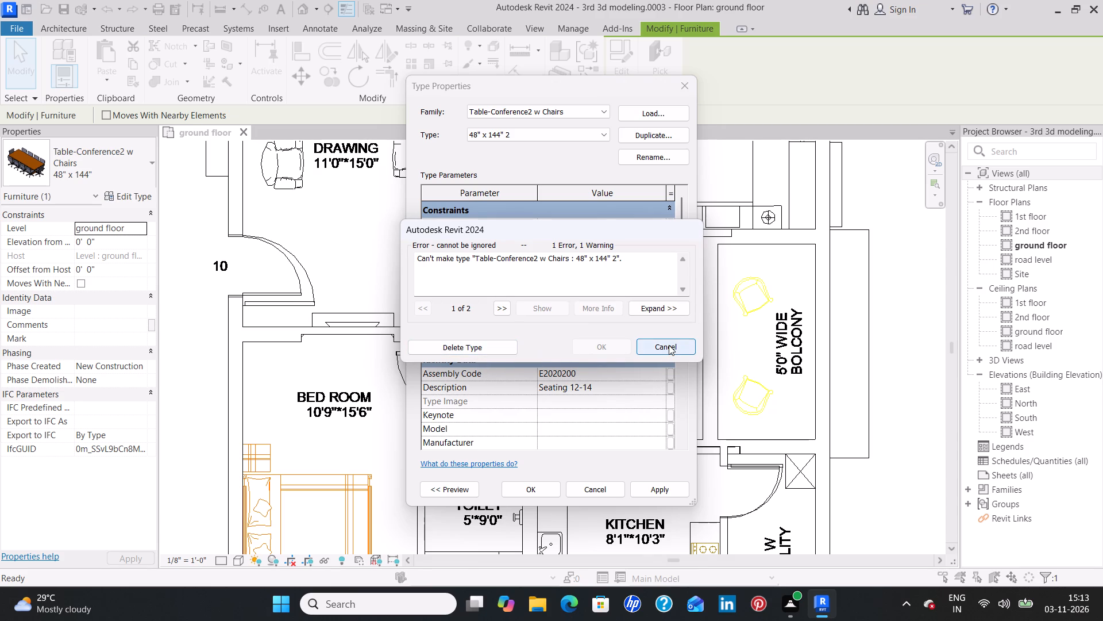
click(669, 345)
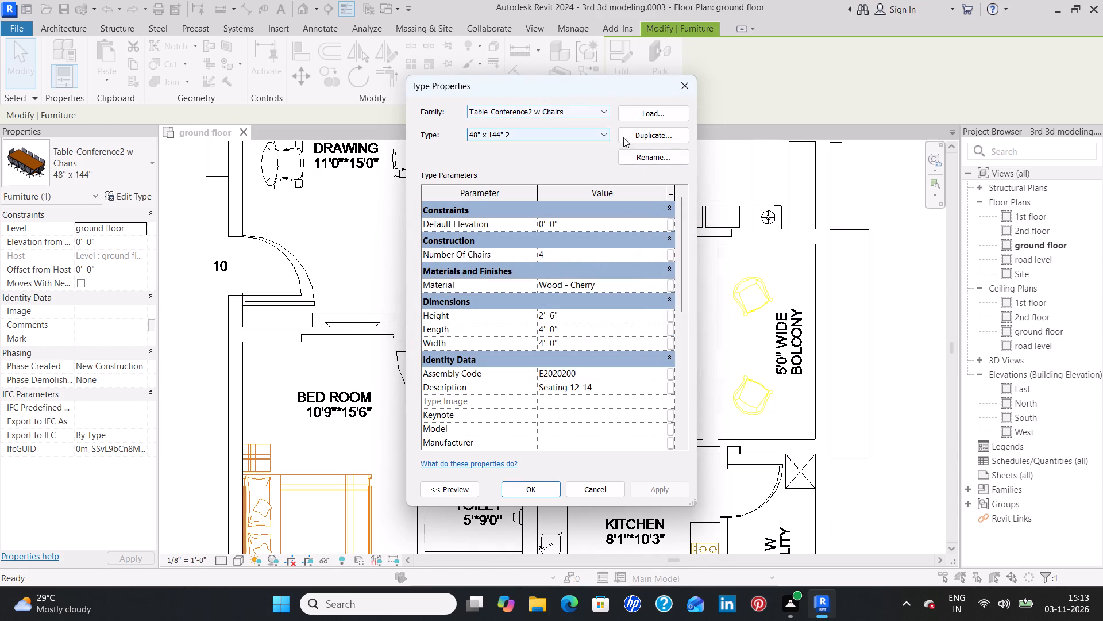
Rename the duplicated table type as dining table and accept the type properties.
click(639, 162)
click(593, 301)
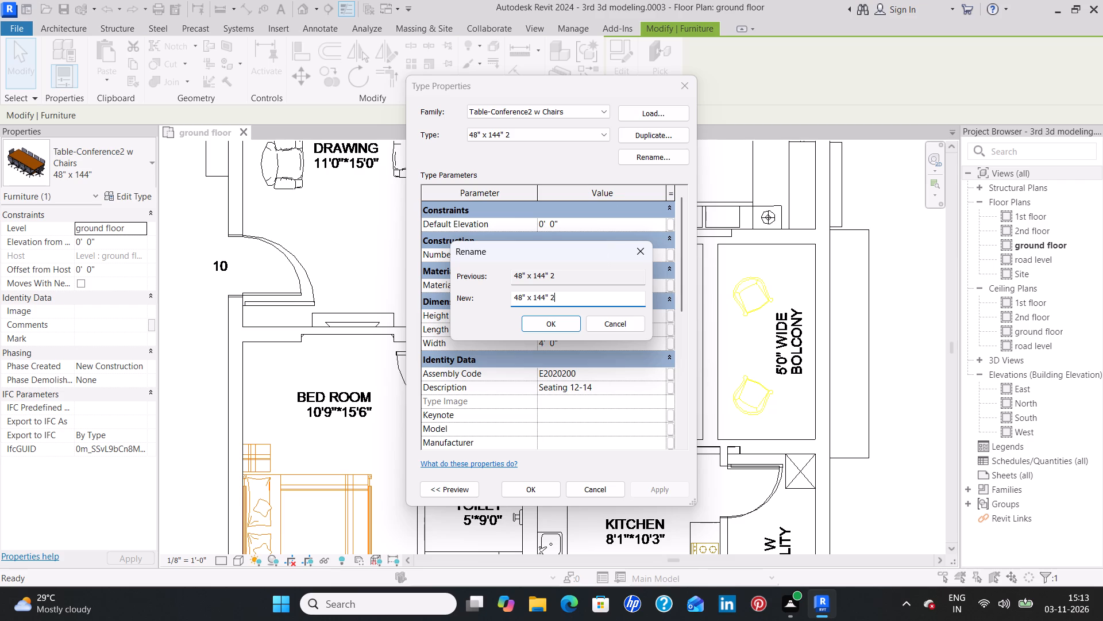
key(BackSpace)
key(BackSpace)
key(BackSpace)
key(BackSpace)
key(BackSpace)
key(BackSpace)
key(BackSpace)
key(BackSpace)
key(BackSpace)
key(BackSpace)
key(BackSpace)
key(BackSpace)
key(BackSpace)
key(BackSpace)
key(BackSpace)
text(dining table)
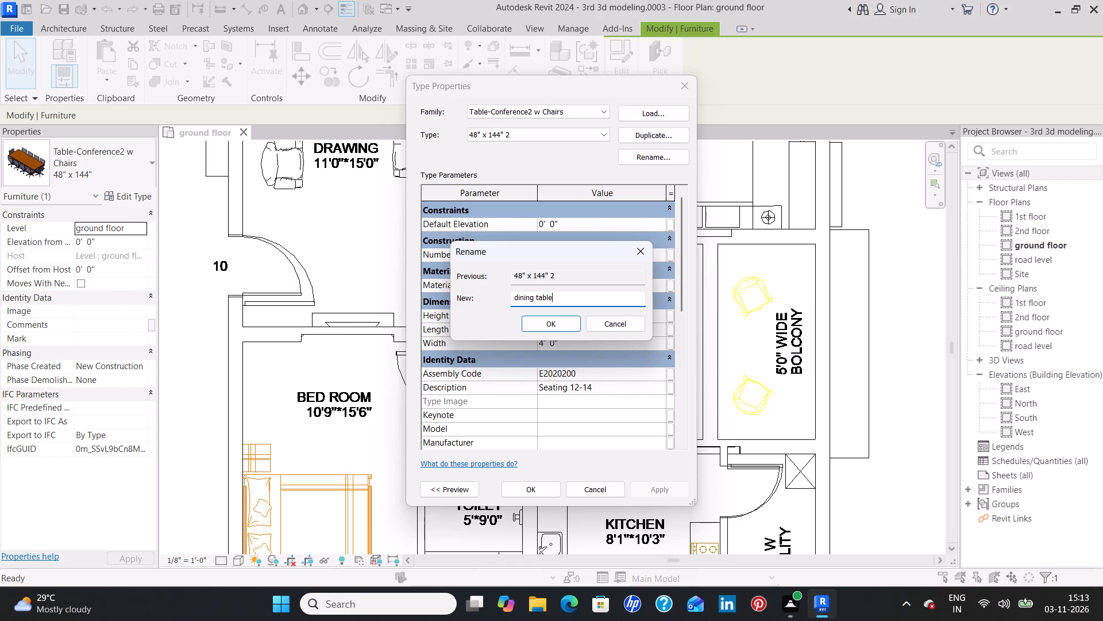
click(554, 321)
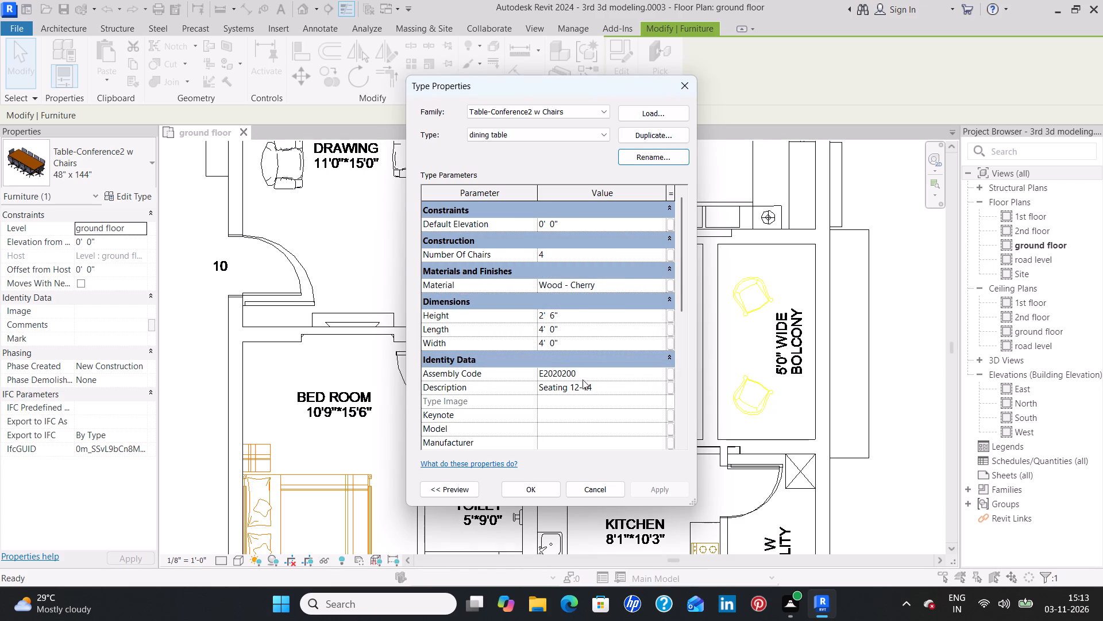
click(532, 488)
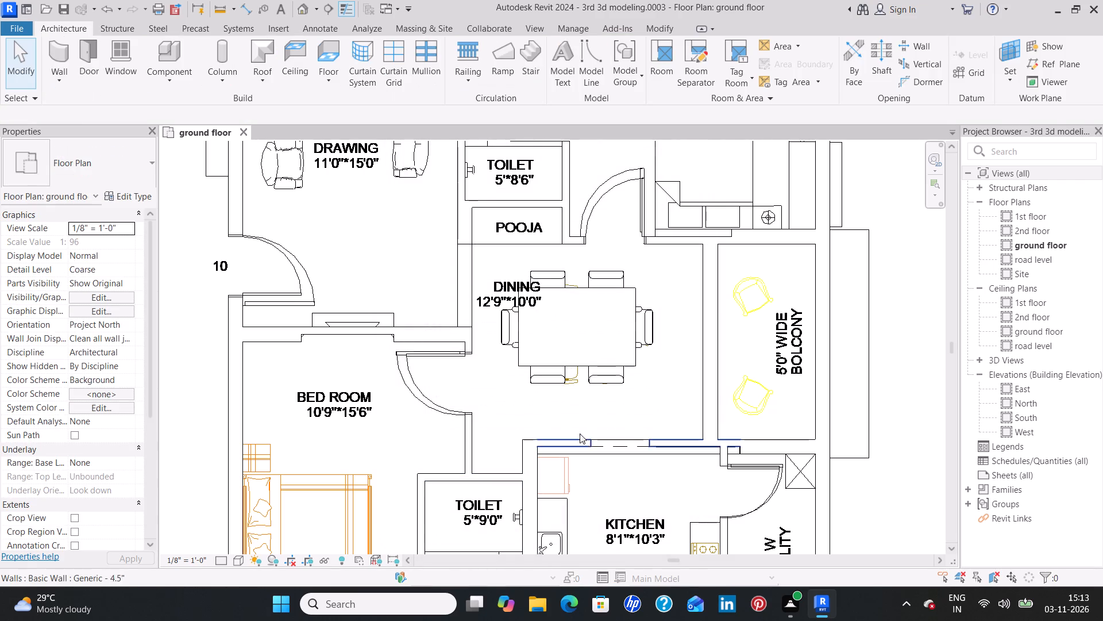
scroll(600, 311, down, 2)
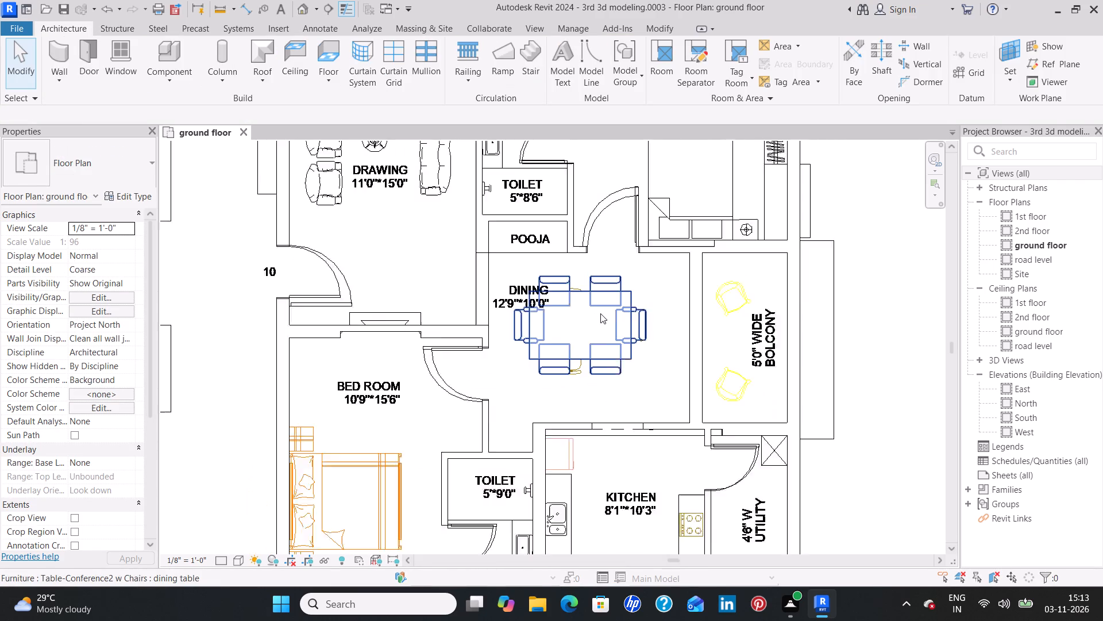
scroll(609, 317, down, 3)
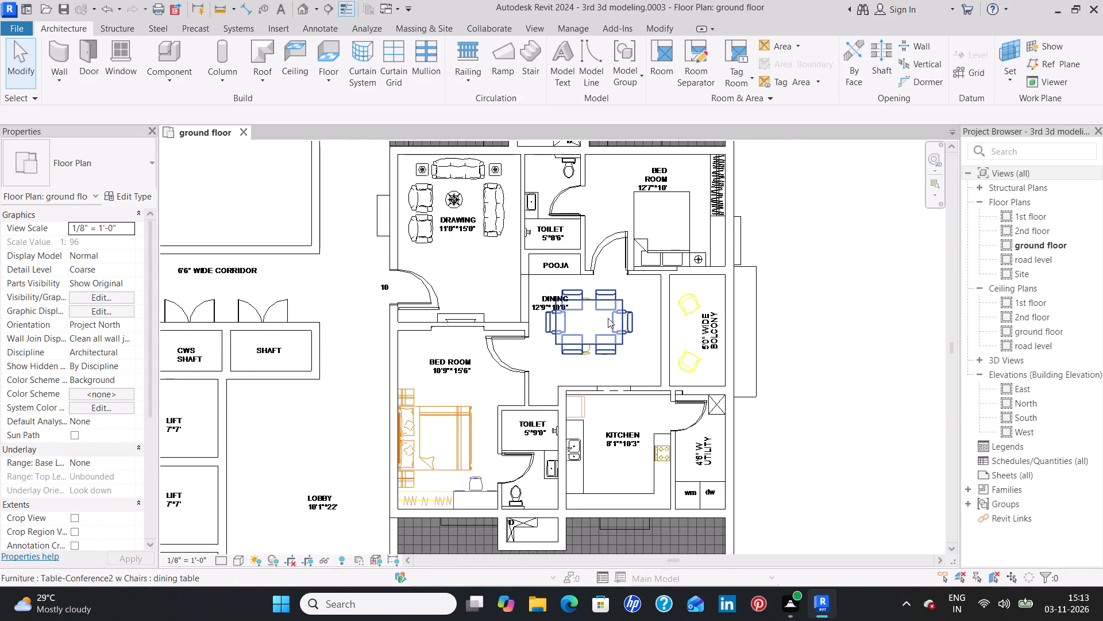
Select the dining table in the flat at entrance 10.
scroll(608, 318, down, 2)
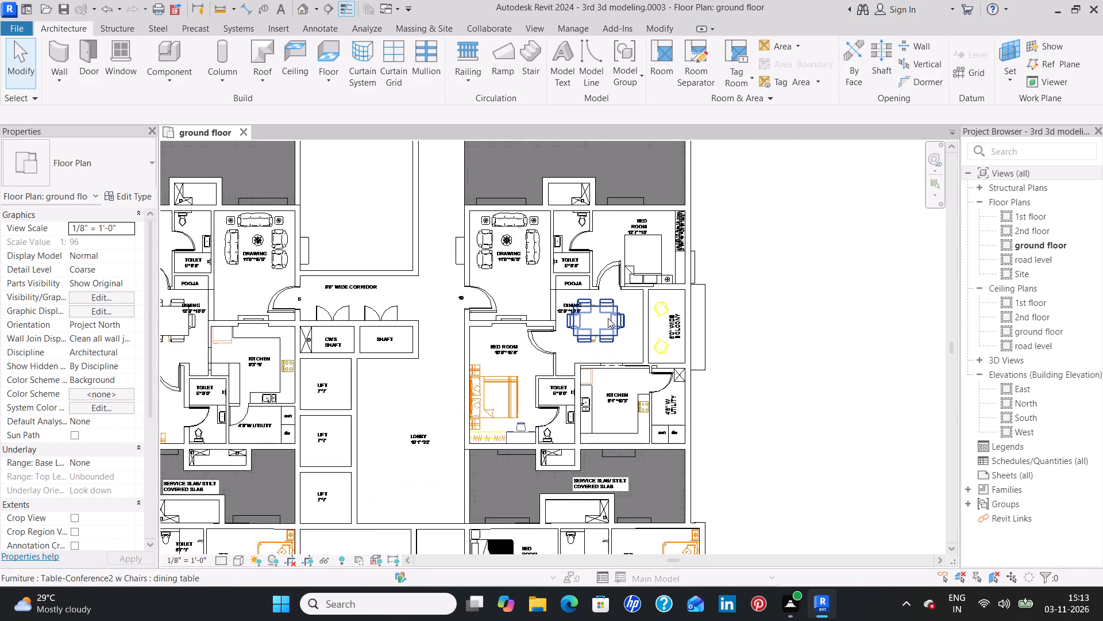
scroll(608, 318, down, 1)
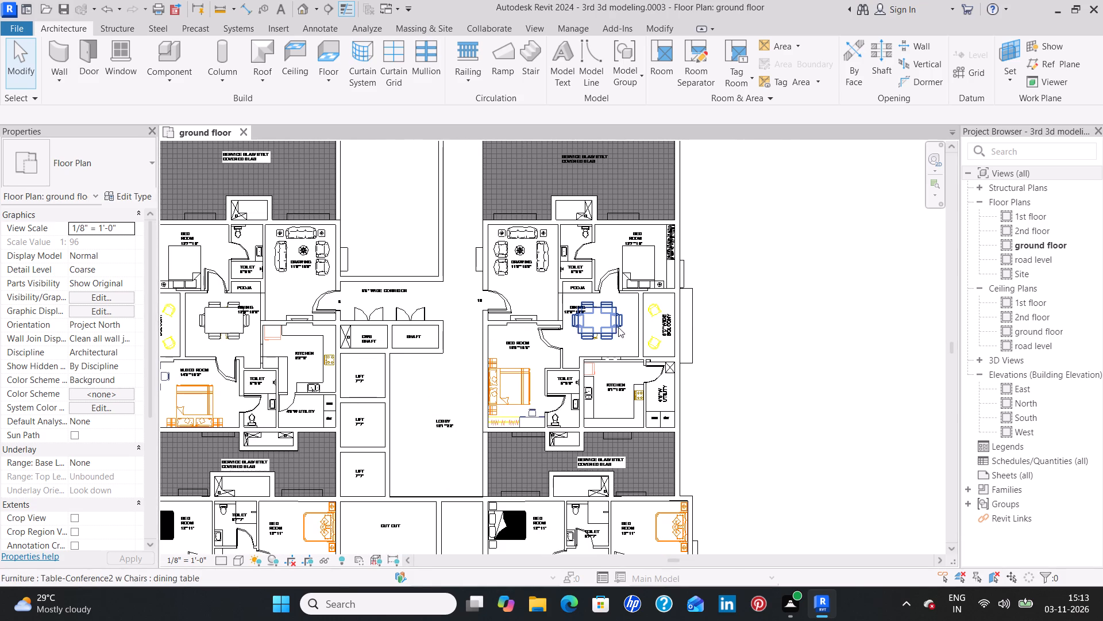
scroll(603, 330, up, 3)
click(606, 329)
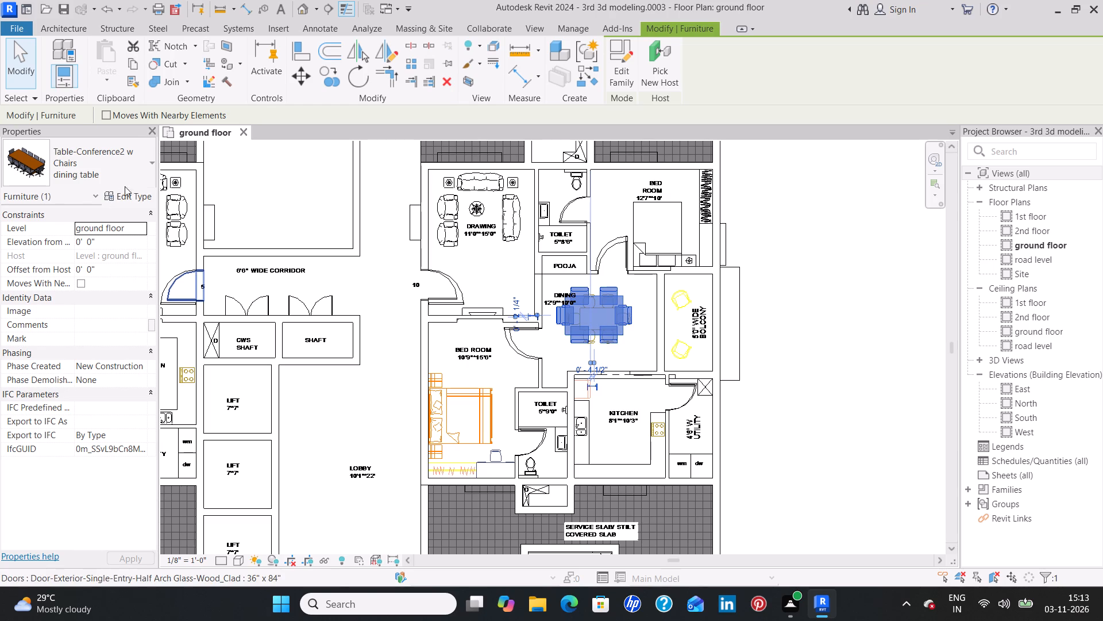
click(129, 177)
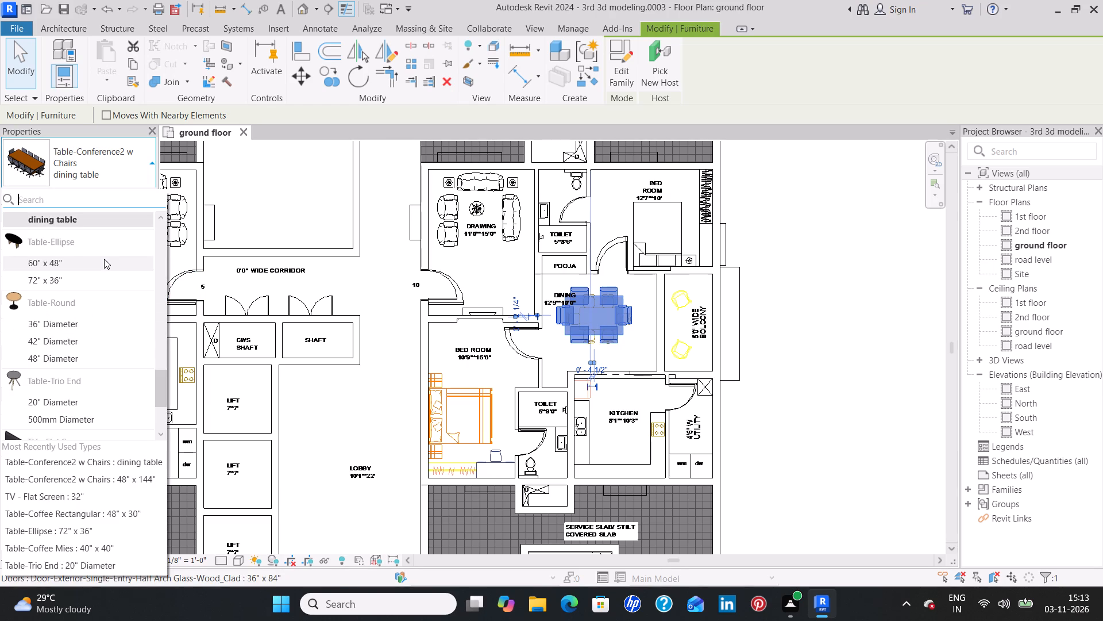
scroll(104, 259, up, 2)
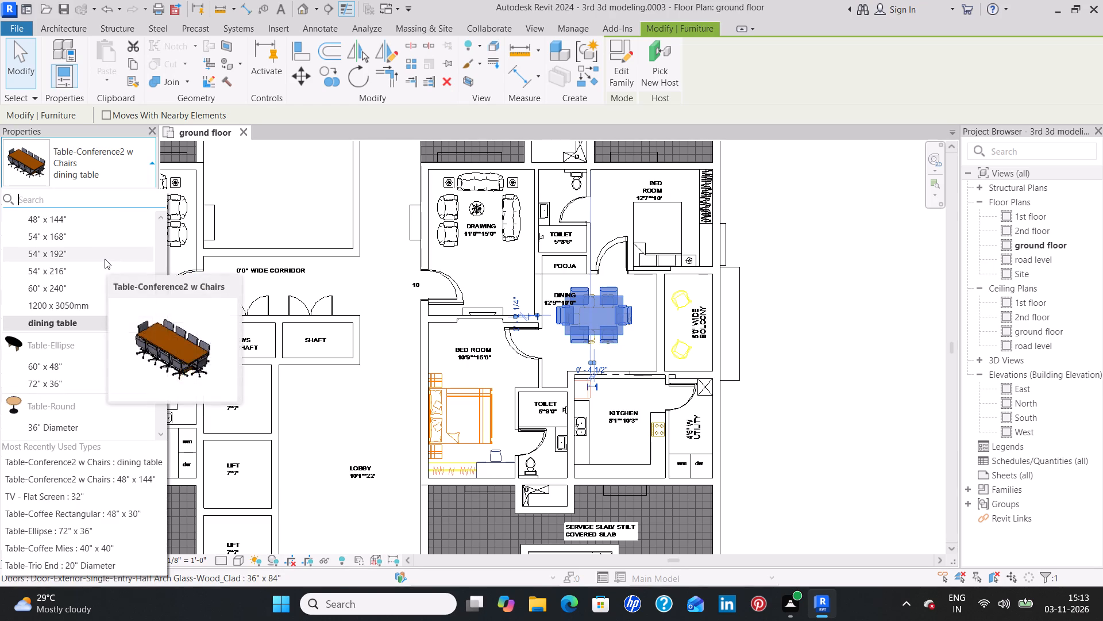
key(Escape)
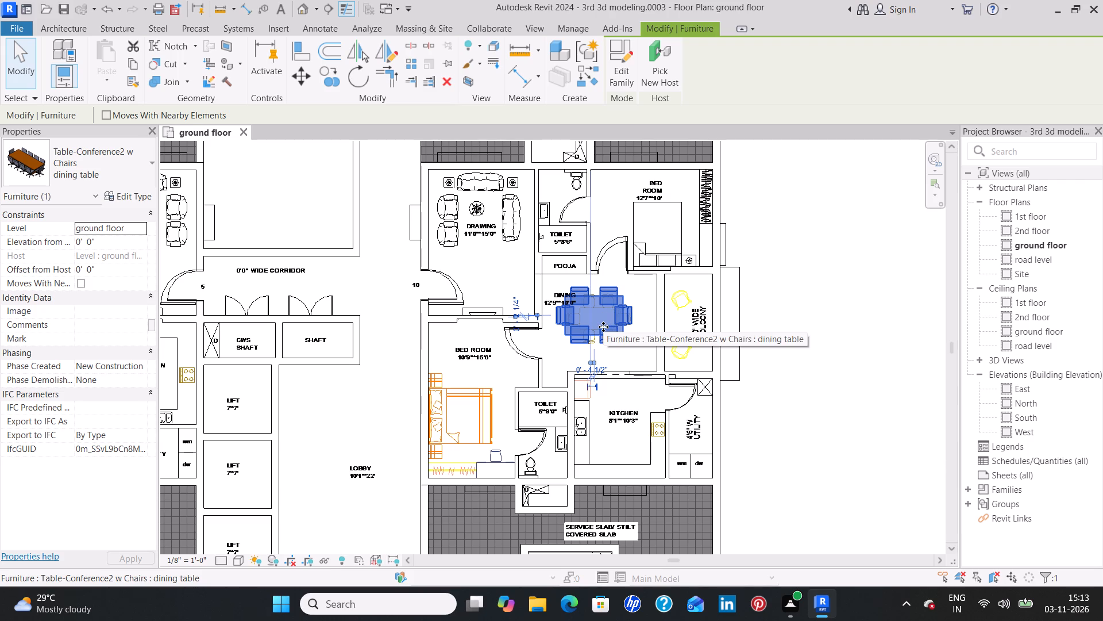
Nudge the dining table in the flat at entrance 10 one increment toward the balcony and deselect it.
key(Right)
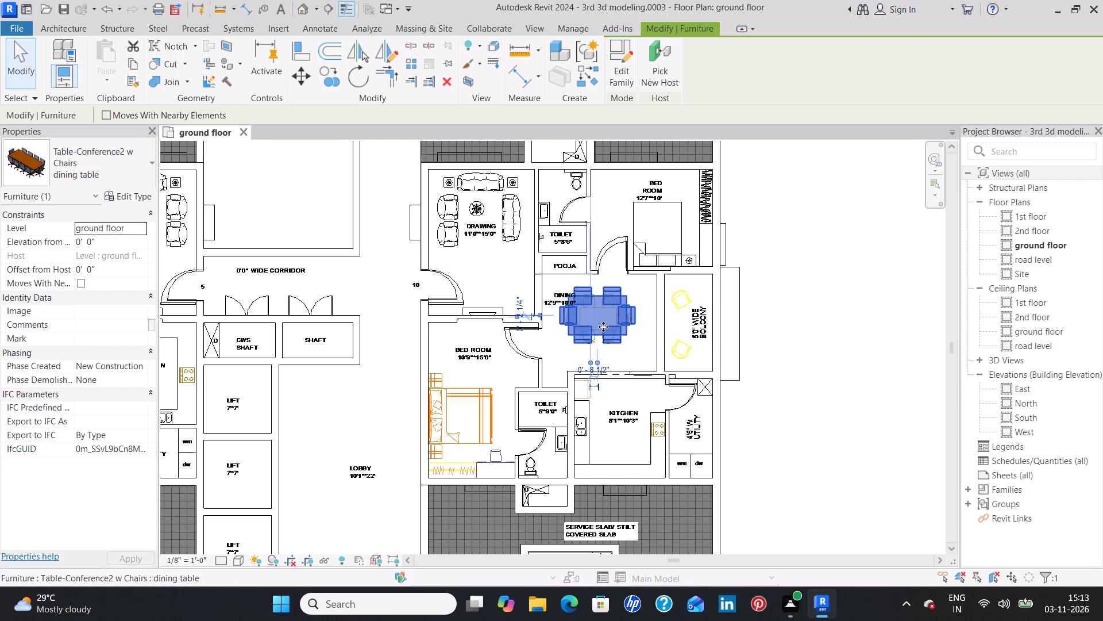
click(495, 279)
Nudge the dining tables in the two flats just south of the staircase one increment each toward their balconies.
scroll(444, 291, down, 2)
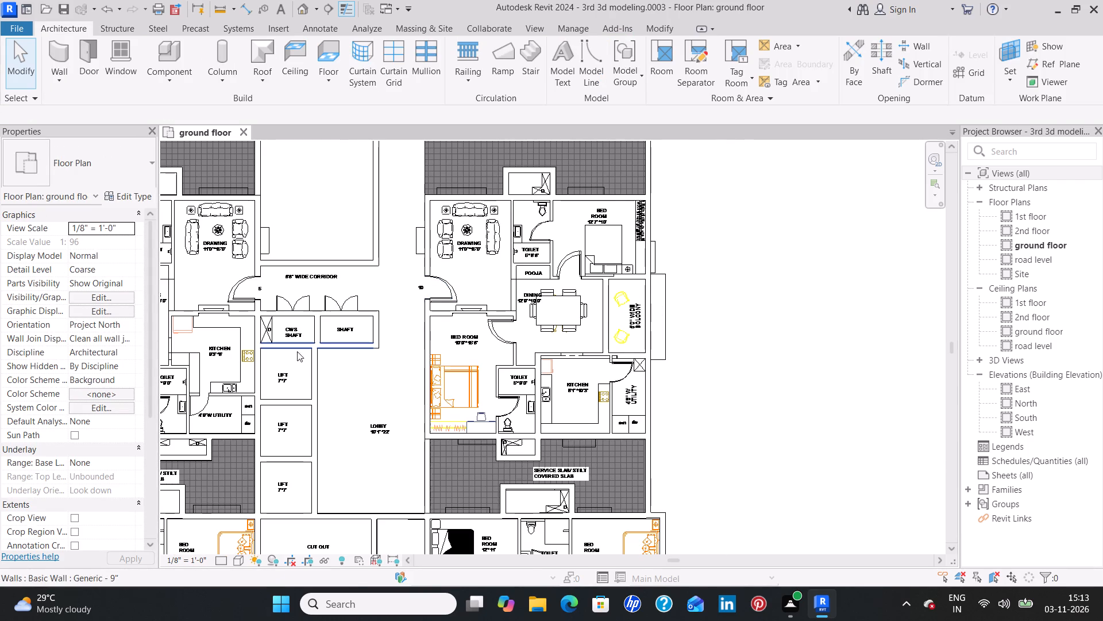
middle_drag(331, 381, 536, 379)
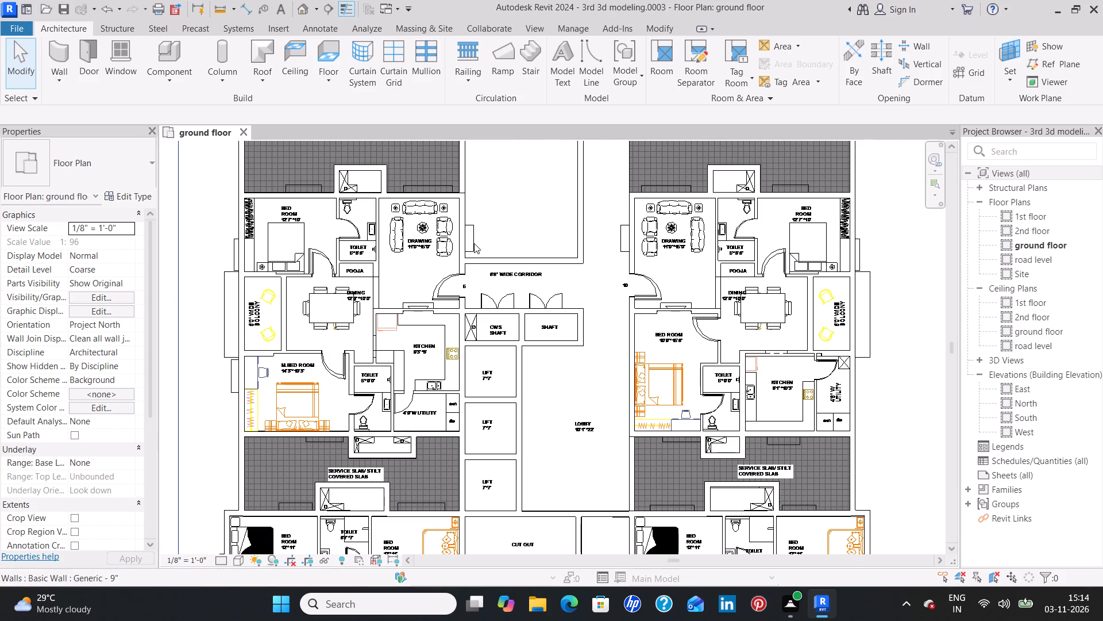
middle_drag(474, 243, 474, 465)
middle_drag(488, 254, 489, 315)
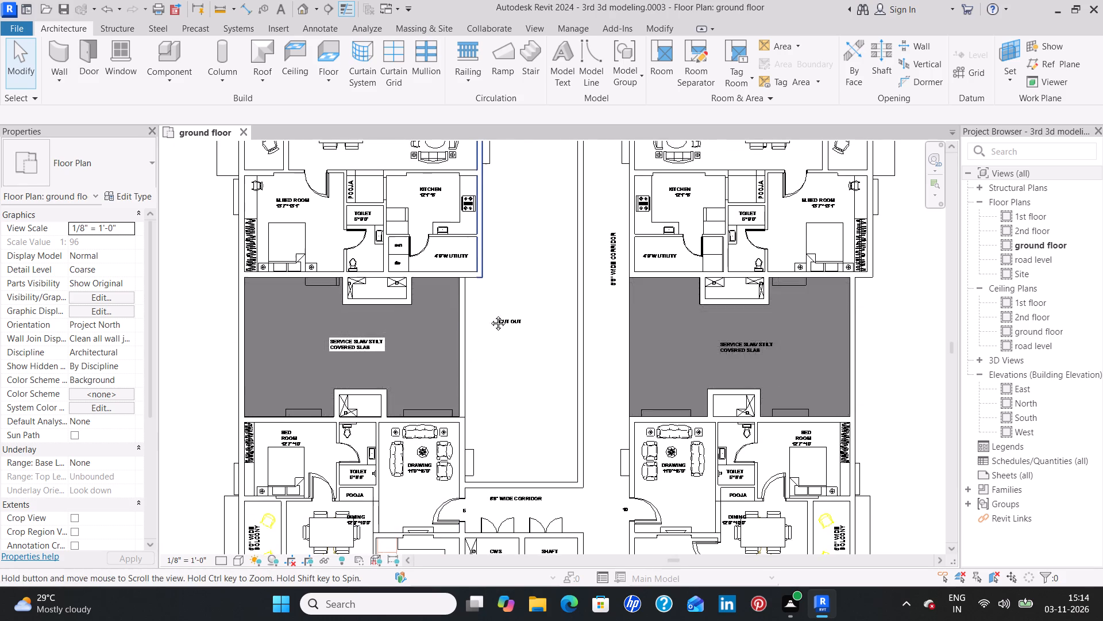
middle_drag(489, 315, 489, 442)
click(349, 324)
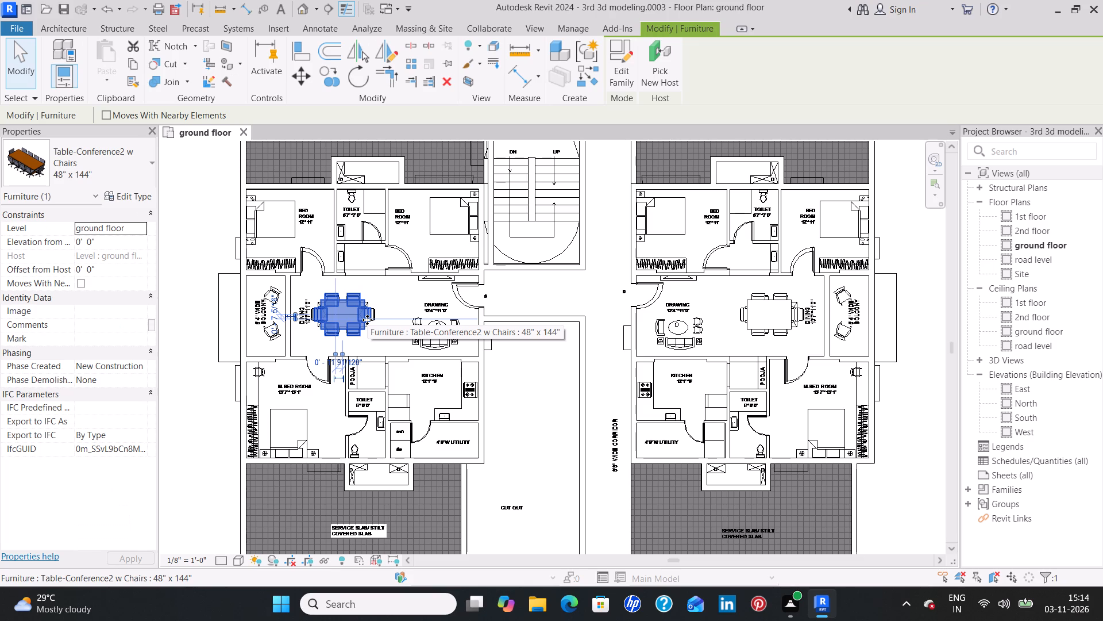
key(Left)
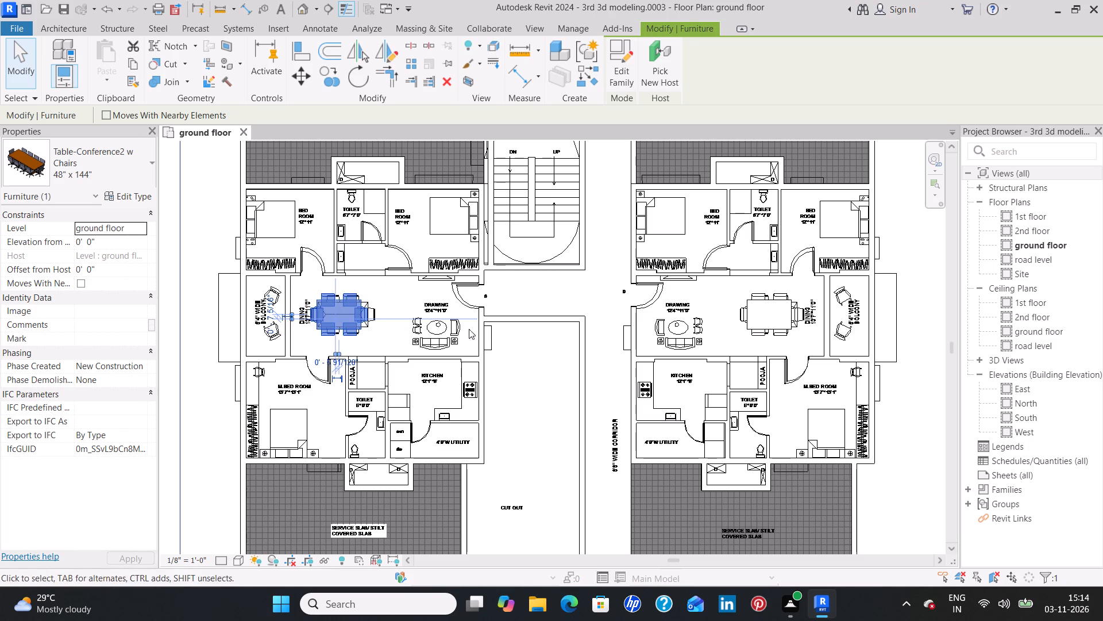
click(778, 323)
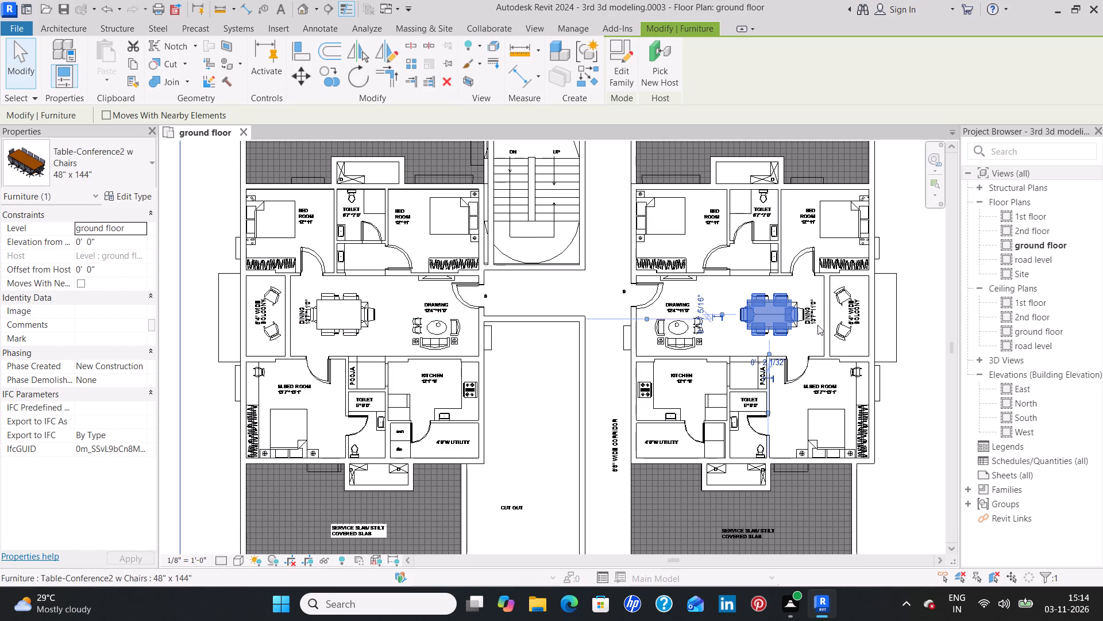
key(Right)
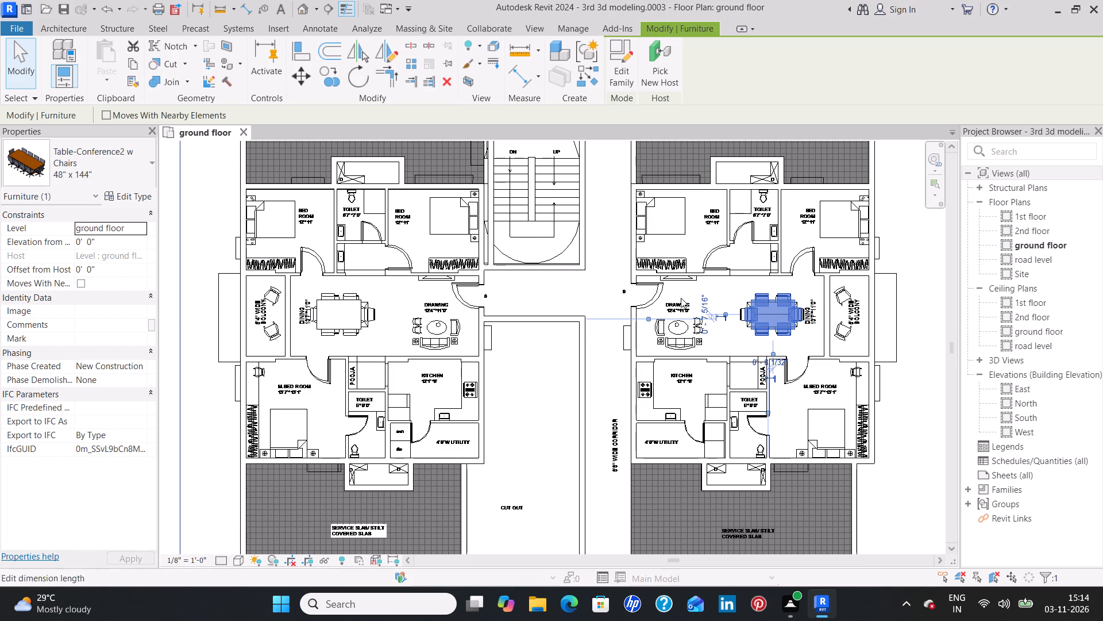
Place a BED_DESIGN_8999 bed like entrance 7's over the drawn bed in entrance 8's 12'*12' bedroom, headboard on the service-slab side.
middle_drag(541, 208, 539, 430)
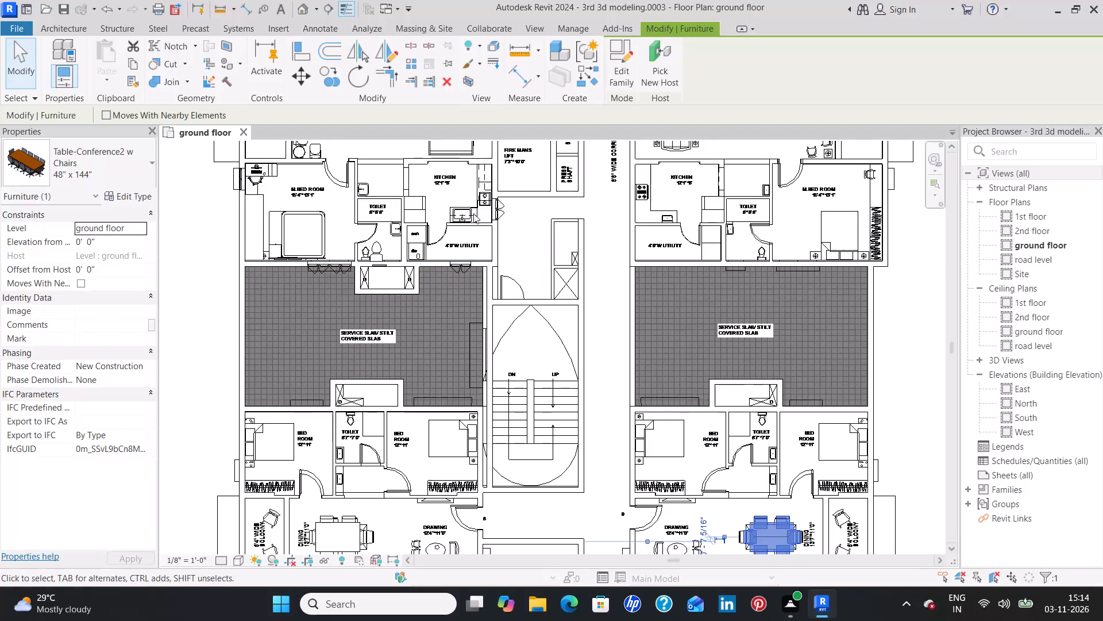
middle_drag(473, 206, 473, 414)
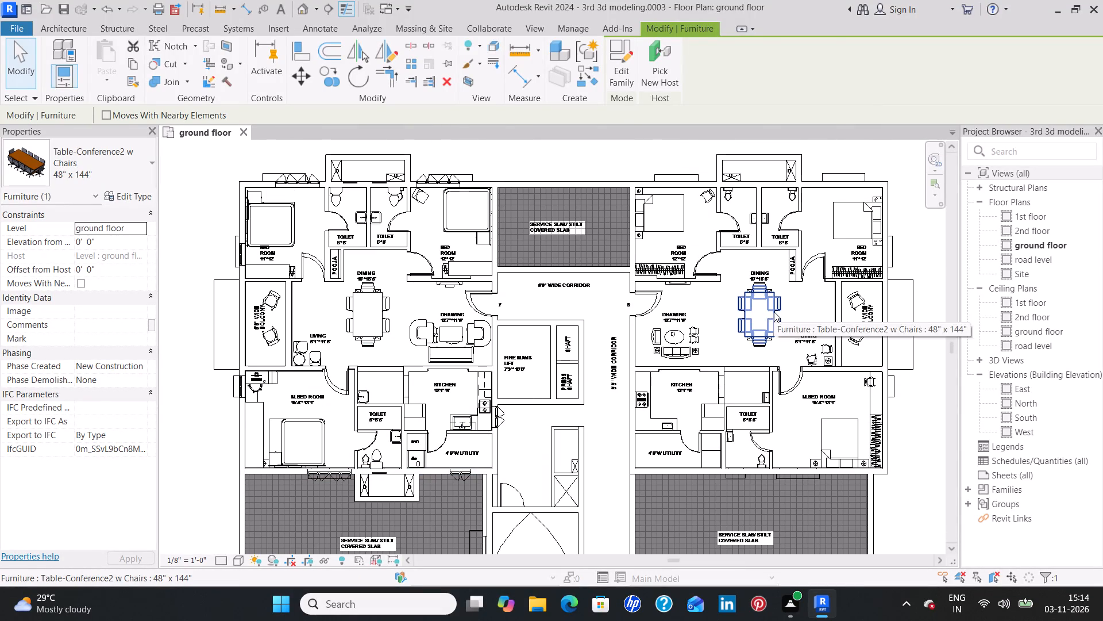
key(Escape)
scroll(654, 350, down, 4)
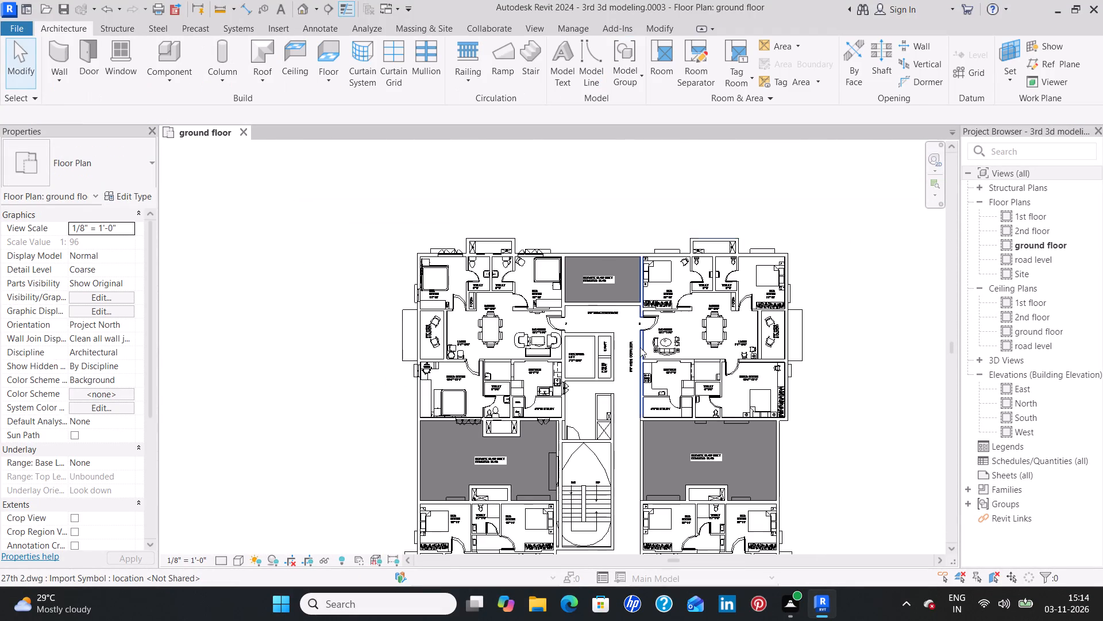
scroll(583, 319, up, 6)
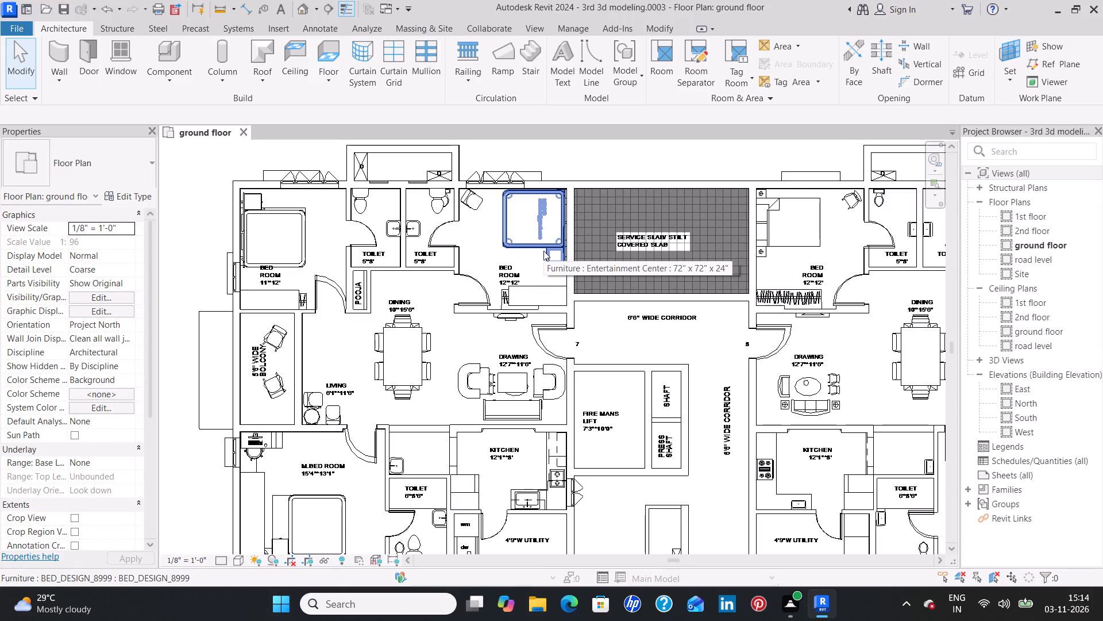
click(543, 251)
text(cs)
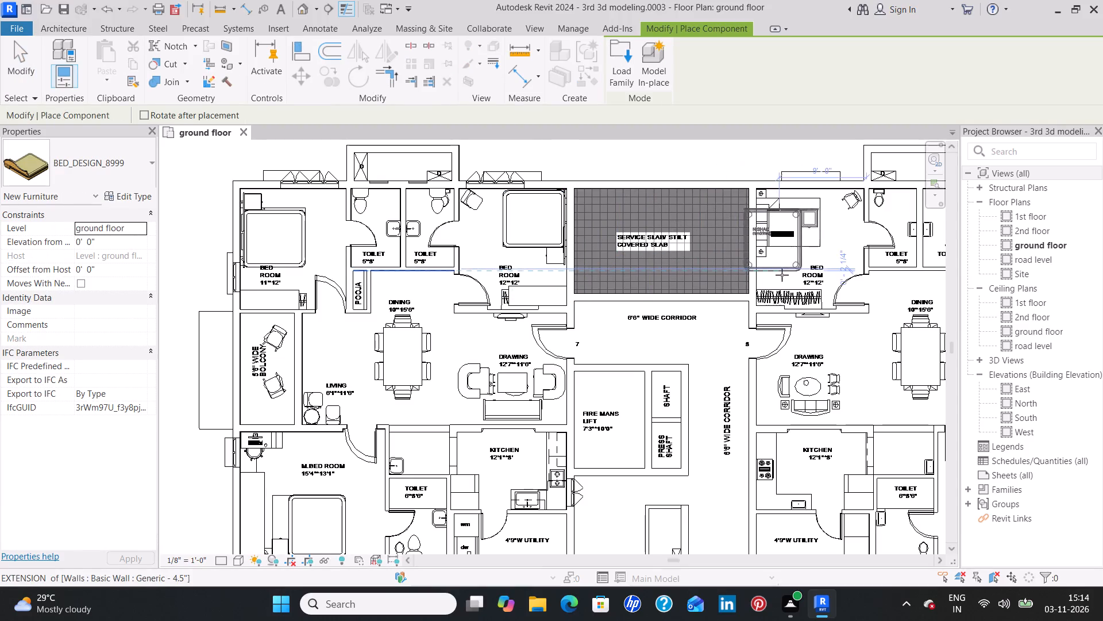
middle_drag(790, 273, 557, 370)
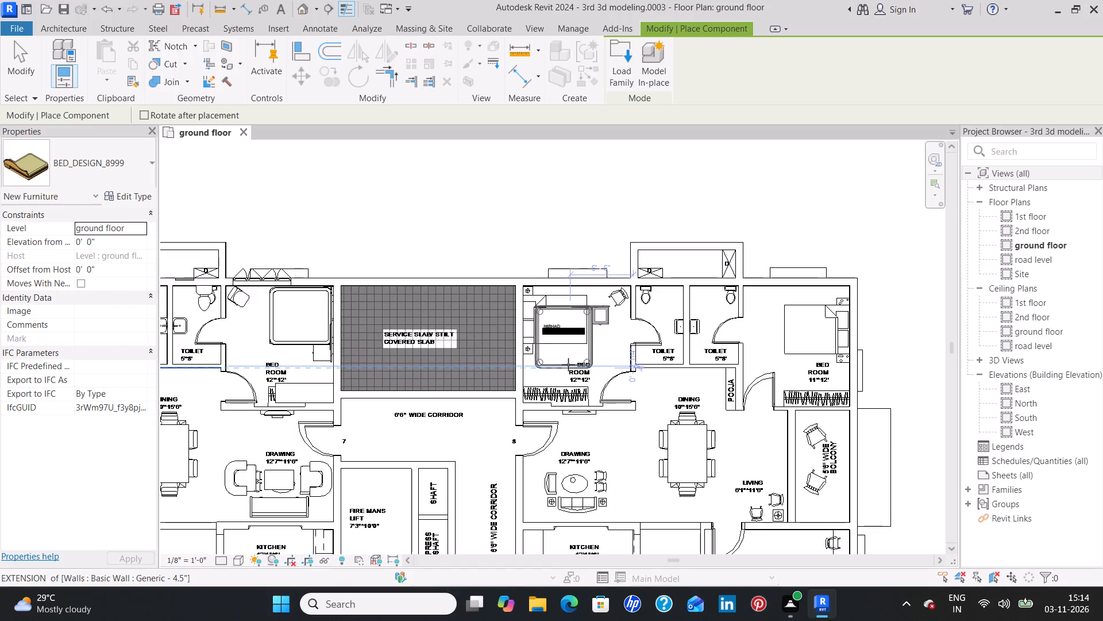
key(space)
scroll(581, 329, up, 1)
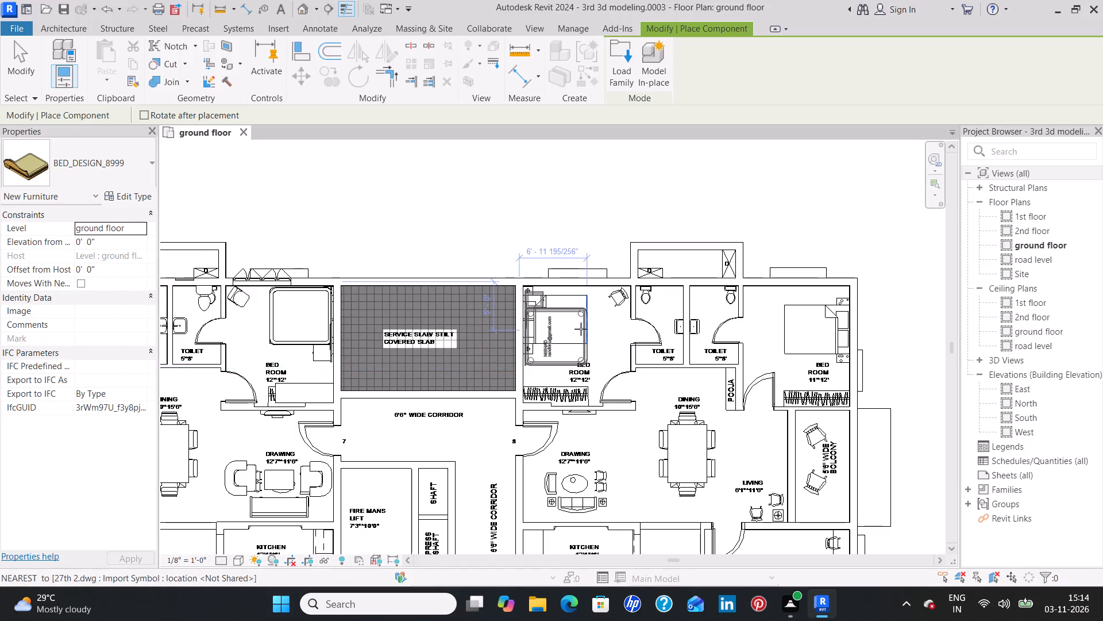
scroll(581, 329, up, 7)
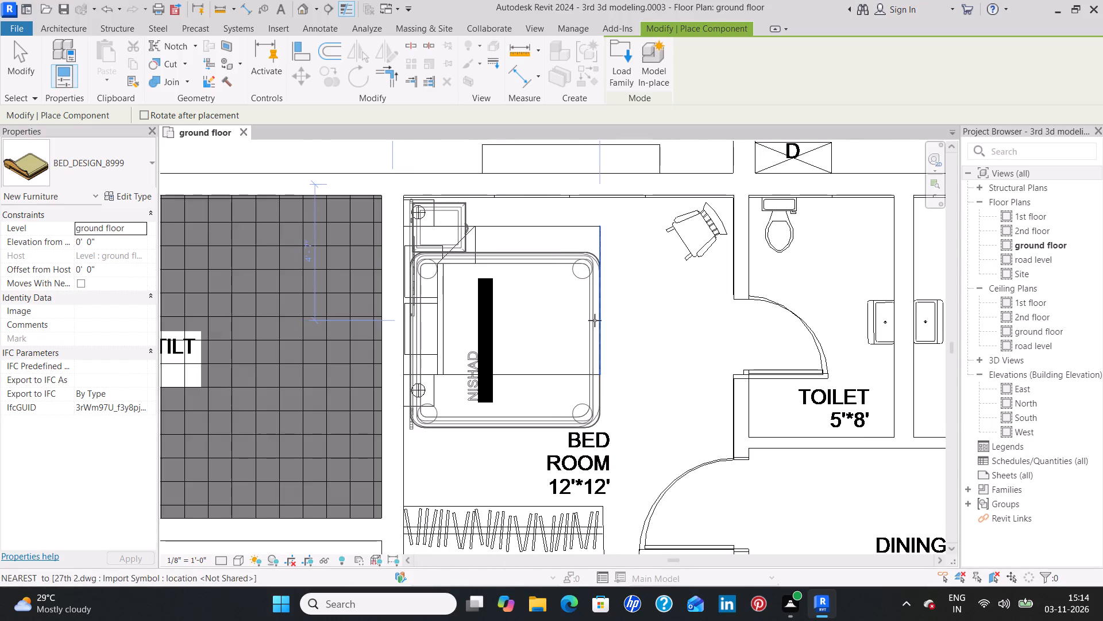
click(595, 320)
Place another BED_DESIGN_8999 over the drawn bed in entrance 8's 11'*12' bedroom, rotated so its headboard faces the outer east wall.
scroll(597, 326, down, 1)
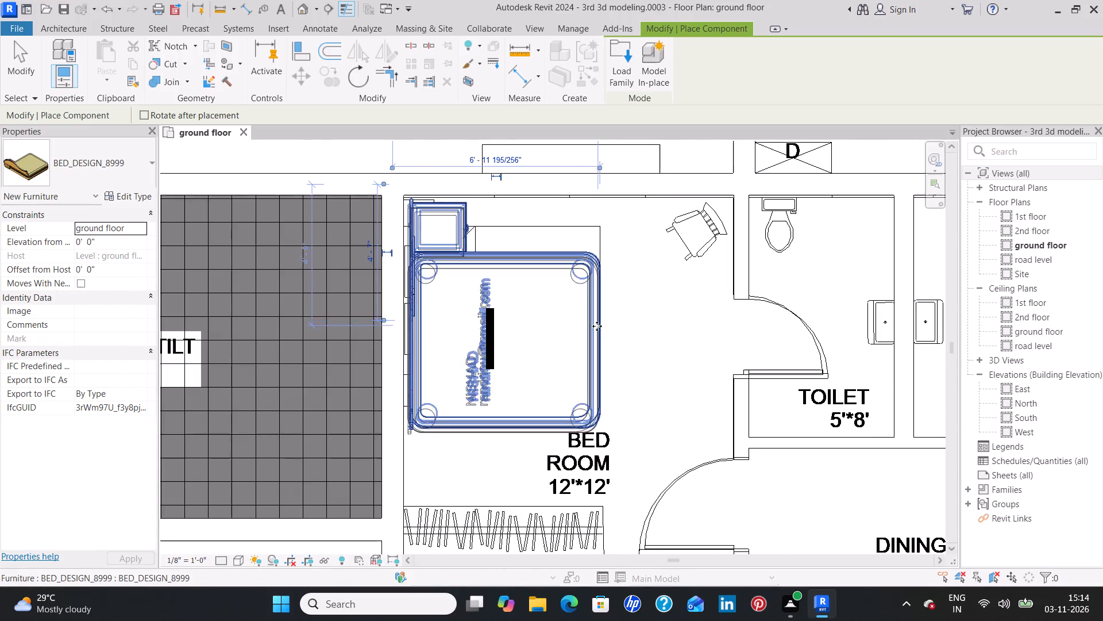
scroll(597, 326, down, 6)
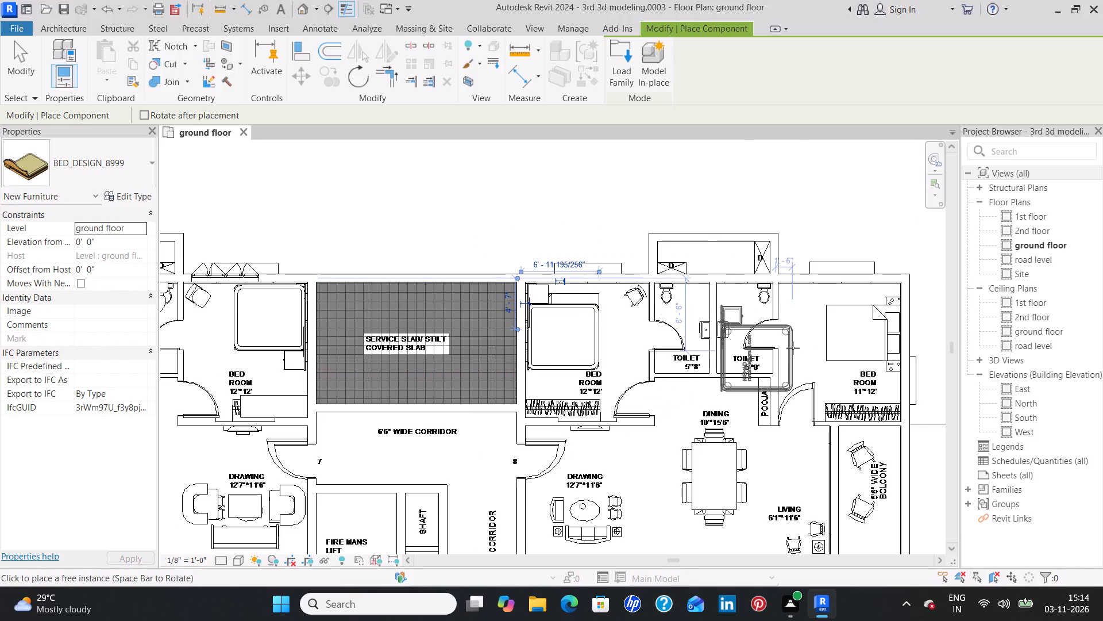
middle_drag(788, 351, 512, 383)
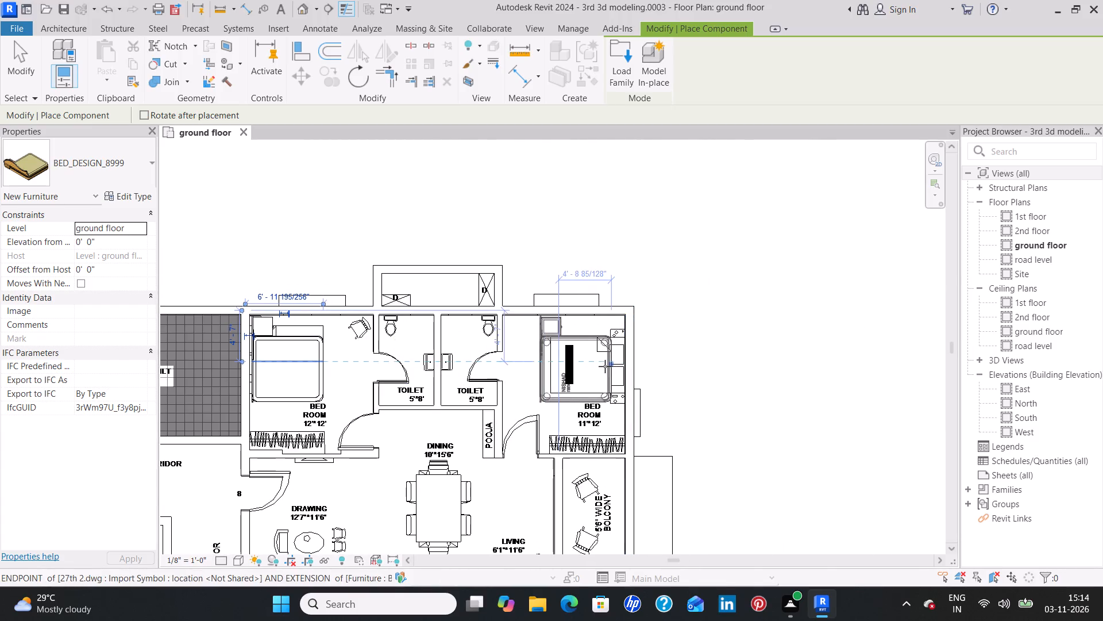
key(space)
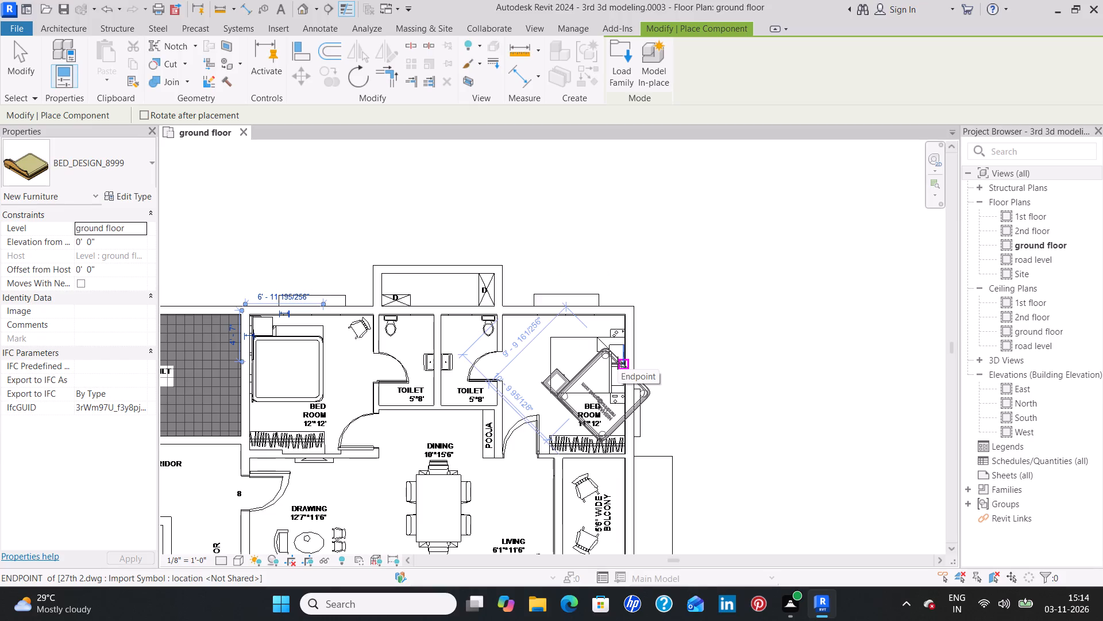
key(space)
key(space)
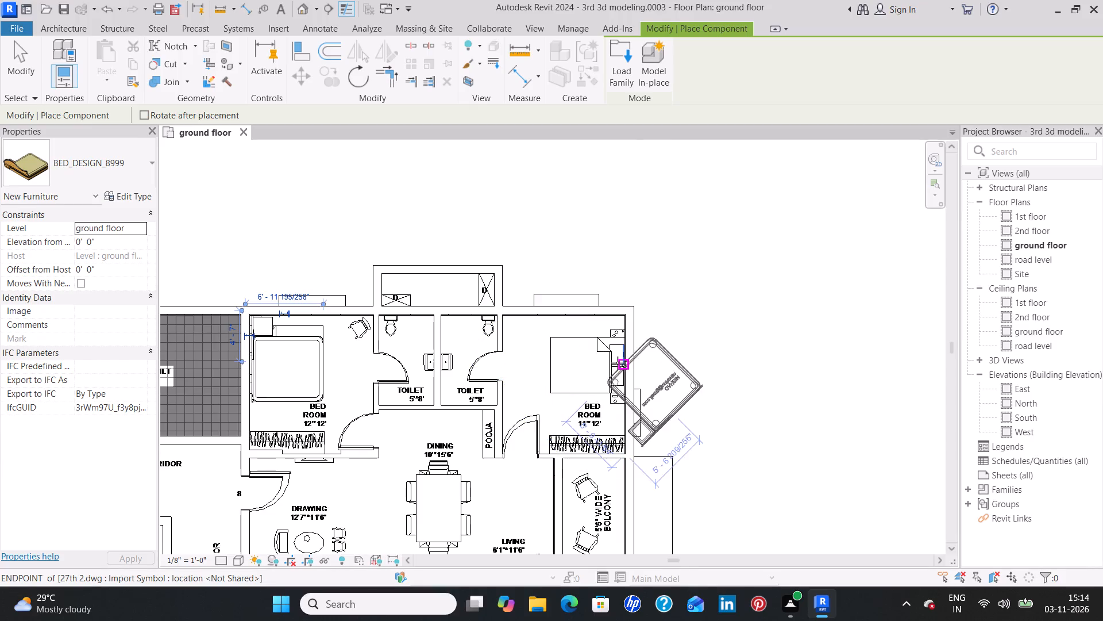
key(space)
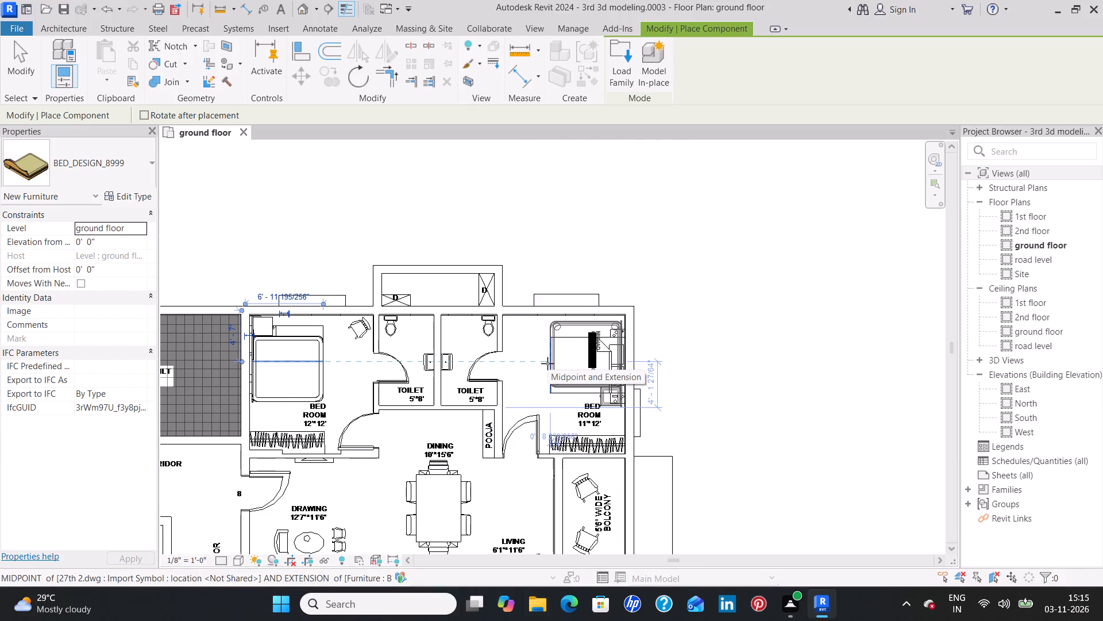
scroll(547, 363, up, 3)
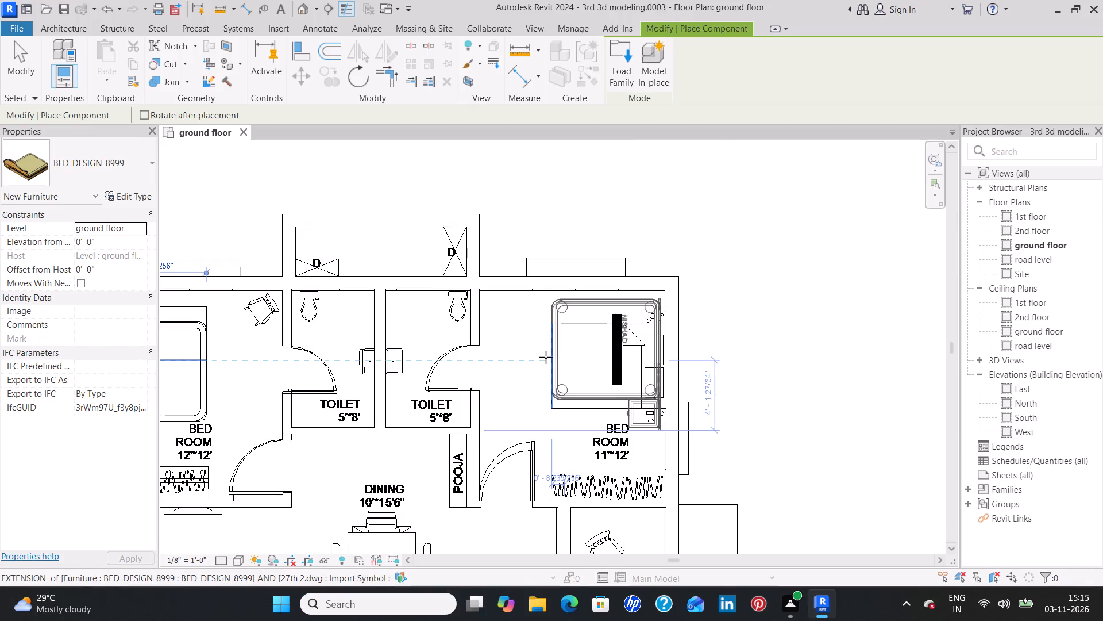
scroll(545, 358, up, 3)
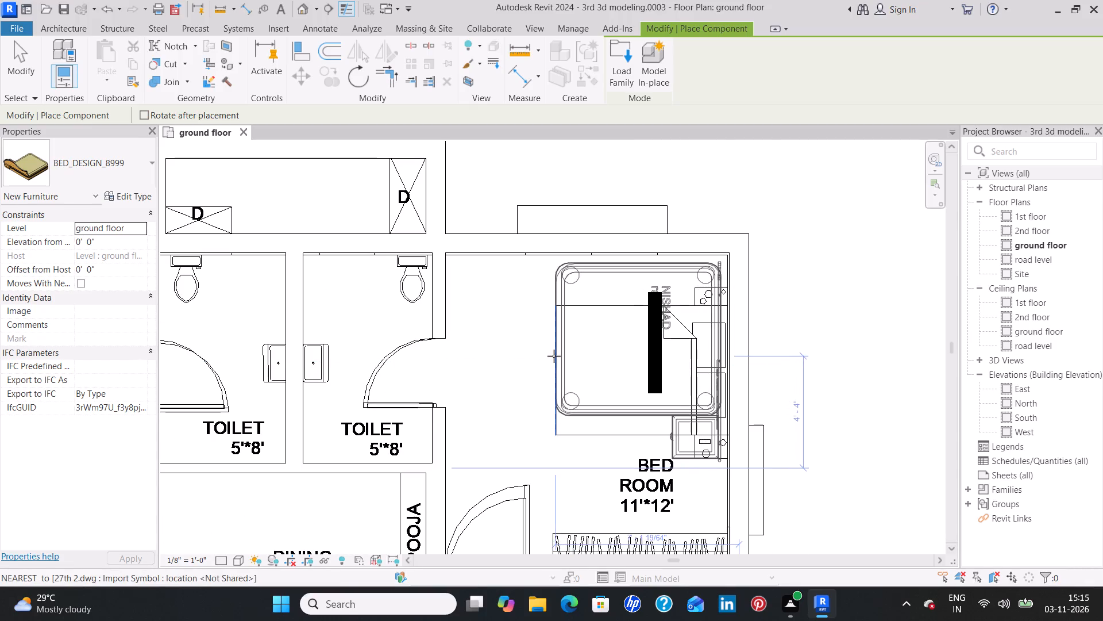
click(554, 356)
Place a BED_DESIGN_8999 over the drawn bed in entrance 8's 15'4"*13'1" master bedroom, rotated so its headboard faces the service slab.
scroll(524, 373, down, 11)
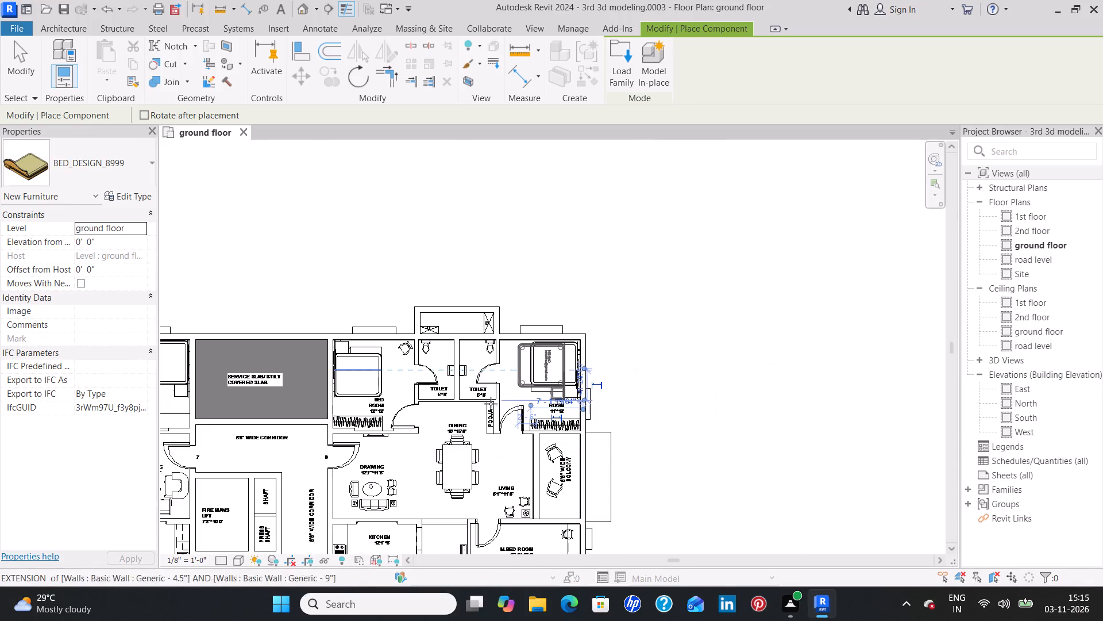
middle_drag(427, 470, 453, 253)
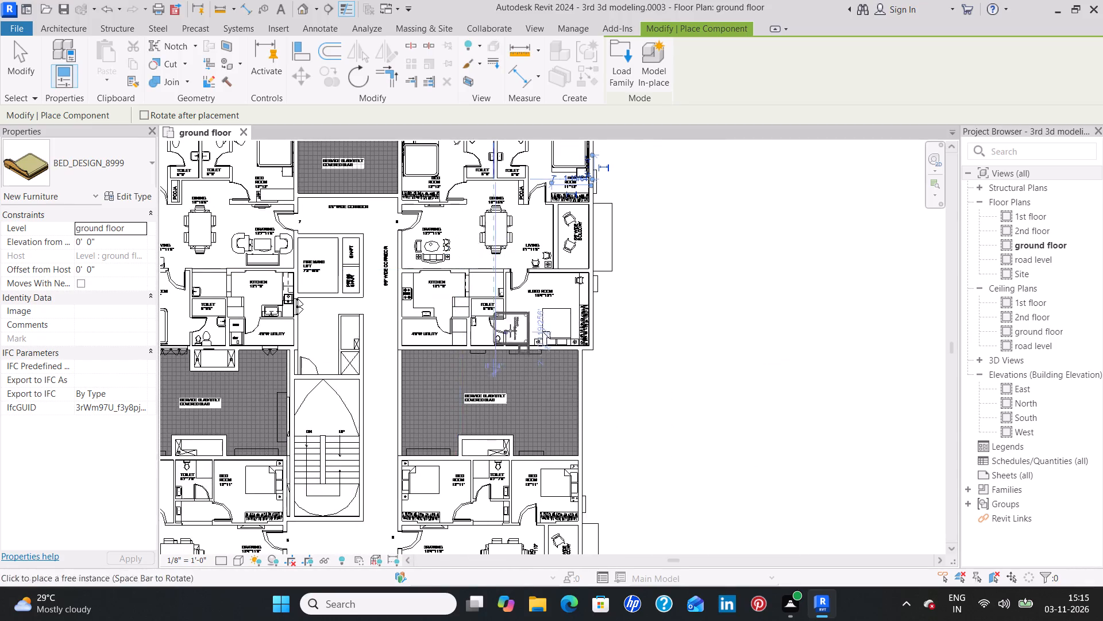
scroll(542, 325, up, 9)
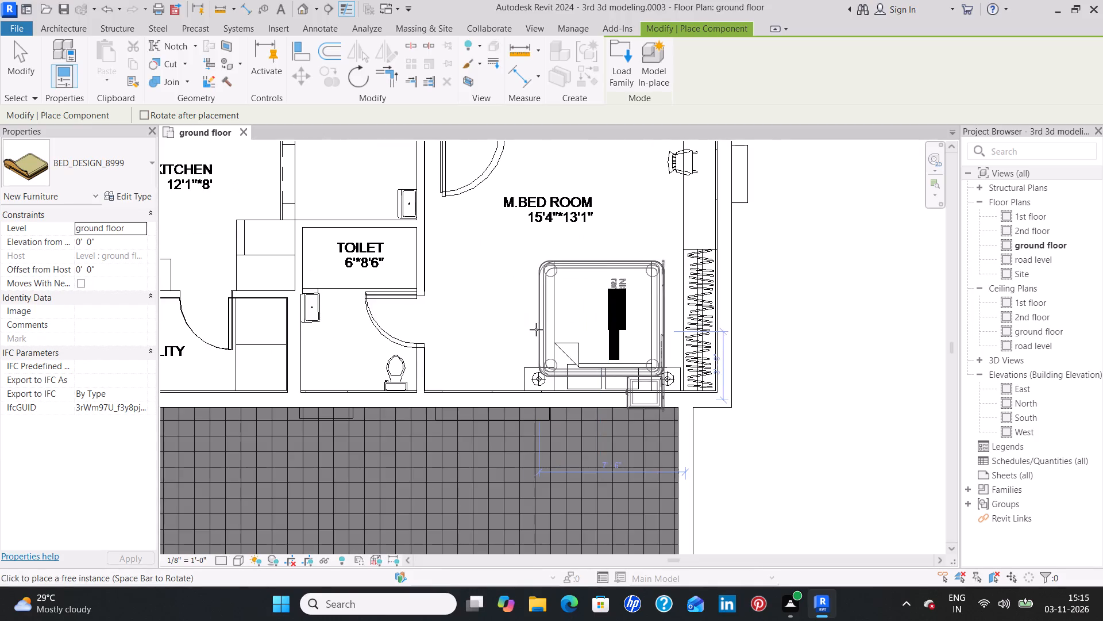
key(space)
key(space)
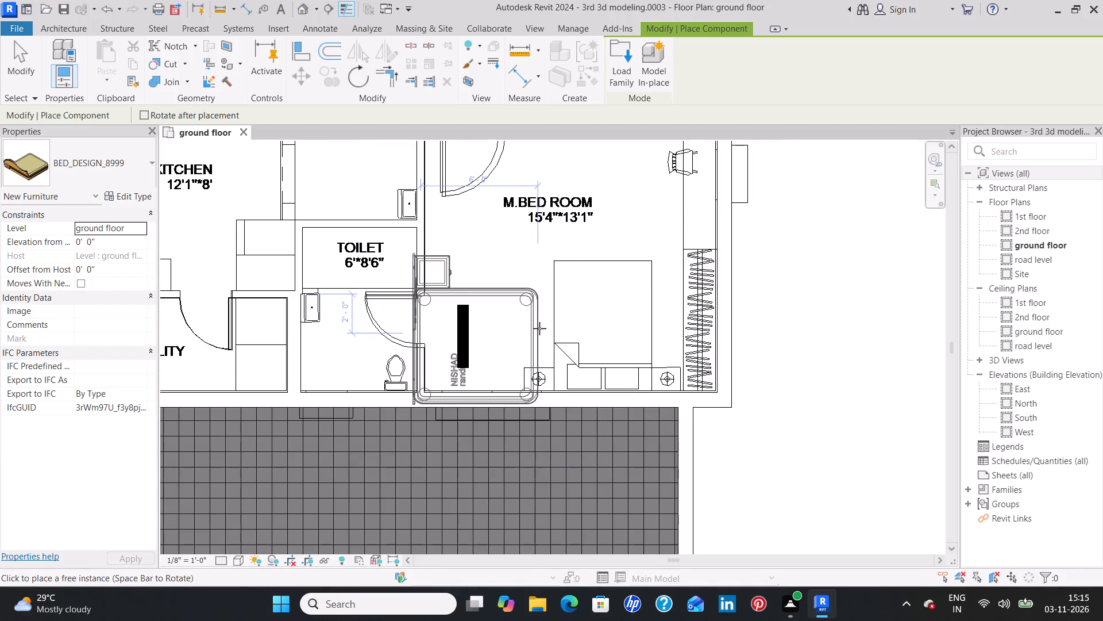
key(space)
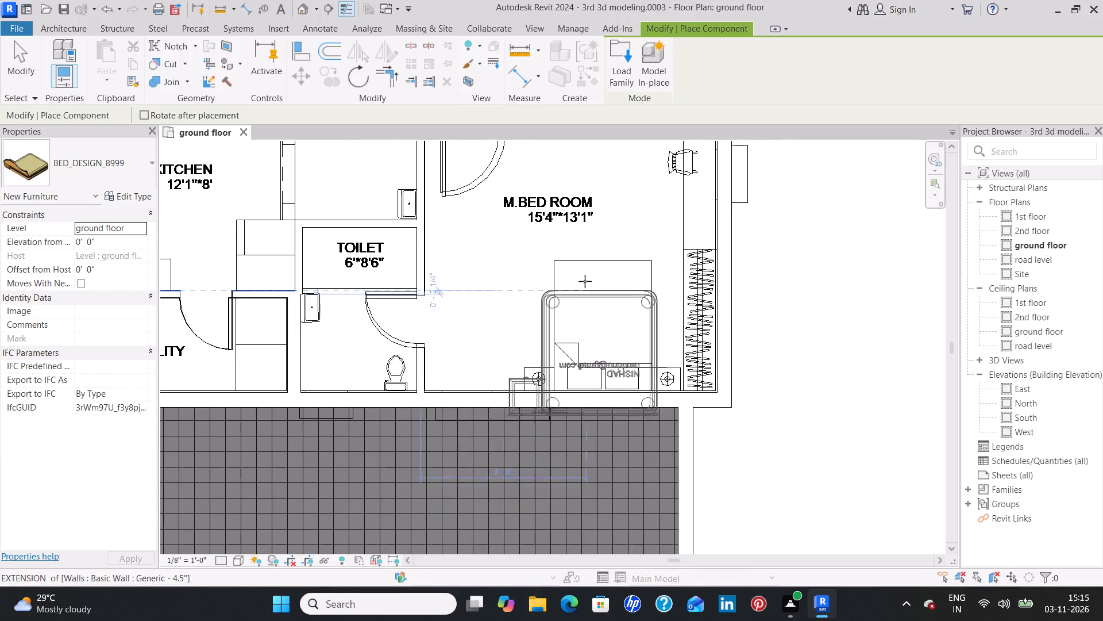
scroll(612, 269, up, 4)
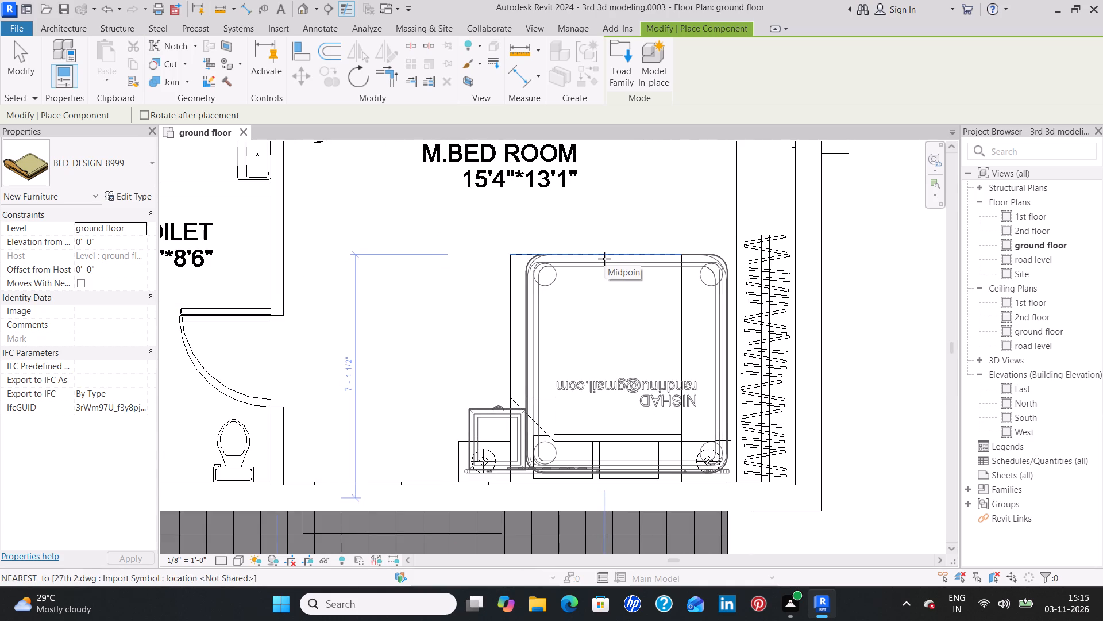
click(604, 259)
Place a BED_DESIGN_8999 over the drawn bed in entrance 9's eastern 12'*11' bedroom, rotated so its headboard faces the outer east wall.
scroll(553, 278, down, 7)
scroll(507, 313, down, 1)
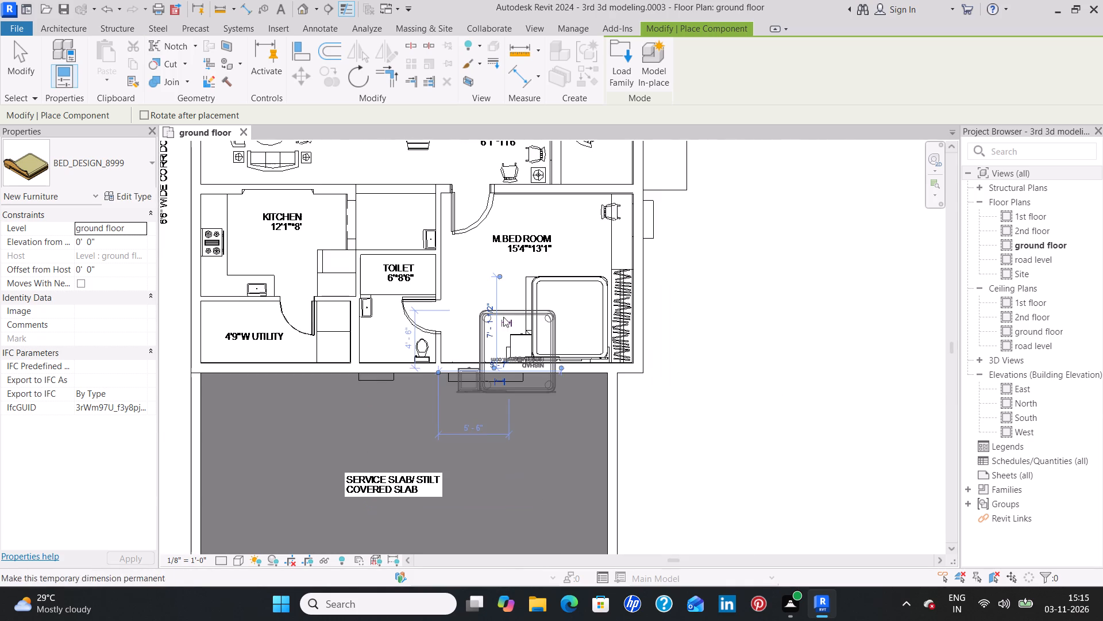
scroll(503, 317, down, 1)
scroll(473, 353, down, 3)
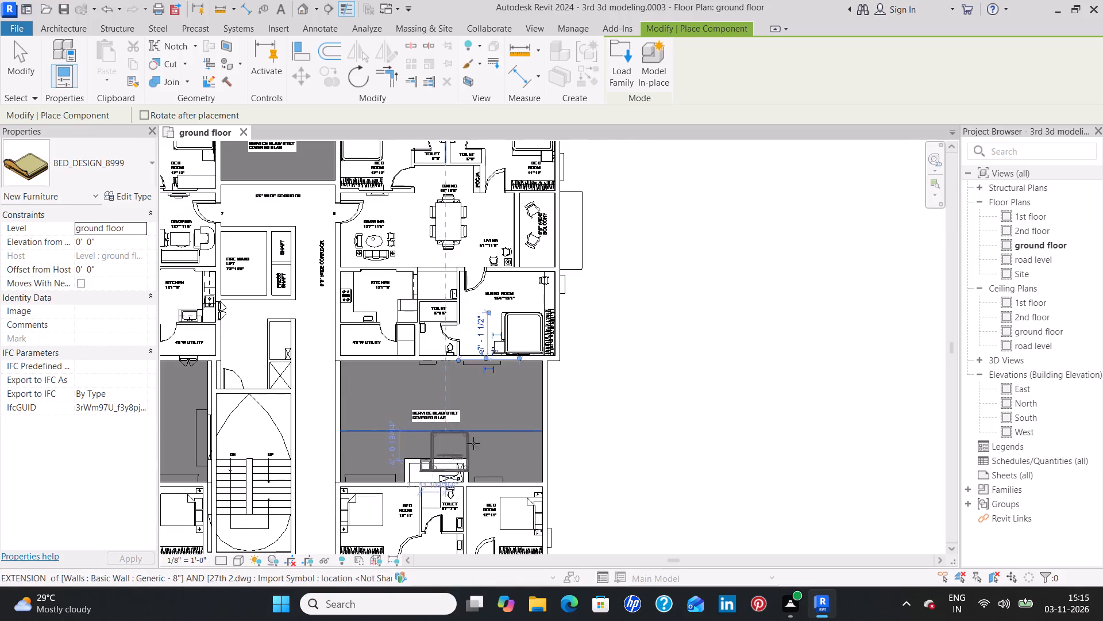
middle_drag(483, 451, 485, 188)
scroll(486, 199, up, 3)
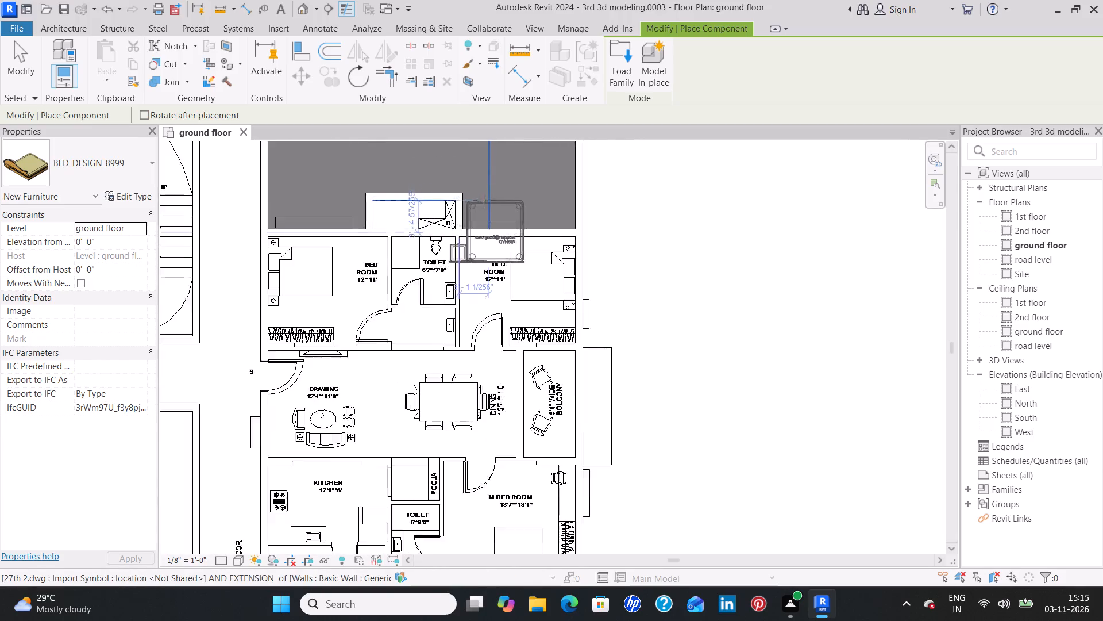
scroll(483, 202, up, 4)
key(space)
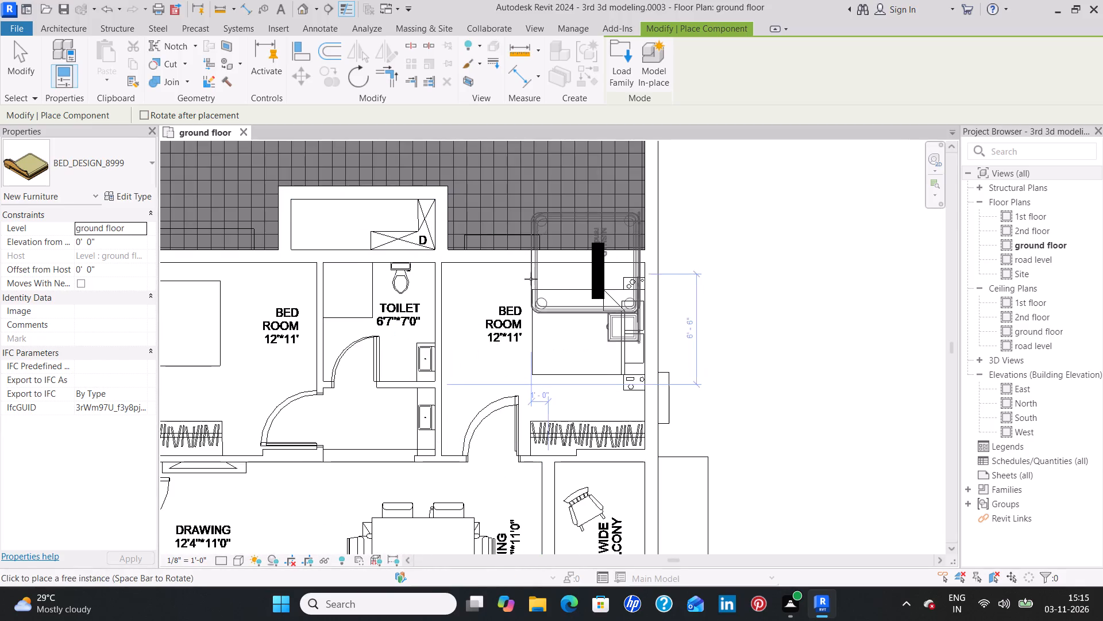
key(space)
key(space)
key(space)
key(space)
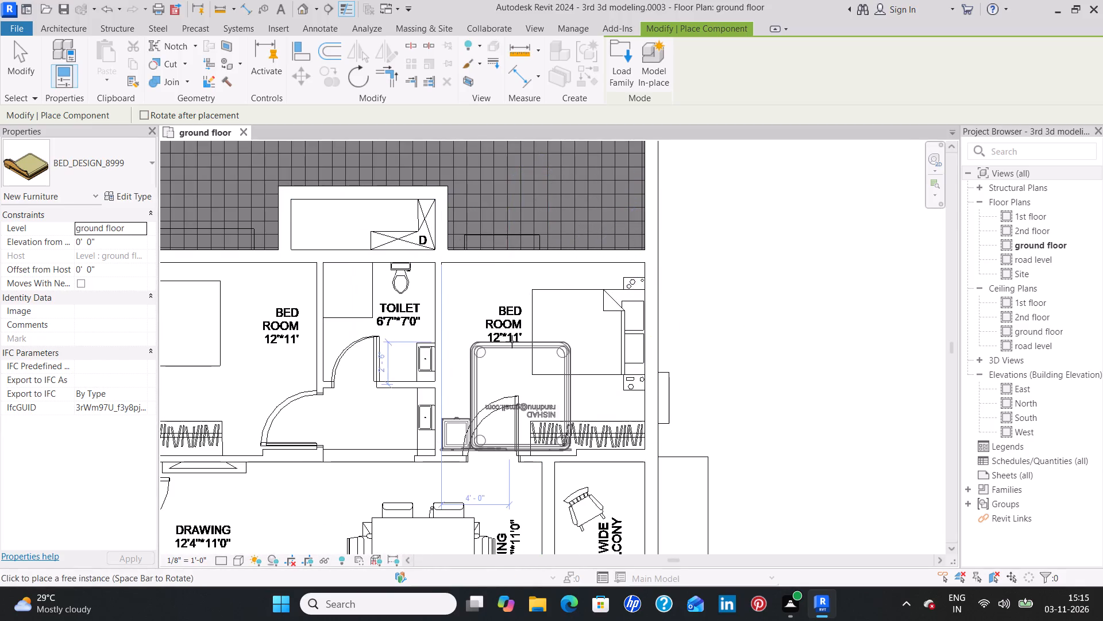
key(space)
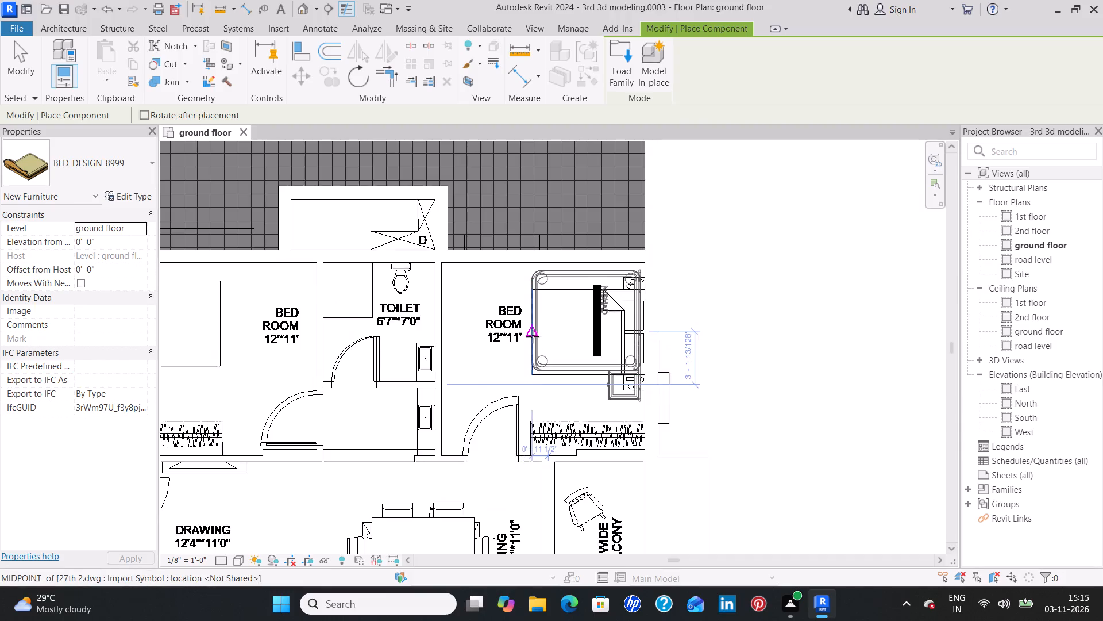
scroll(533, 336, up, 6)
click(535, 324)
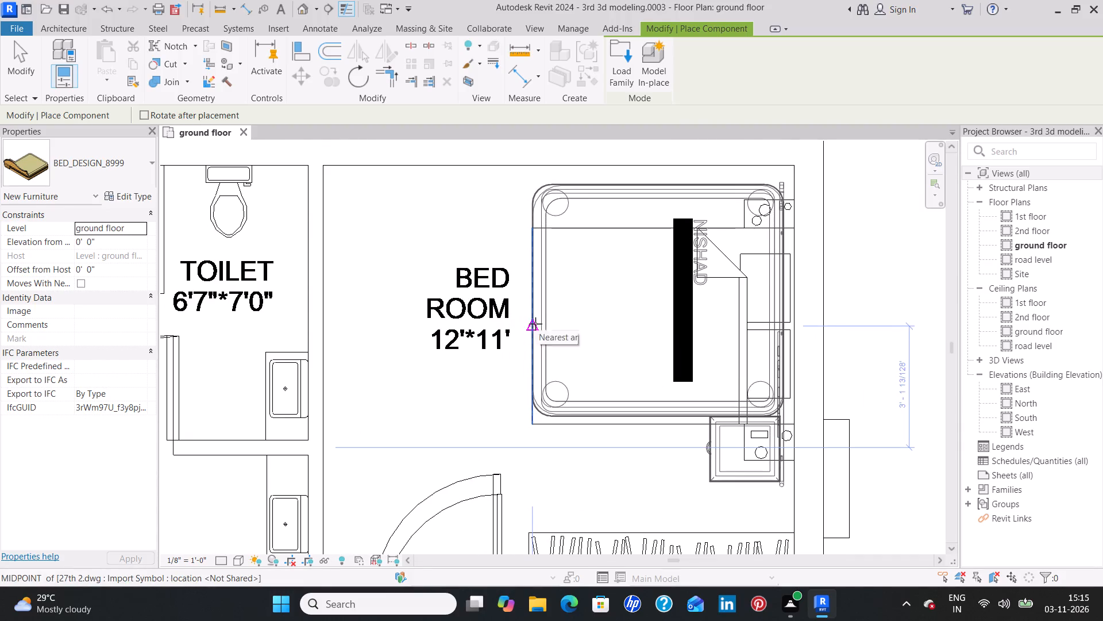
Place a BED_DESIGN_8999 over the drawn bed in entrance 9's 12'*11' bedroom nearest the staircase, rotated so its headboard faces the west wall.
scroll(503, 336, down, 8)
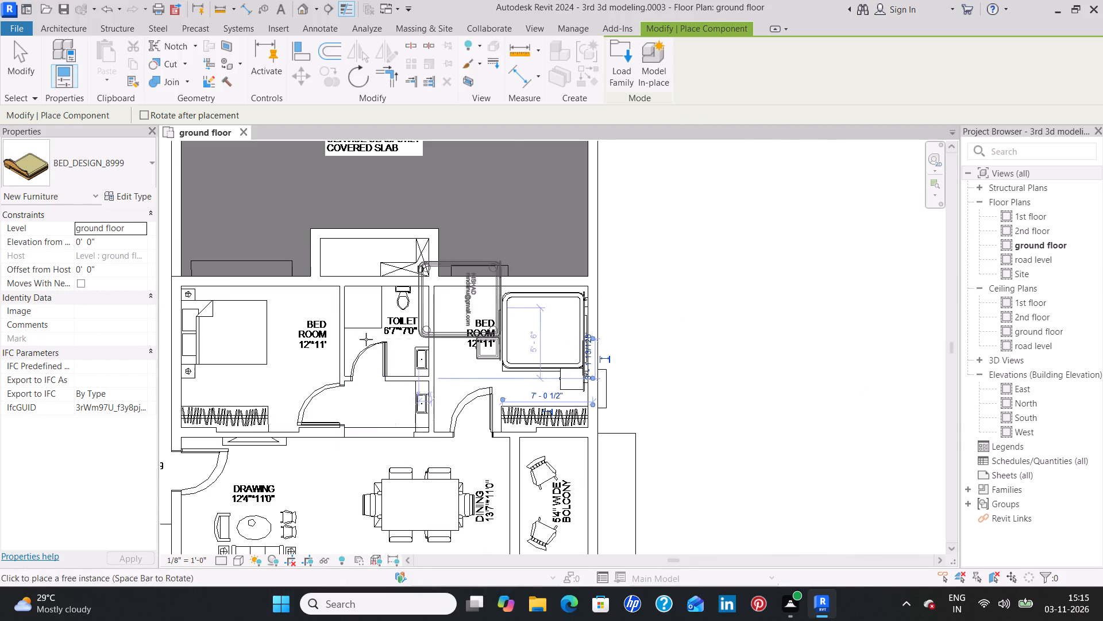
middle_drag(252, 328, 411, 316)
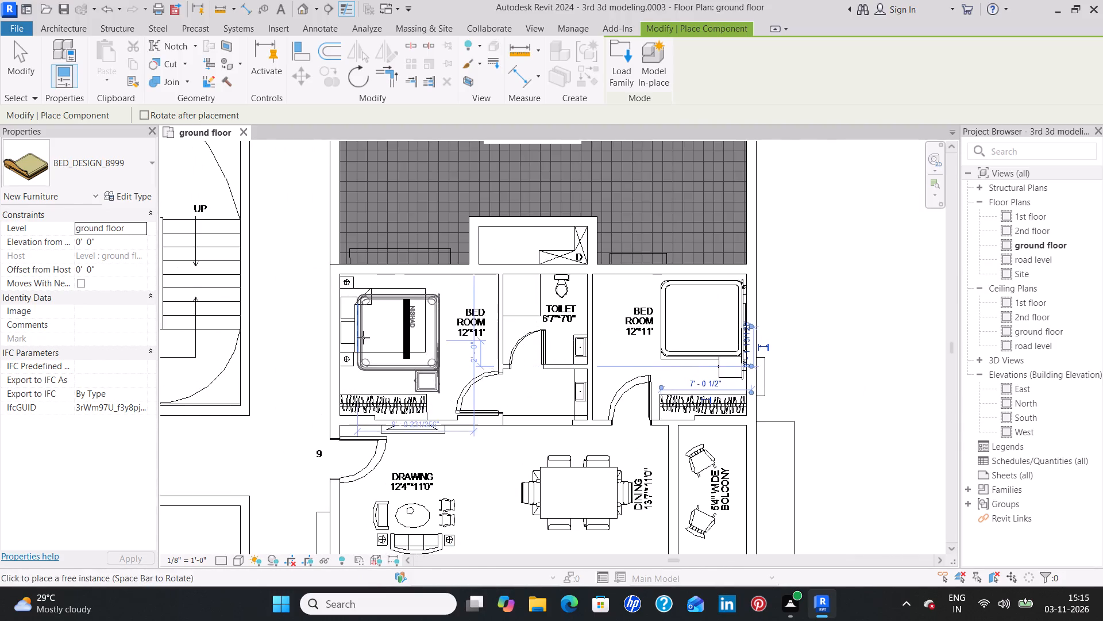
scroll(363, 338, up, 7)
key(space)
key(space)
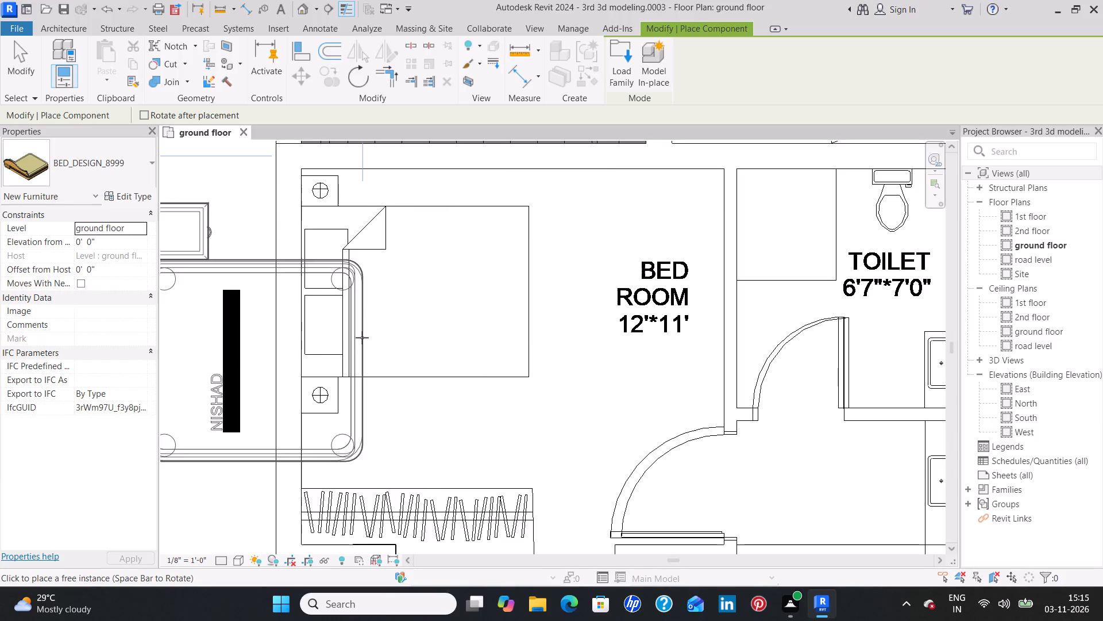
key(space)
key(space)
key(space)
key(space)
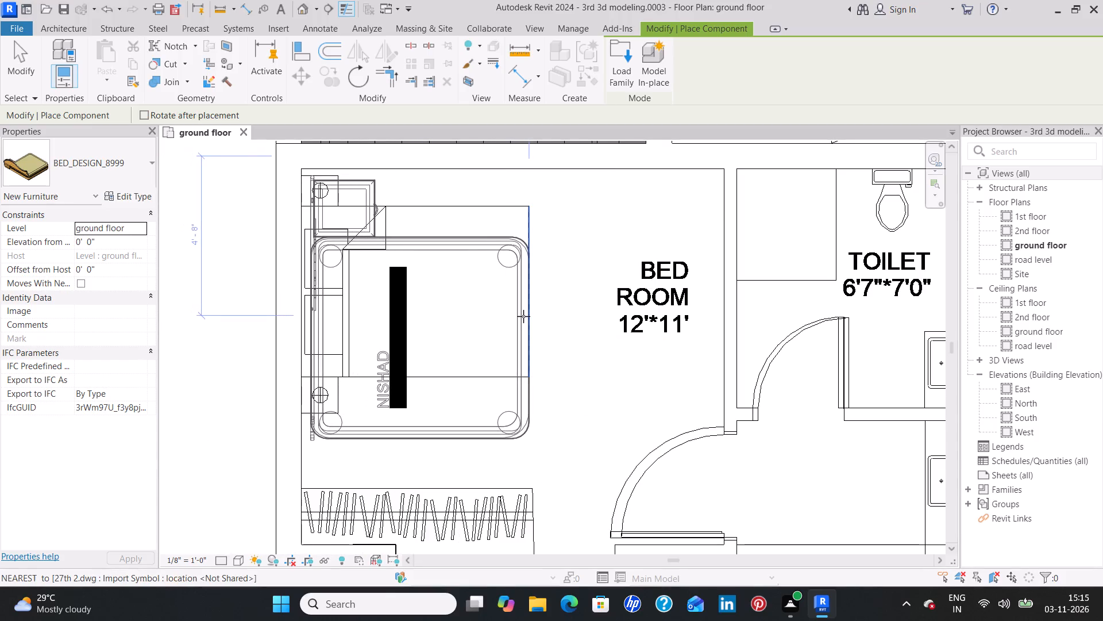
scroll(522, 316, up, 2)
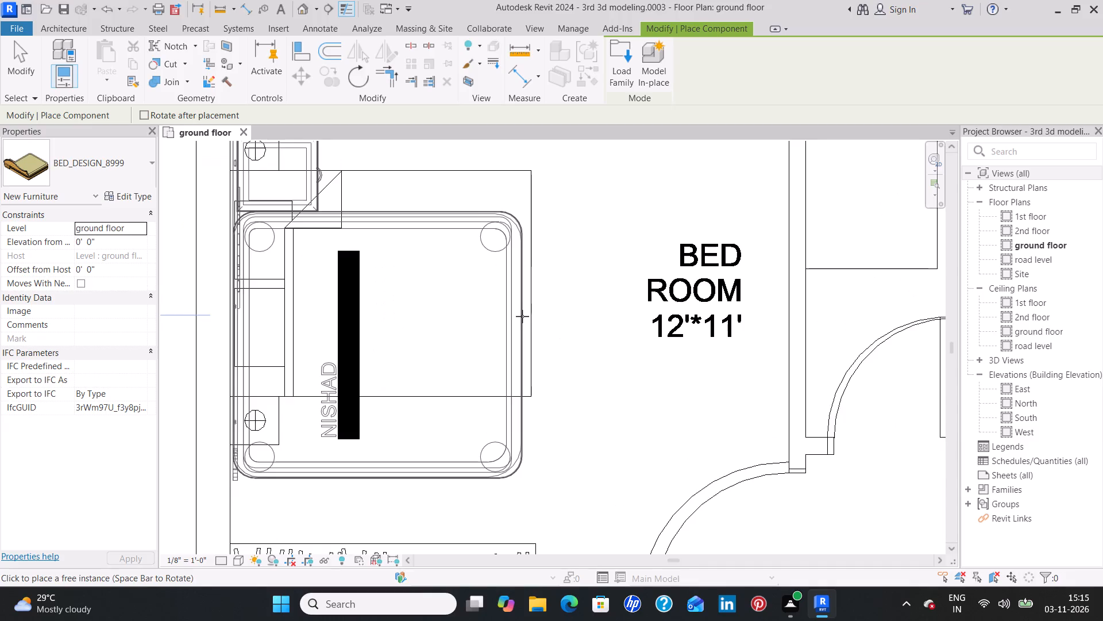
middle_drag(523, 317, 552, 340)
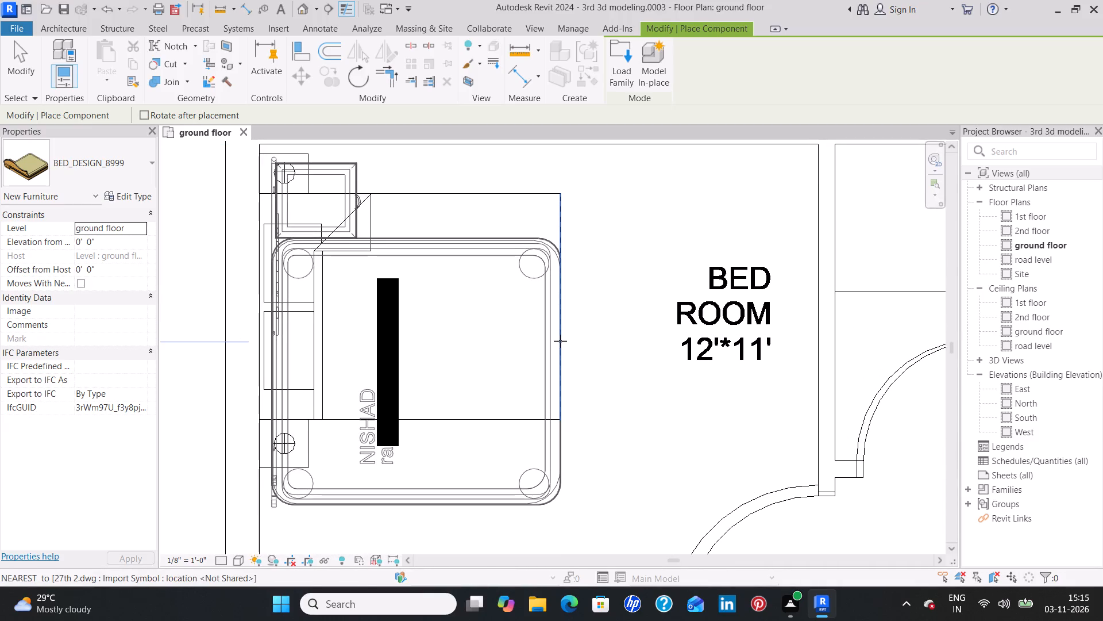
click(560, 339)
Place a BED_DESIGN_8999 over the drawn bed in entrance 9's 13'7"*13'1" master bedroom, rotated so its headboard faces the southern service slab.
scroll(547, 327, down, 6)
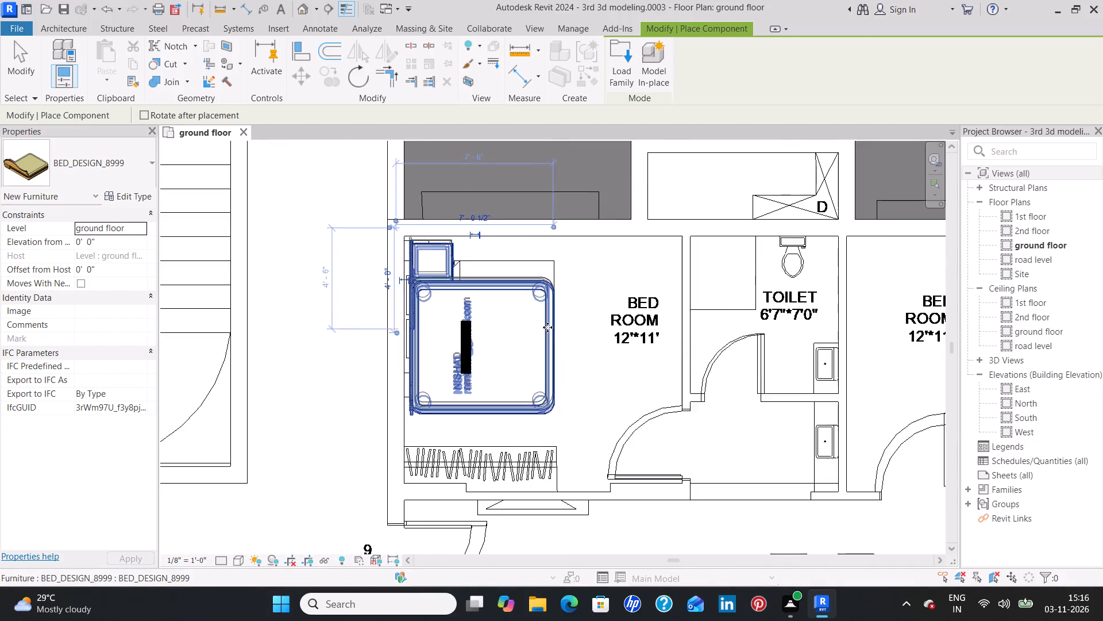
scroll(547, 327, down, 6)
middle_drag(570, 432, 568, 415)
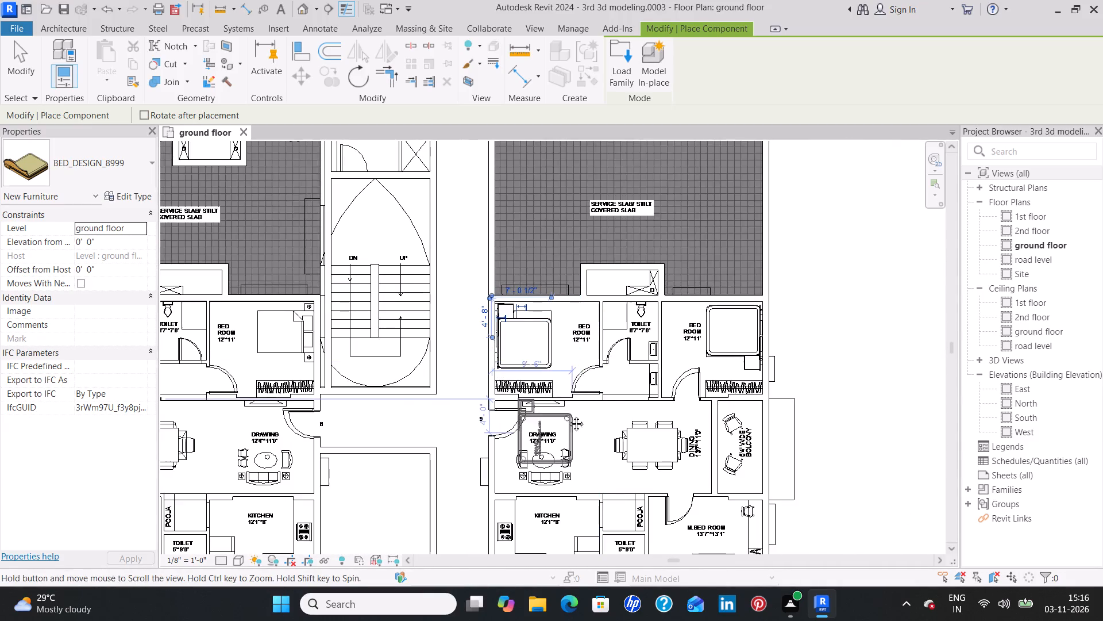
middle_drag(568, 415, 567, 269)
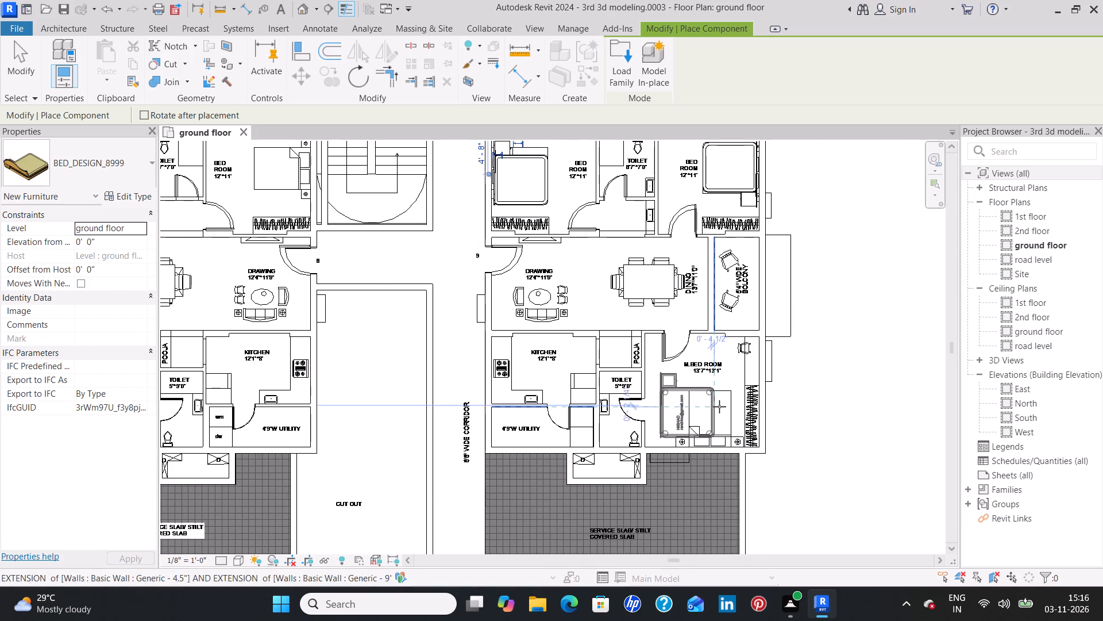
key(space)
key(space)
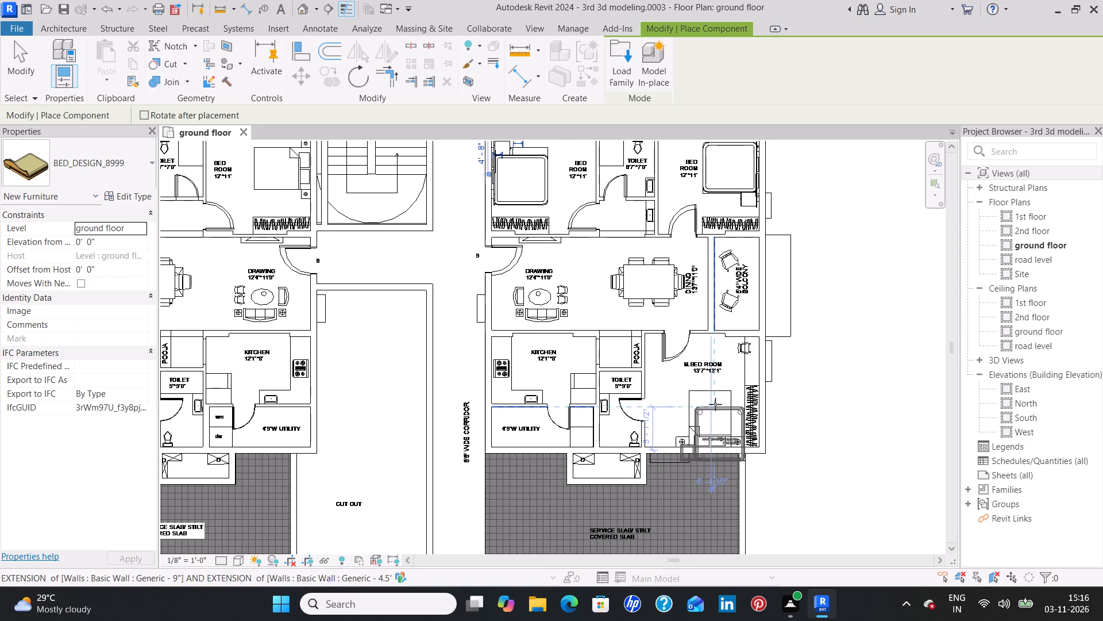
middle_drag(715, 404, 680, 333)
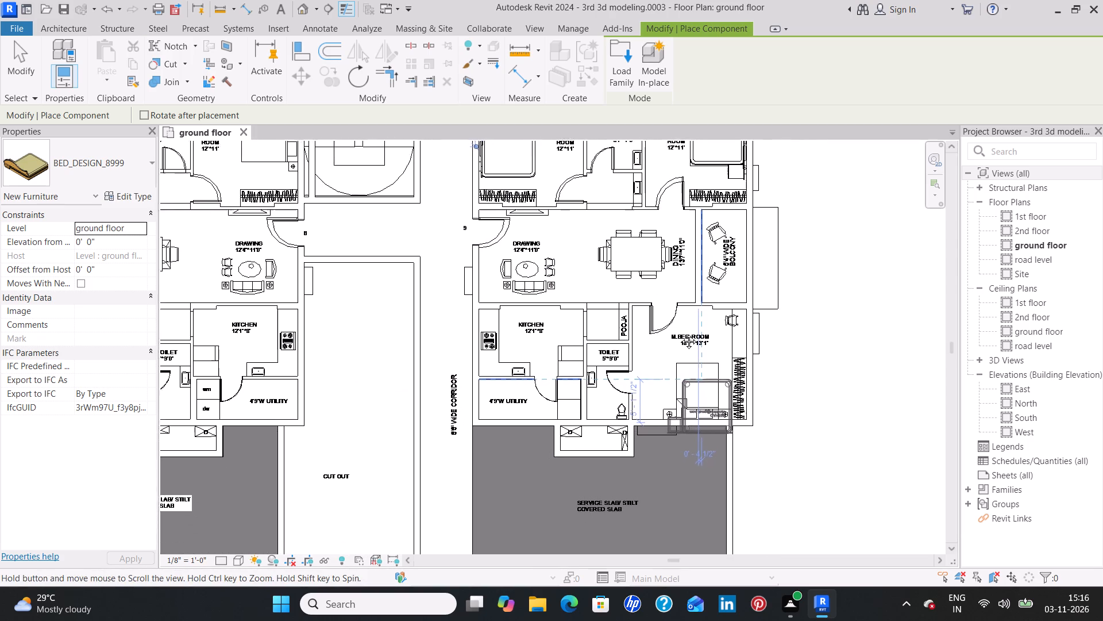
middle_drag(680, 333, 674, 321)
scroll(670, 320, up, 6)
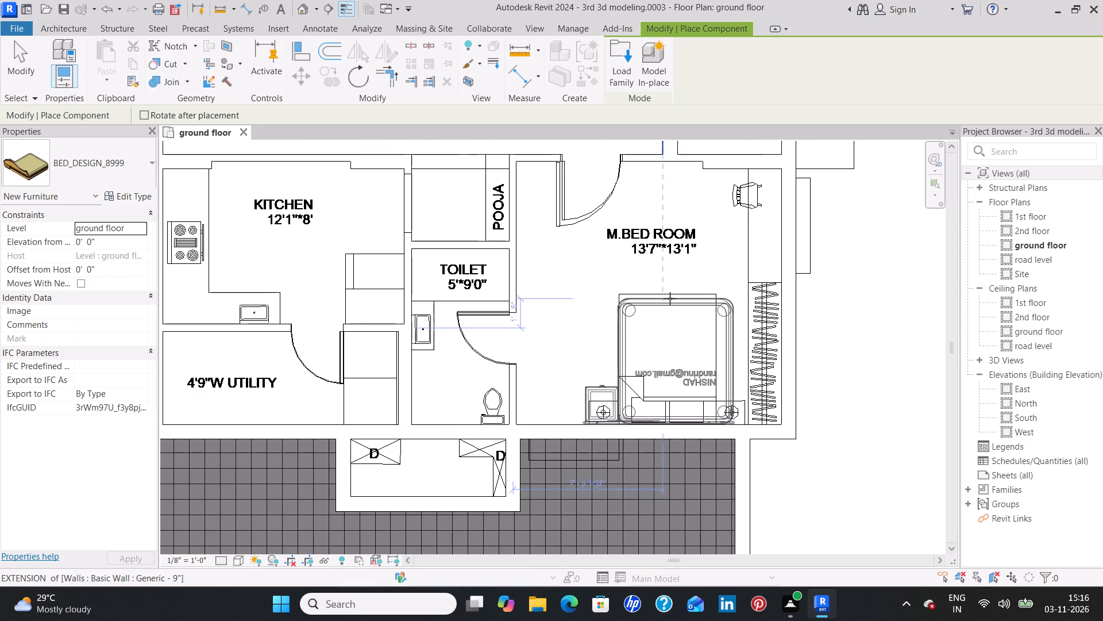
click(669, 293)
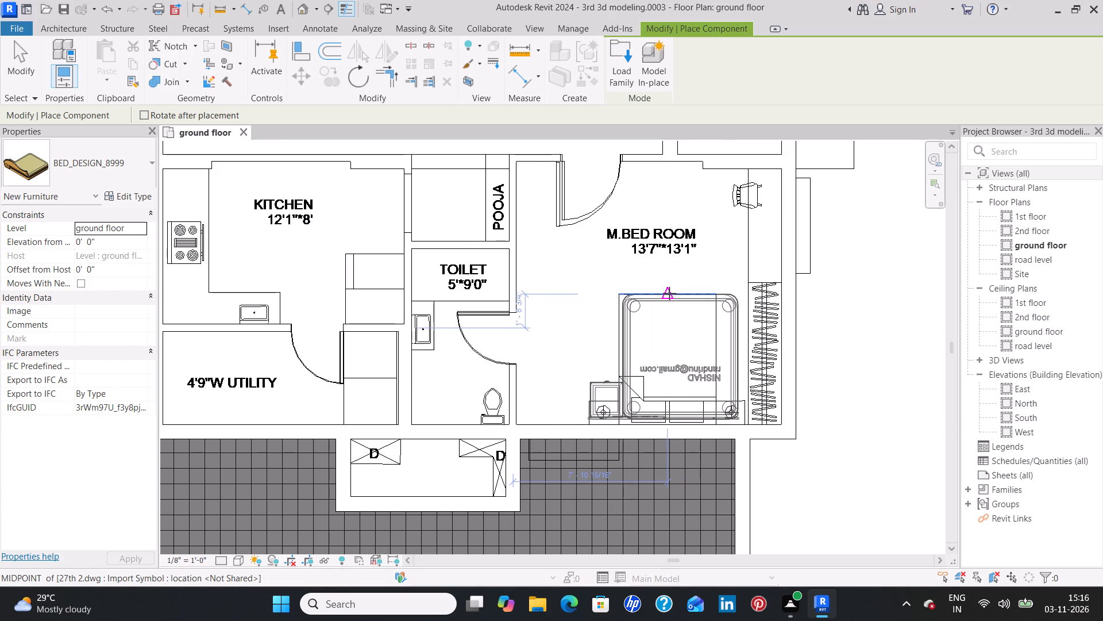
Place a BED_DESIGN_8999 in entrance 10's 12'7"*10' bedroom, rotated so its headboard faces the outer east wall at the drawn wardrobe.
scroll(545, 317, down, 6)
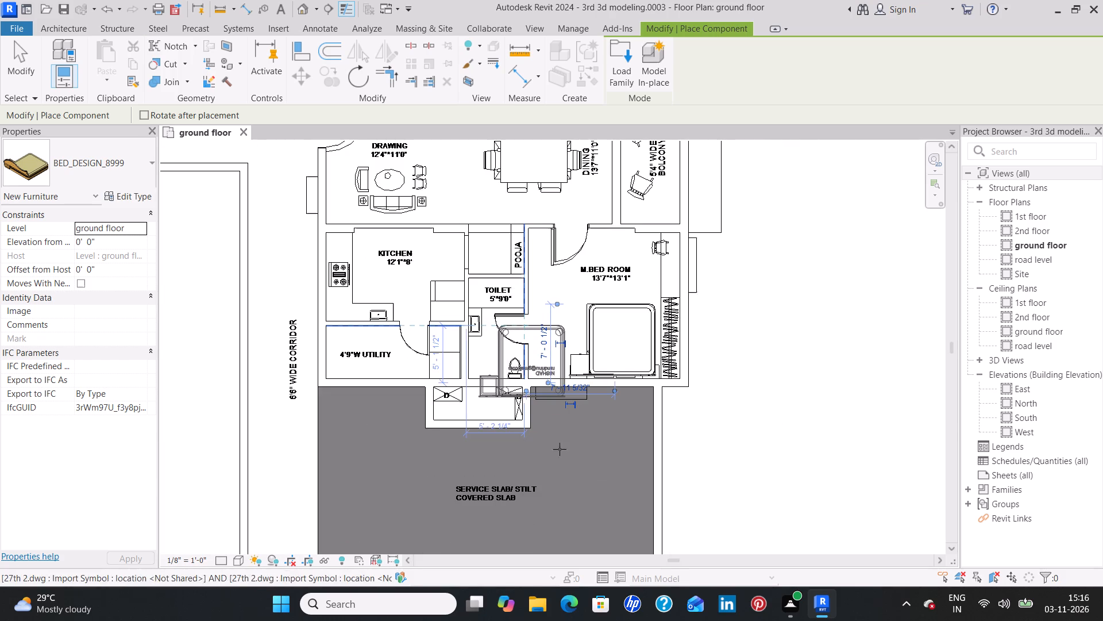
middle_drag(531, 462, 564, 263)
scroll(612, 384, up, 5)
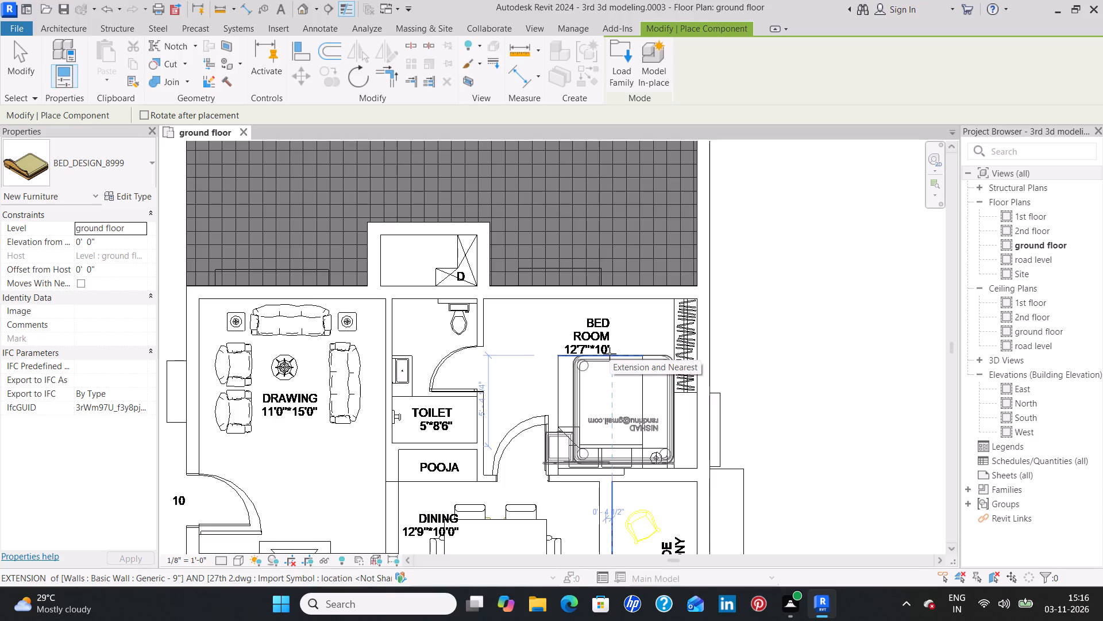
key(space)
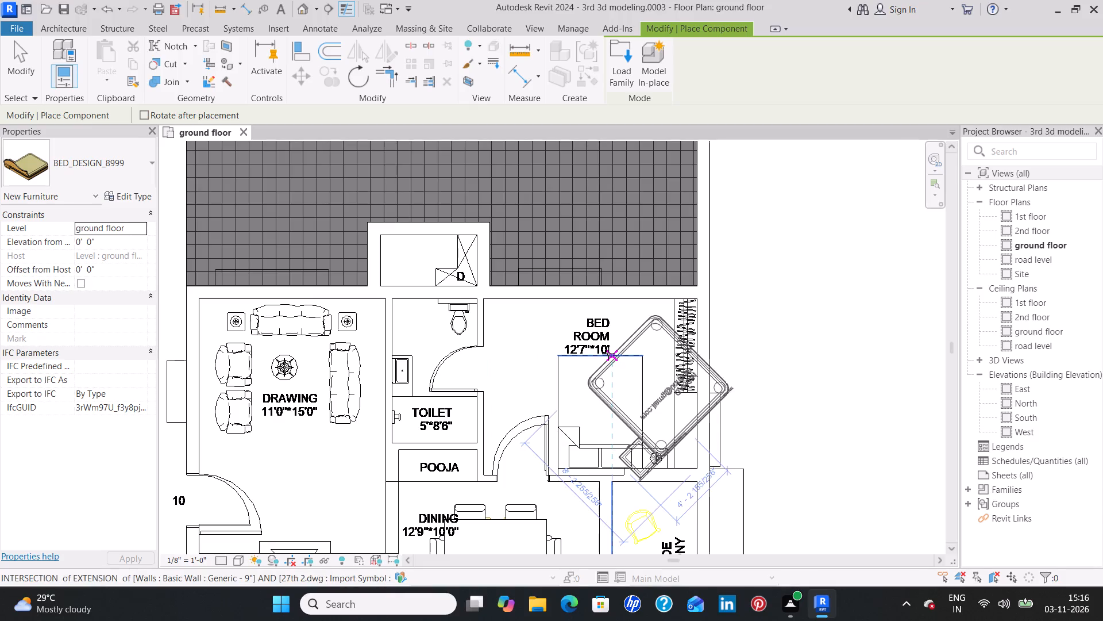
key(space)
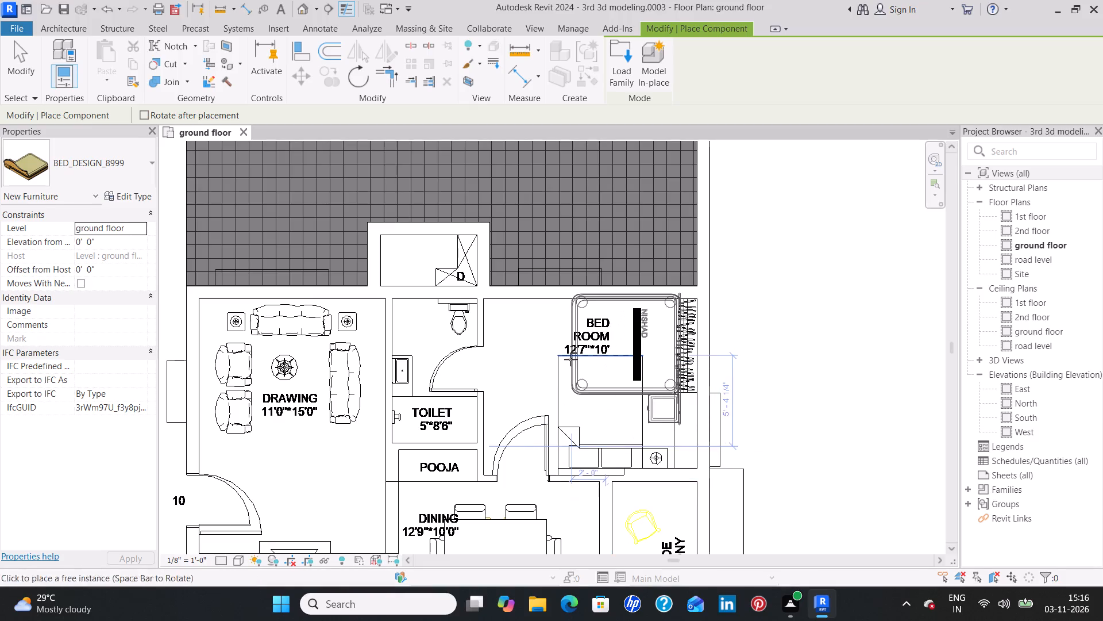
scroll(574, 361, up, 4)
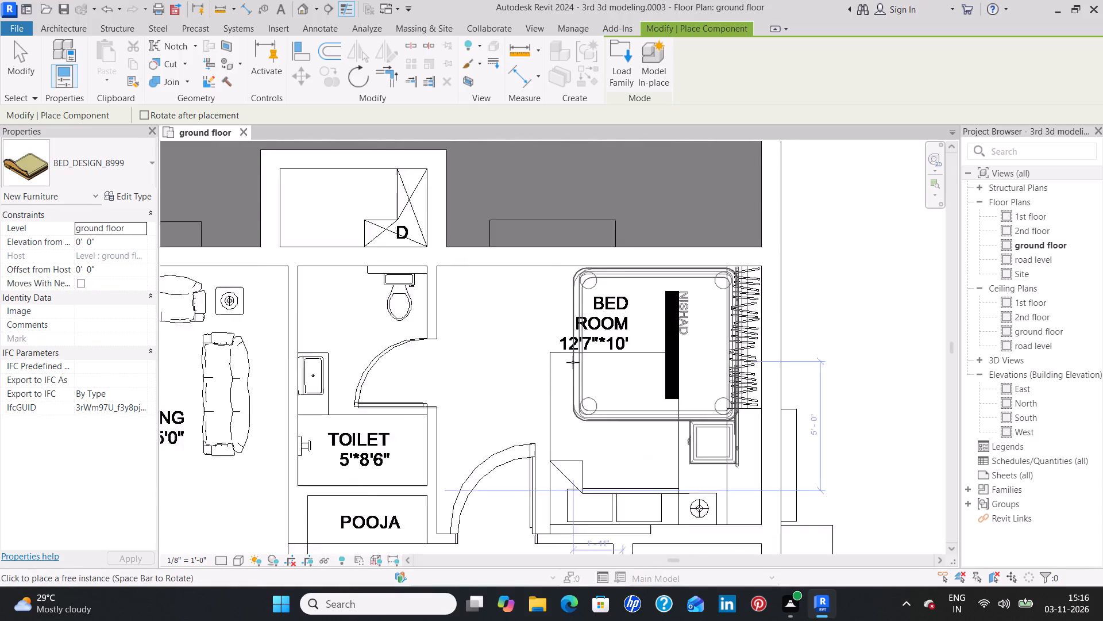
scroll(573, 362, up, 1)
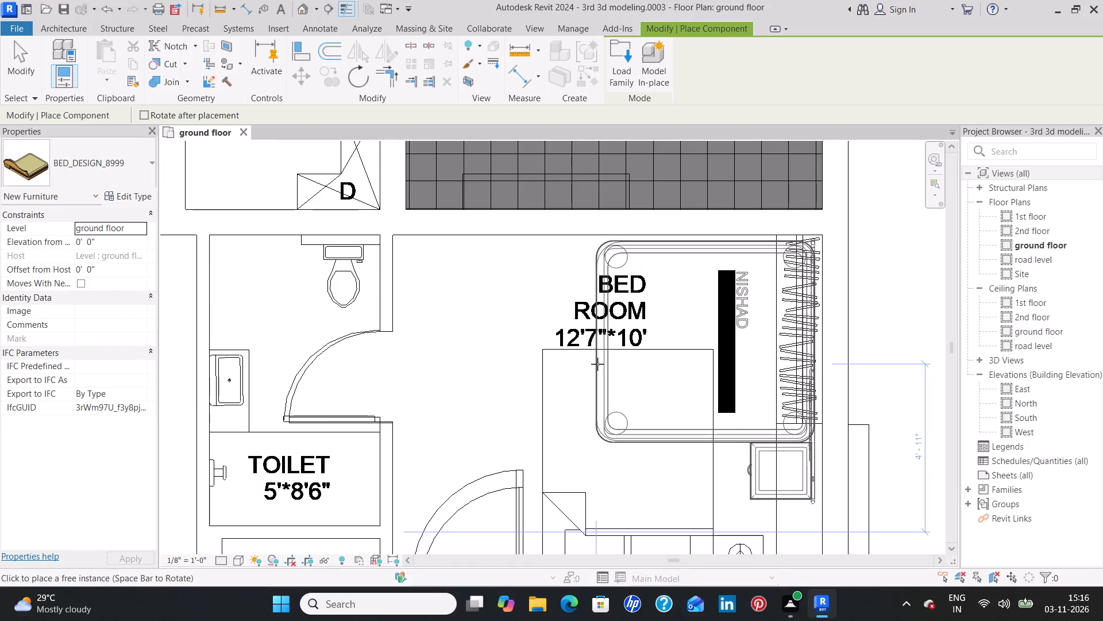
click(597, 364)
Place a BED_DESIGN_8999 over the drawn bed in entrance 10's 10'9"*15'6" bedroom, rotated so its headboard faces the lobby wall.
scroll(561, 378, down, 7)
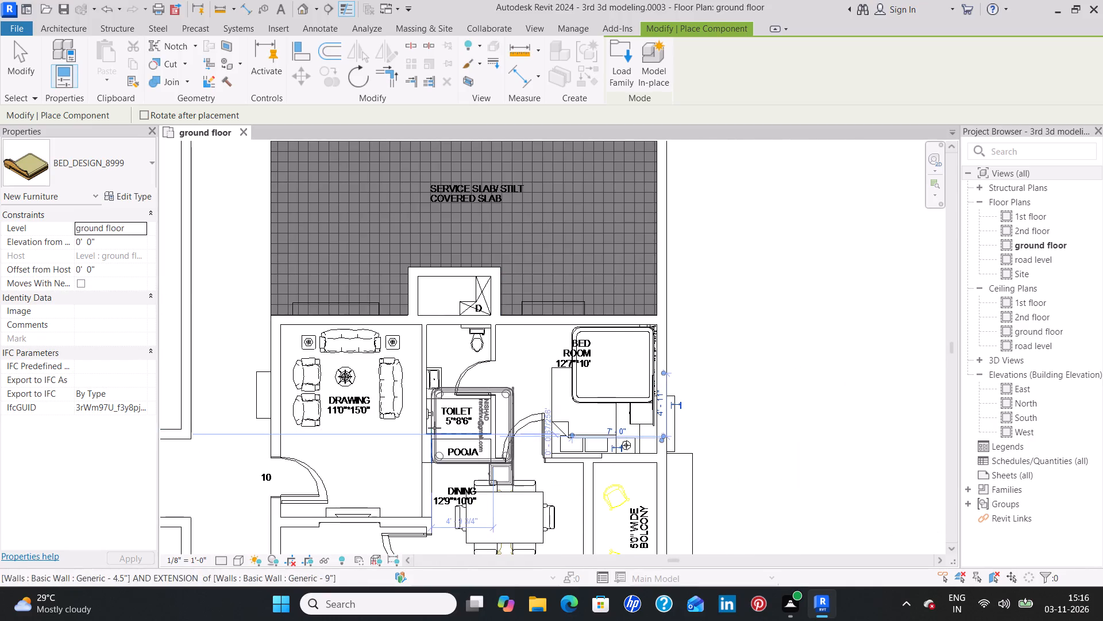
middle_drag(434, 428, 585, 387)
middle_drag(526, 457, 517, 293)
middle_drag(455, 442, 455, 326)
key(space)
key(space)
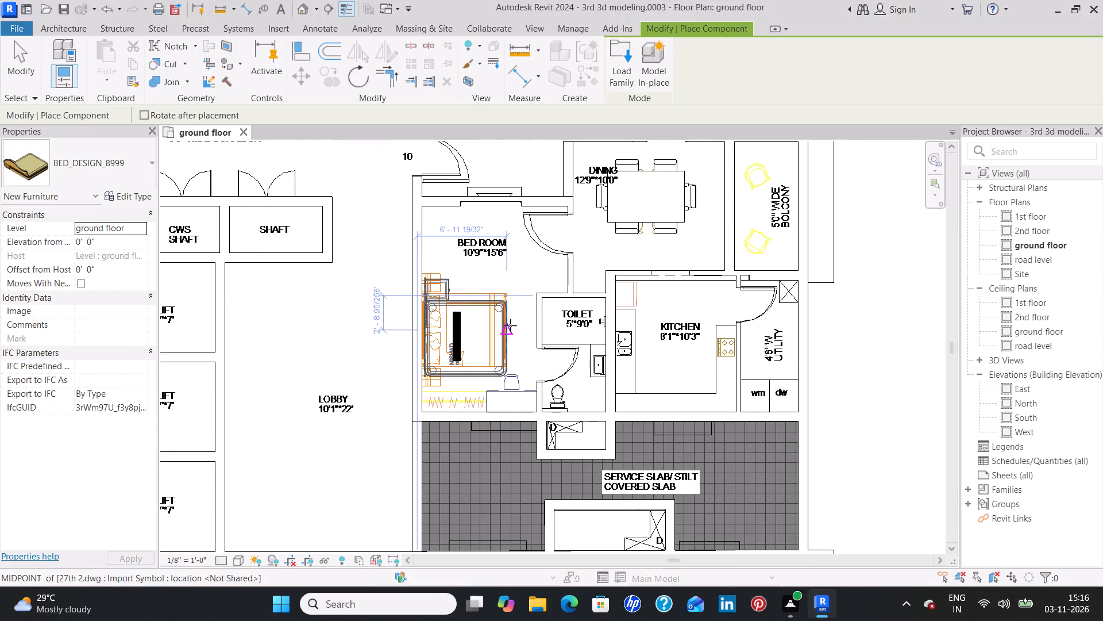
scroll(510, 325, up, 3)
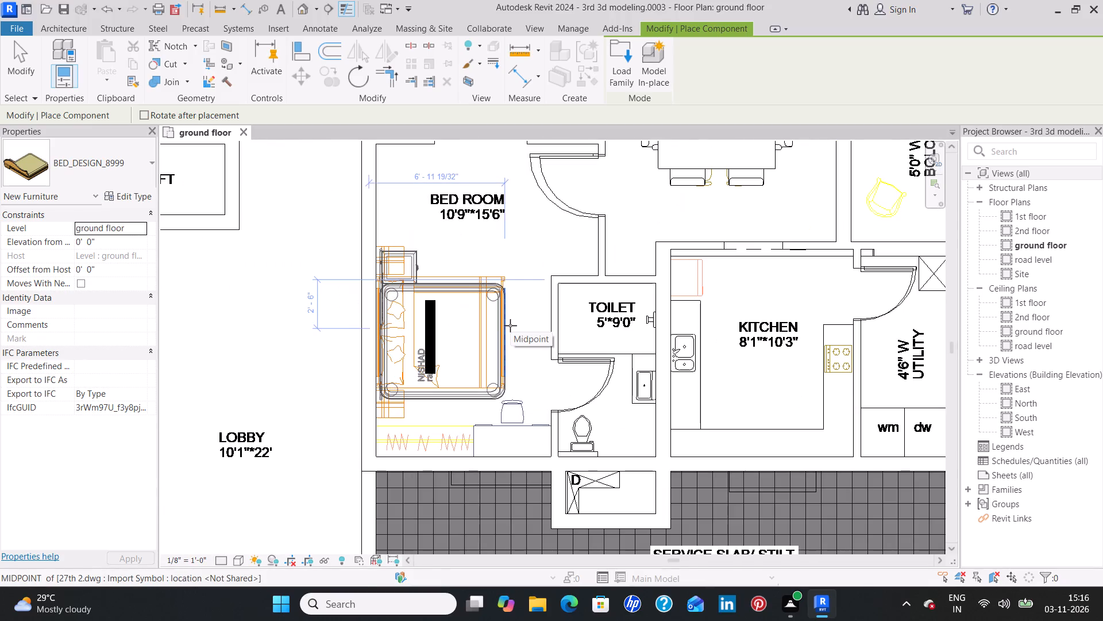
click(510, 325)
Place a BED_DESIGN_8999 over the drawn bed in entrance 1's eastern 12'*11' bedroom, rotated so its headboard faces the outer east wall.
scroll(524, 313, down, 2)
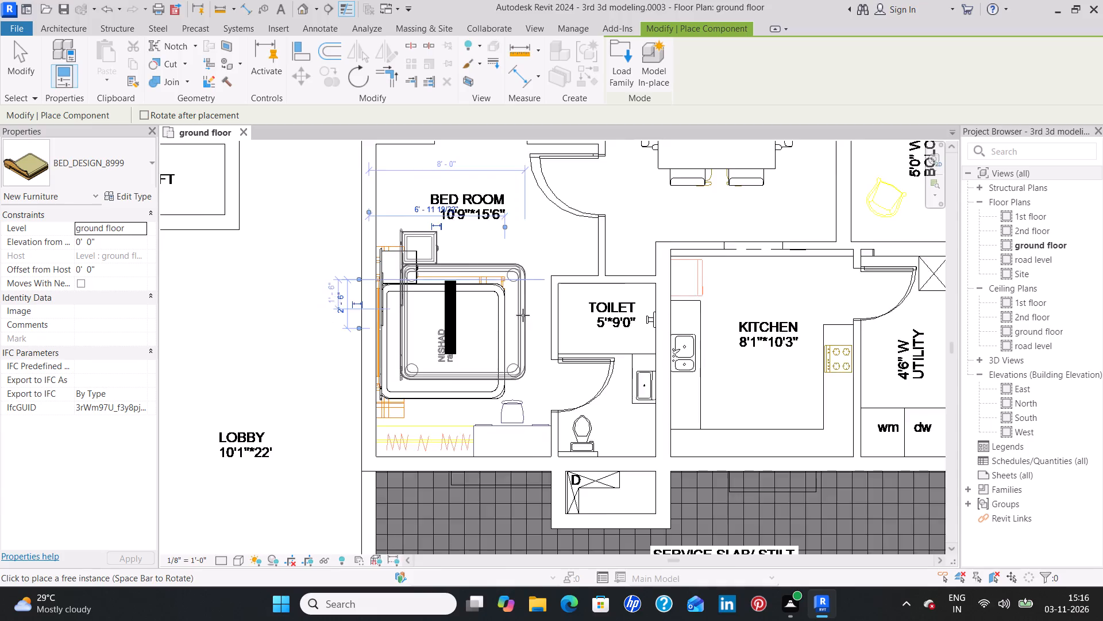
scroll(523, 315, down, 5)
middle_drag(496, 434, 494, 425)
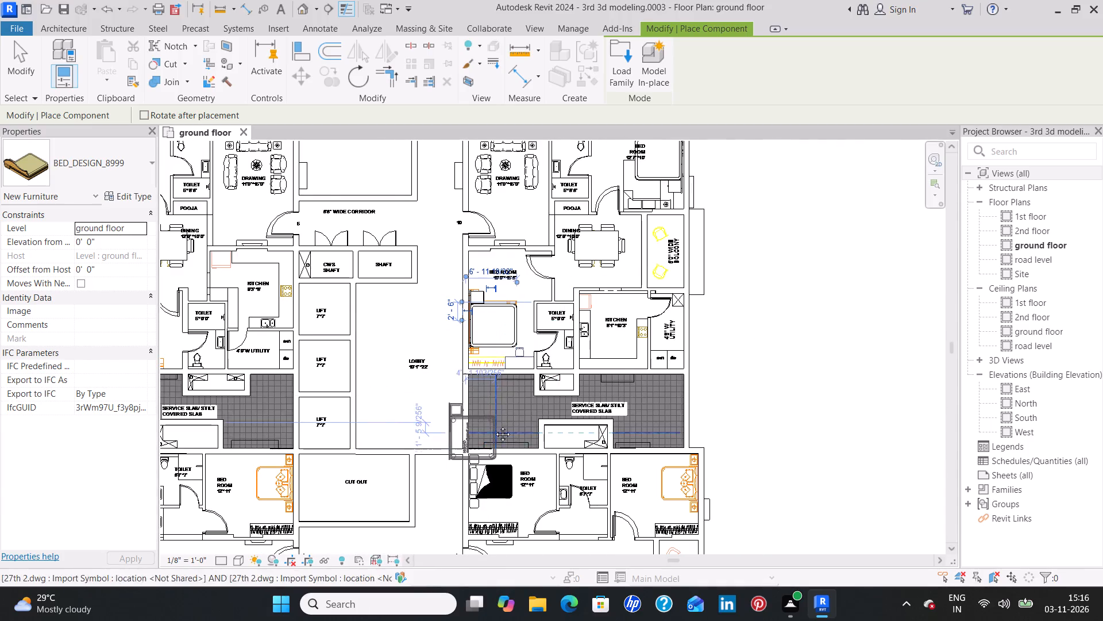
middle_drag(494, 425, 489, 312)
middle_drag(649, 389, 636, 319)
scroll(700, 313, up, 4)
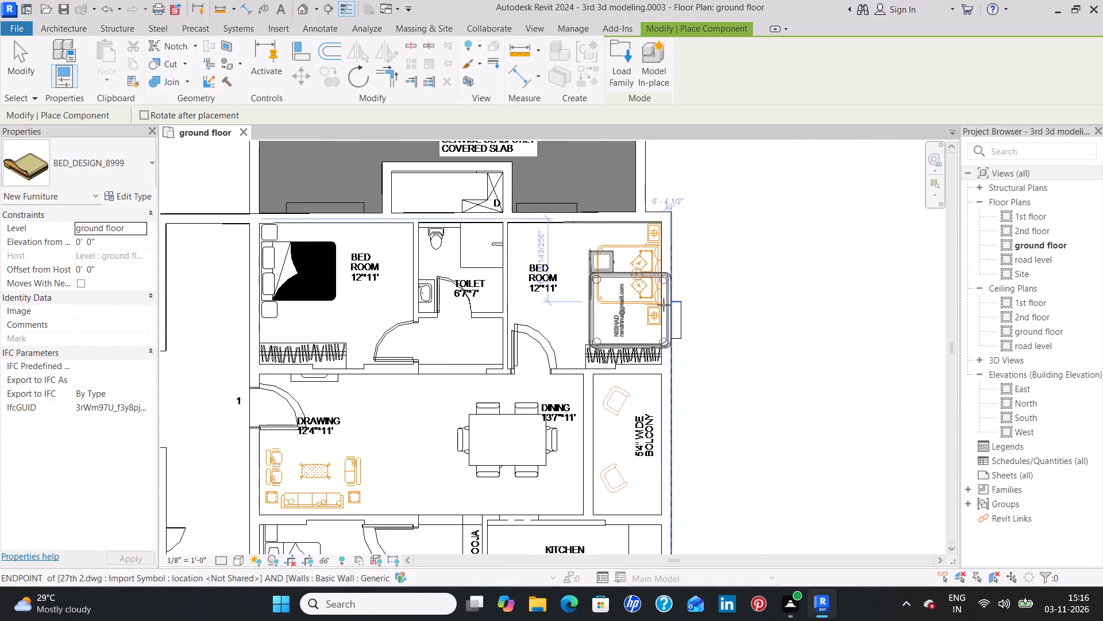
key(space)
key(space)
key(space)
key(space)
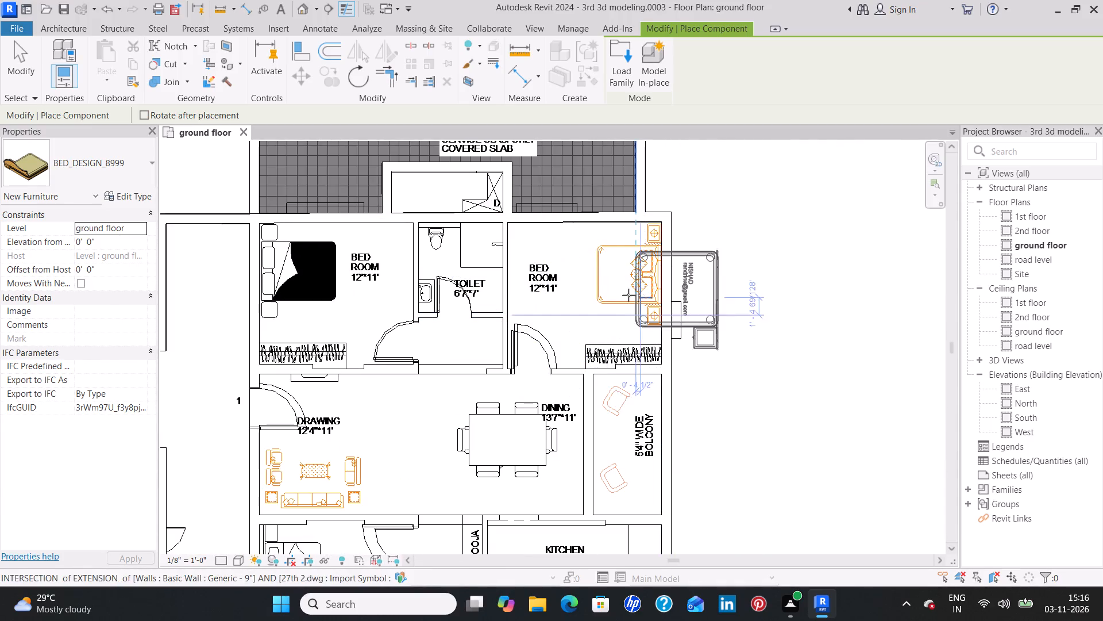
scroll(585, 274, up, 4)
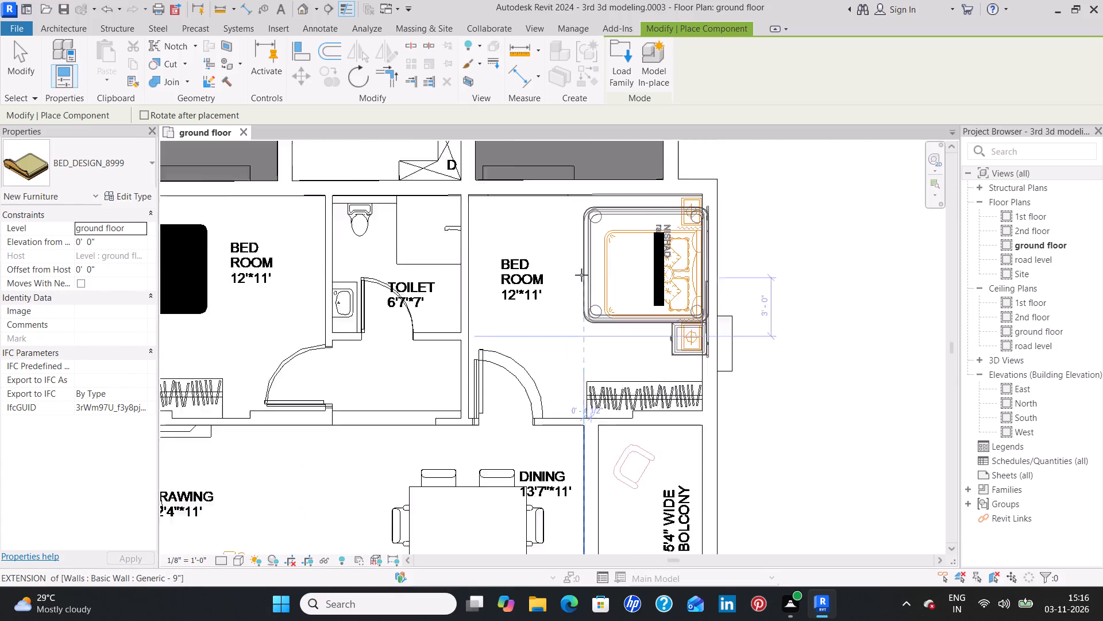
scroll(581, 275, up, 2)
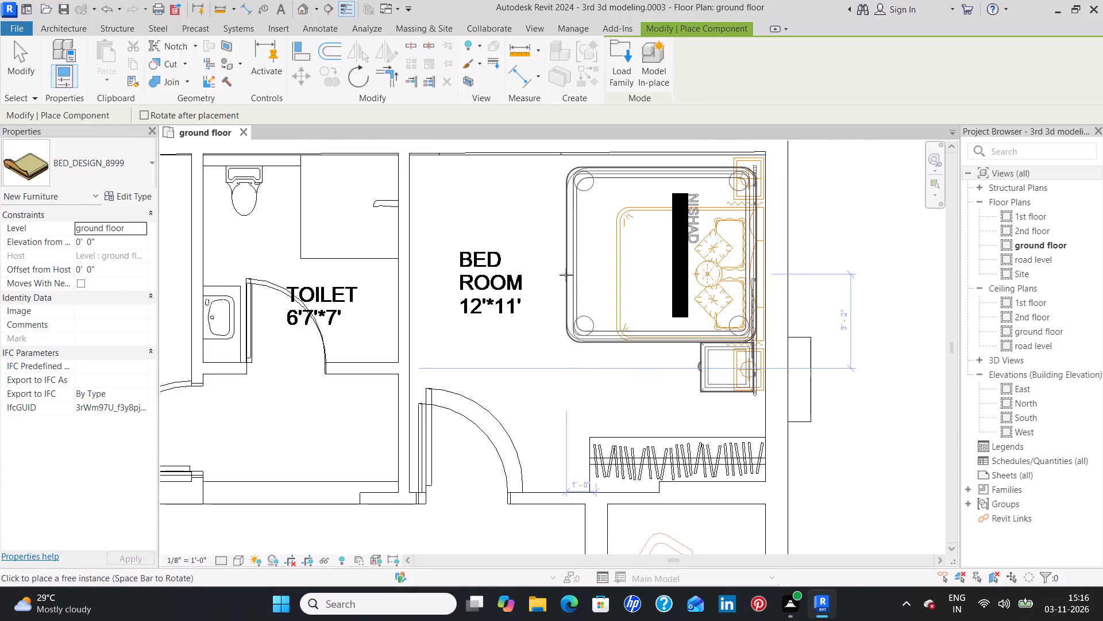
click(566, 275)
Place a BED_DESIGN_8999 over the drawn bed in entrance 1's western 12'*11' bedroom, rotated so its headboard faces the west wall.
scroll(507, 324, down, 6)
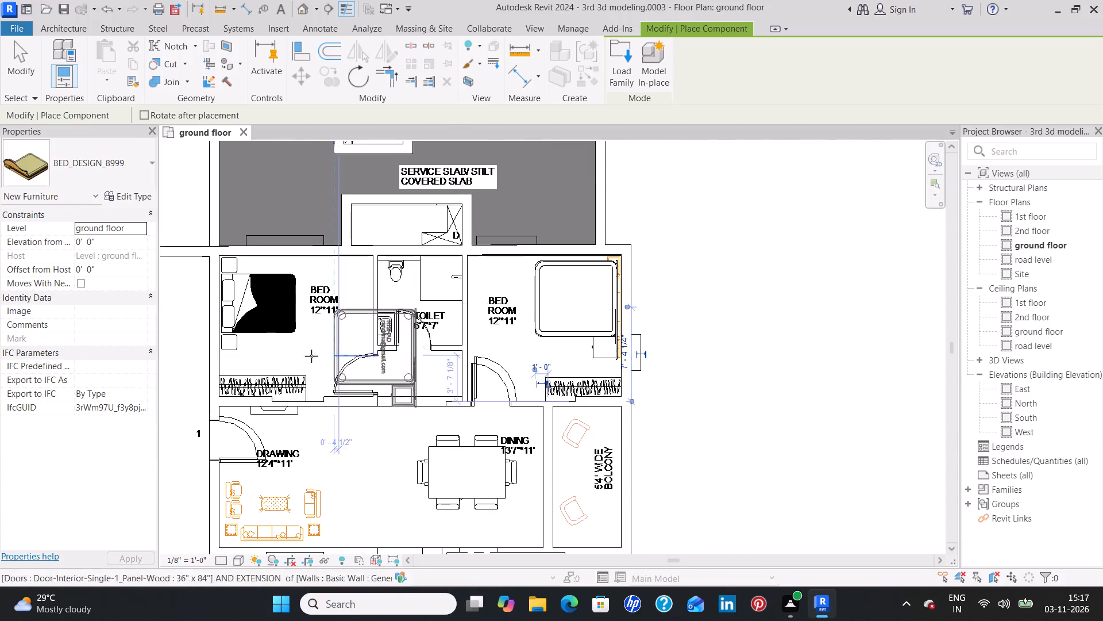
middle_drag(287, 338, 383, 338)
key(space)
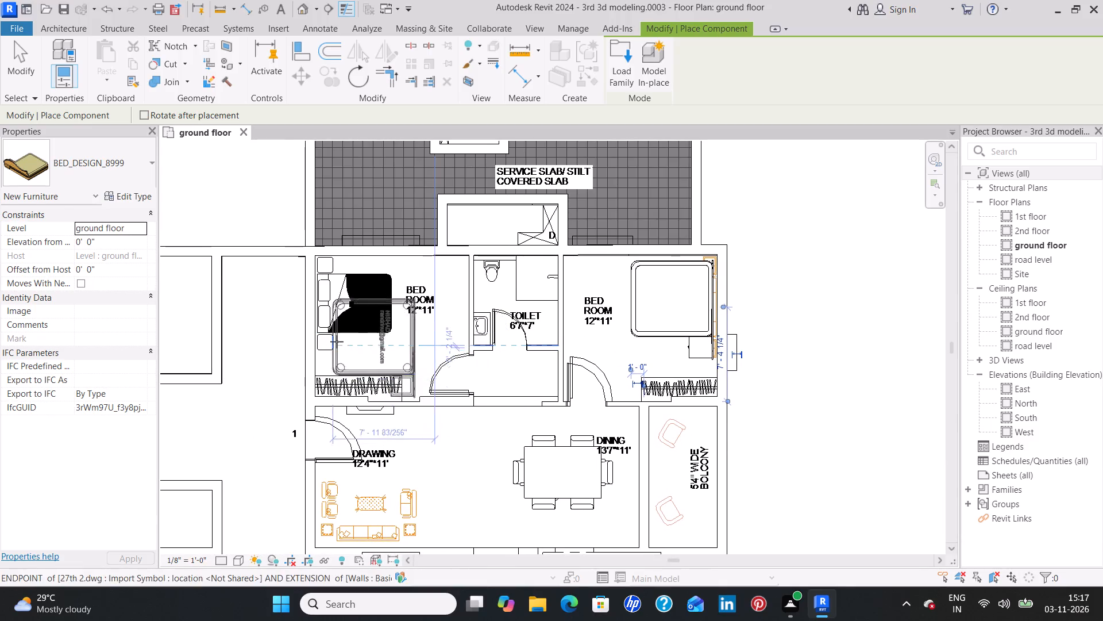
key(space)
key(space)
key(space)
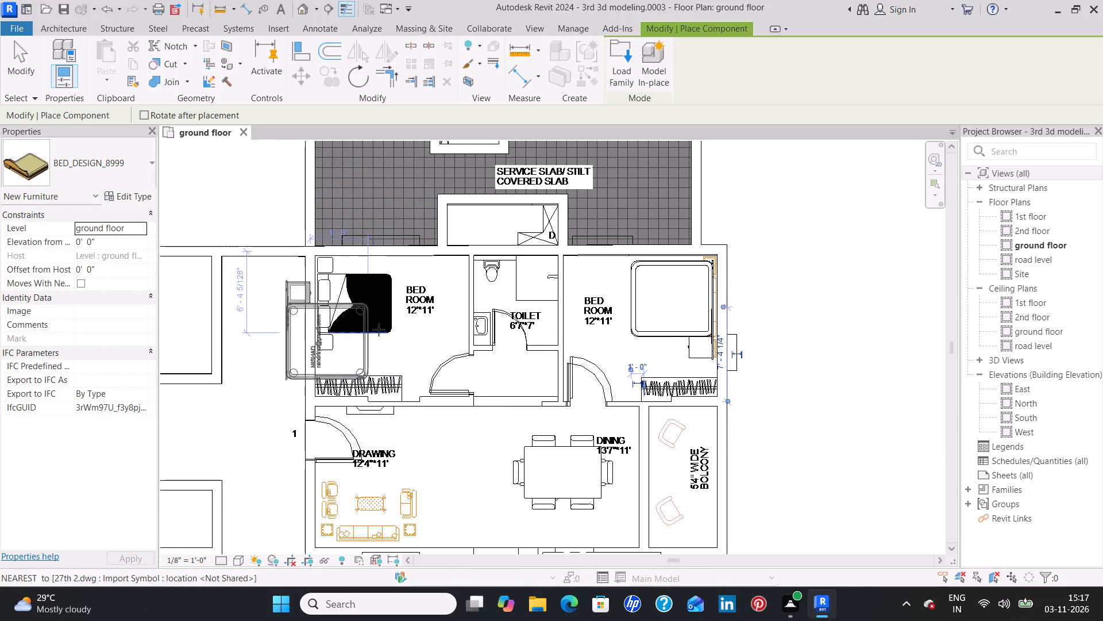
scroll(398, 312, up, 2)
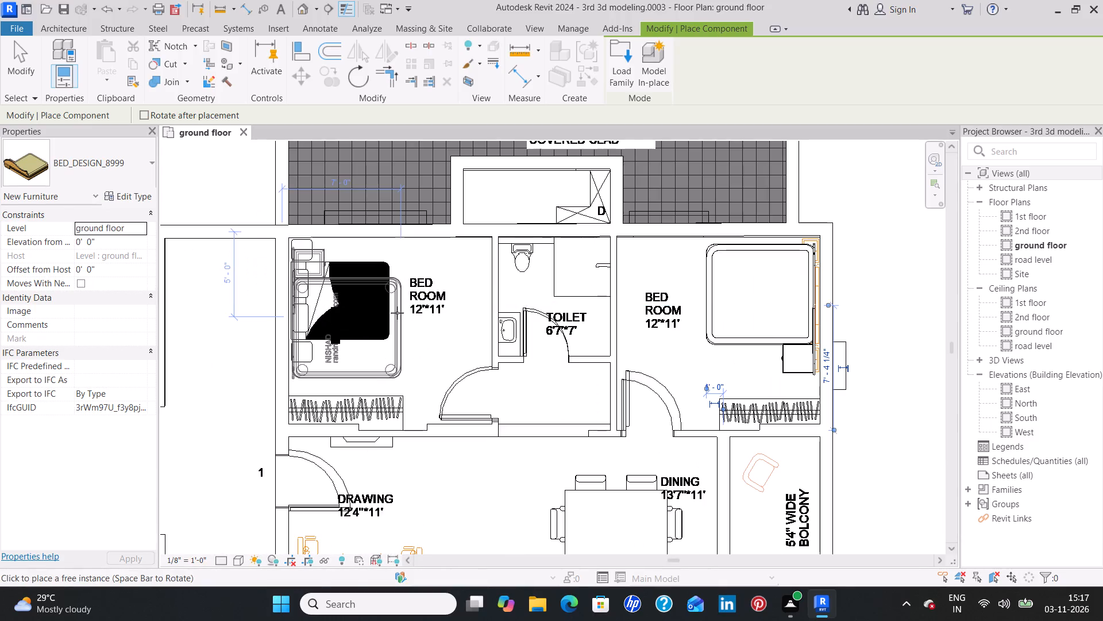
middle_drag(397, 313, 422, 401)
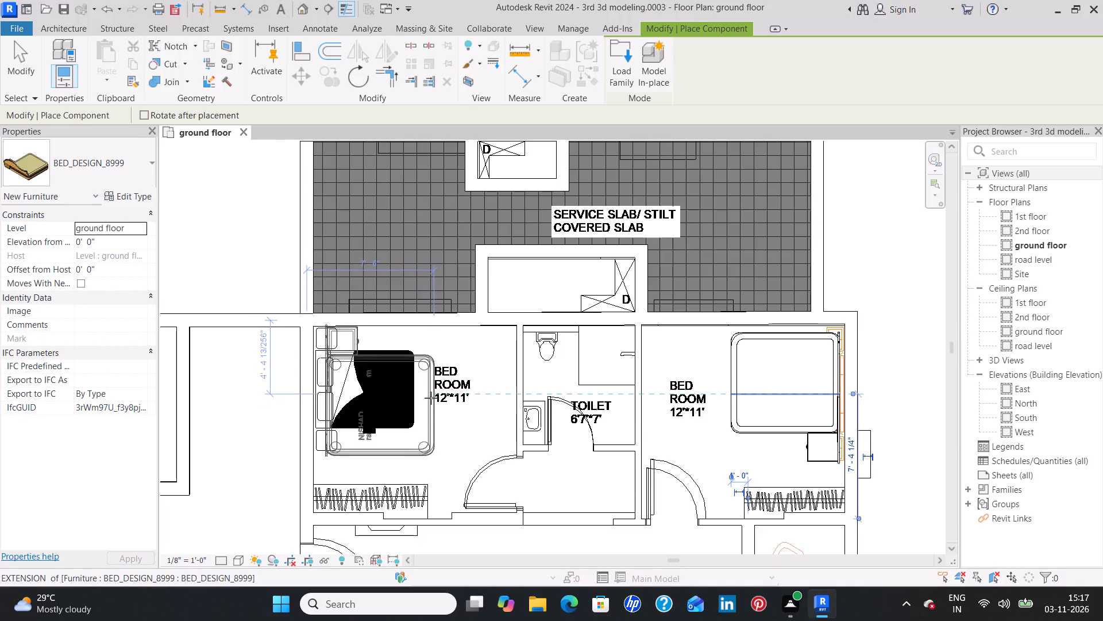
scroll(428, 400, up, 3)
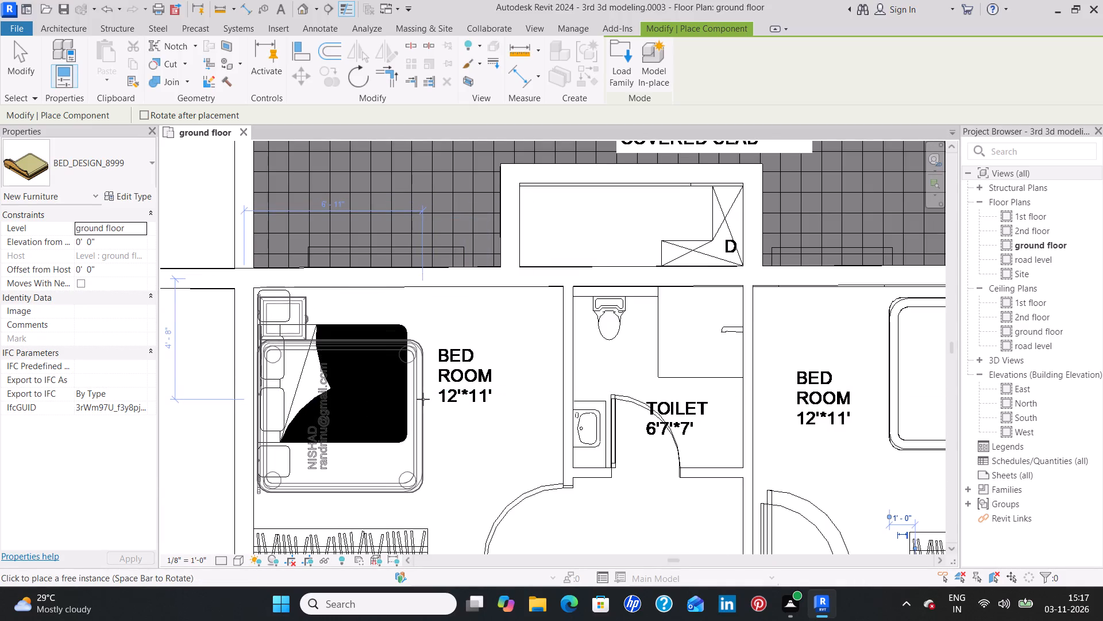
click(423, 399)
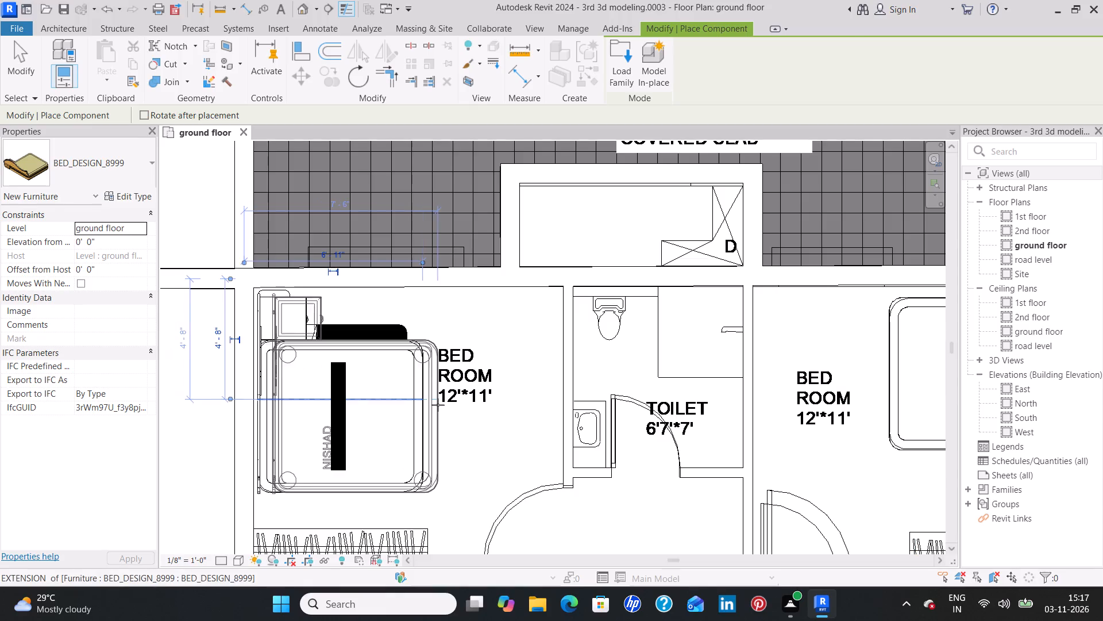
Place a BED_DESIGN_8999 over the drawn bed in entrance 1's 13'7"*13'1" master bedroom, with its headboard against the corridor wall.
scroll(438, 405, down, 4)
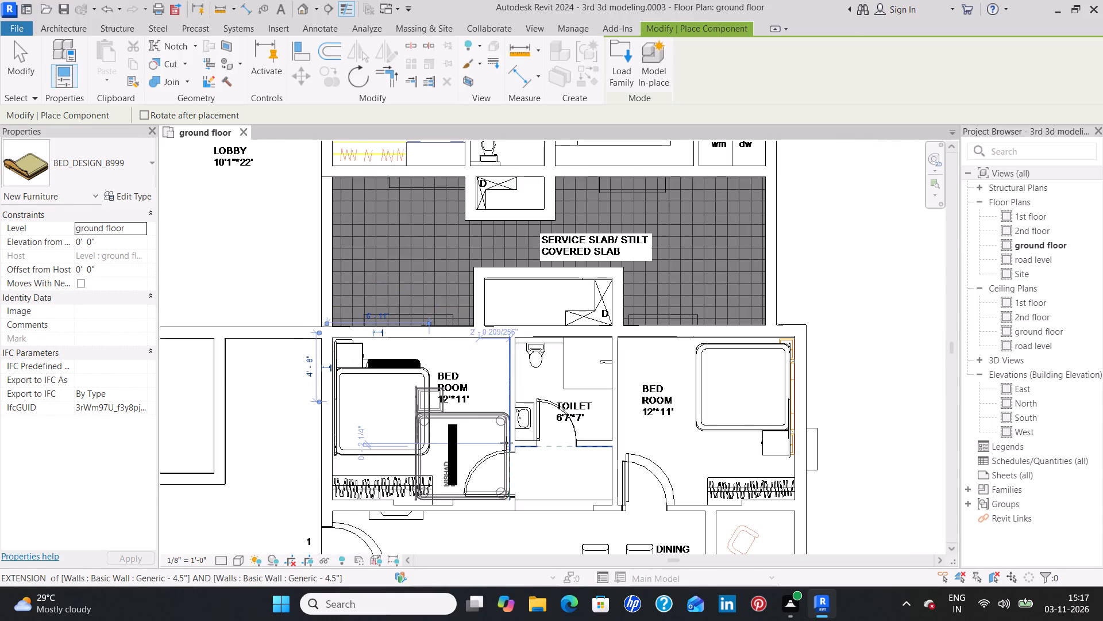
scroll(511, 442, down, 2)
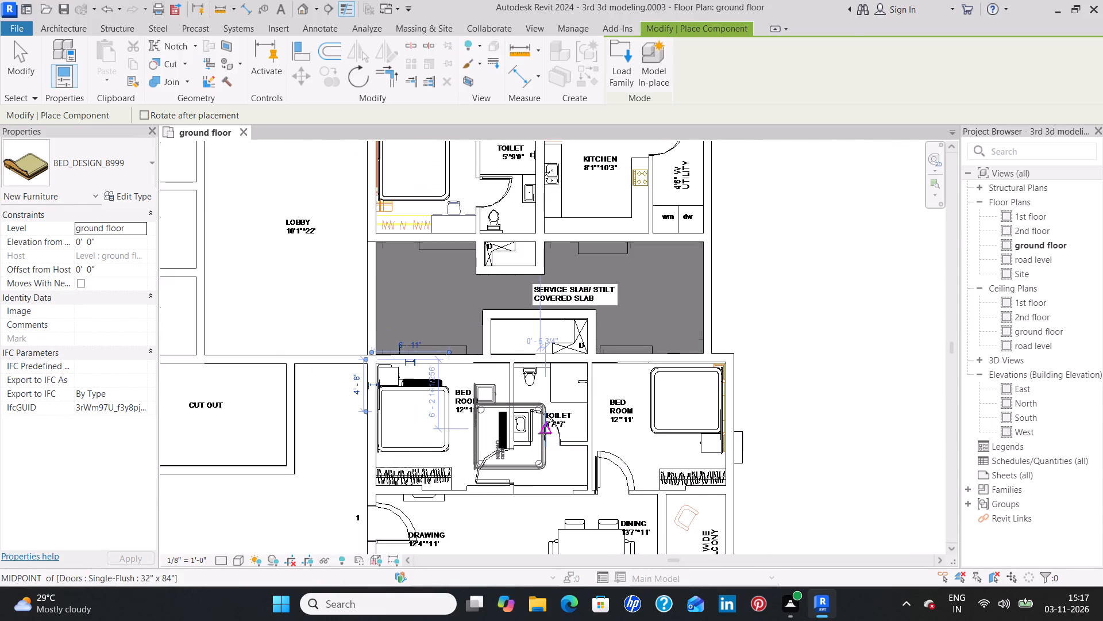
middle_drag(544, 432, 557, 246)
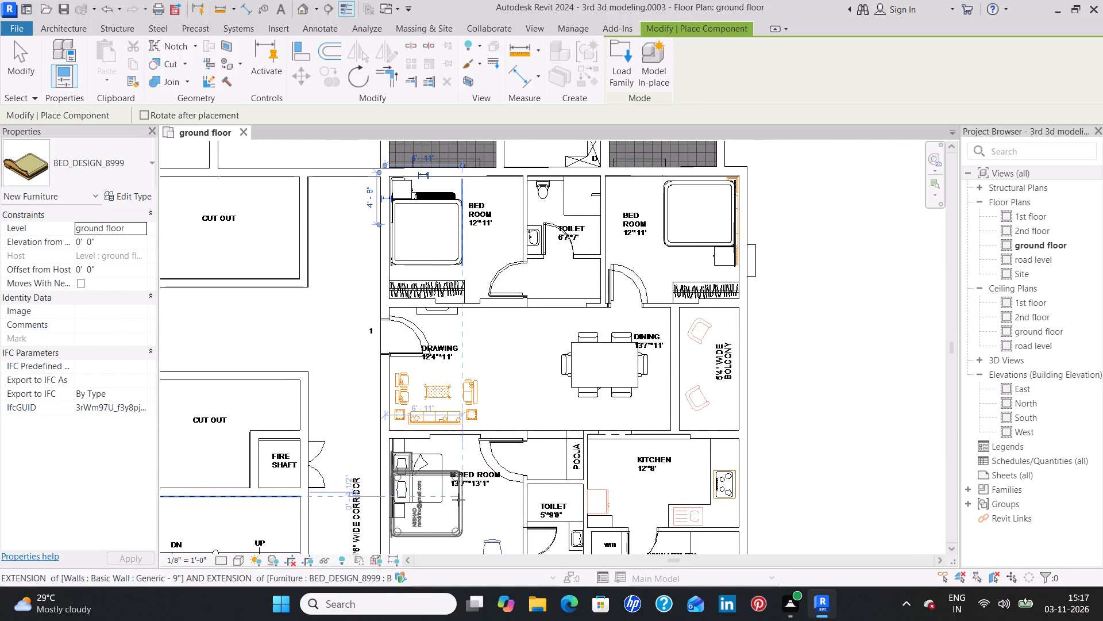
middle_drag(460, 496, 477, 376)
scroll(477, 376, up, 3)
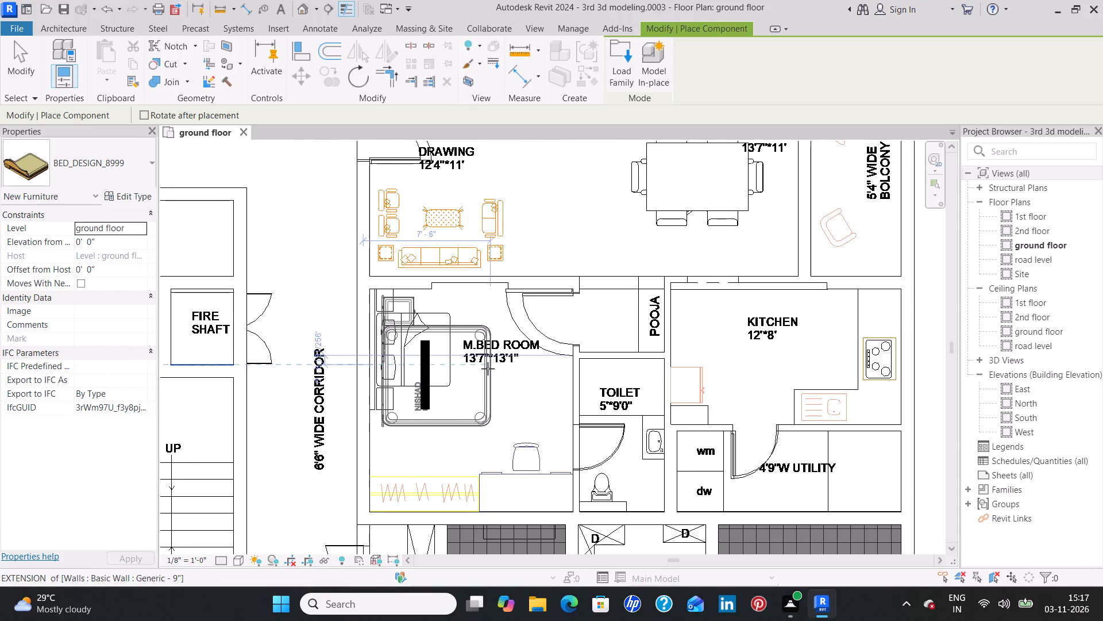
scroll(484, 370, up, 4)
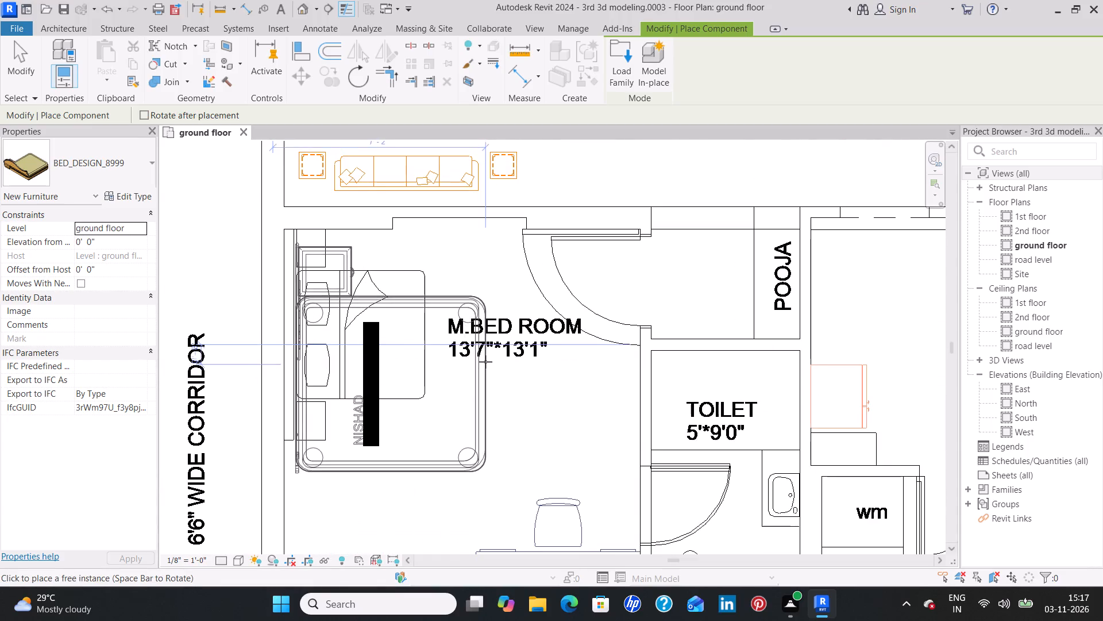
click(485, 362)
Place a BED_DESIGN_8999 over the drawn bed in entrance 2's 12'*12' bedroom beside the cut out, with its headboard facing the west wall.
scroll(540, 370, down, 4)
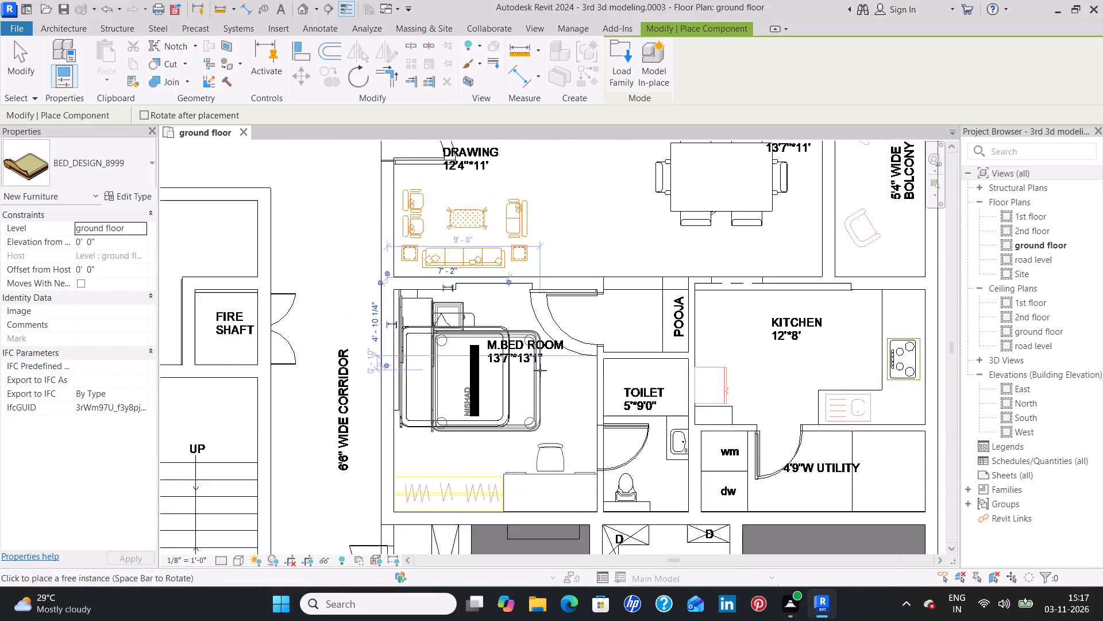
scroll(540, 370, down, 3)
scroll(630, 369, down, 3)
scroll(528, 471, down, 1)
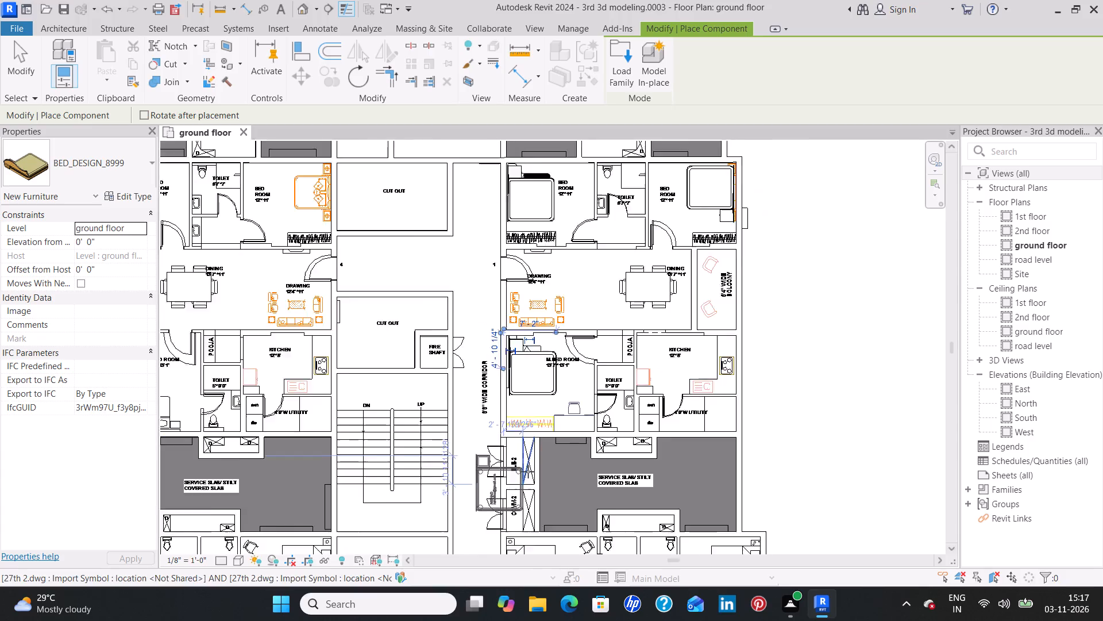
middle_drag(529, 463, 552, 273)
scroll(560, 373, up, 3)
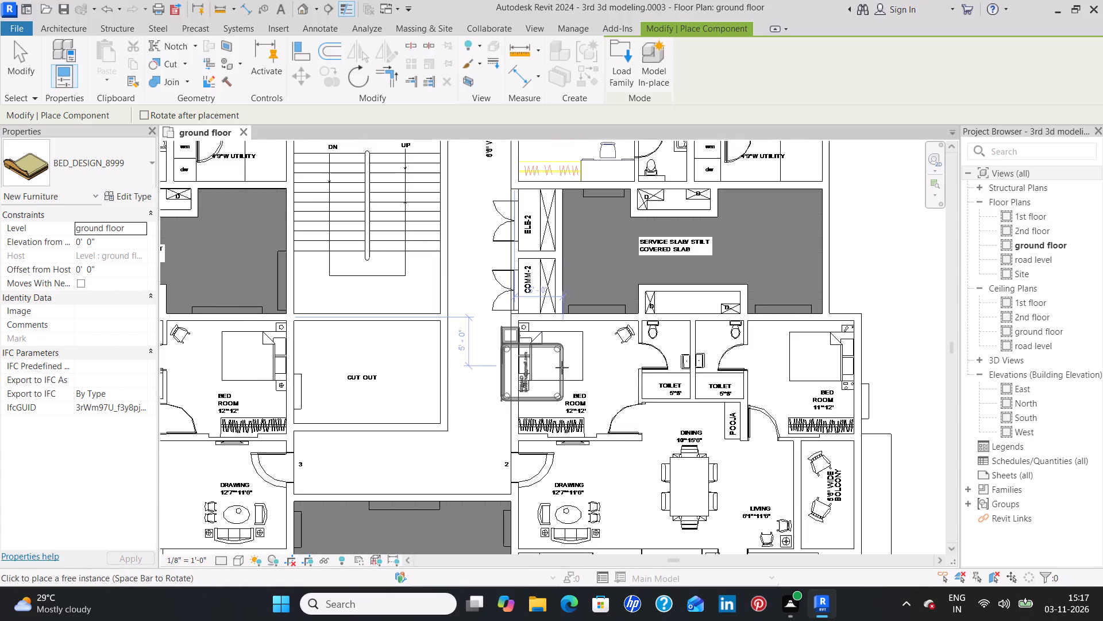
scroll(564, 365, up, 3)
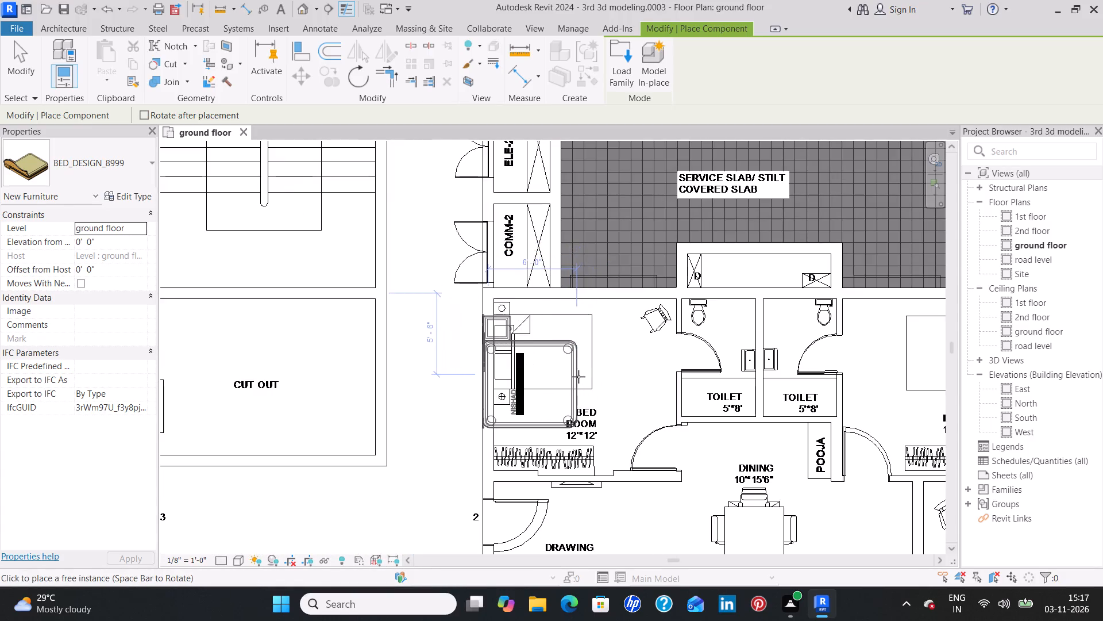
scroll(595, 363, up, 3)
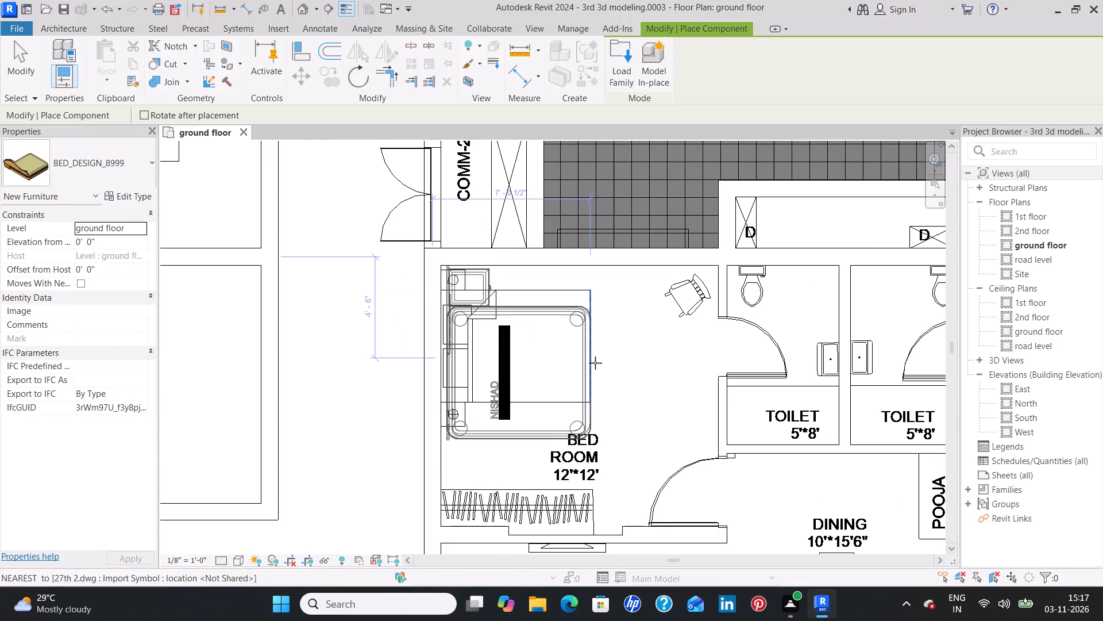
scroll(592, 370, up, 3)
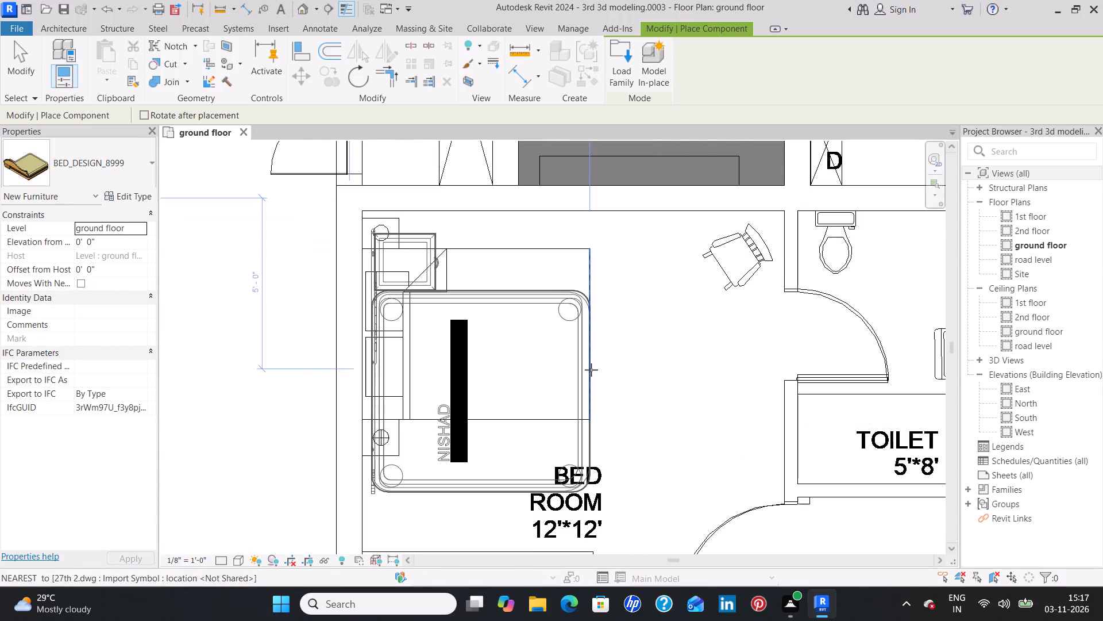
click(589, 359)
Place a BED_DESIGN_8999 over the drawn bed in entrance 2's 11'*12' bedroom, rotated so its headboard faces the outer east wall.
scroll(594, 364, down, 4)
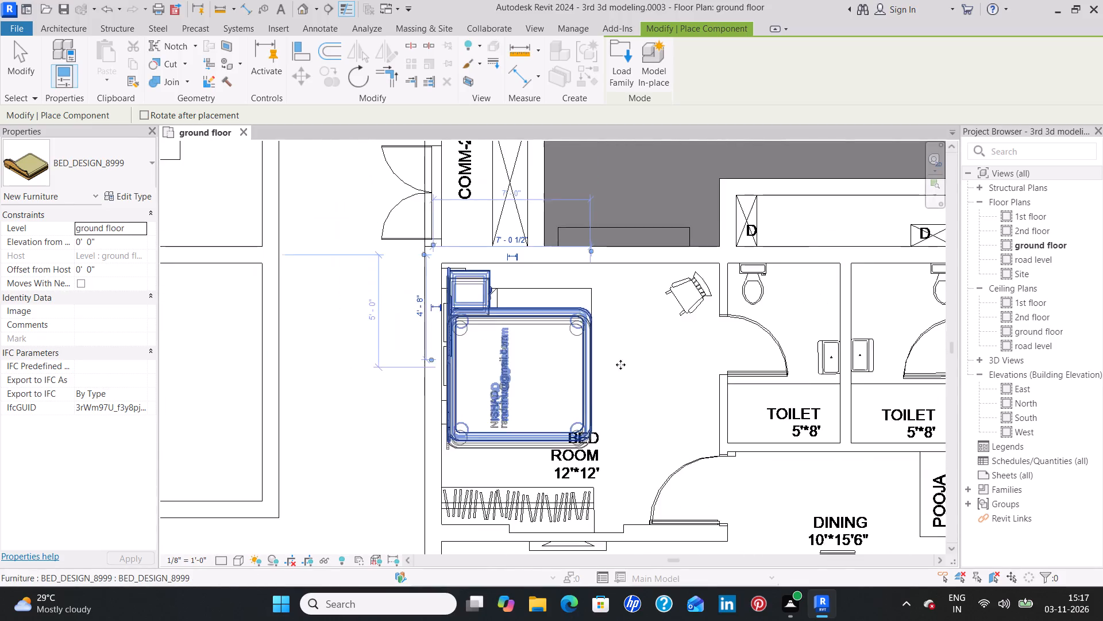
scroll(707, 370, down, 3)
middle_drag(782, 436, 606, 447)
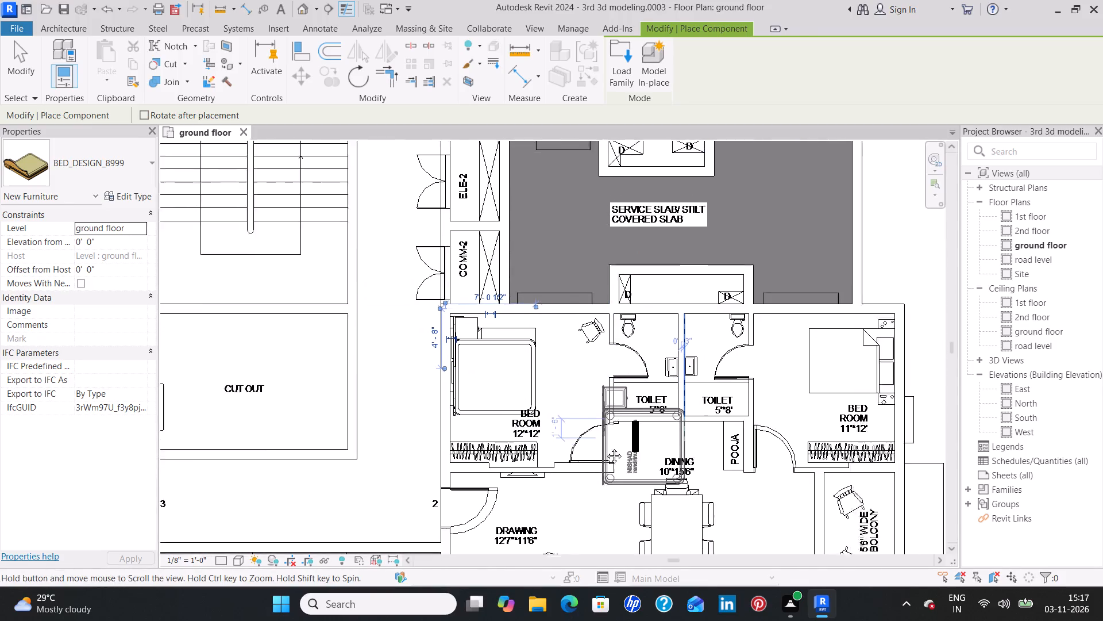
middle_drag(606, 447, 523, 447)
key(space)
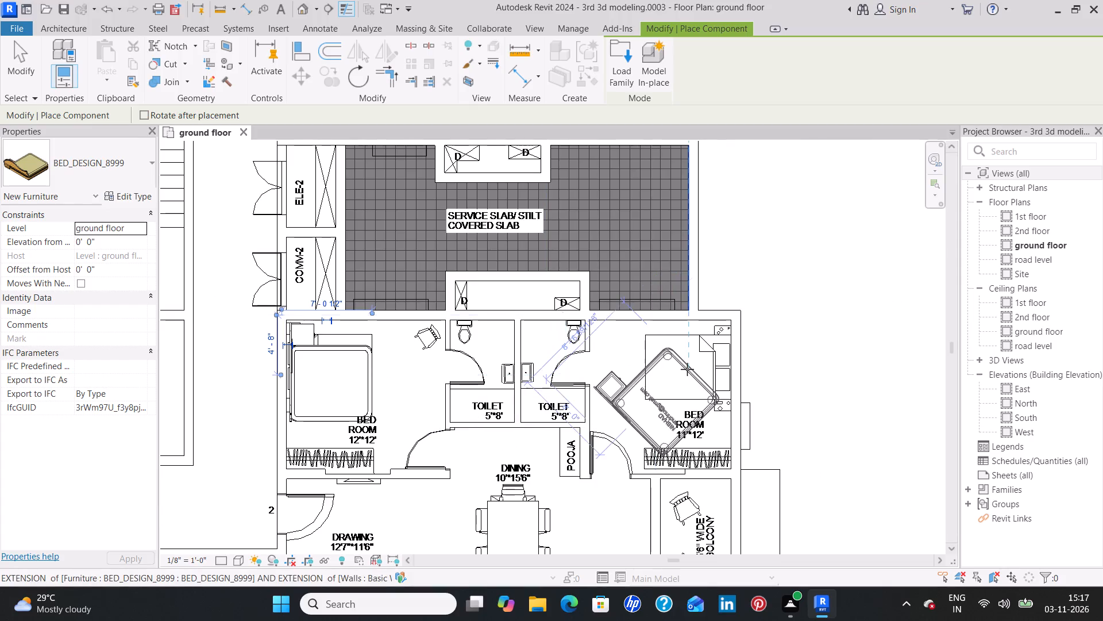
key(space)
key(space)
key(space)
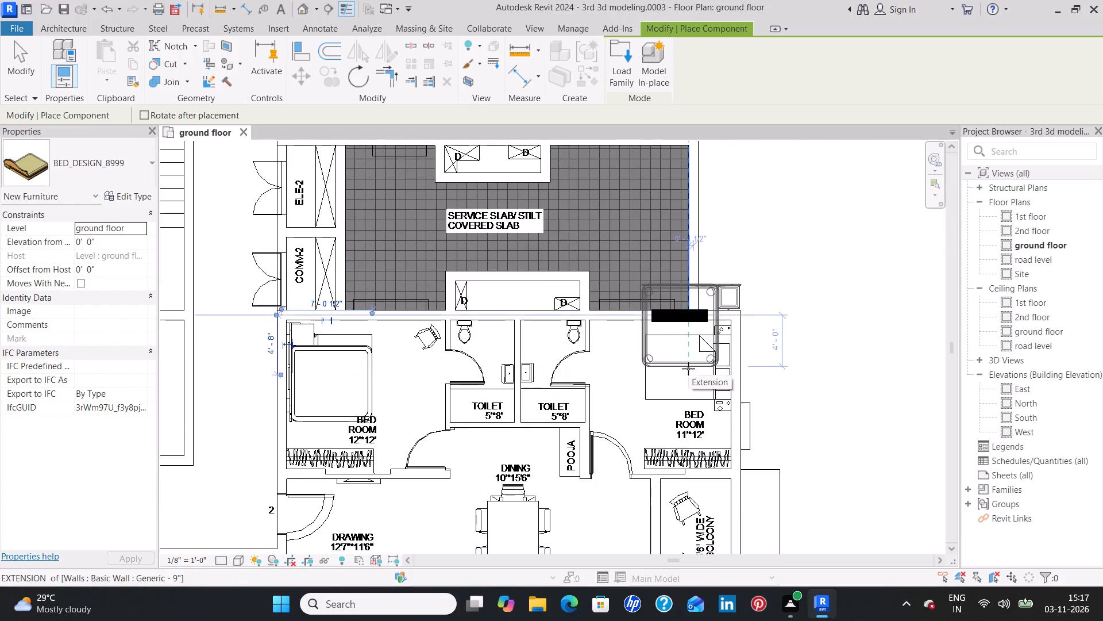
key(space)
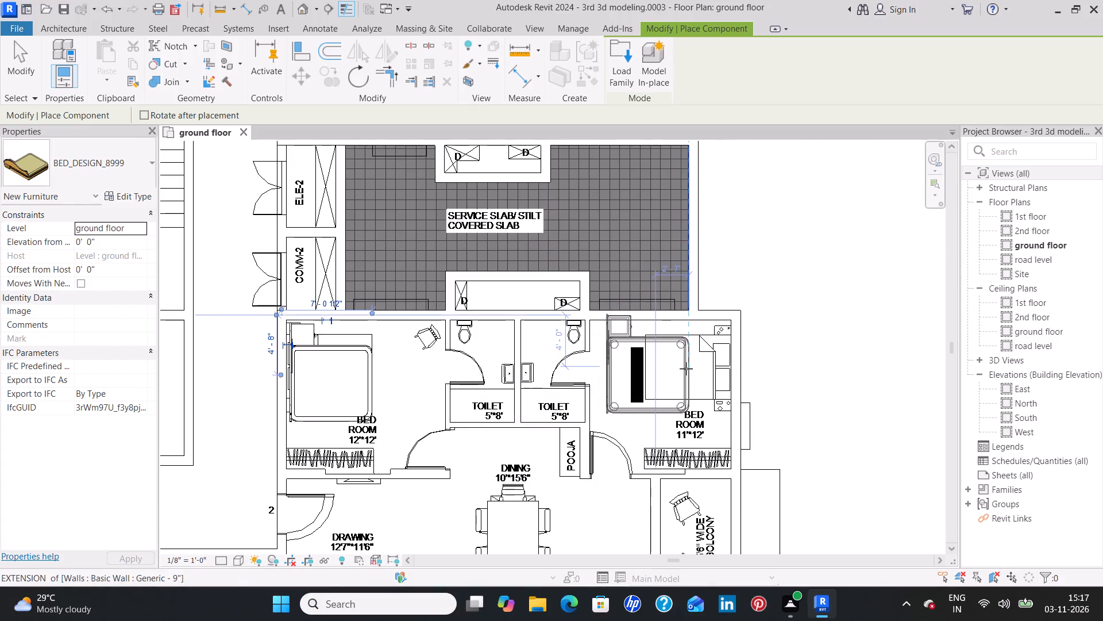
key(space)
key(space)
key(space)
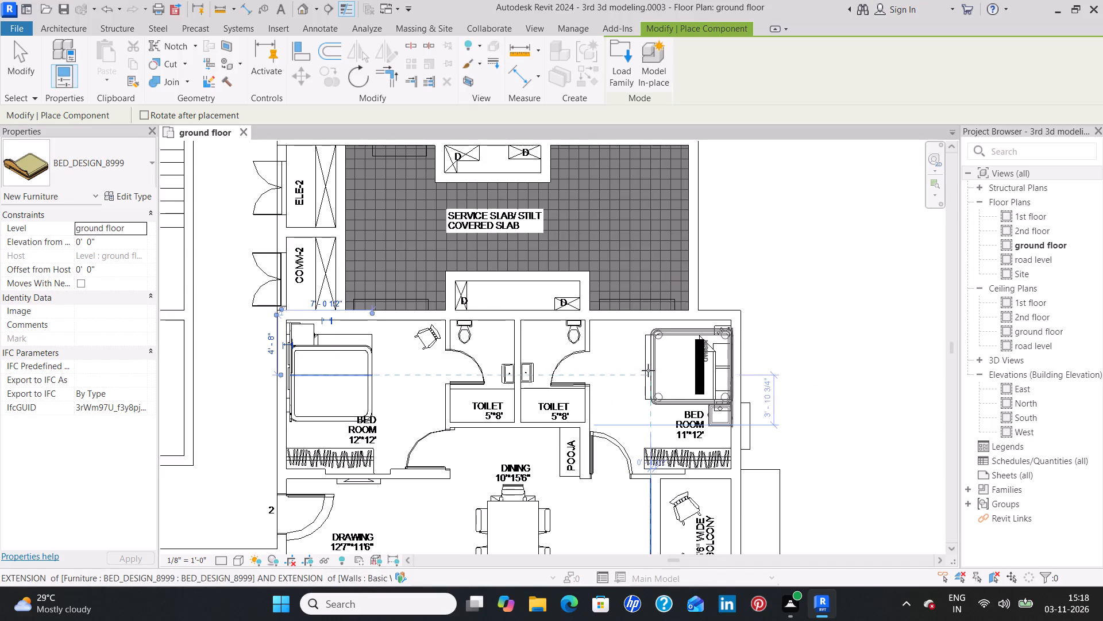
scroll(648, 370, up, 5)
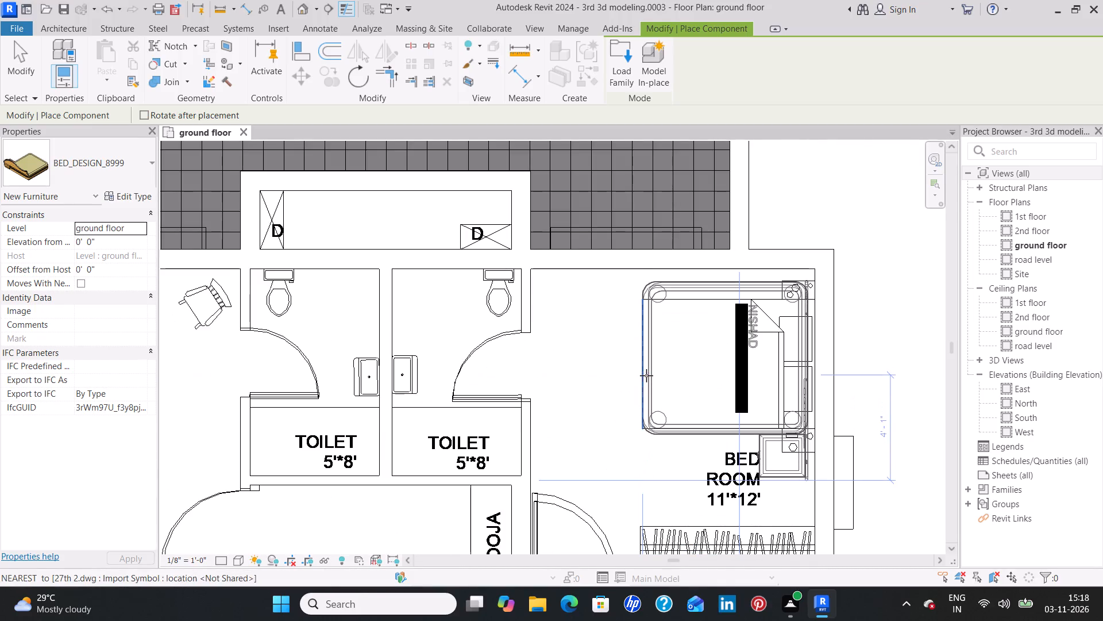
click(646, 375)
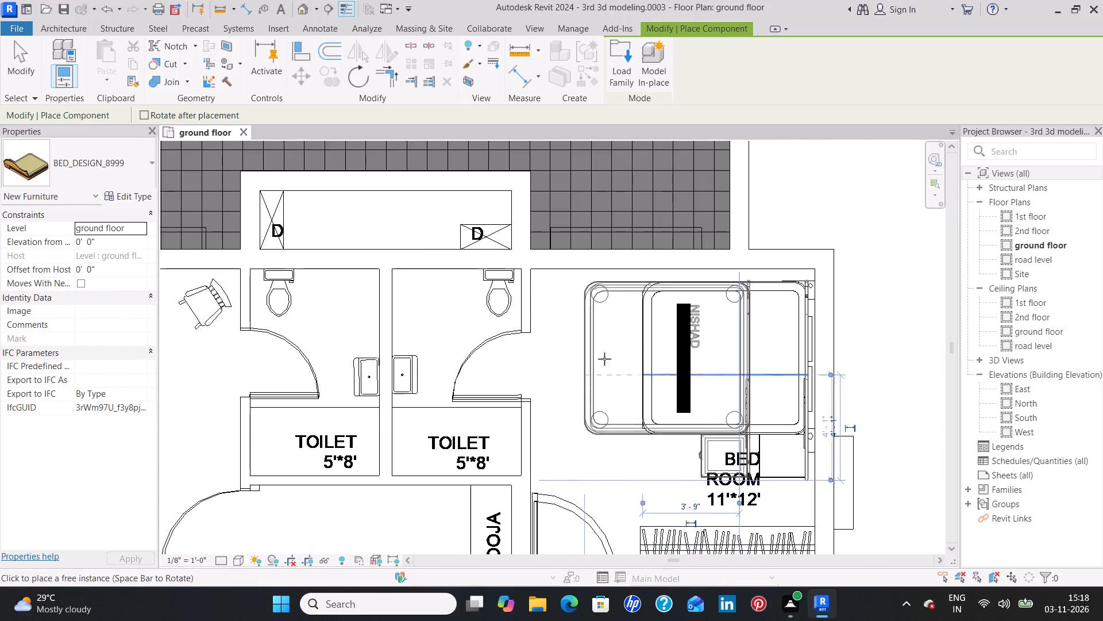
Place a BED_DESIGN_8999 over the drawn bed in entrance 2's 15'4"*13'1" master bedroom, rotated so its headboard faces the outer east wall.
scroll(522, 401, down, 5)
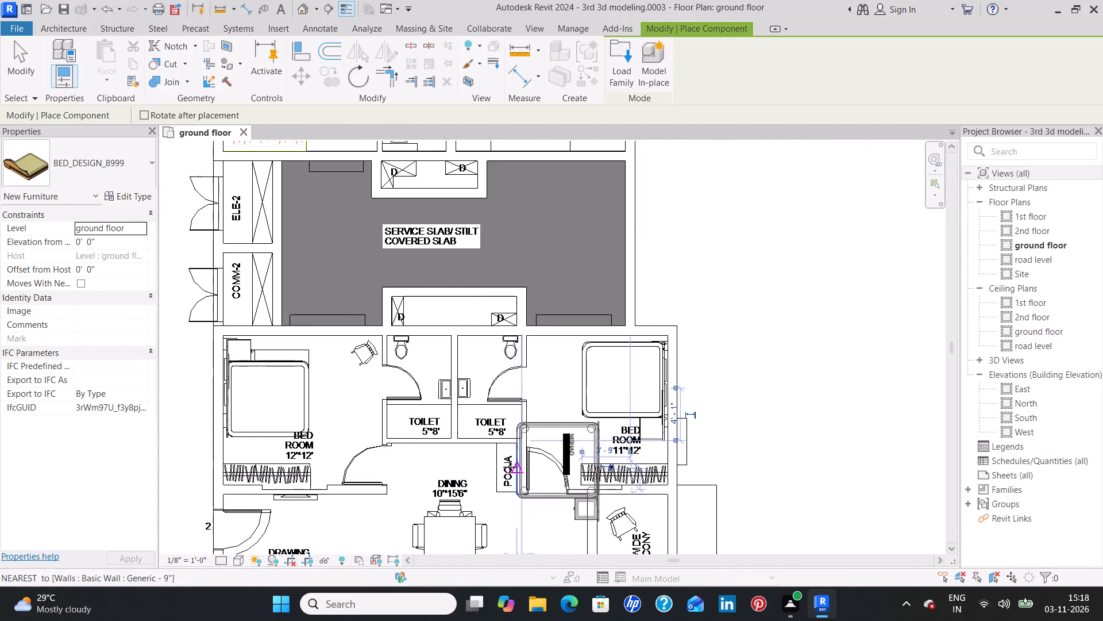
scroll(510, 467, down, 2)
middle_drag(429, 496, 457, 250)
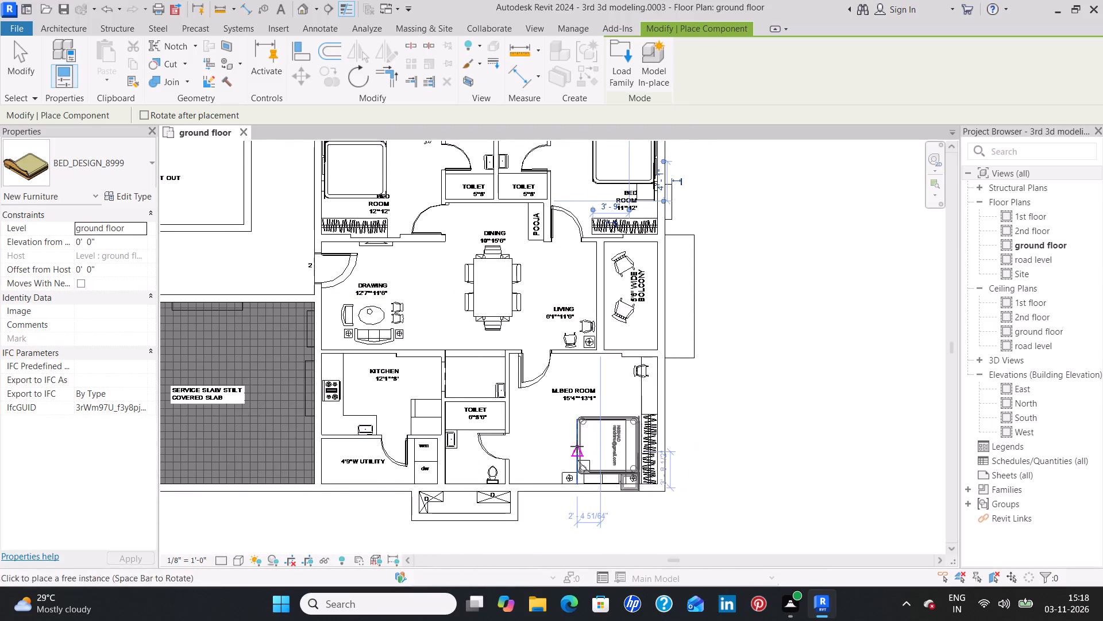
key(space)
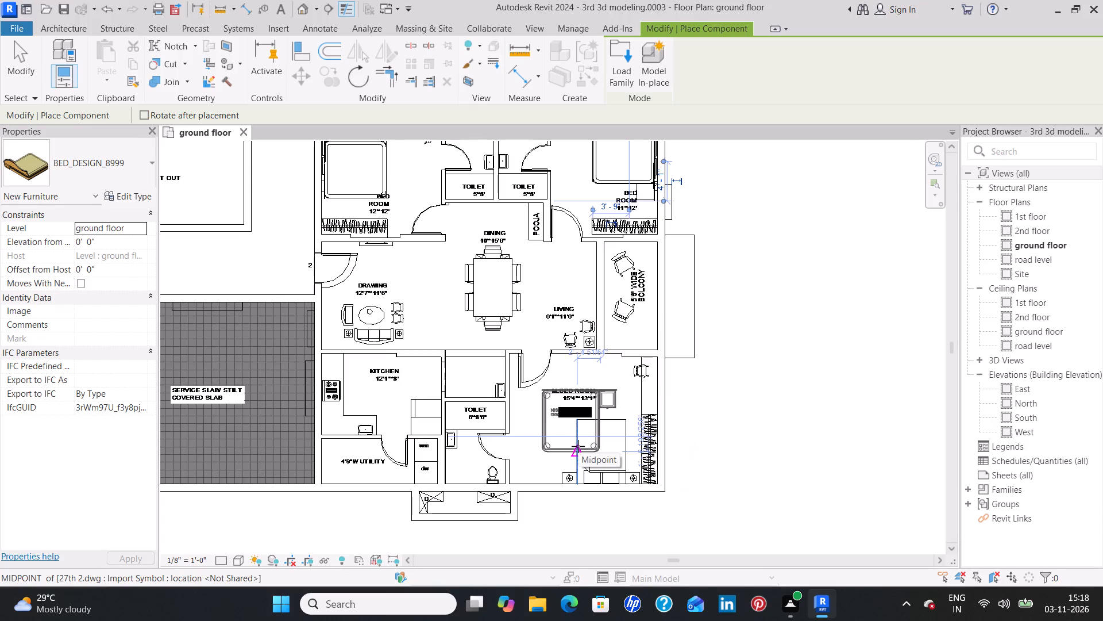
key(space)
key(space)
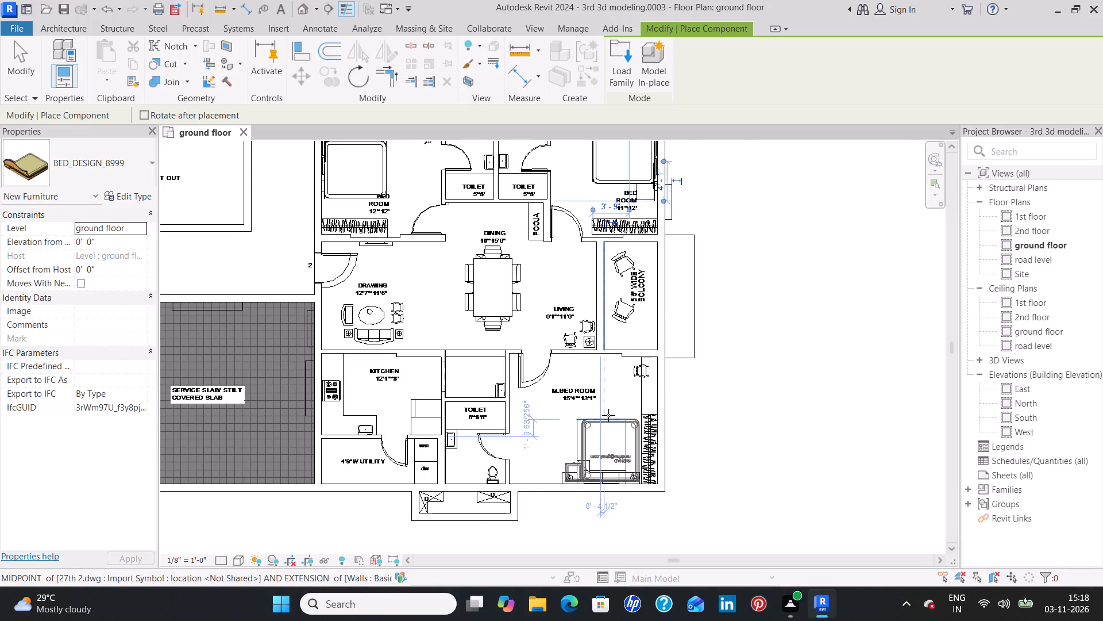
scroll(608, 415, up, 4)
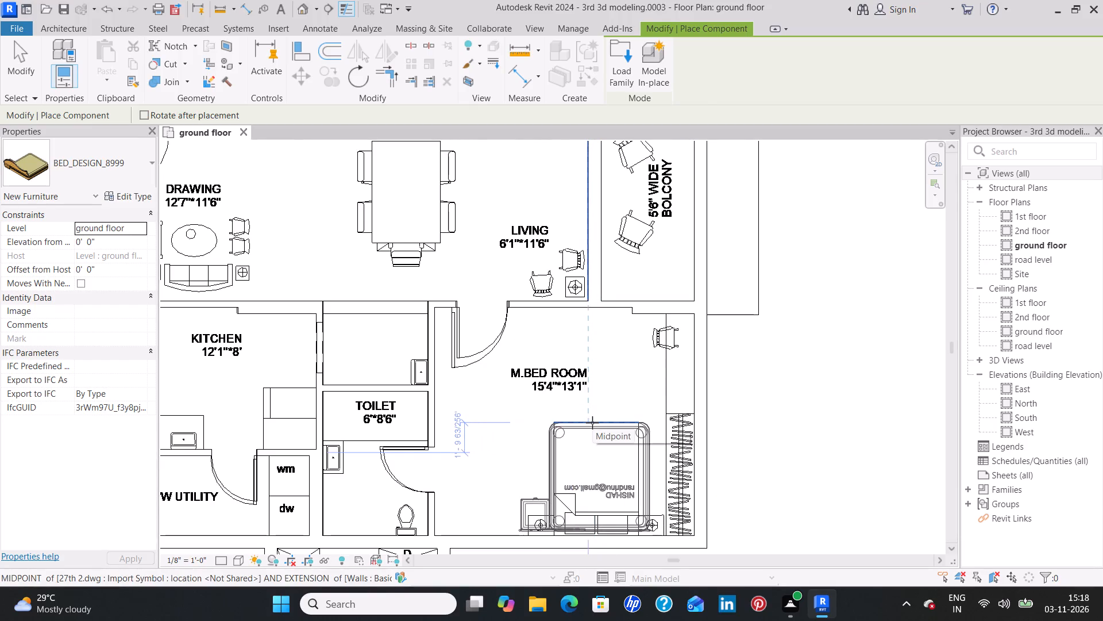
key(space)
key(space)
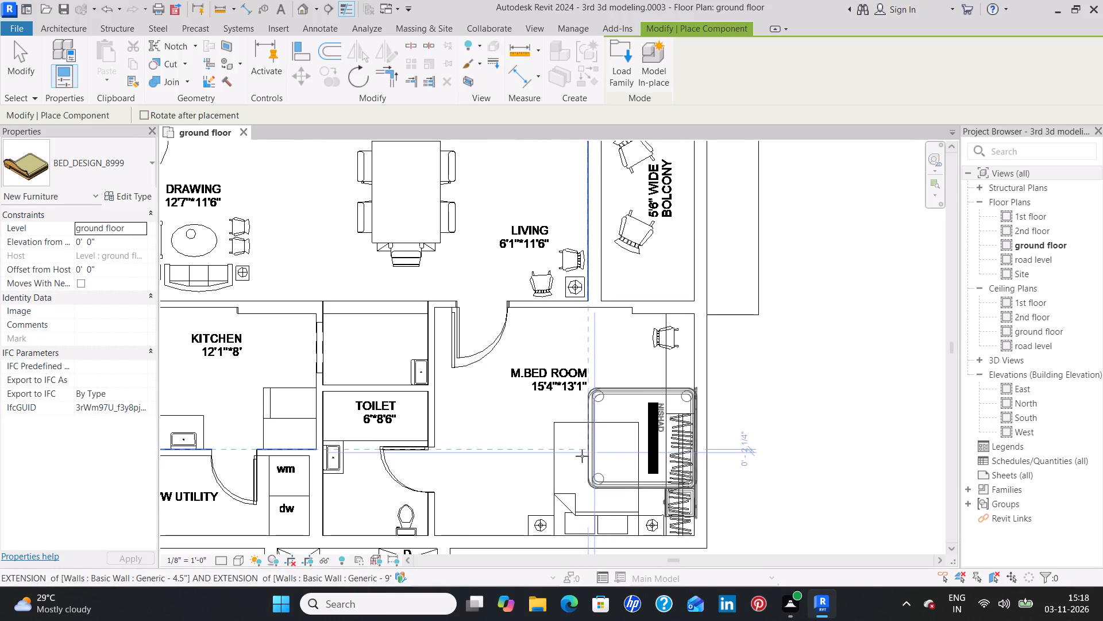
middle_drag(598, 461, 579, 405)
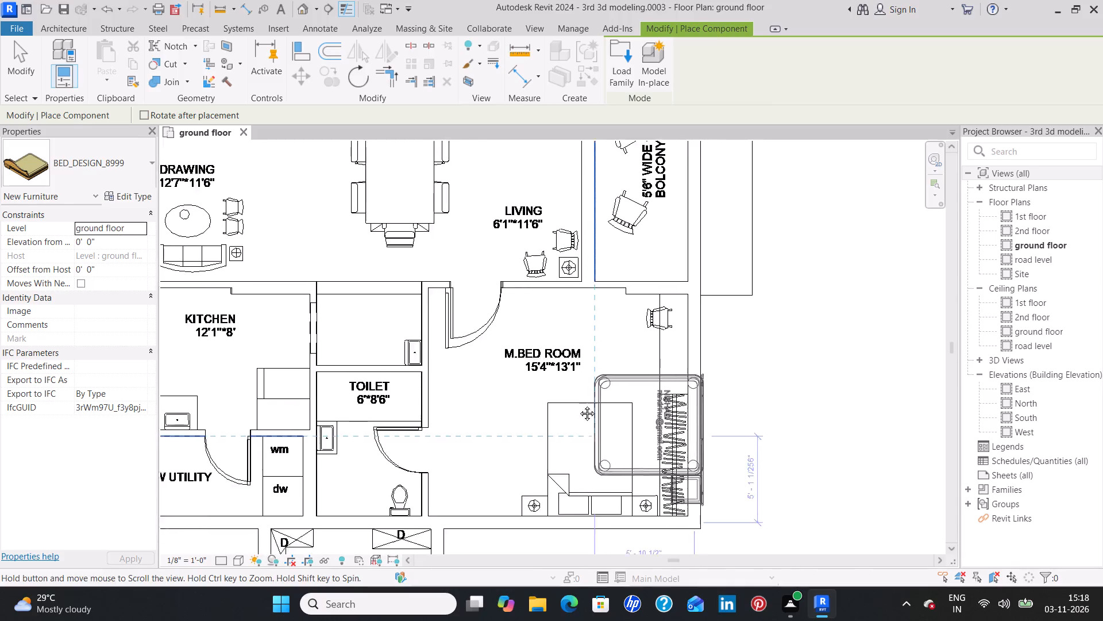
middle_drag(579, 405, 561, 347)
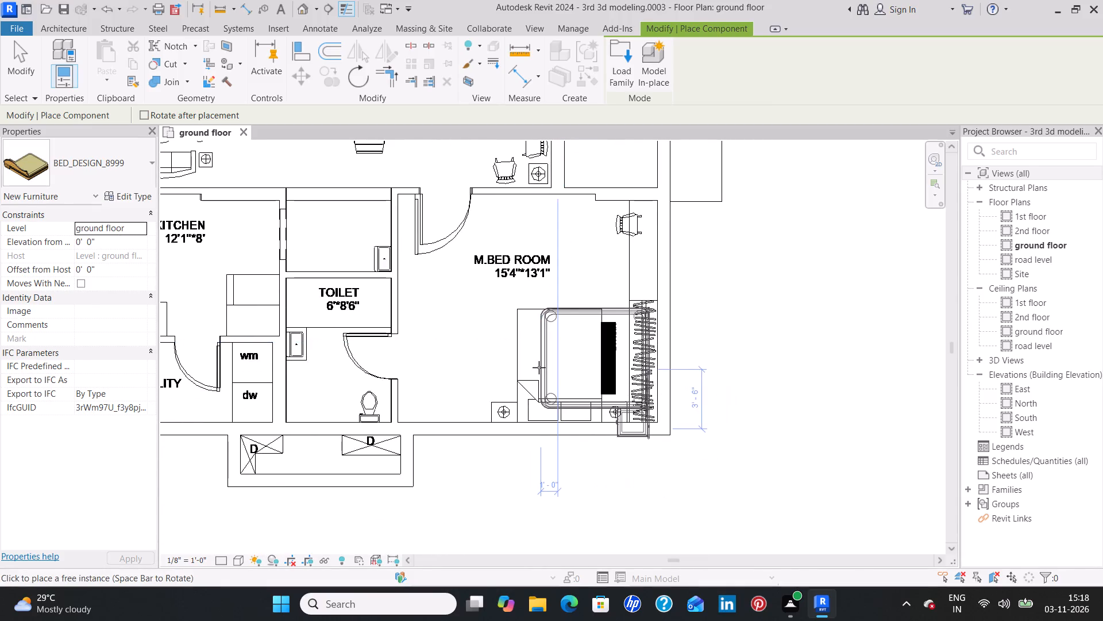
scroll(533, 362, up, 3)
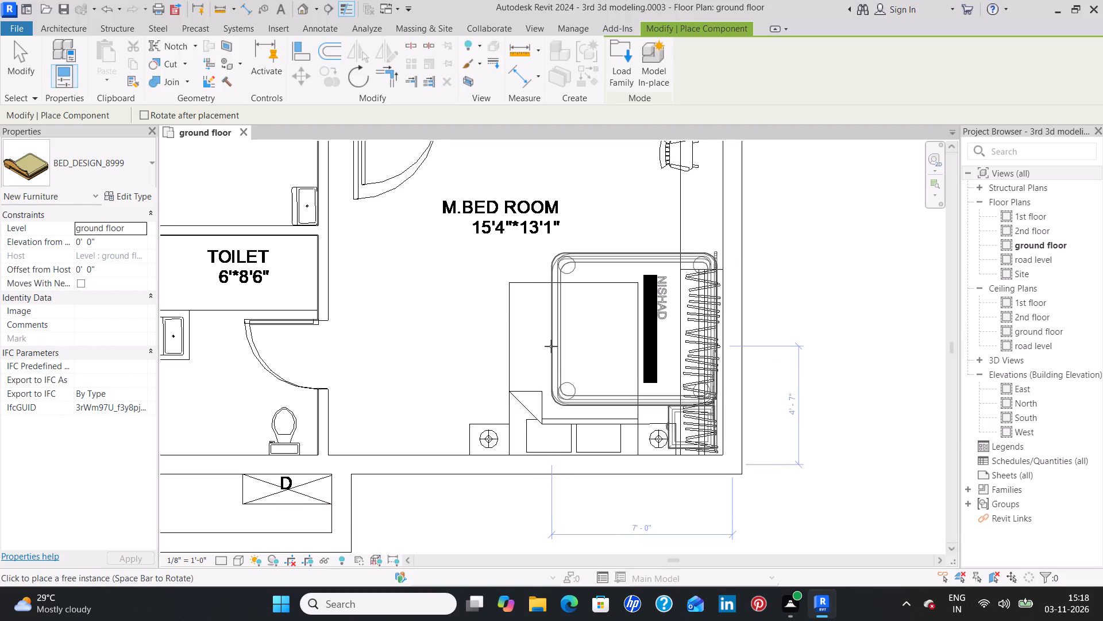
click(551, 346)
Place a BED_DESIGN_8999 over the drawn bed in entrance 3's 15'4"*13'1" master bedroom, rotated so its headboard faces the outer south wall.
scroll(535, 350, down, 7)
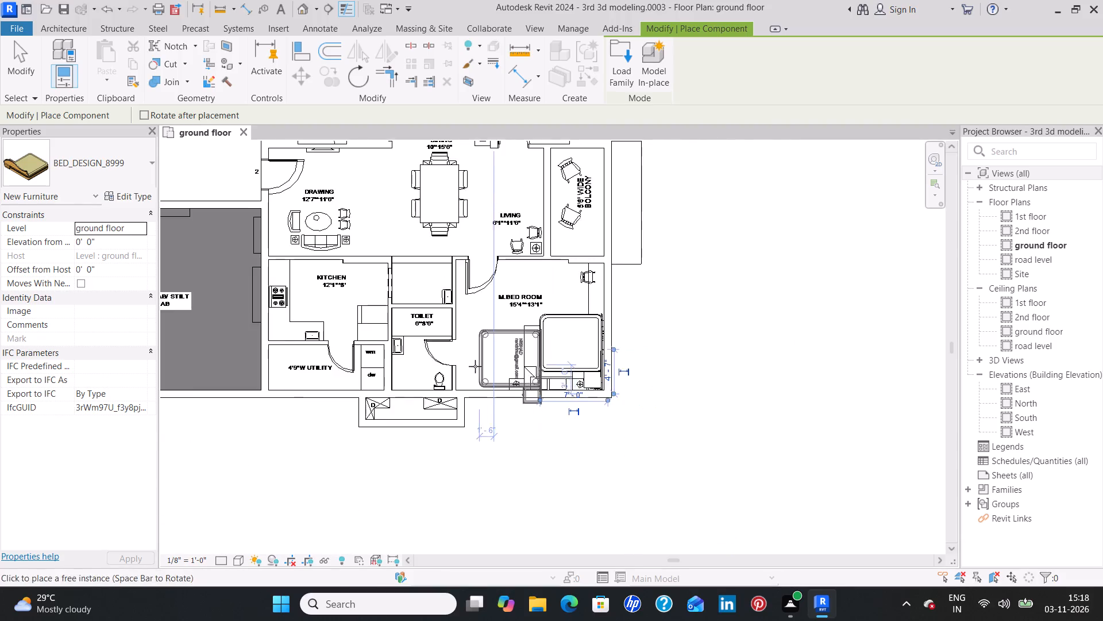
scroll(473, 366, down, 2)
middle_drag(265, 344, 650, 347)
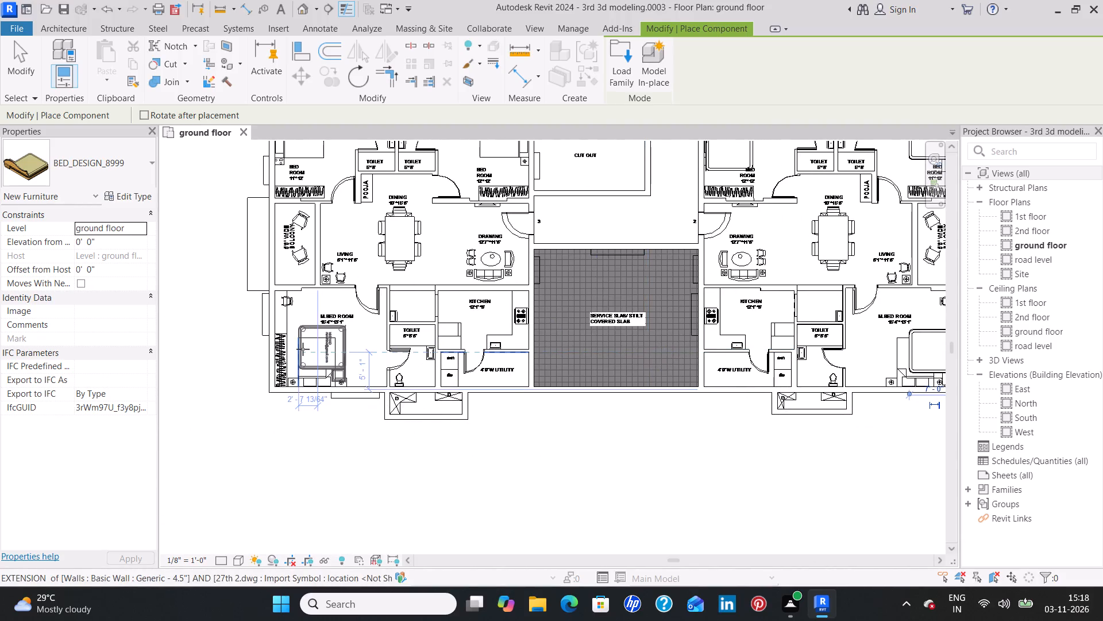
key(space)
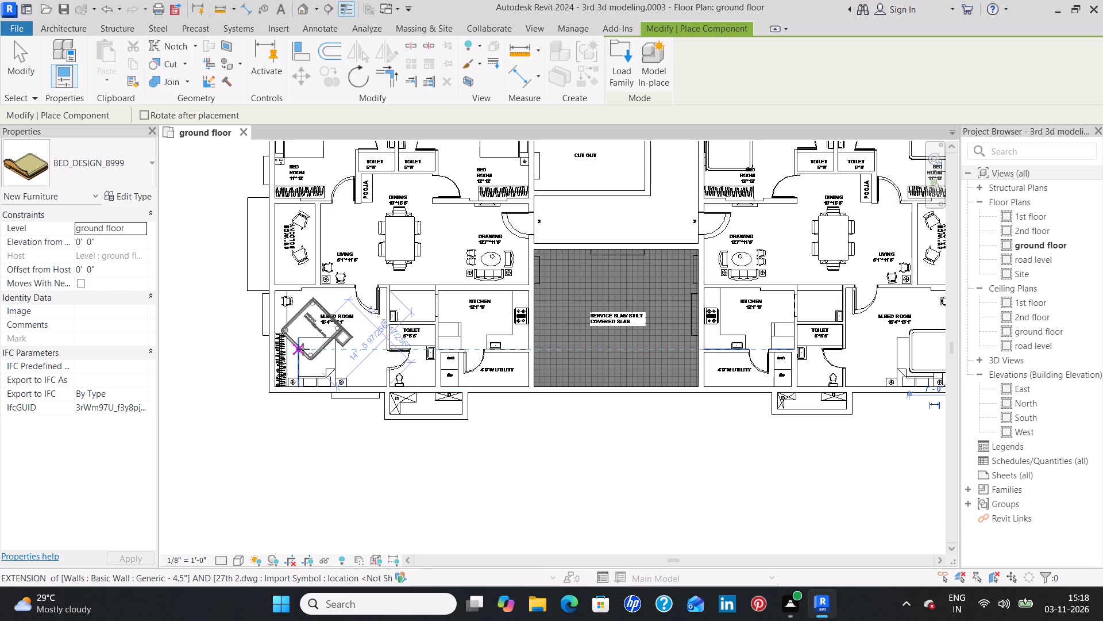
key(space)
key(space)
key(space)
key(space)
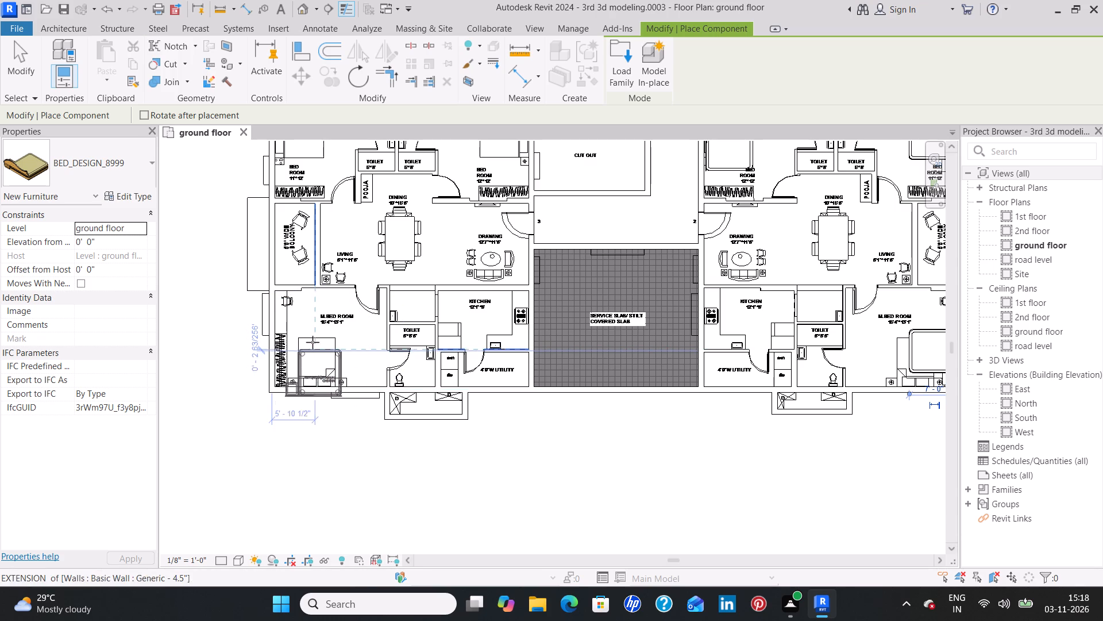
scroll(314, 338, up, 2)
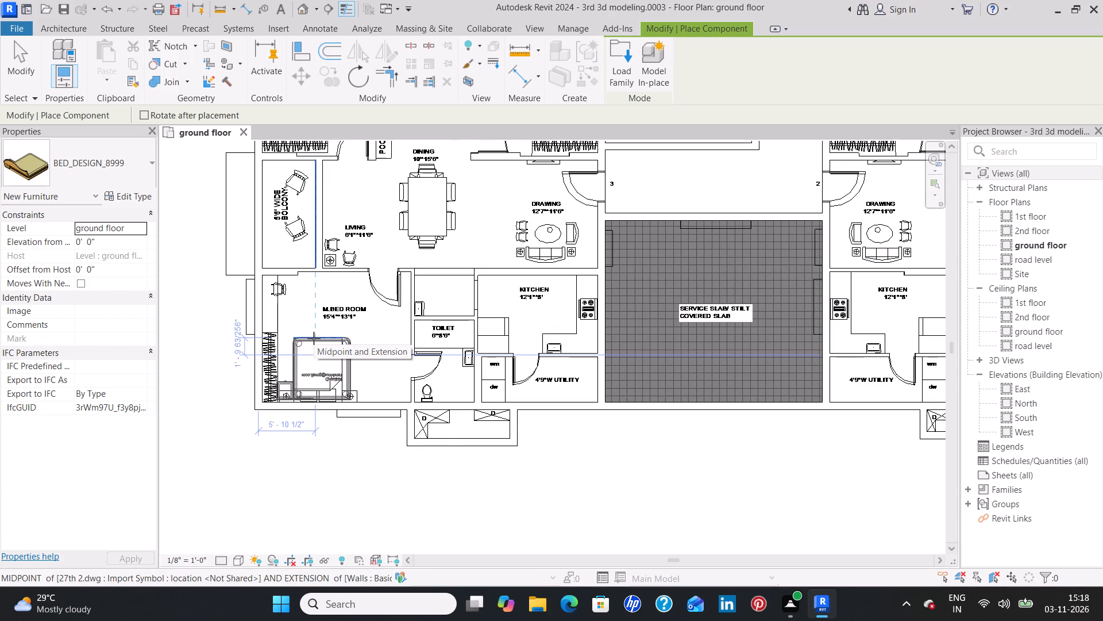
scroll(314, 338, up, 2)
scroll(315, 338, down, 6)
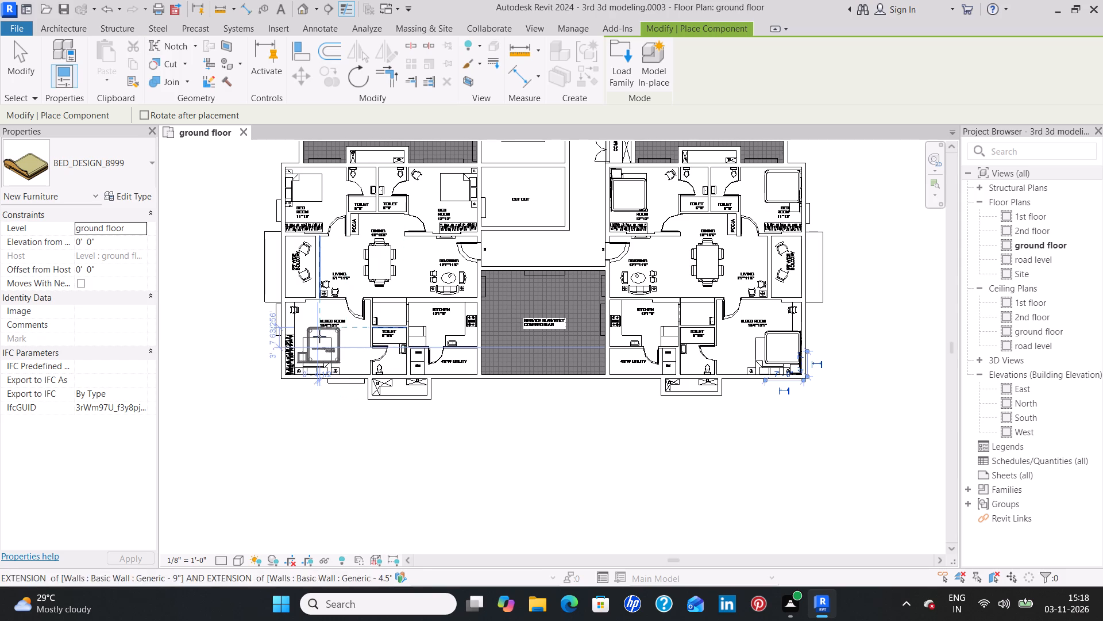
scroll(318, 337, up, 6)
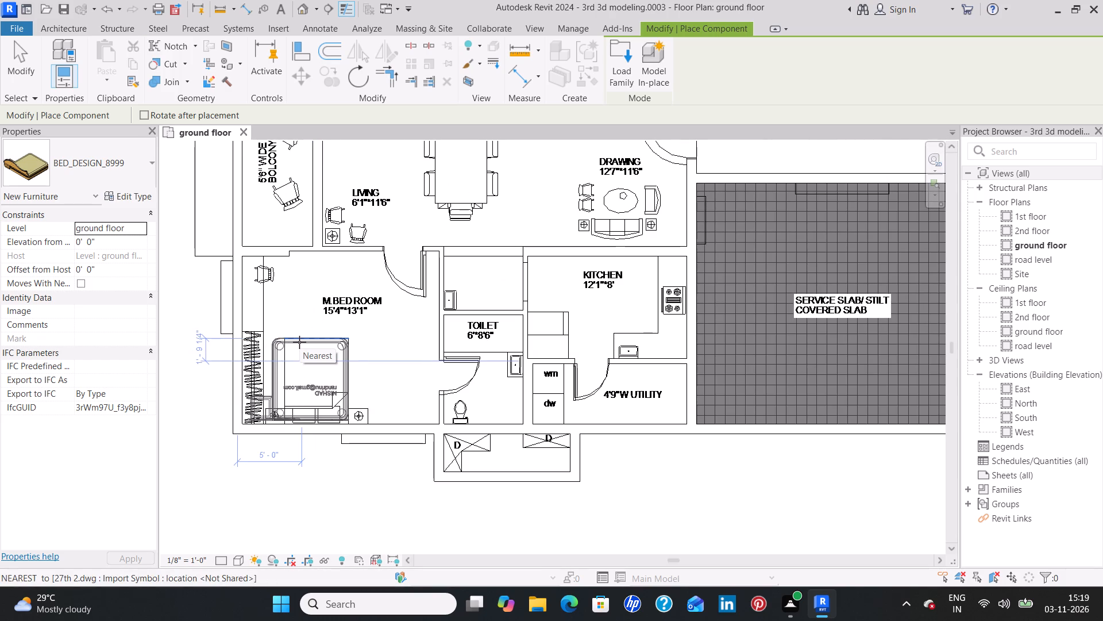
click(299, 342)
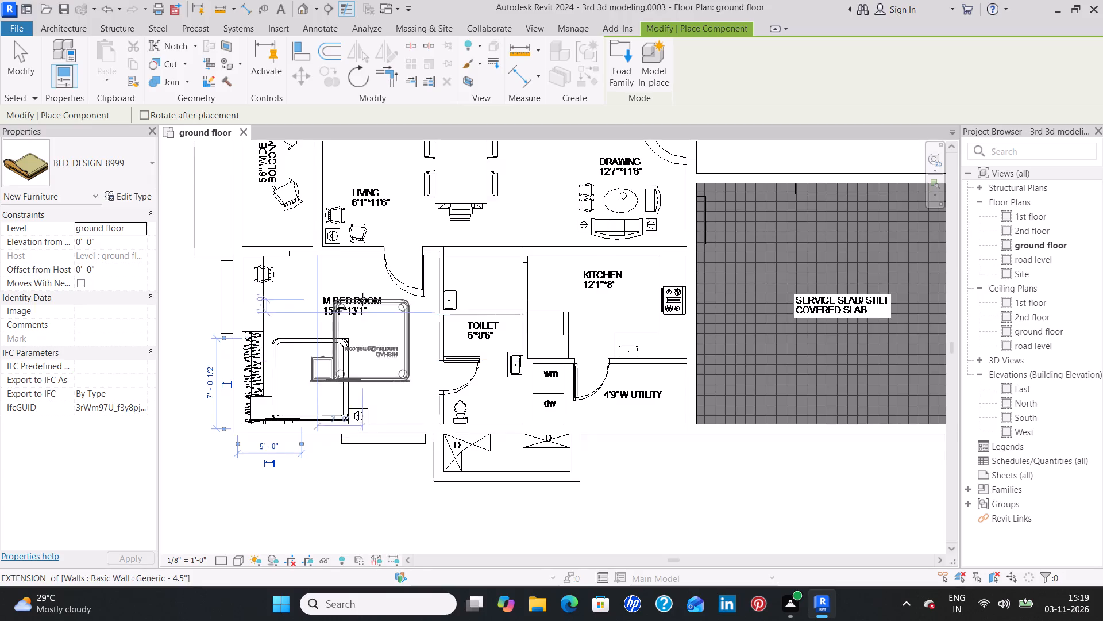
Place a BED_DESIGN_8999 over the drawn bed in entrance 3's 11'*12' bedroom, rotated so its headboard faces the outer west wall.
scroll(362, 294, down, 4)
middle_drag(380, 243, 378, 469)
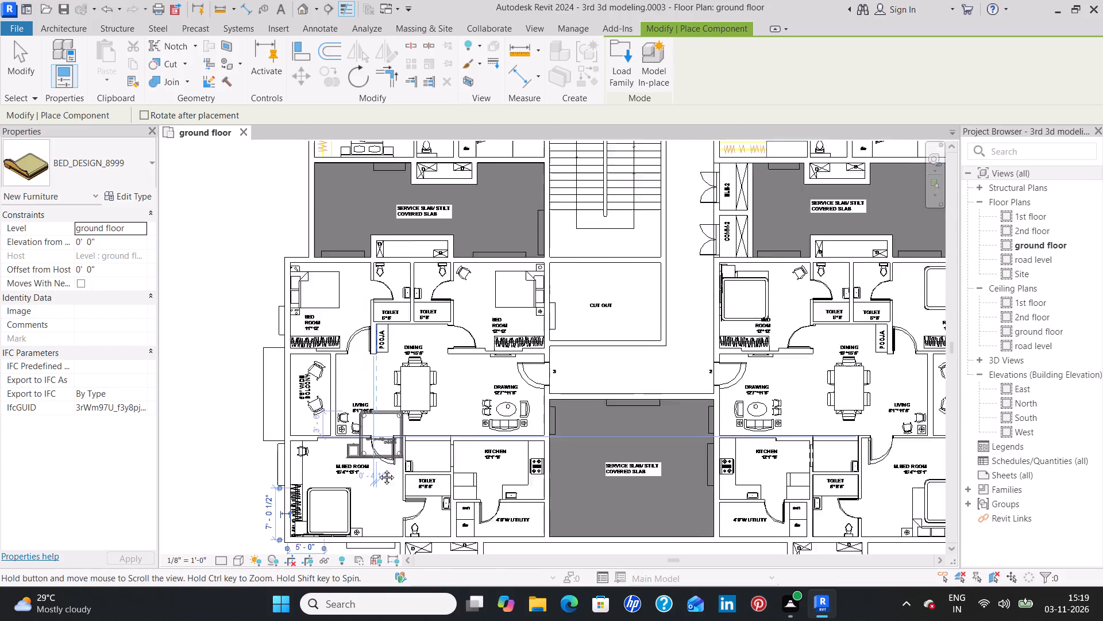
middle_drag(378, 469, 378, 480)
key(space)
key(space)
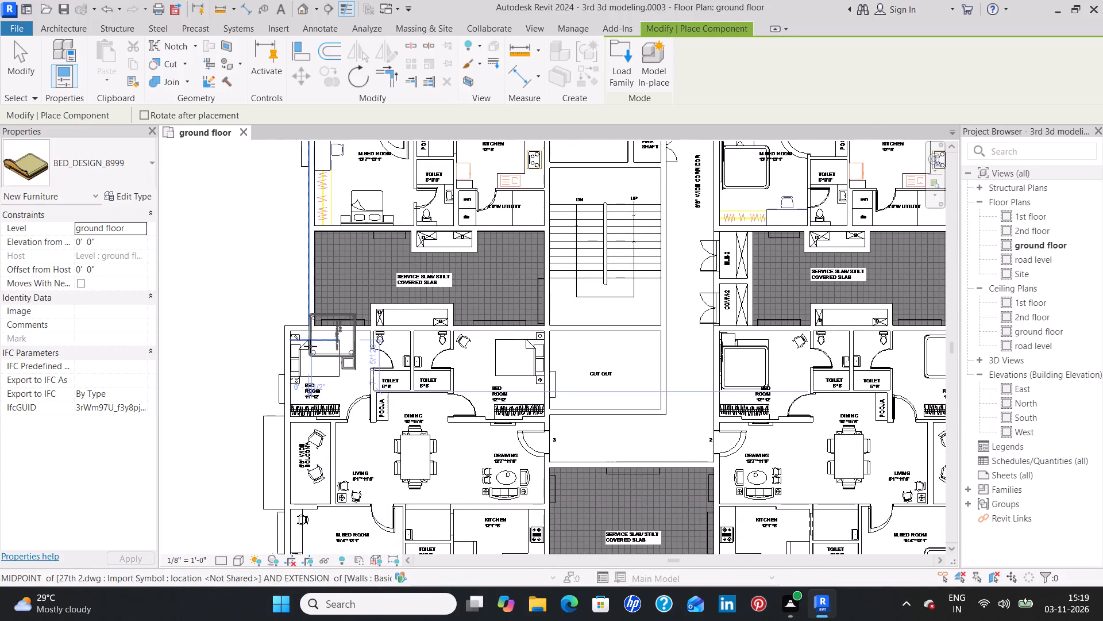
key(space)
key(space)
key(space)
key(space)
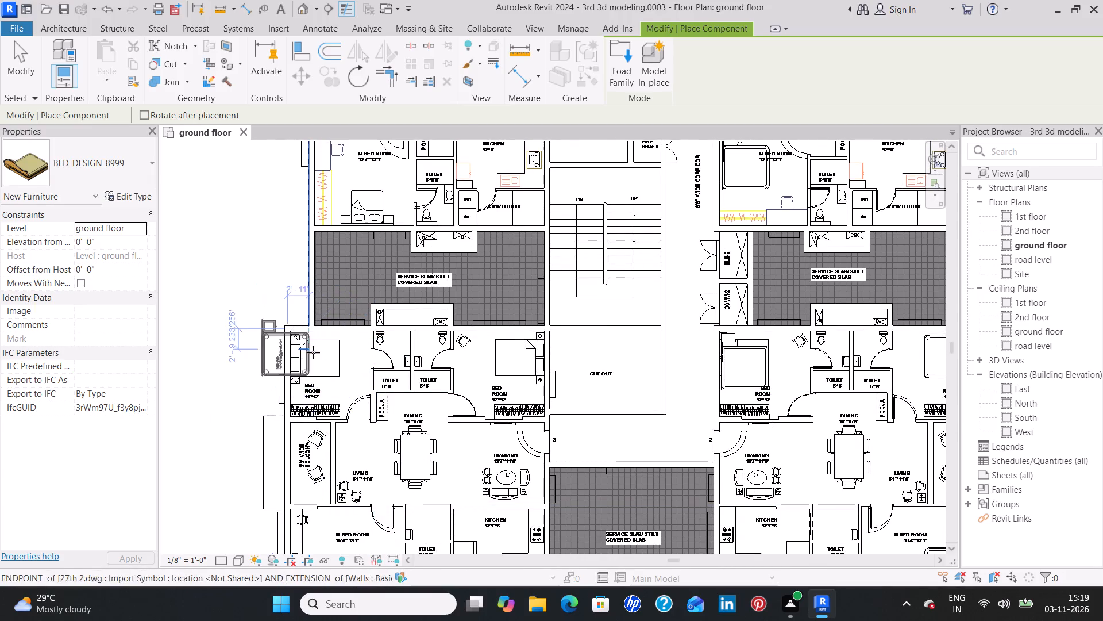
scroll(341, 356, up, 6)
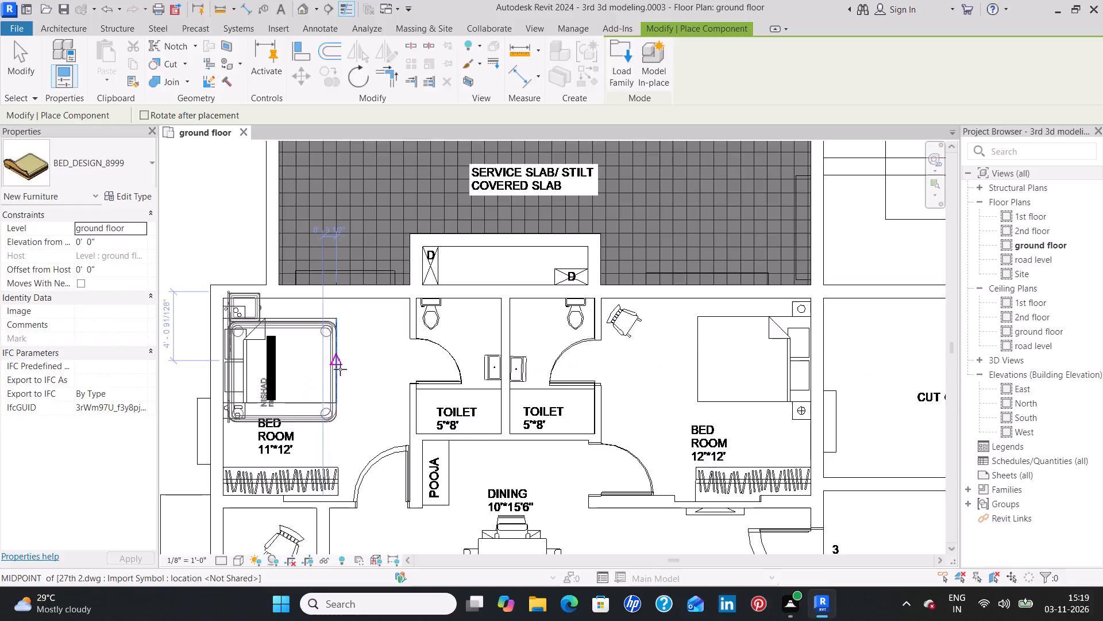
scroll(337, 373, up, 2)
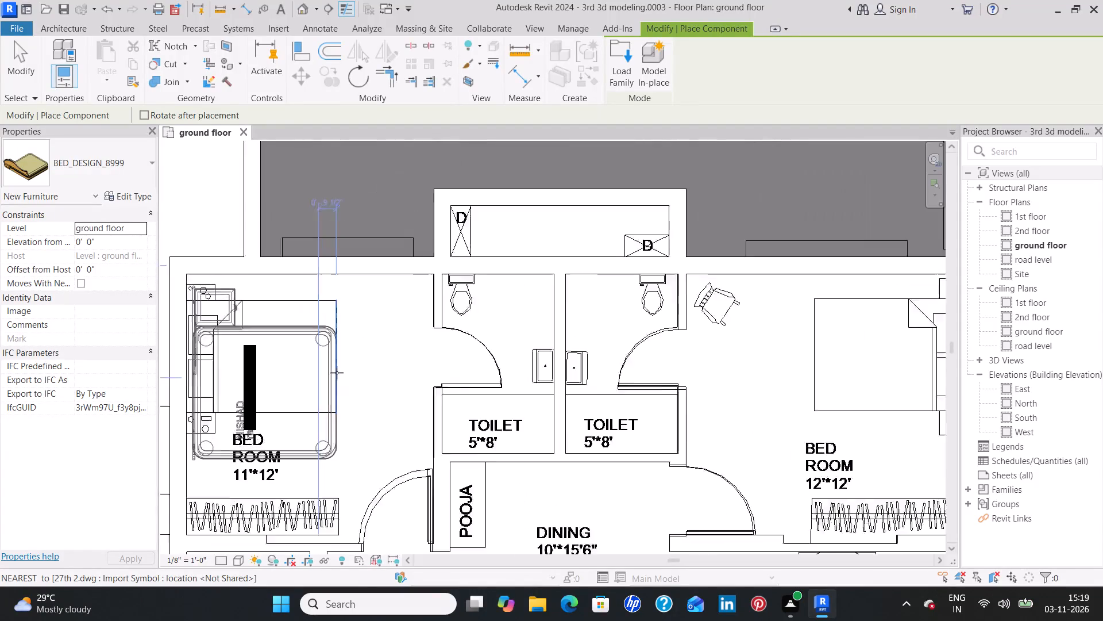
scroll(337, 373, up, 1)
click(335, 372)
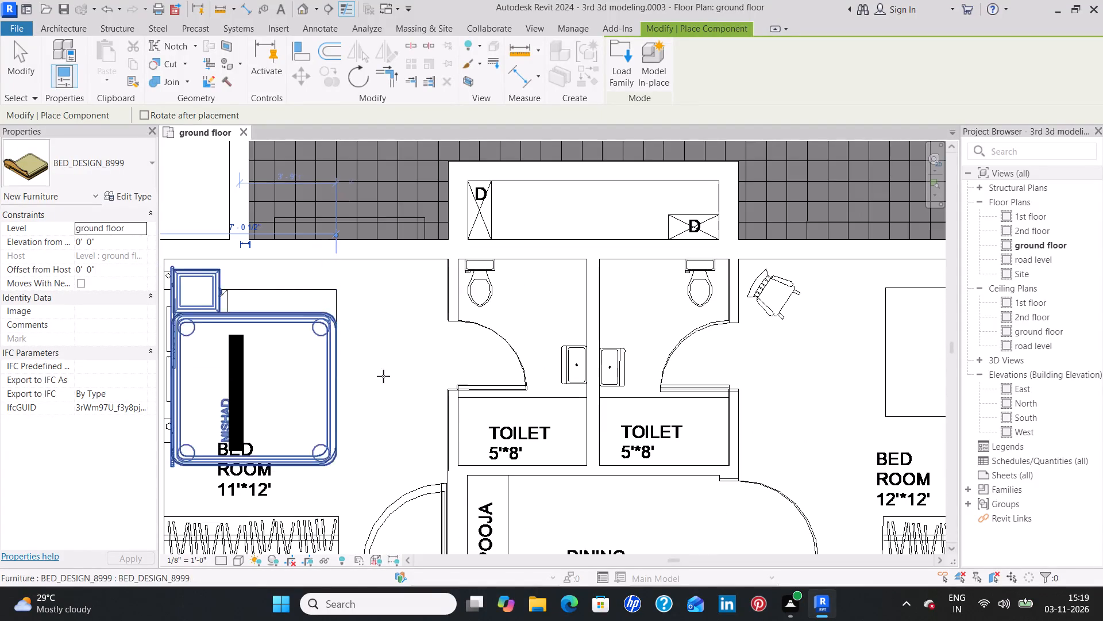
Place a BED_DESIGN_8999 over the drawn bed in entrance 3's 12'*12' bedroom, rotated so its headboard faces the wall beside the cut out.
scroll(546, 367, down, 6)
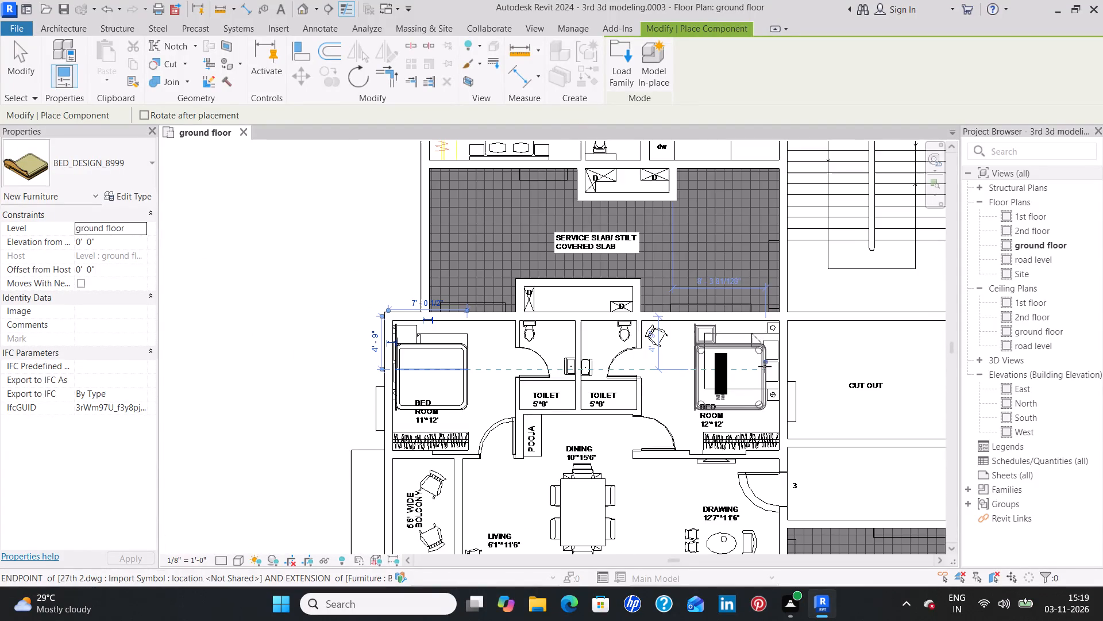
middle_drag(756, 369, 701, 380)
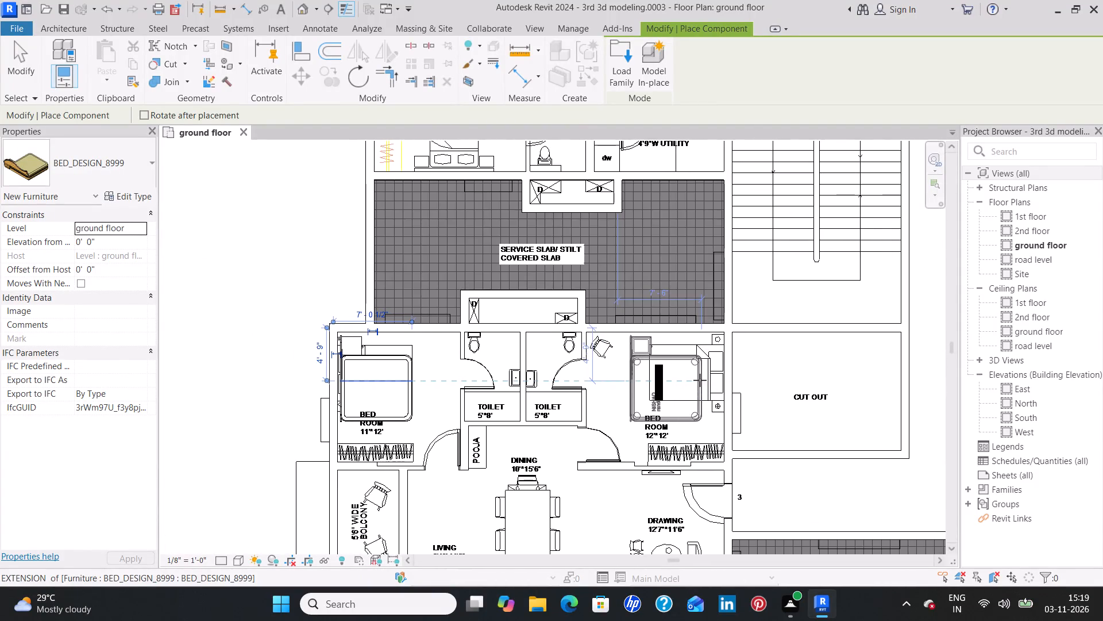
key(space)
key(space)
key(space)
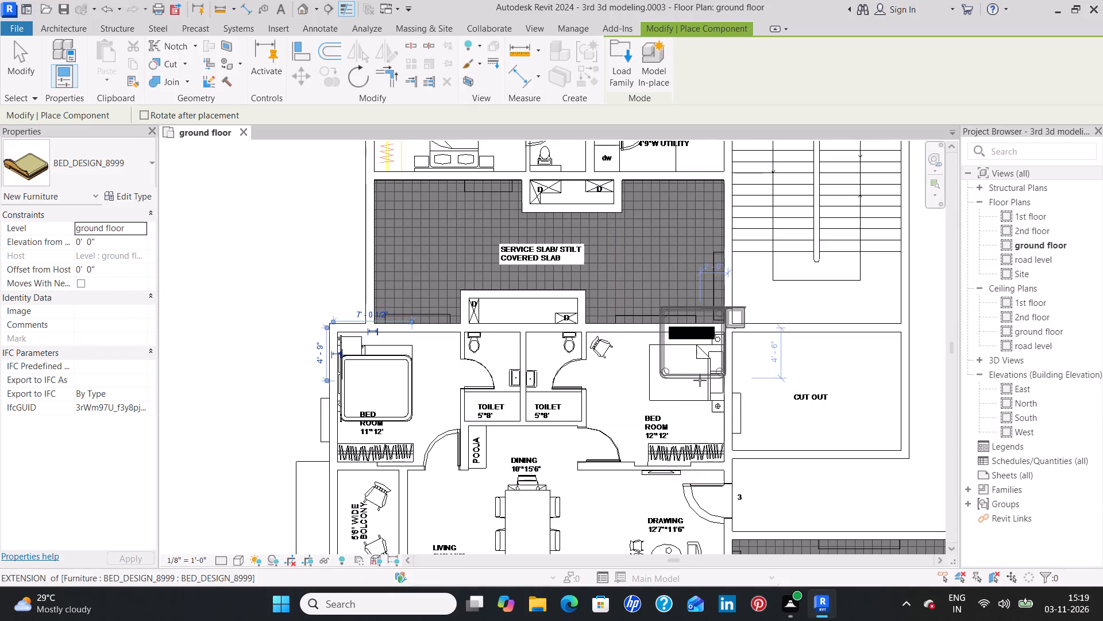
key(space)
key(space)
key(space)
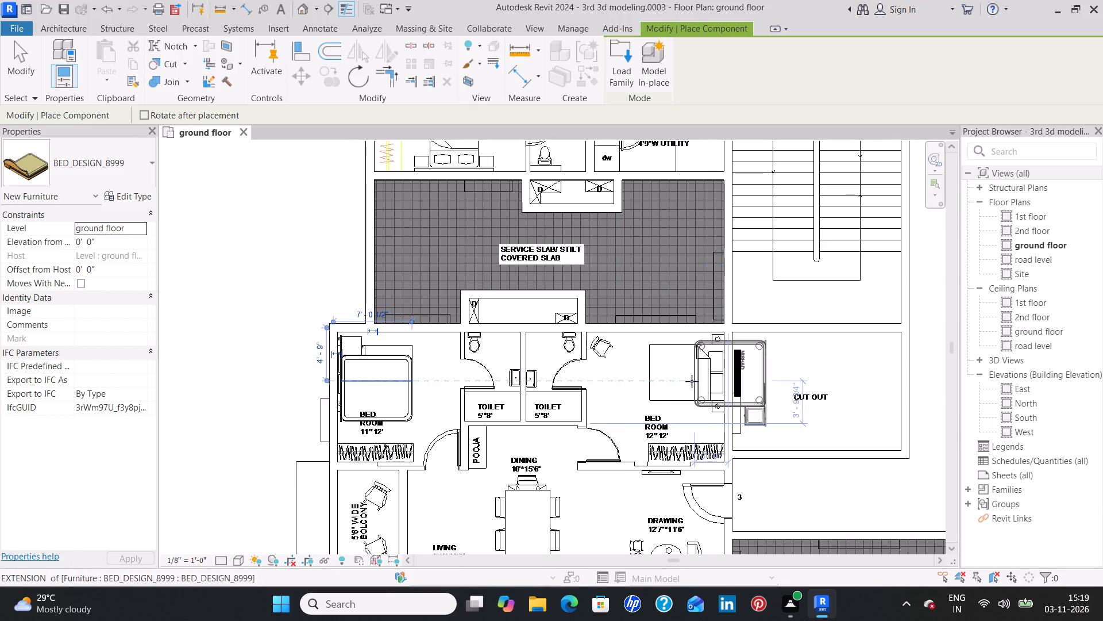
scroll(649, 379, up, 4)
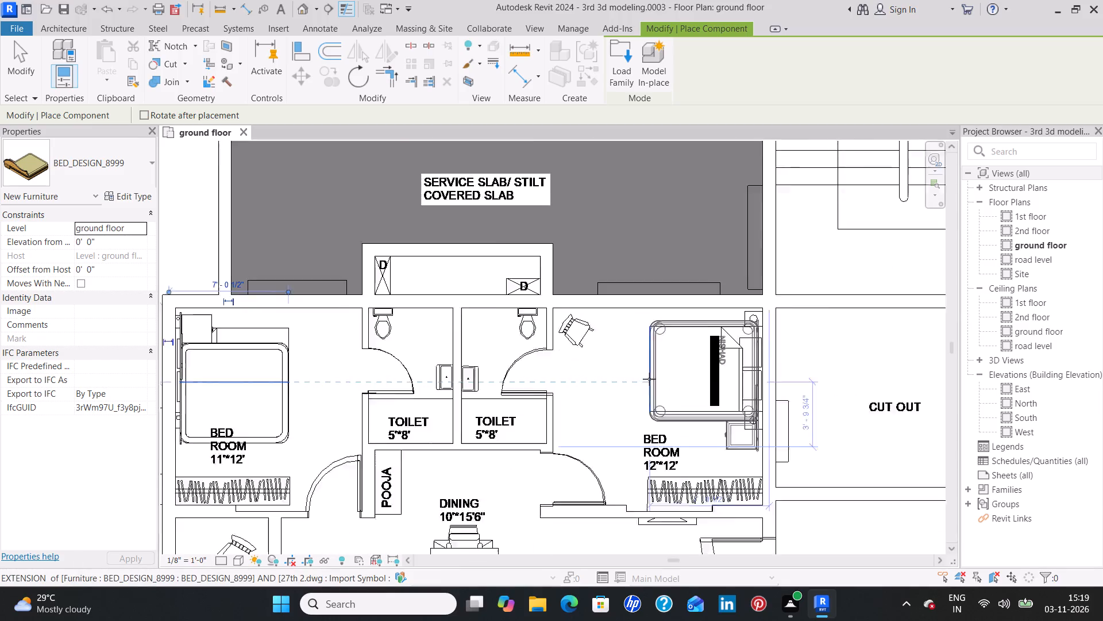
scroll(649, 379, up, 3)
click(655, 373)
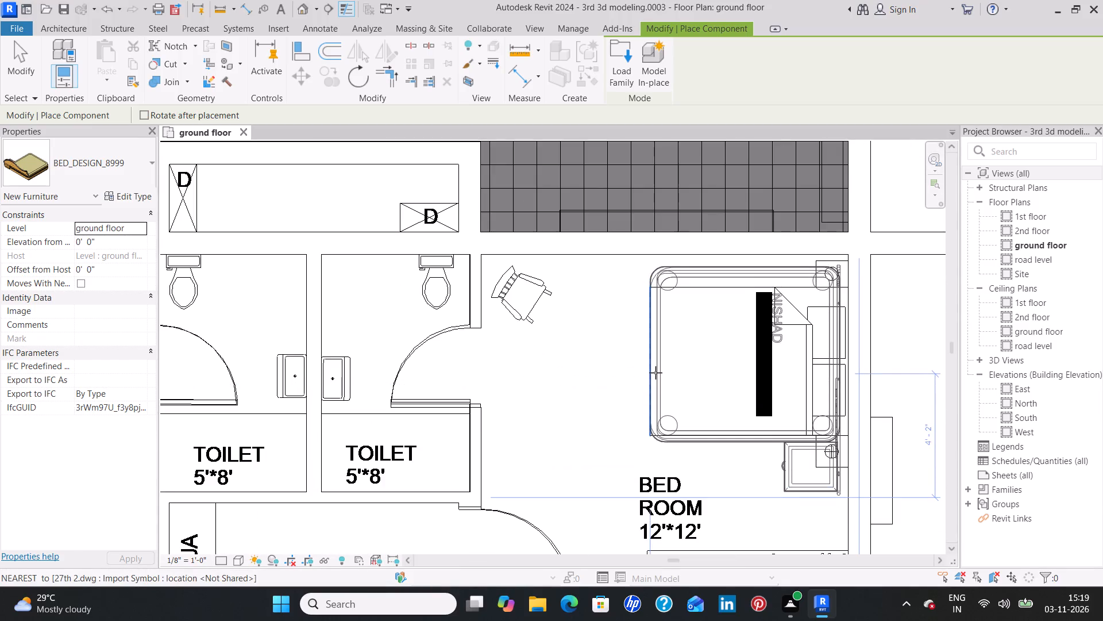
Place a BED_DESIGN_8999 over the drawn bed in entrance 4's 13'7"*13'1" master bedroom, rotated so its headboard faces the south wall beside the service slab.
scroll(655, 373, down, 9)
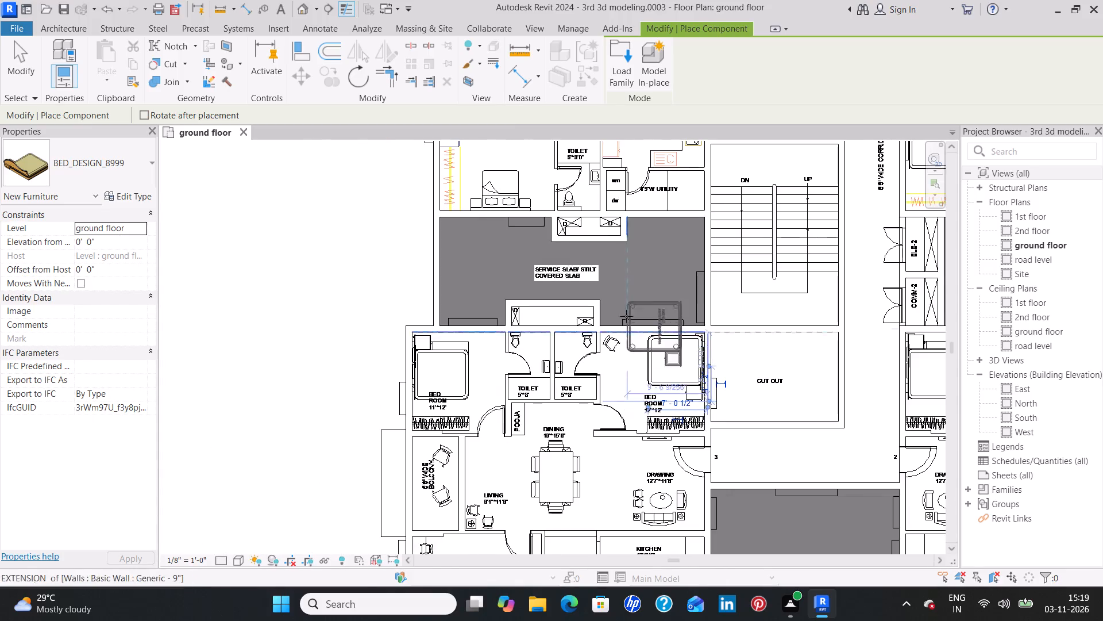
middle_drag(600, 246, 569, 470)
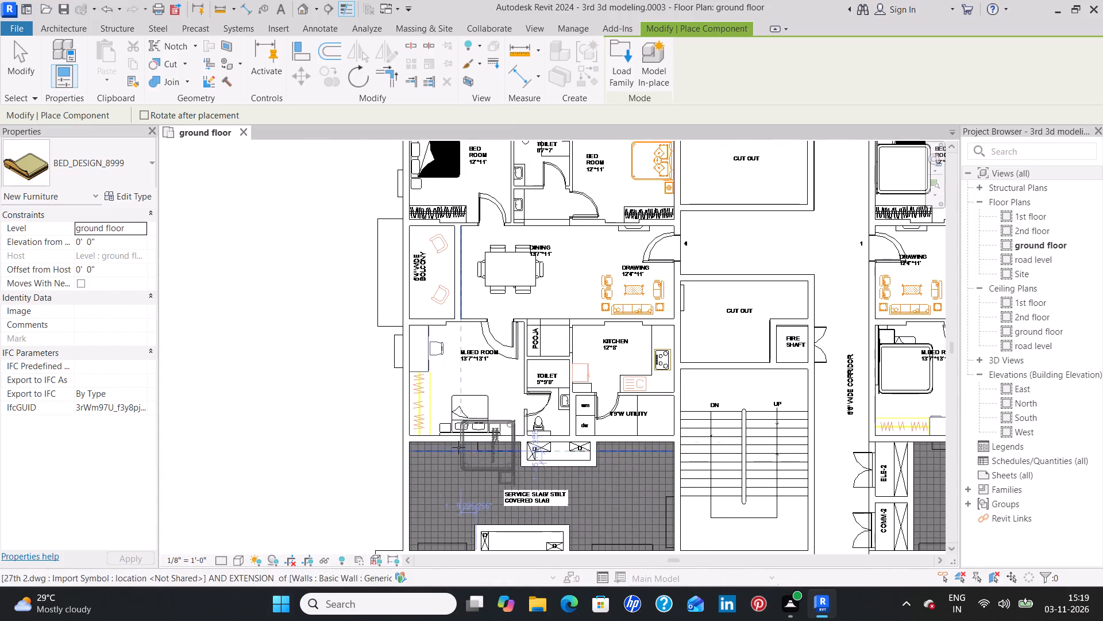
scroll(445, 413, up, 7)
key(space)
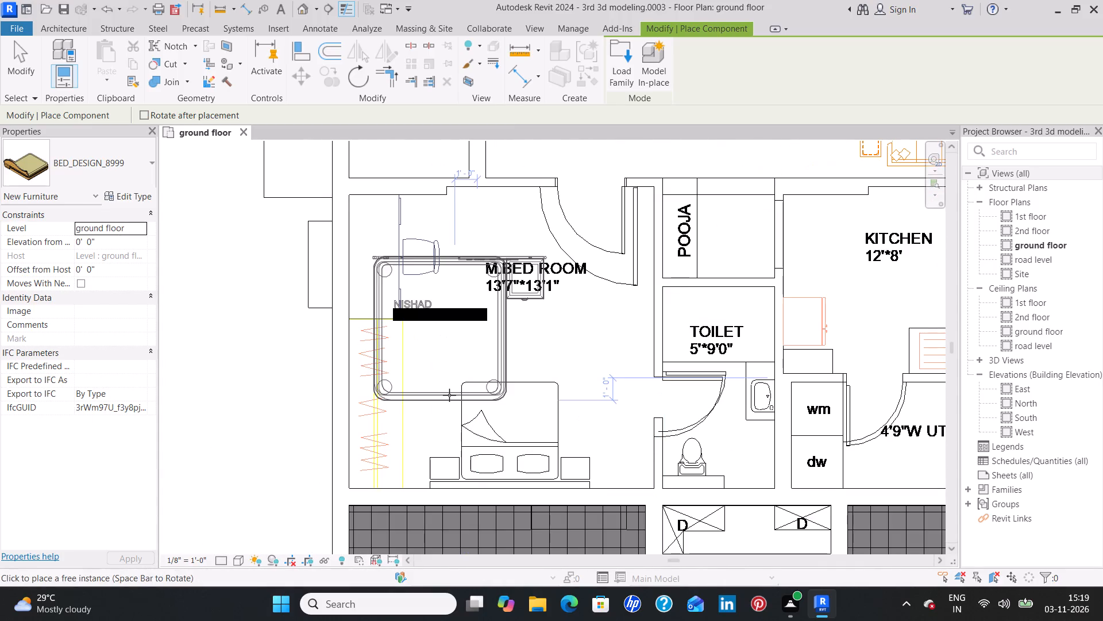
key(space)
key(space)
key(space)
key(space)
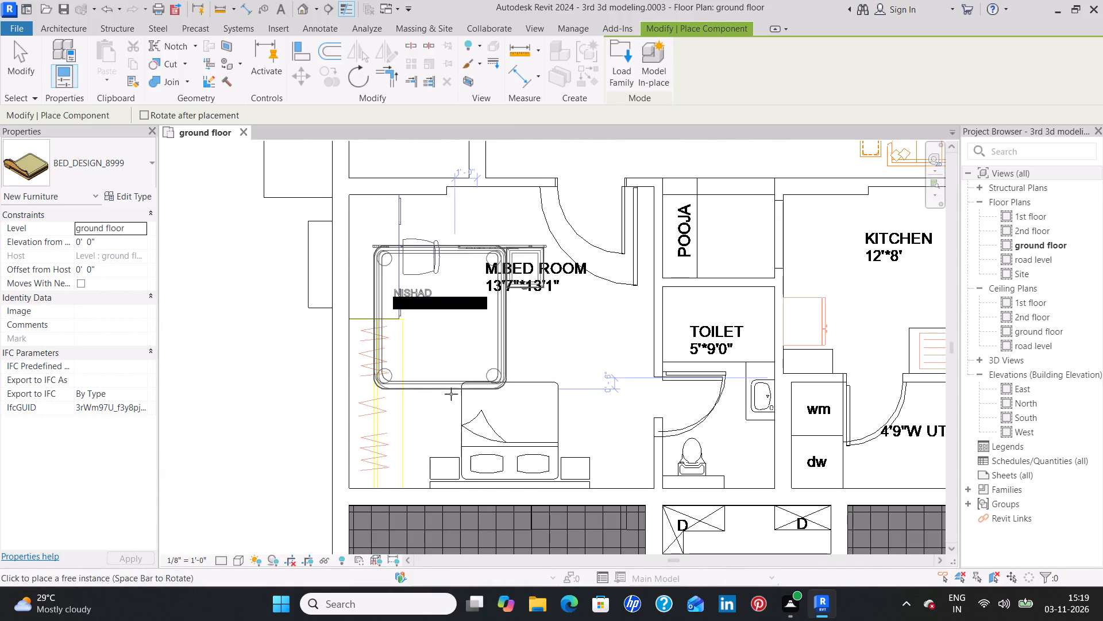
key(space)
key(space)
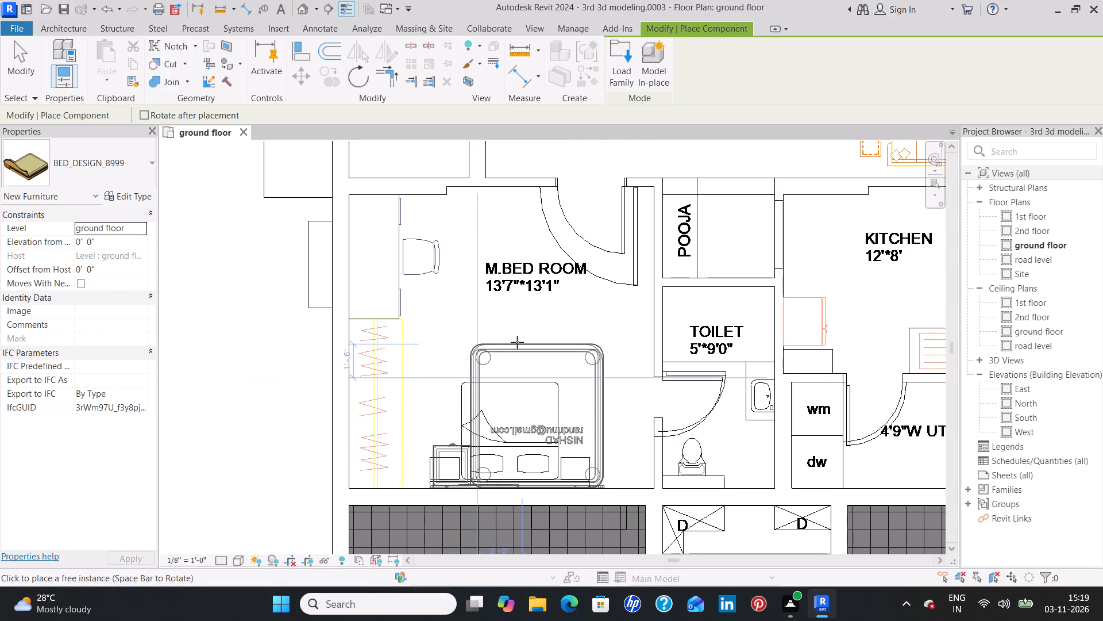
scroll(516, 342, up, 3)
middle_drag(519, 333, 519, 328)
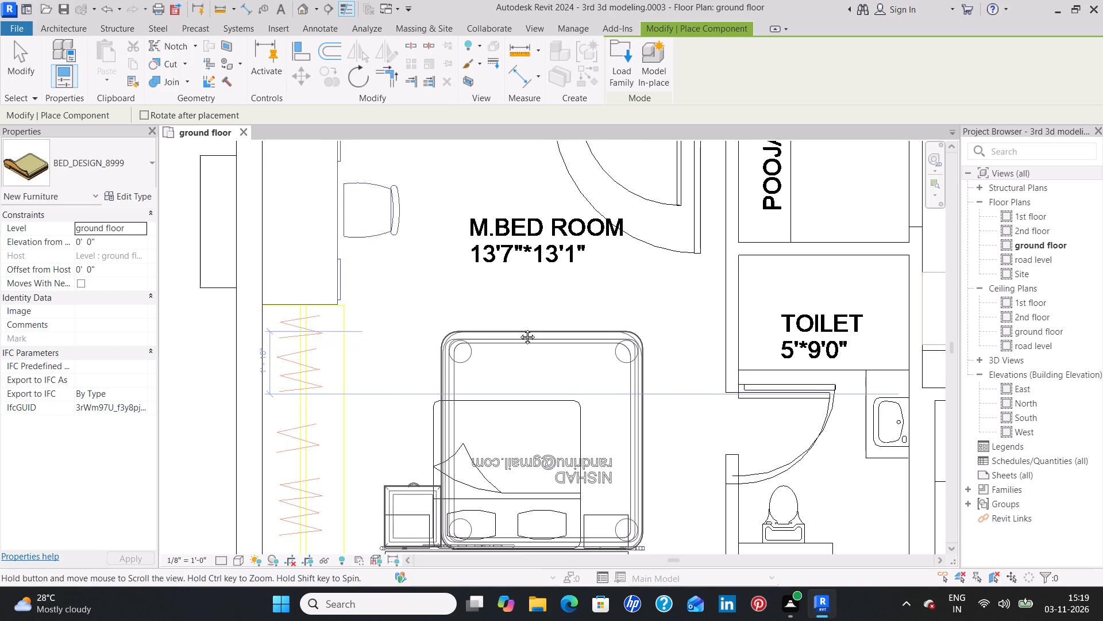
middle_drag(519, 328, 533, 277)
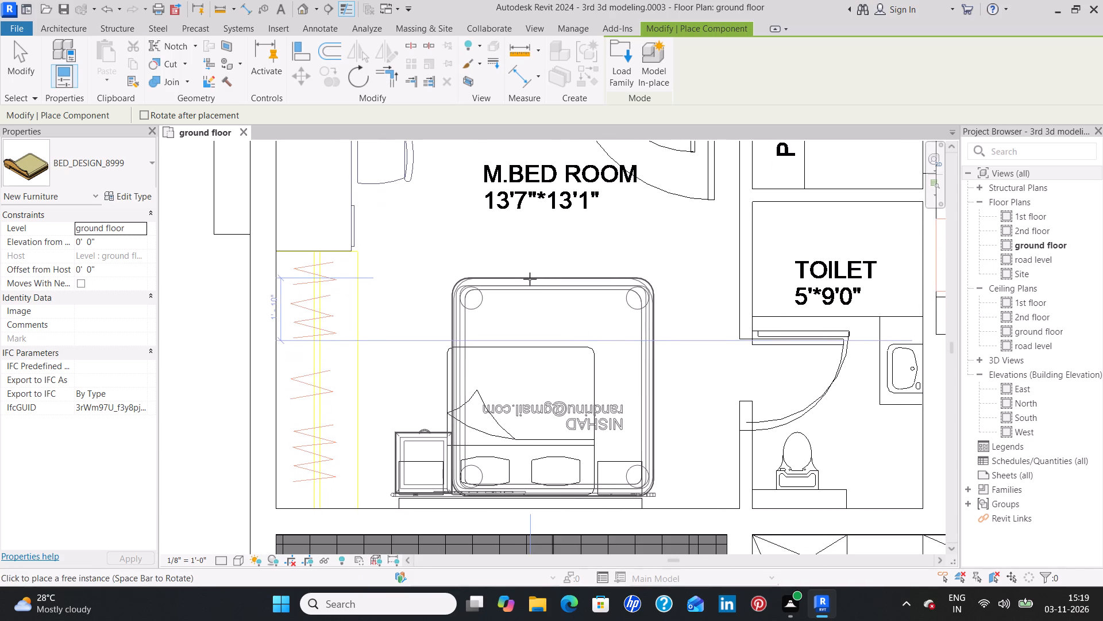
click(530, 279)
Place a BED_DESIGN_8999 over the black drawn bed in entrance 4's west 12'*11' bedroom, rotated so its headboard faces the outer west wall.
scroll(530, 279, down, 6)
middle_drag(590, 214, 457, 402)
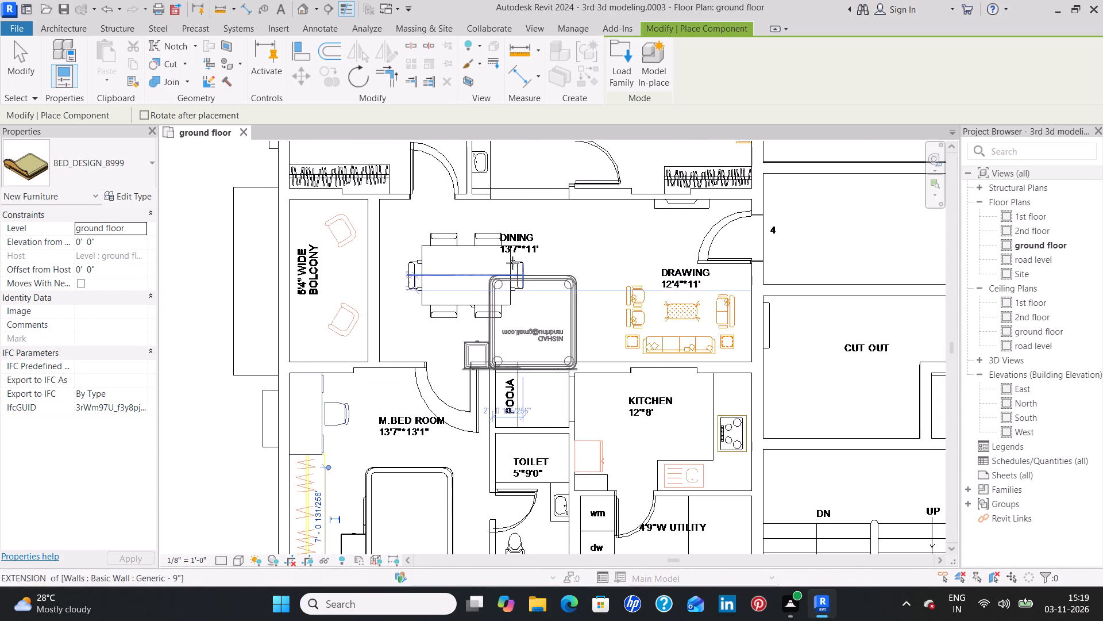
middle_drag(473, 266, 473, 412)
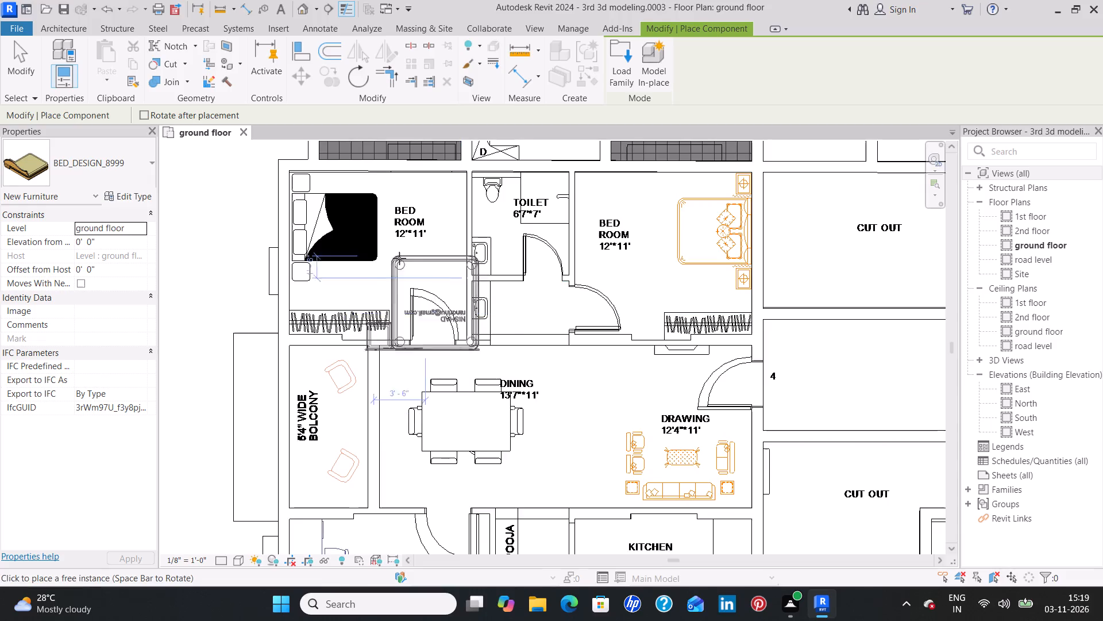
middle_drag(385, 252, 385, 386)
key(space)
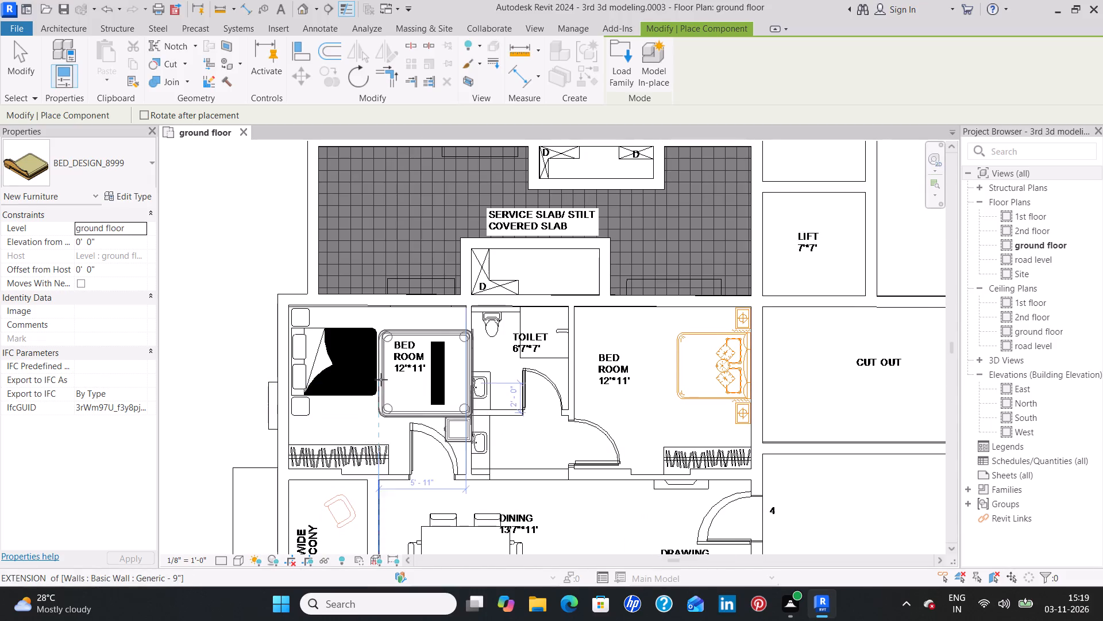
key(space)
key(space)
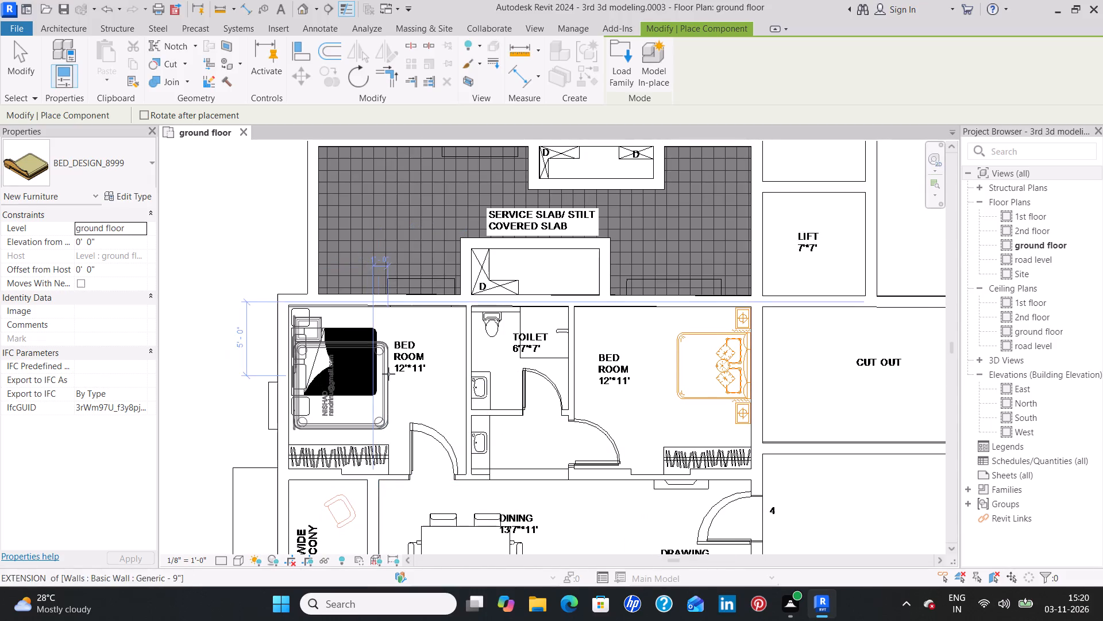
scroll(381, 378, up, 3)
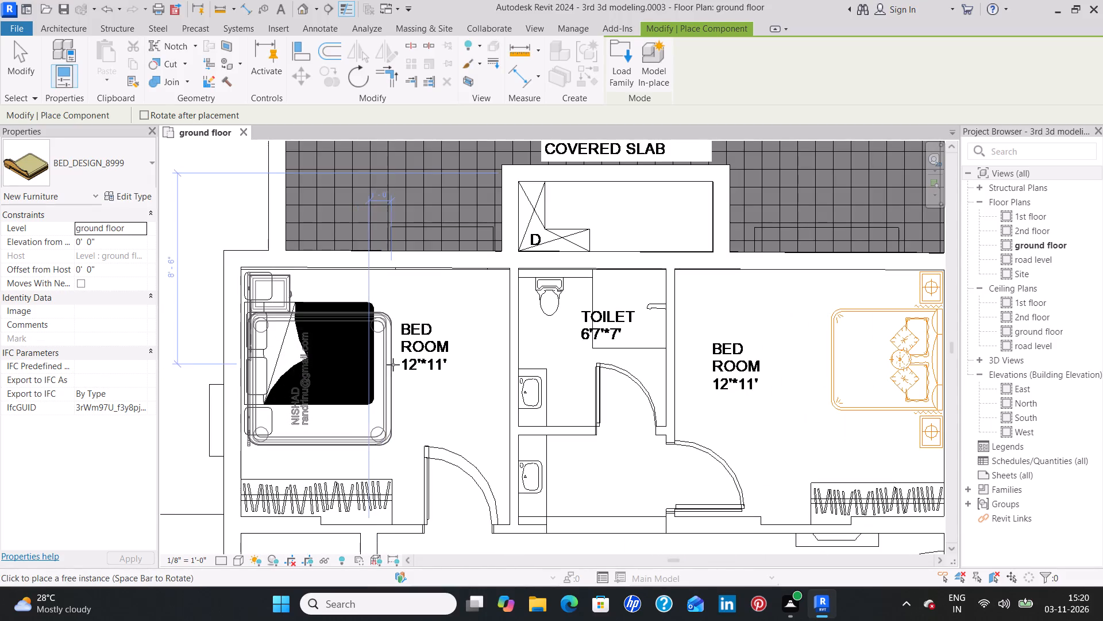
click(393, 366)
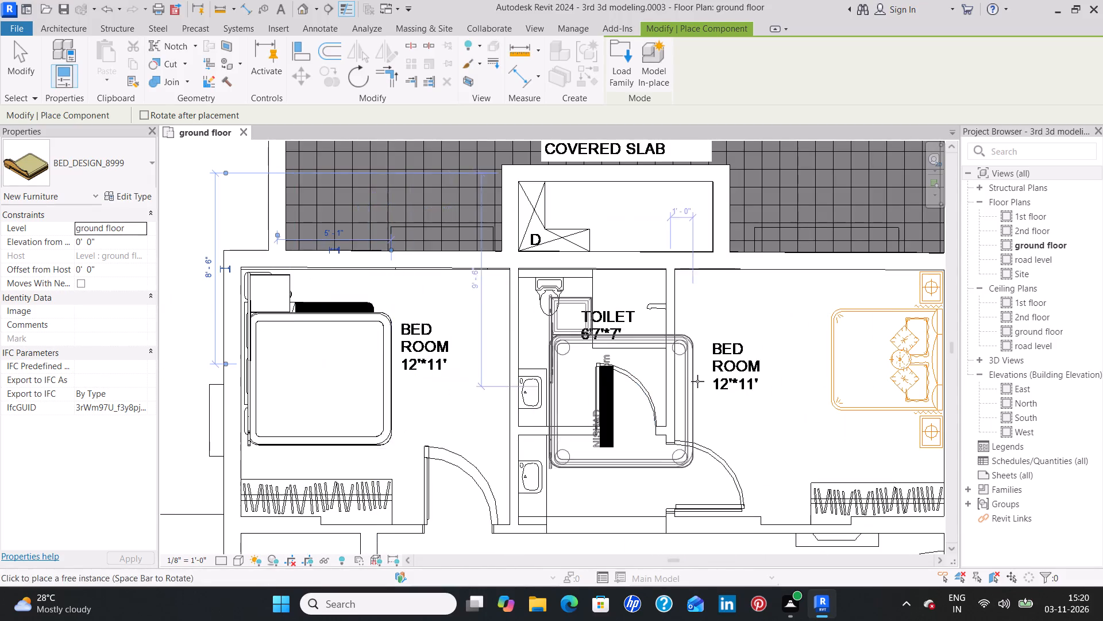
Place a BED_DESIGN_8999 over the drawn bed in entrance 4's east 12'*11' bedroom, rotated so its headboard faces the wall beside the cut out.
scroll(697, 381, down, 3)
middle_drag(792, 367, 581, 386)
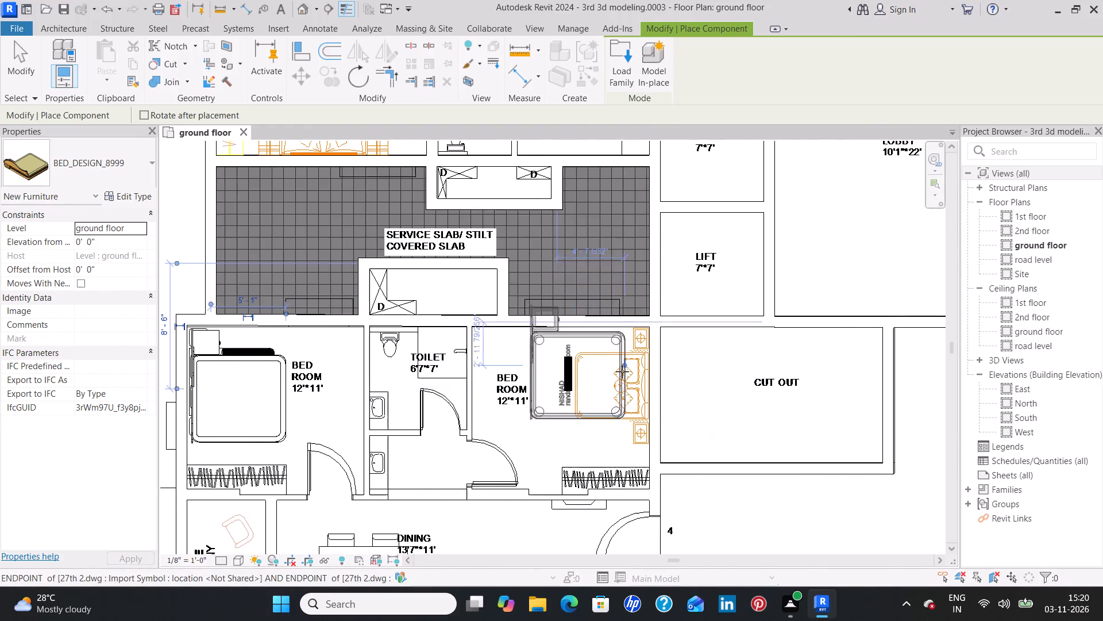
scroll(622, 371, up, 3)
key(space)
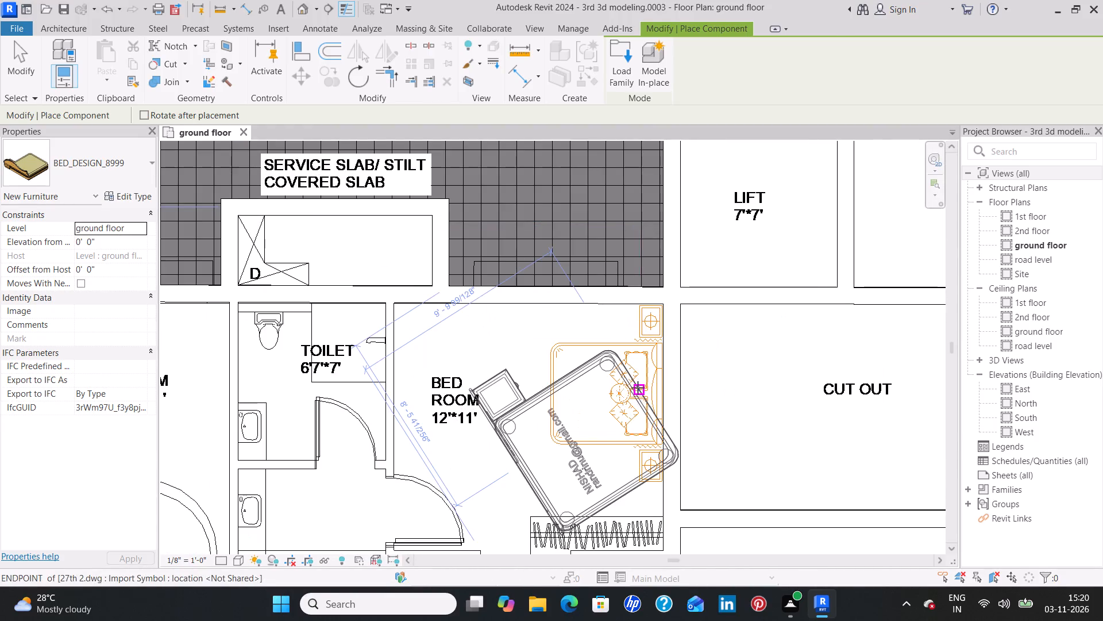
key(space)
key(space)
key(space)
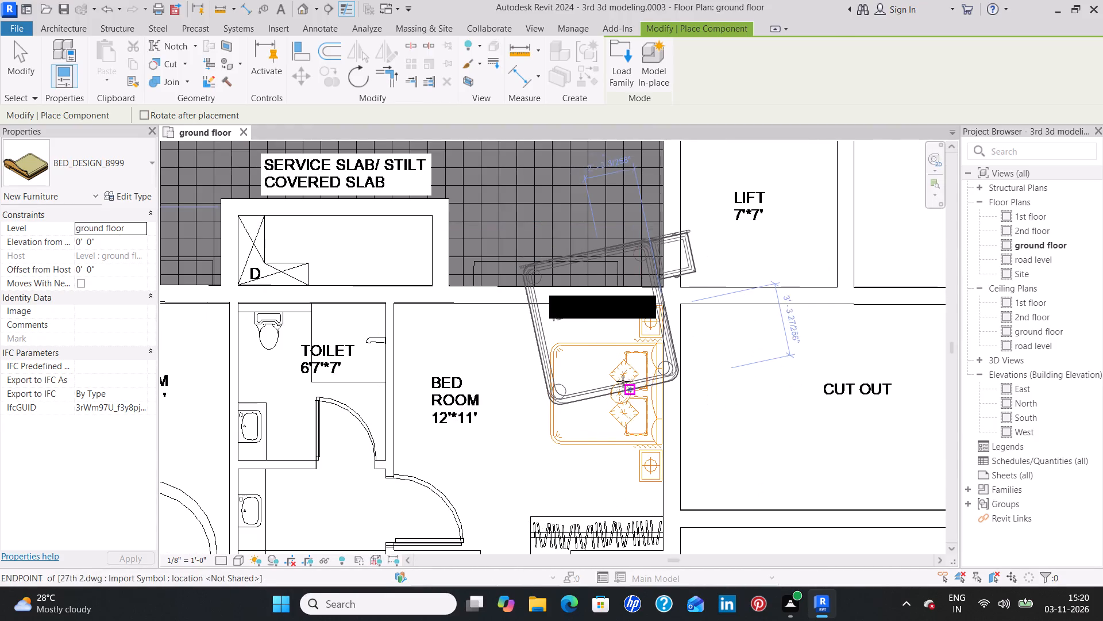
key(space)
key(space)
key(space)
key(space)
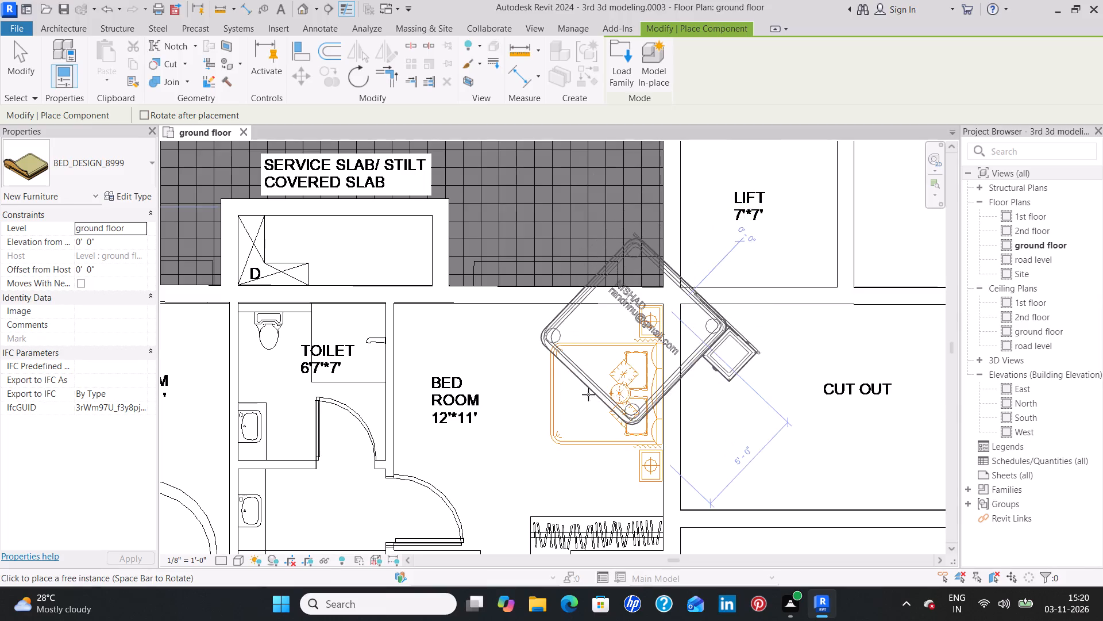
key(space)
key(space)
key(space)
key(space)
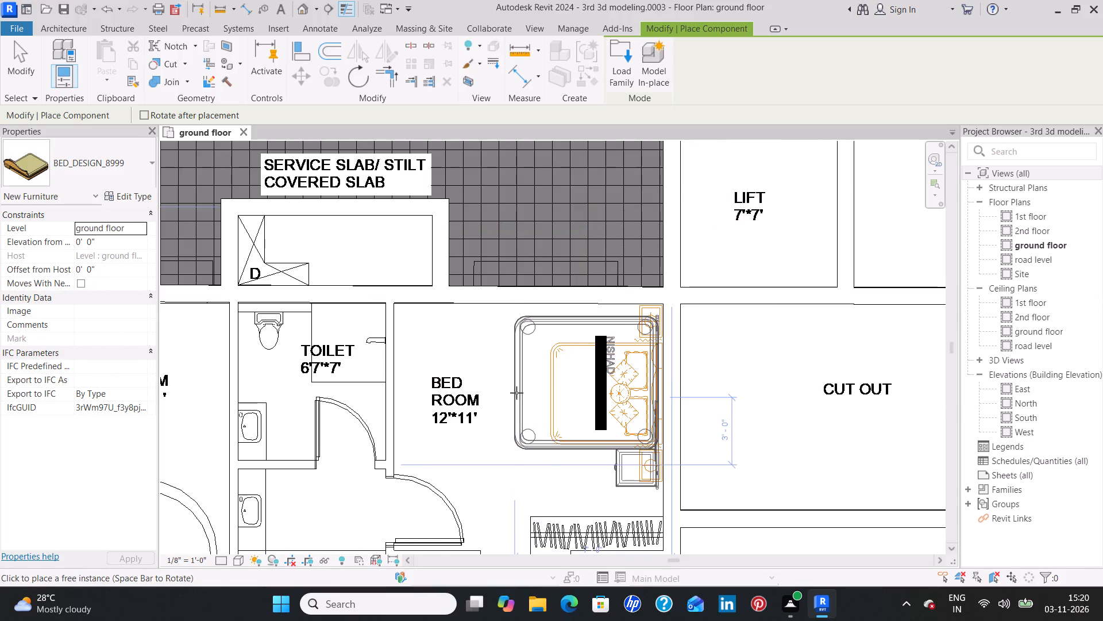
scroll(516, 393, up, 3)
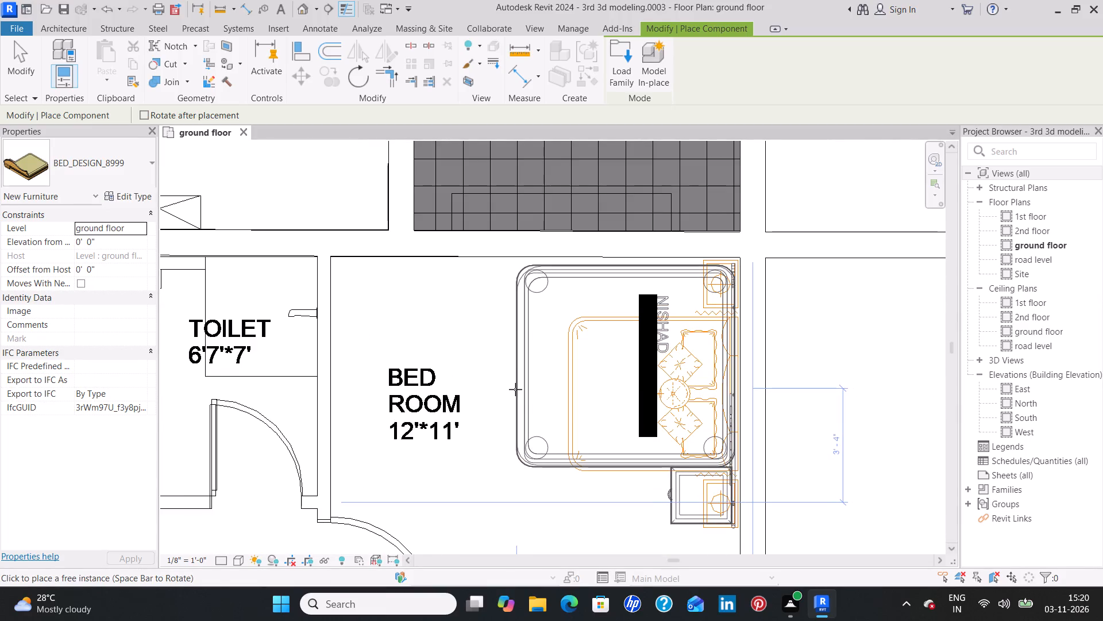
click(515, 389)
Place a BED_DESIGN_8999 over the drawn bed in entrance 5's 14'3"*10'3" master bedroom, rotated so its headboard faces the south wall beside the service slab.
scroll(523, 384, down, 12)
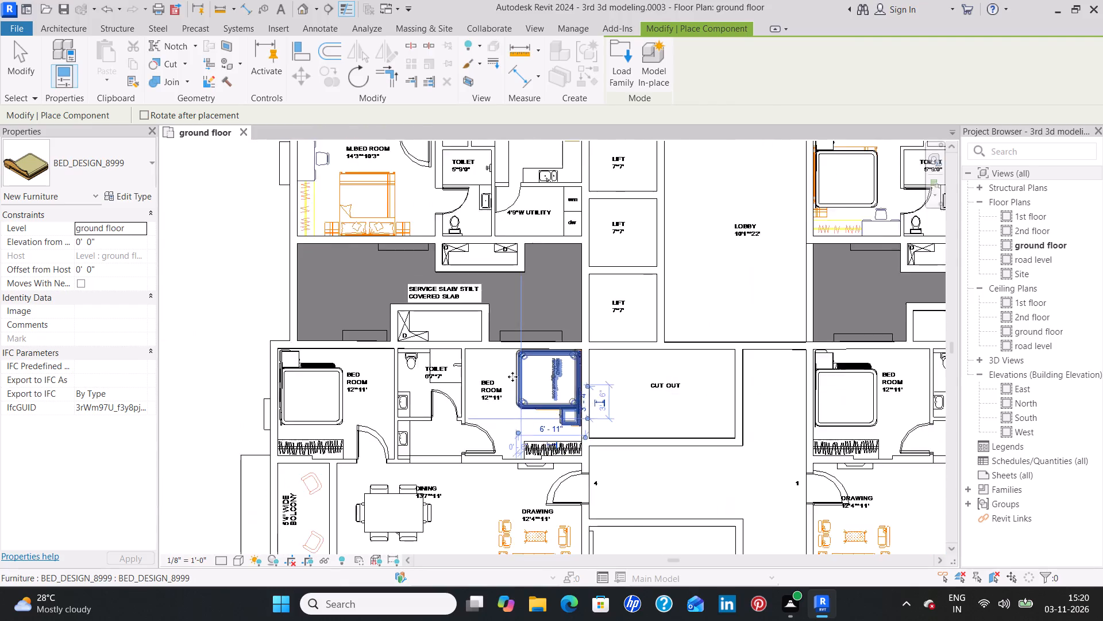
middle_drag(461, 252, 425, 392)
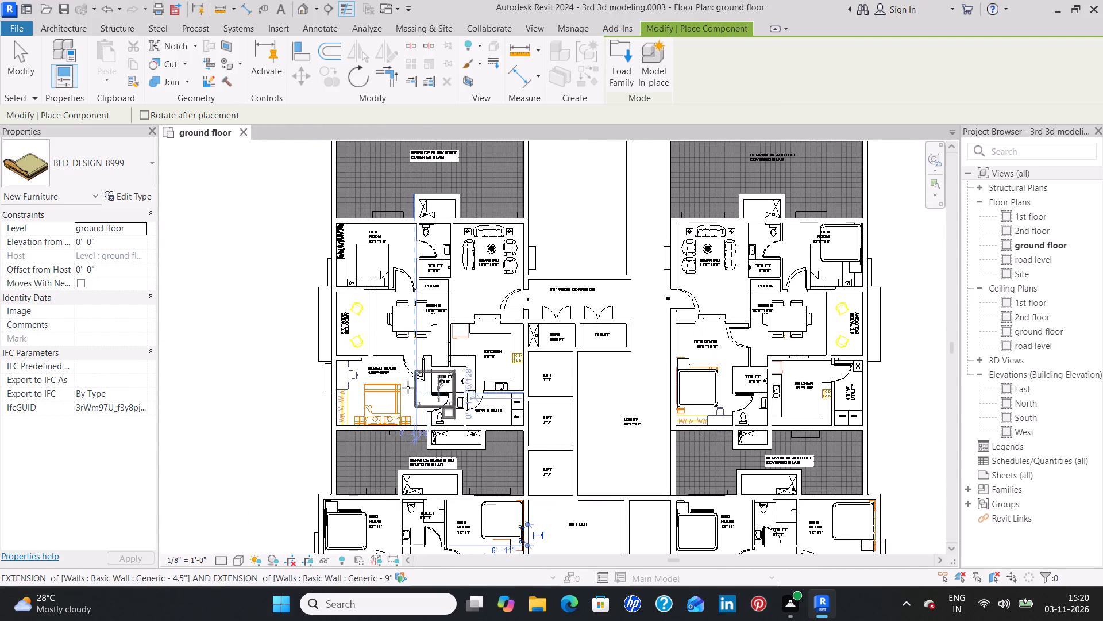
scroll(406, 389, up, 7)
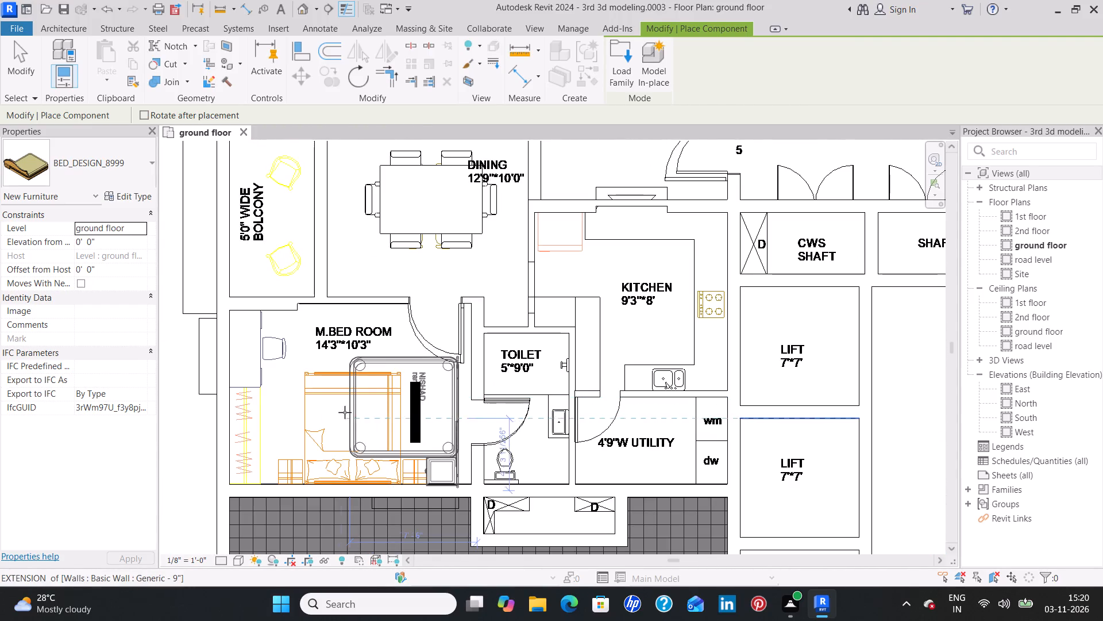
middle_drag(328, 412, 343, 348)
key(space)
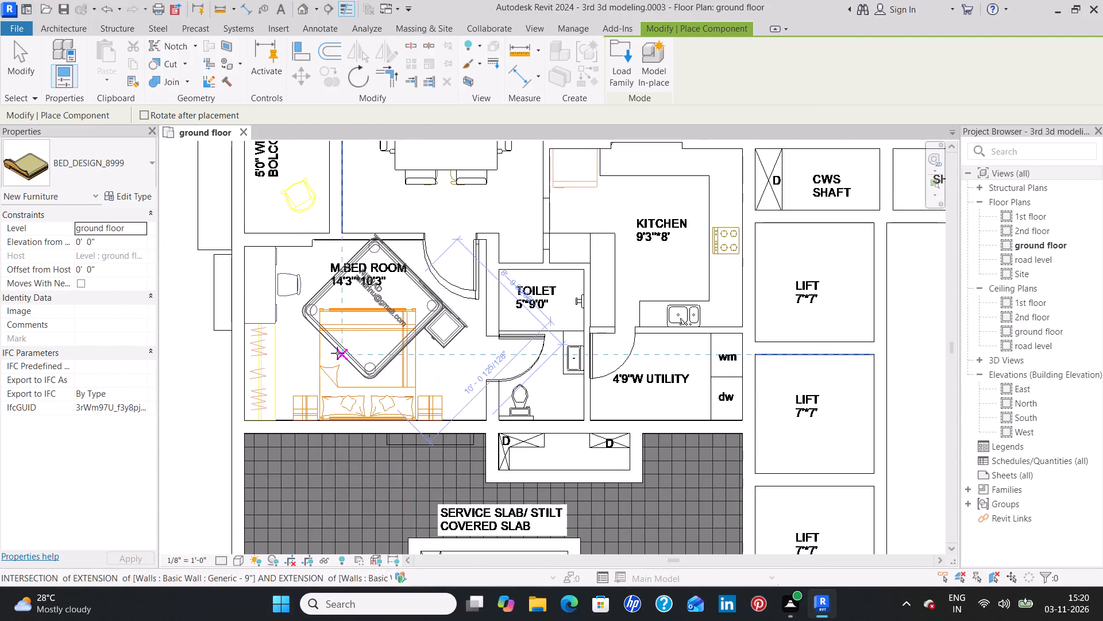
key(space)
key(space)
key(space)
key(space)
key(space)
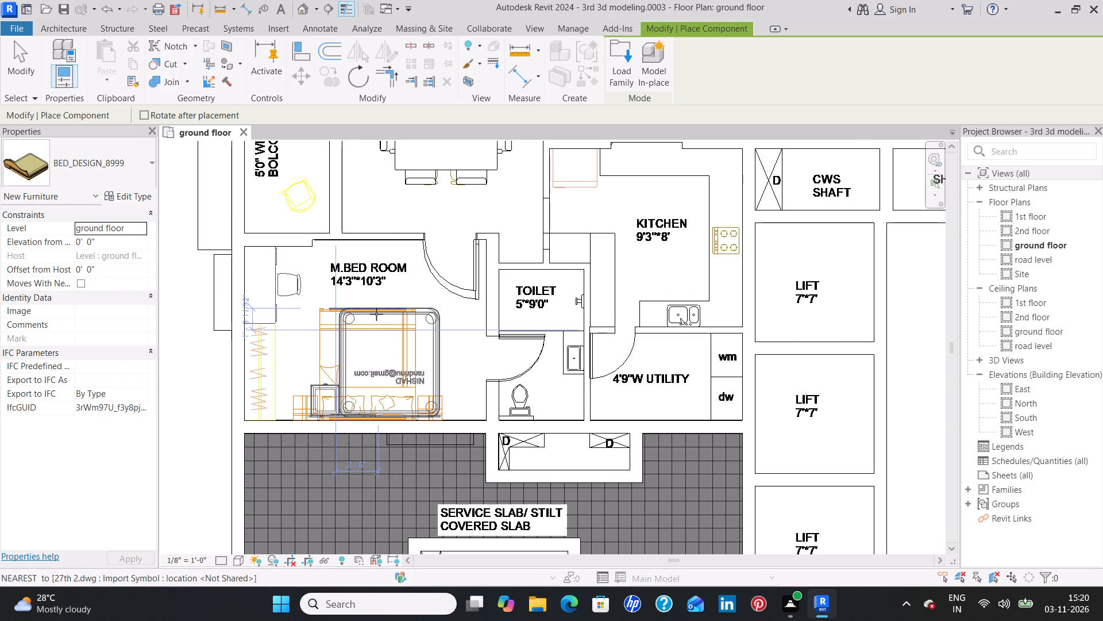
click(376, 314)
Place a BED_DESIGN_8999 over the drawn bed in entrance 5's 12'7"*10' bedroom, with its headboard against the south wall towards the balcony.
scroll(502, 294, down, 3)
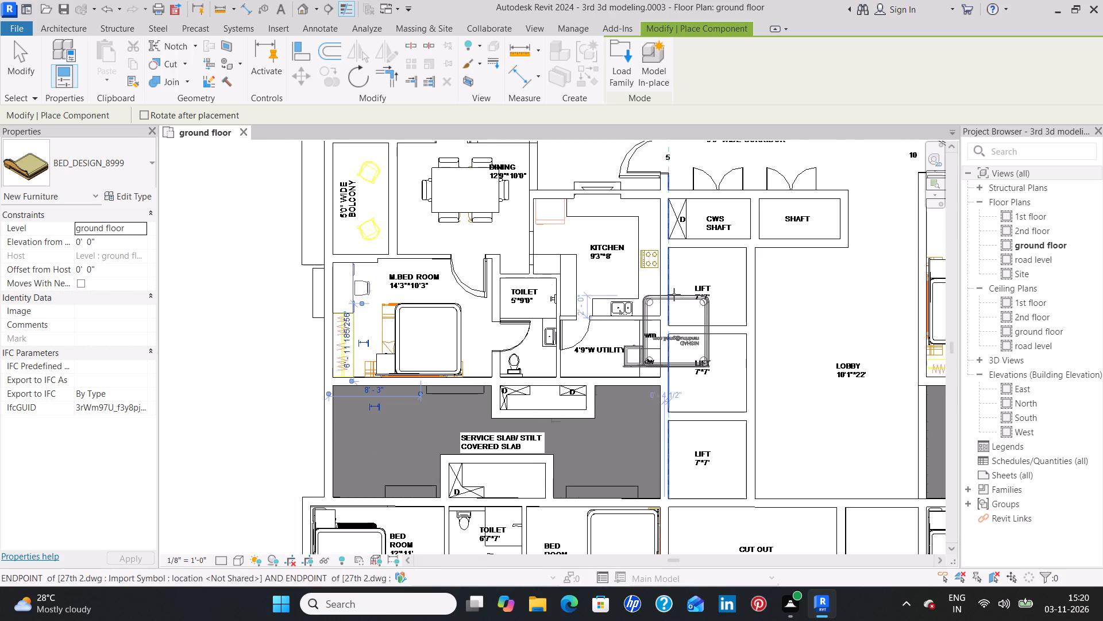
middle_drag(661, 277, 598, 510)
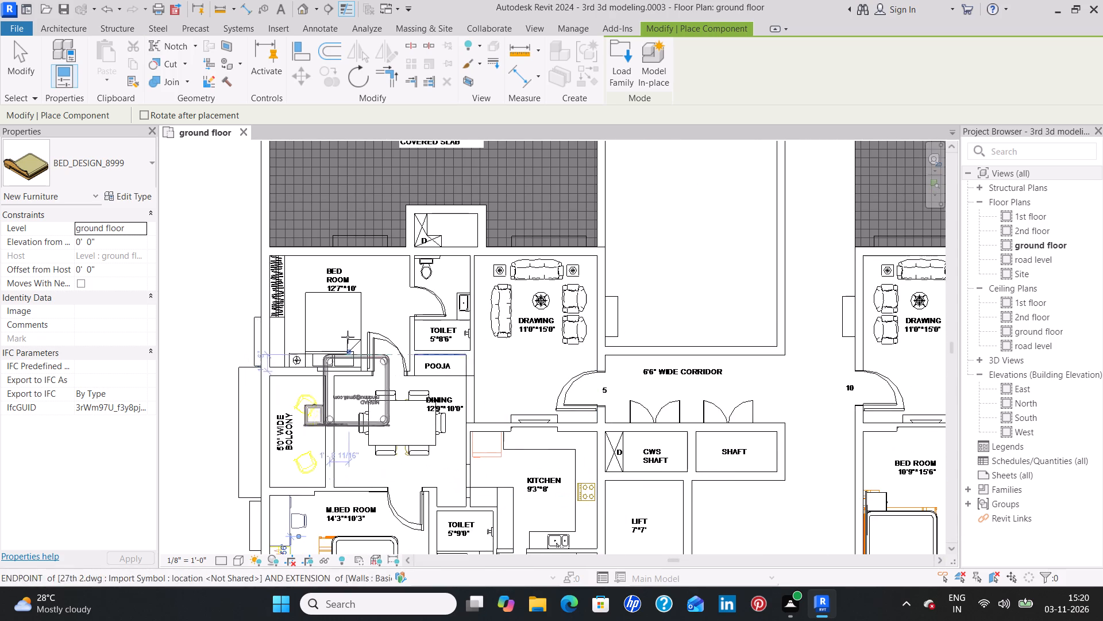
middle_drag(345, 287, 457, 334)
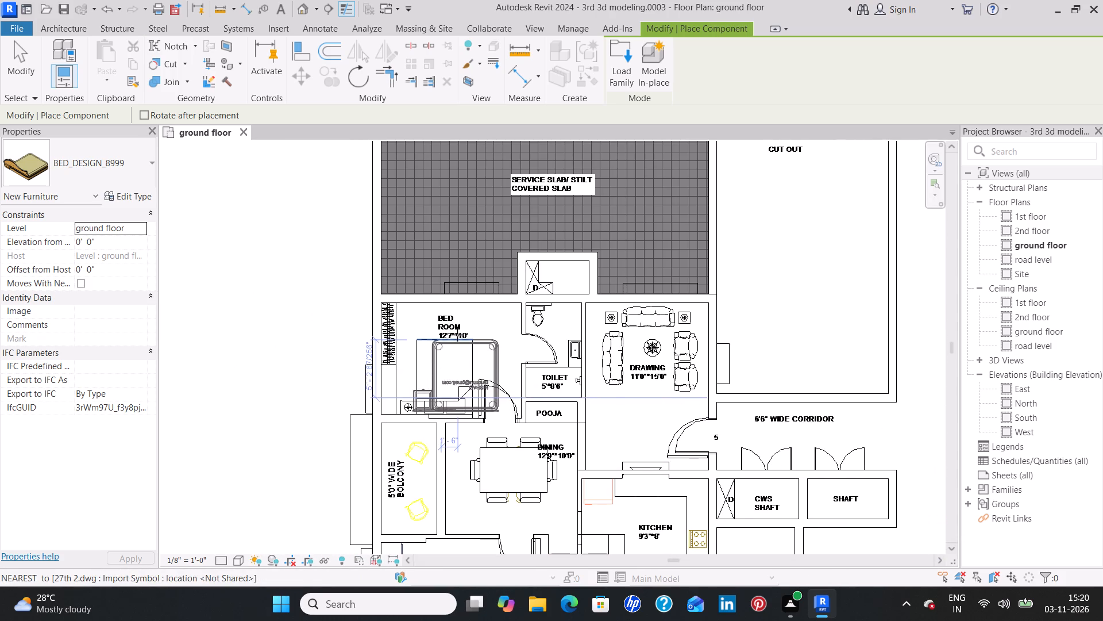
scroll(434, 313, up, 3)
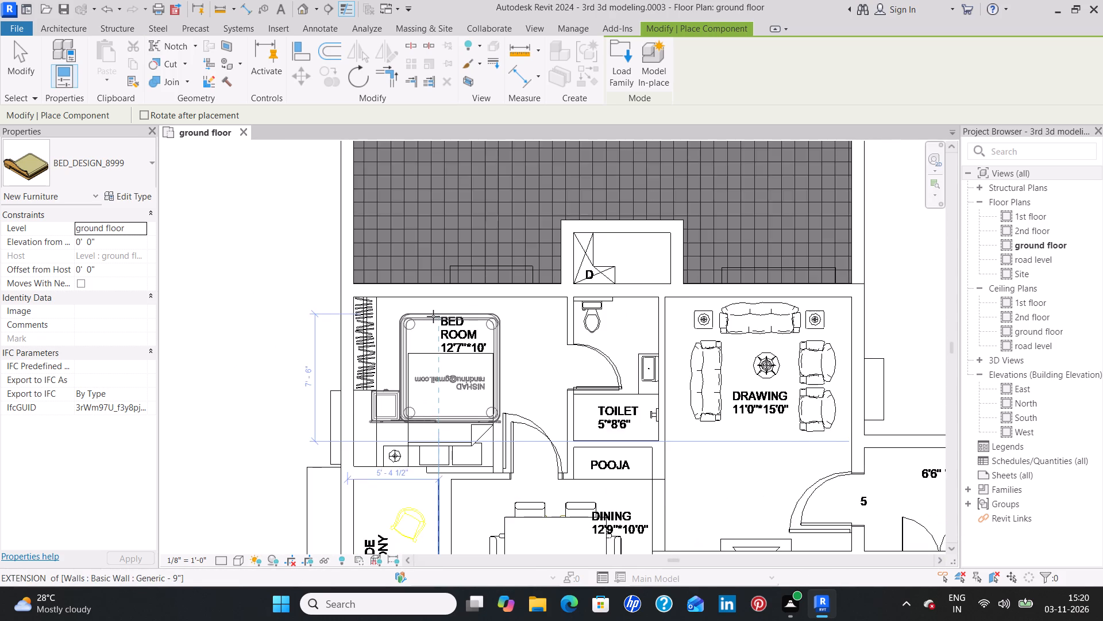
scroll(433, 316, up, 2)
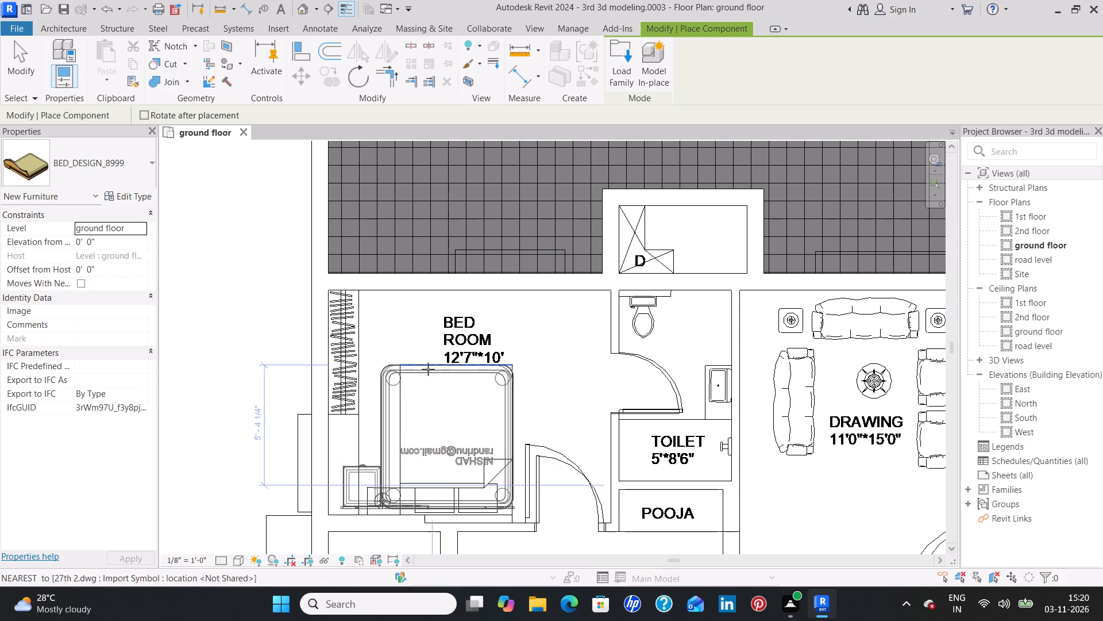
scroll(426, 371, up, 3)
middle_drag(433, 365, 460, 288)
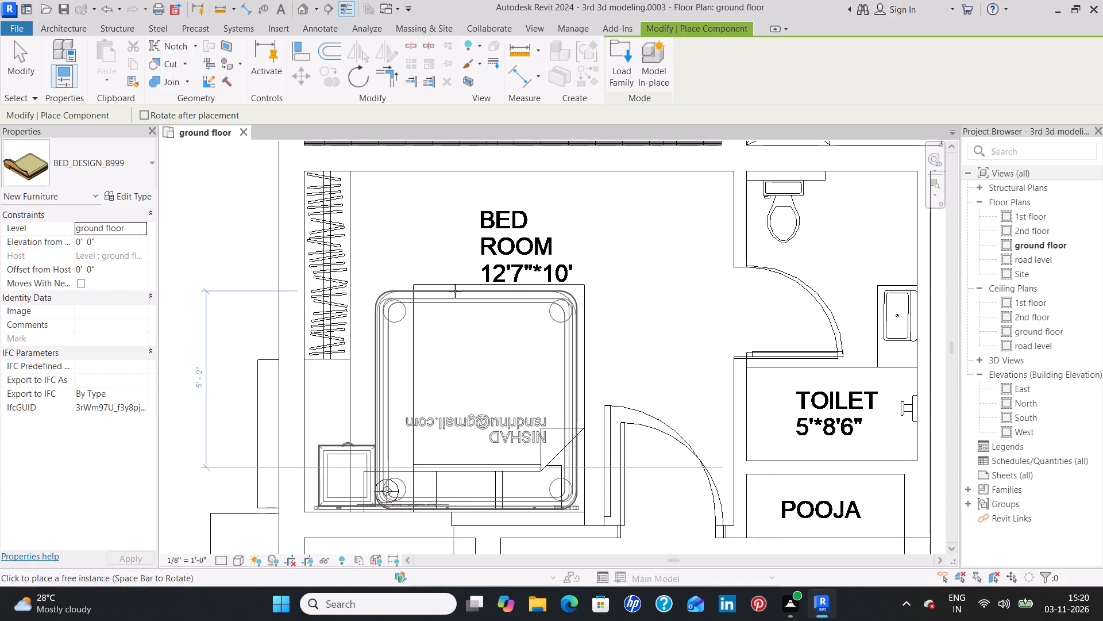
click(454, 290)
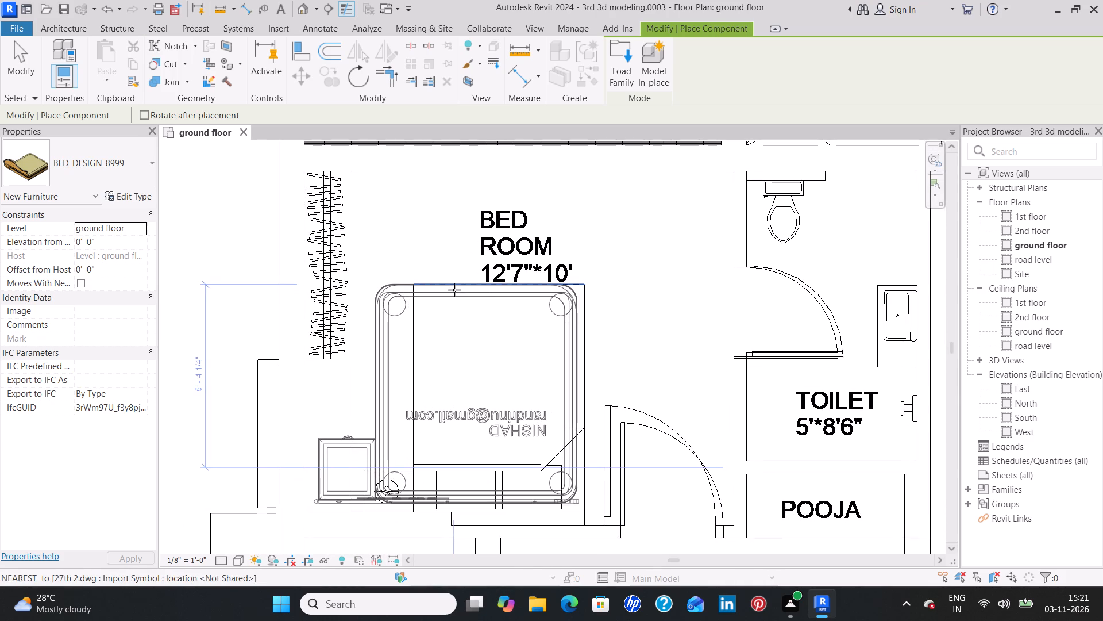
Place a BED_DESIGN_8999 over the drawn bed in entrance 6's 13'7"*13'1" master bedroom, with its headboard against the south wall.
scroll(500, 297, down, 11)
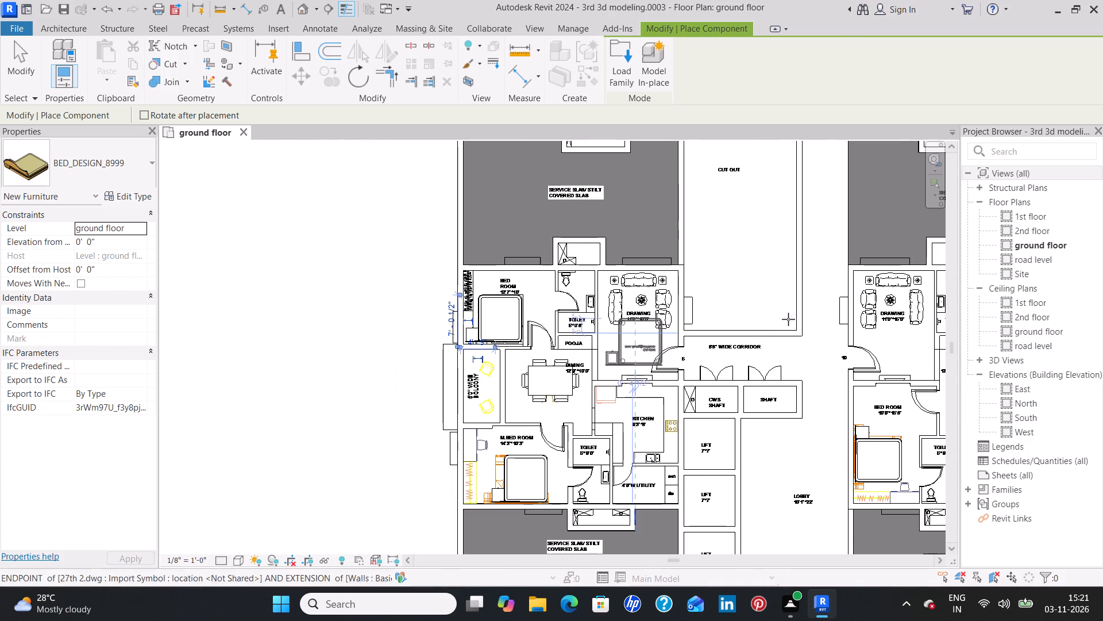
middle_drag(801, 322, 560, 313)
middle_drag(560, 313, 665, 335)
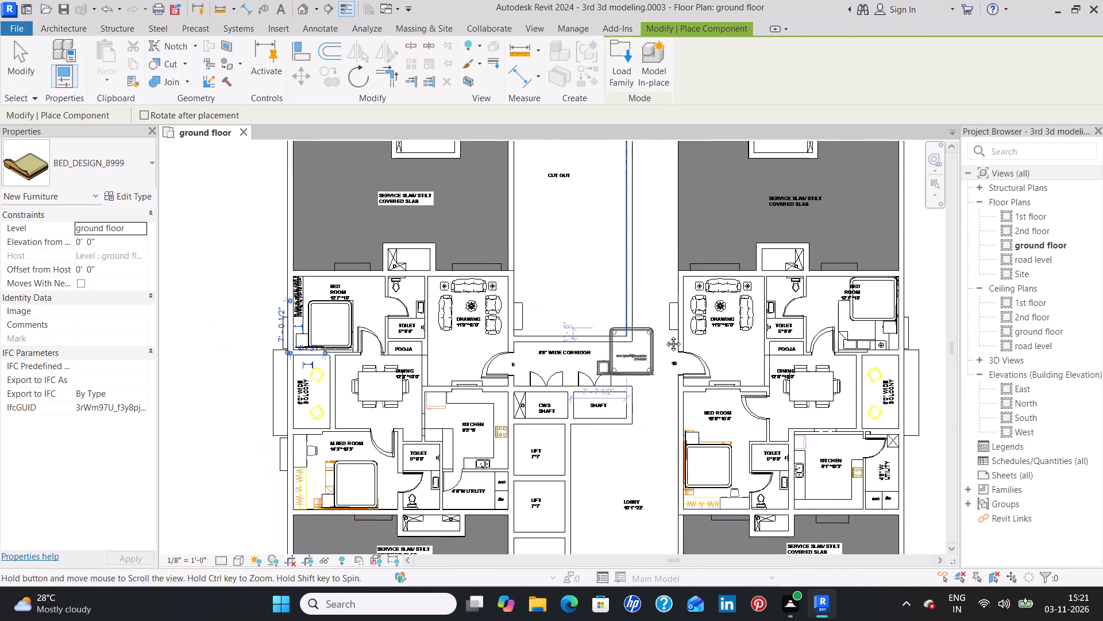
middle_drag(665, 335, 694, 343)
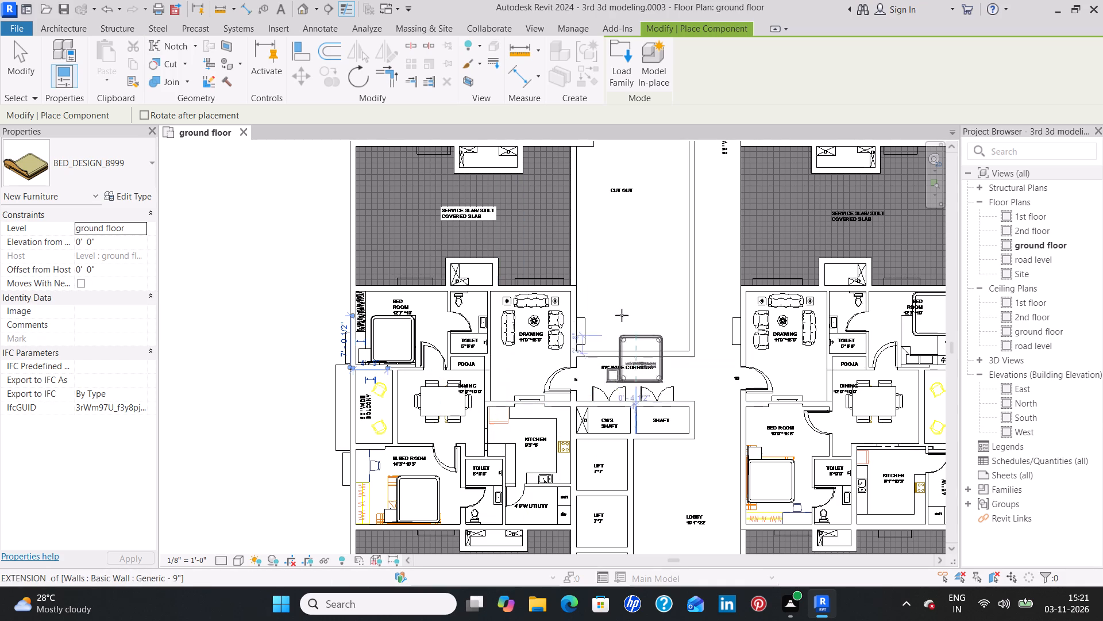
middle_drag(528, 248, 520, 436)
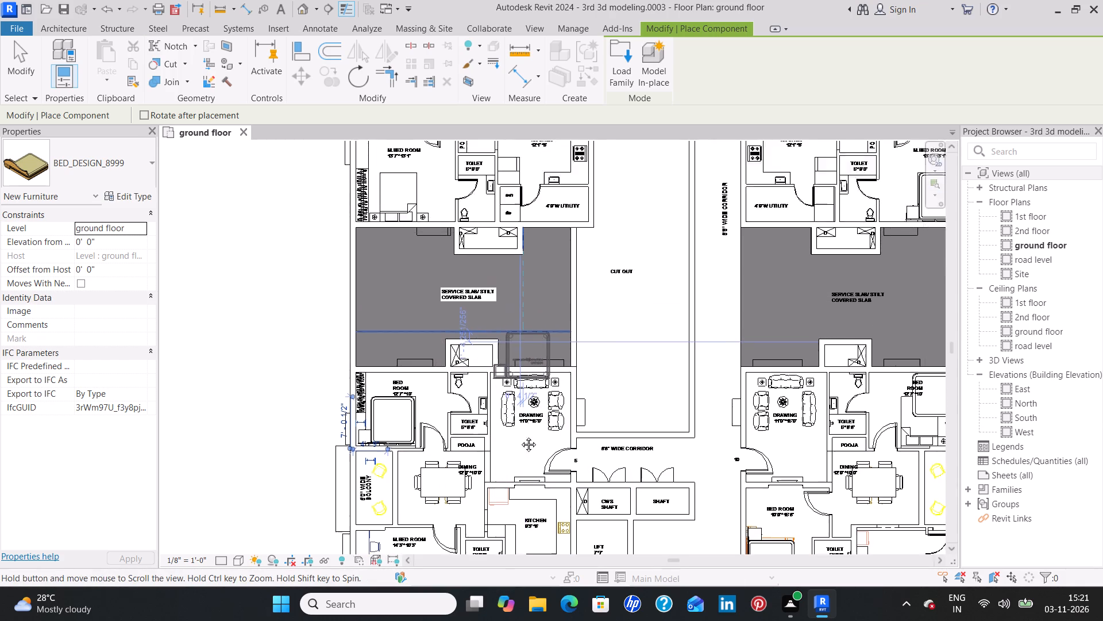
middle_drag(520, 436, 510, 500)
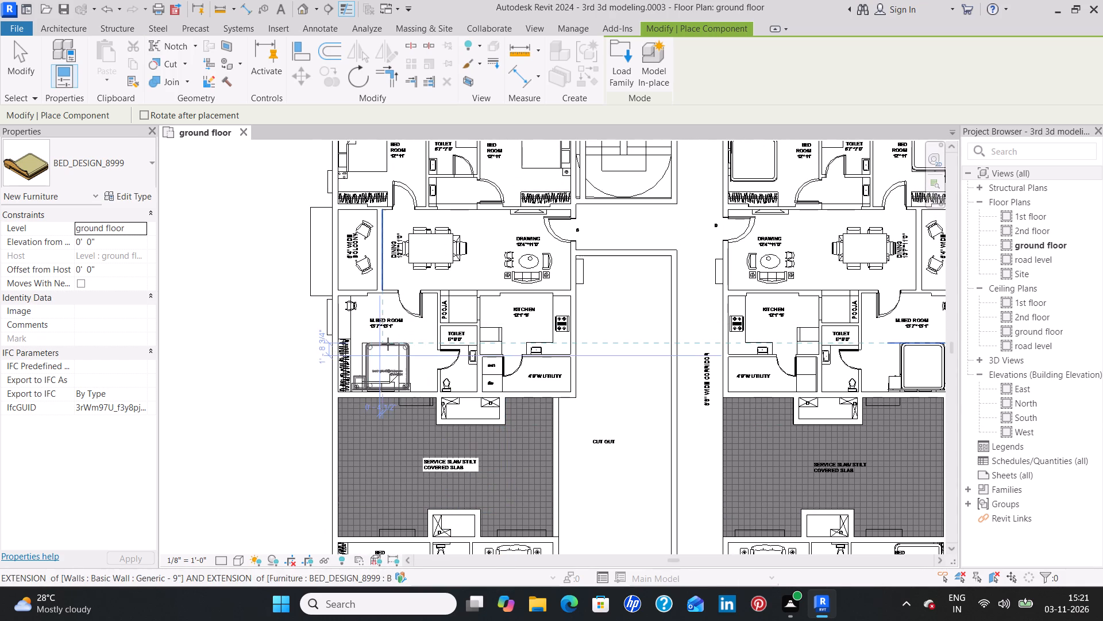
scroll(388, 344, up, 3)
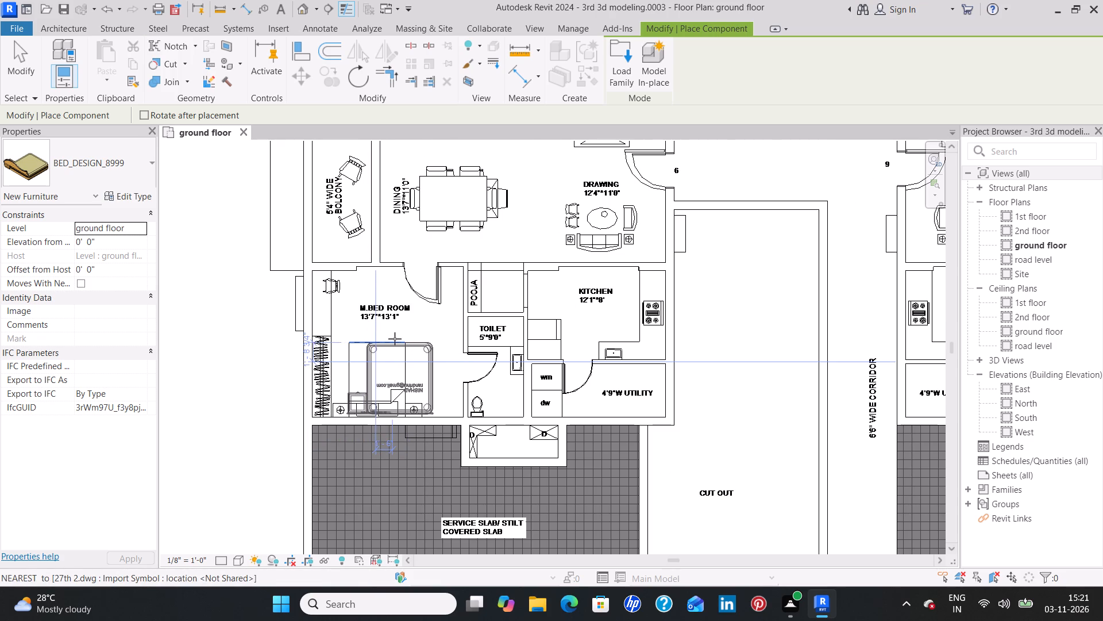
click(394, 339)
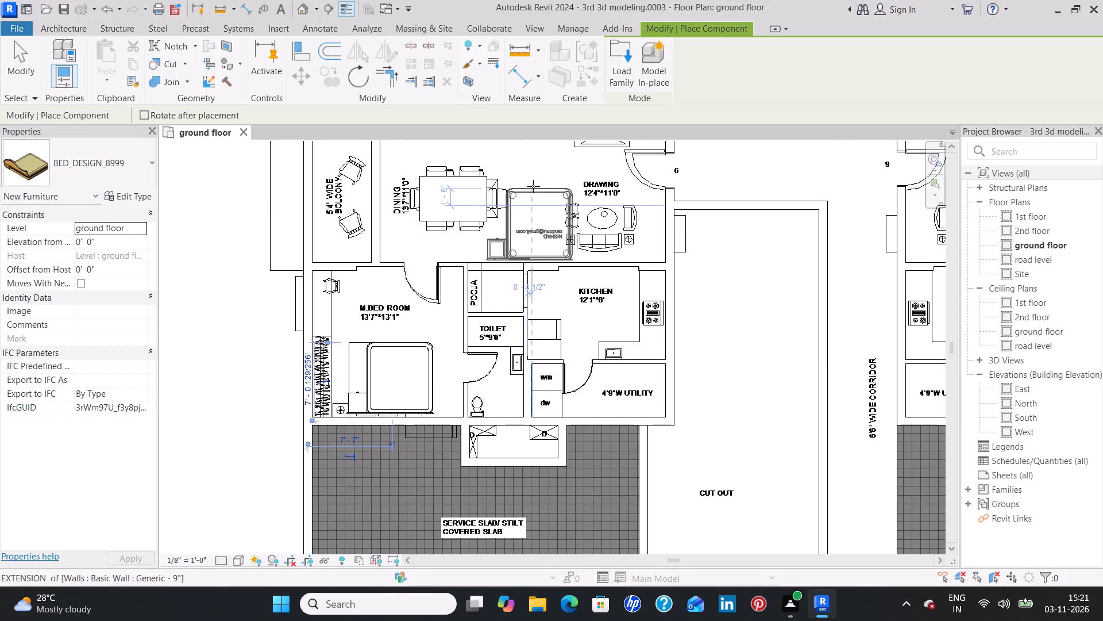
Place a BED_DESIGN_8999 over the drawn bed in entrance 6's east 12'*11' bedroom, rotated so its headboard faces the wall beside the staircase.
middle_drag(533, 186, 535, 409)
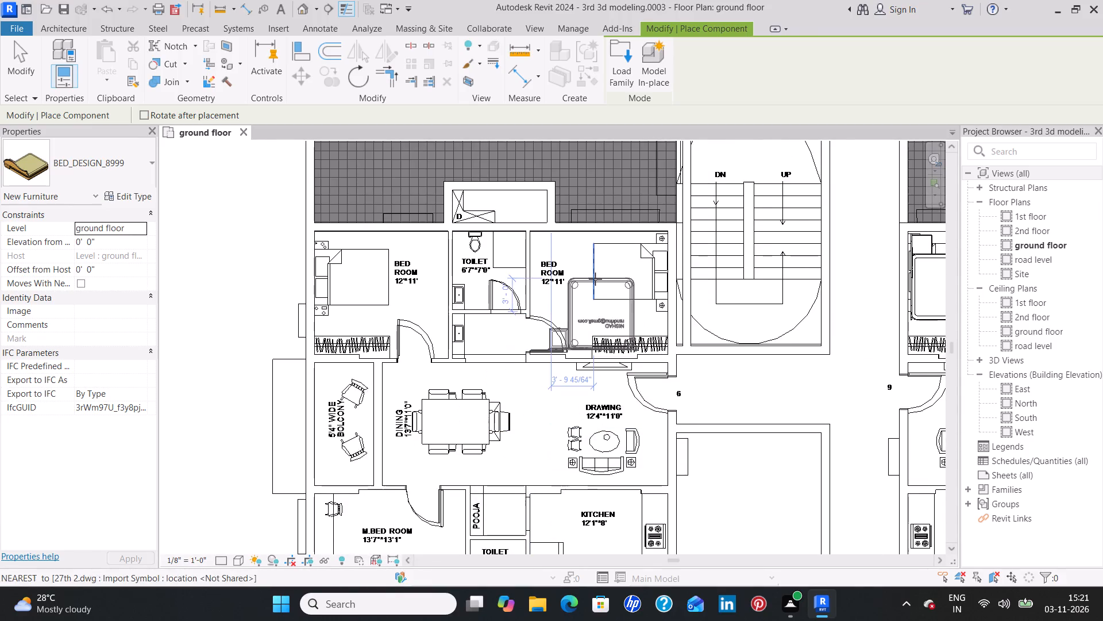
key(space)
scroll(600, 277, up, 2)
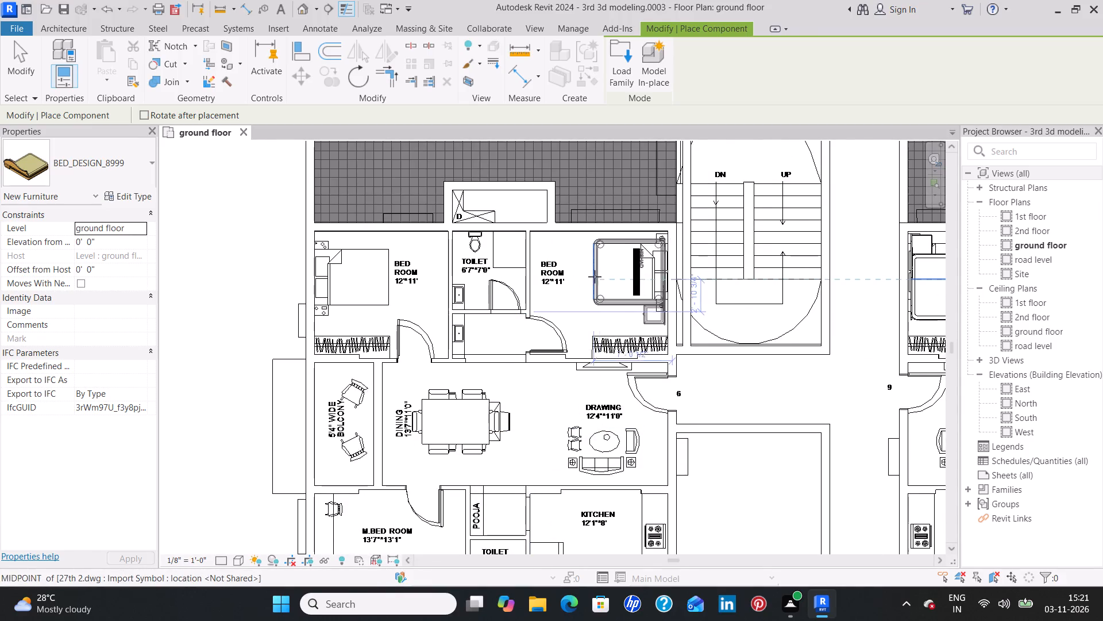
scroll(595, 277, up, 3)
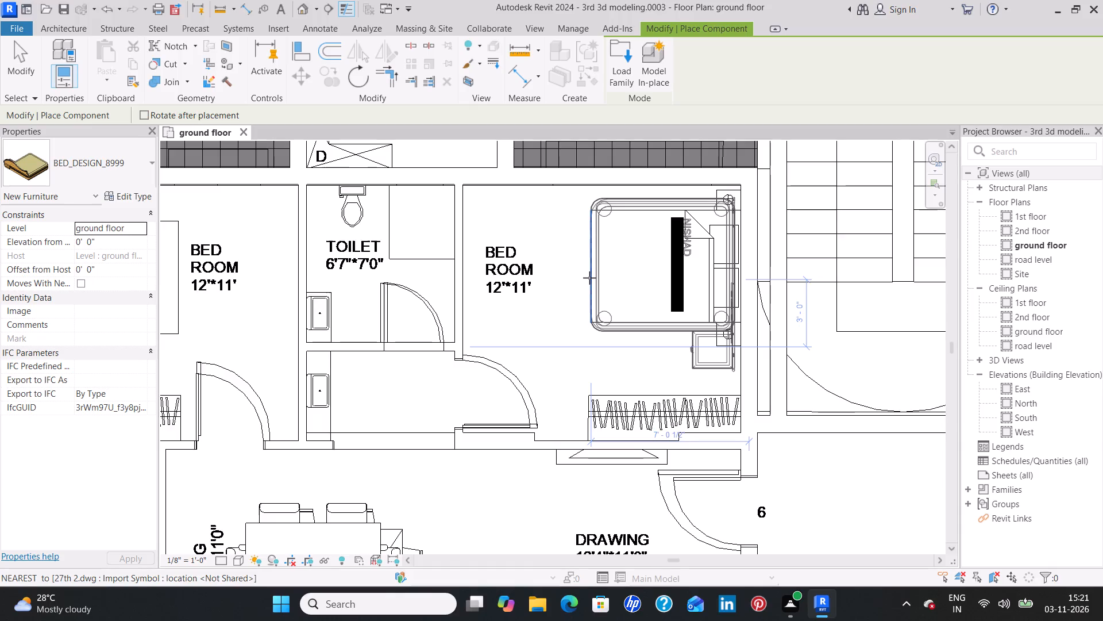
scroll(587, 273, up, 3)
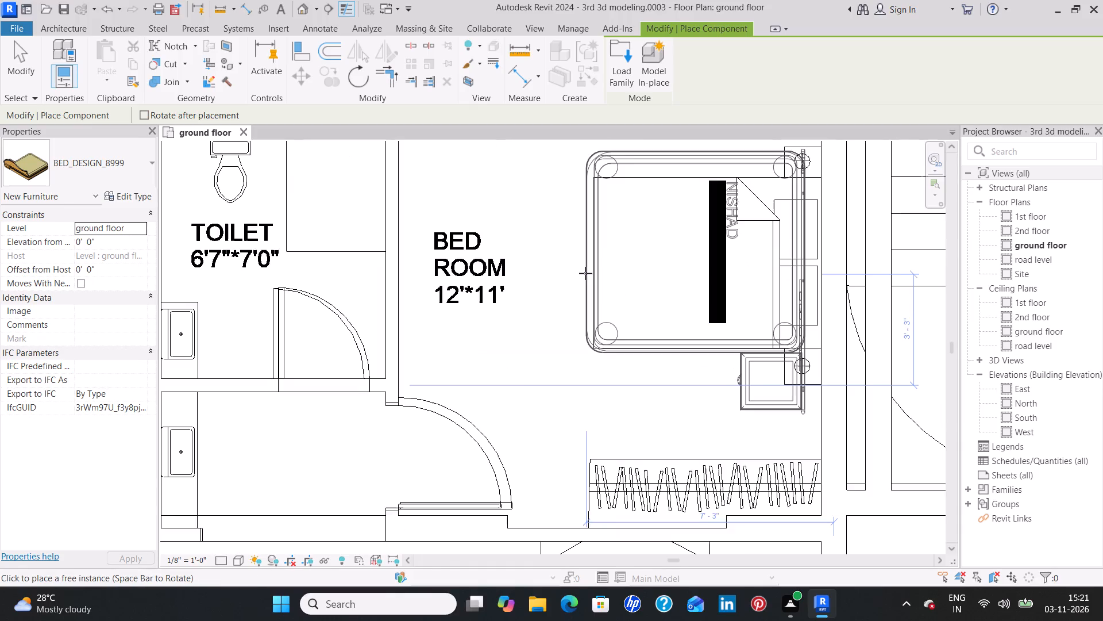
middle_drag(587, 276, 576, 316)
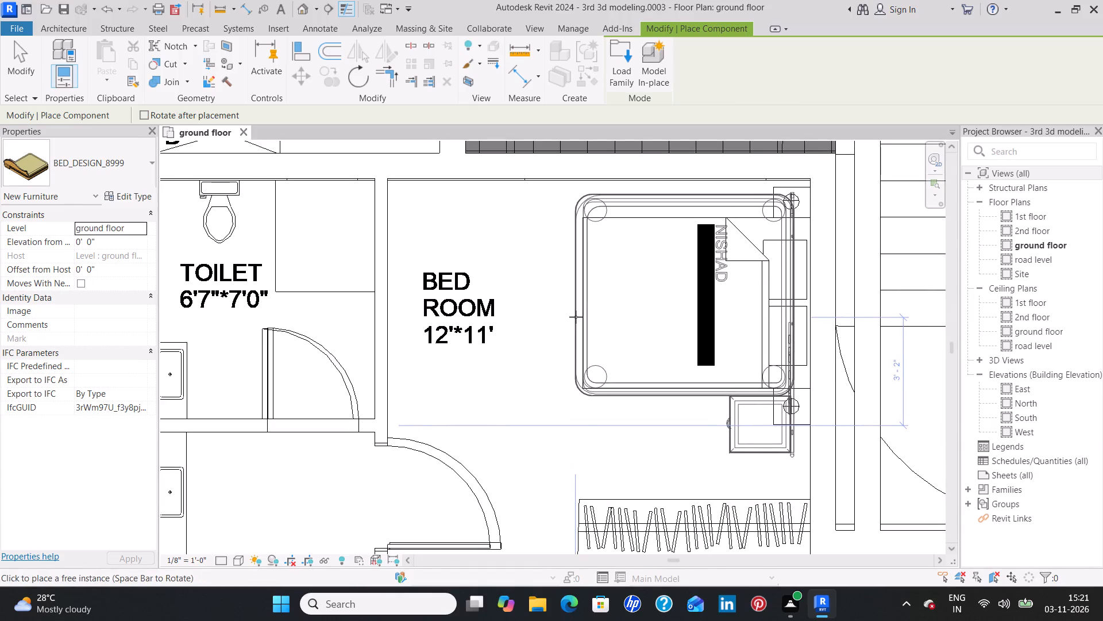
click(576, 317)
Place a BED_DESIGN_8999 over the drawn bed in entrance 6's west 12'*11' bedroom, rotated so its headboard faces the outer west wall, and finish bed placement.
scroll(425, 361, down, 7)
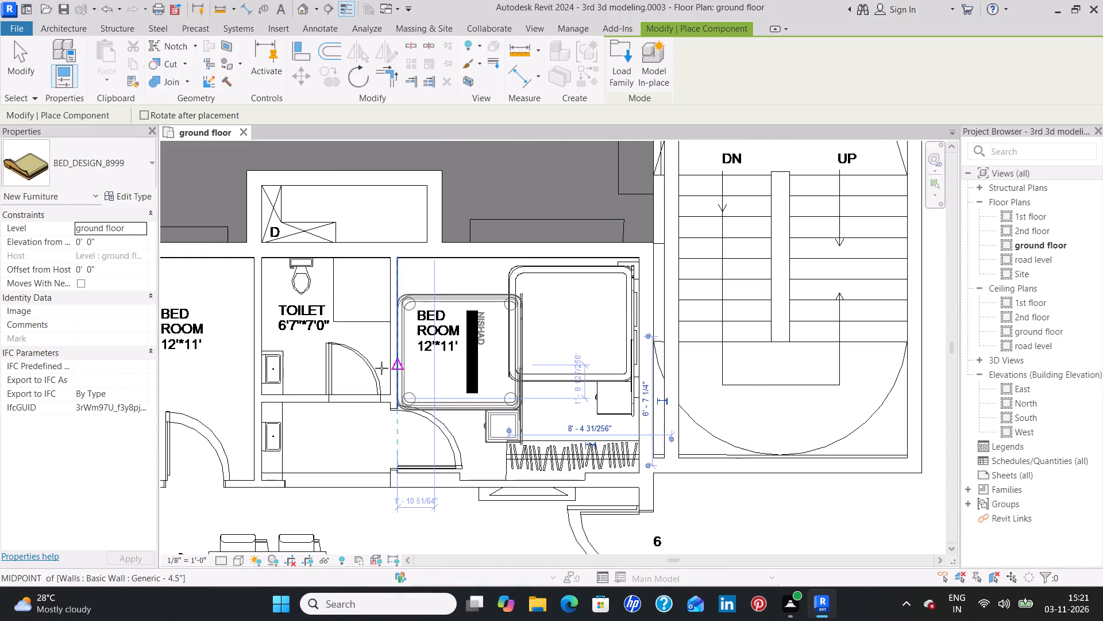
middle_drag(342, 366, 596, 344)
scroll(433, 349, up, 3)
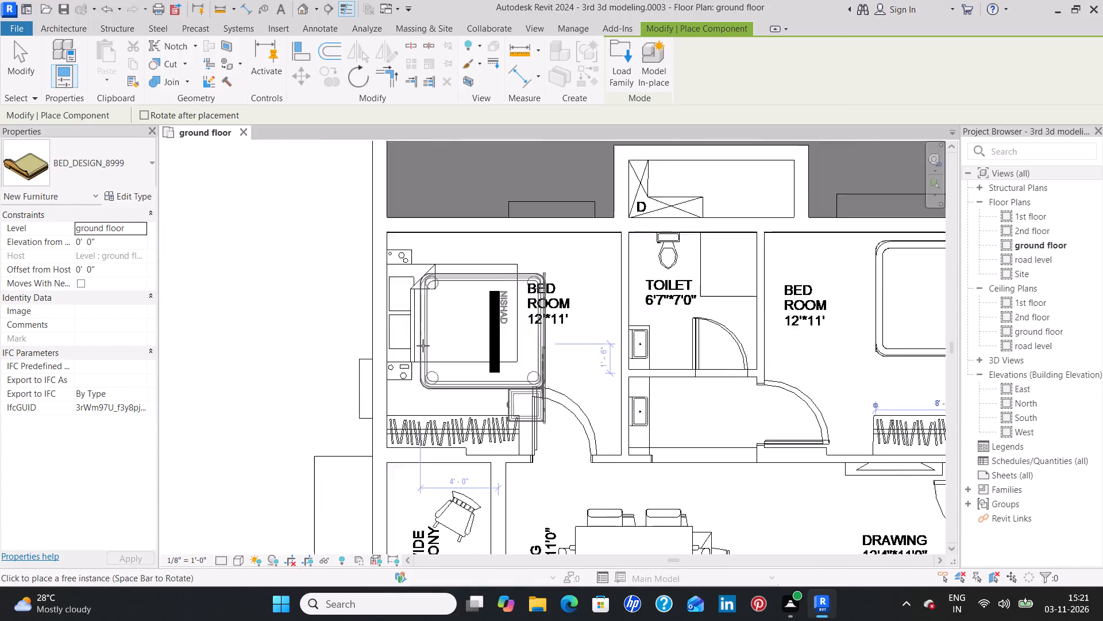
scroll(422, 346, up, 3)
key(space)
key(space)
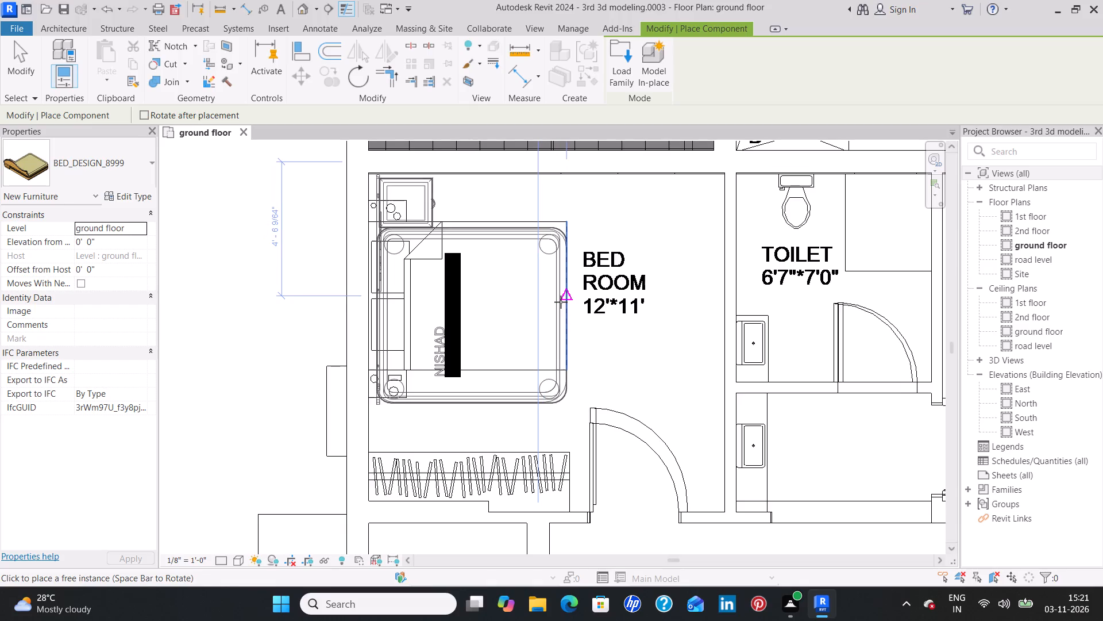
scroll(560, 306, up, 2)
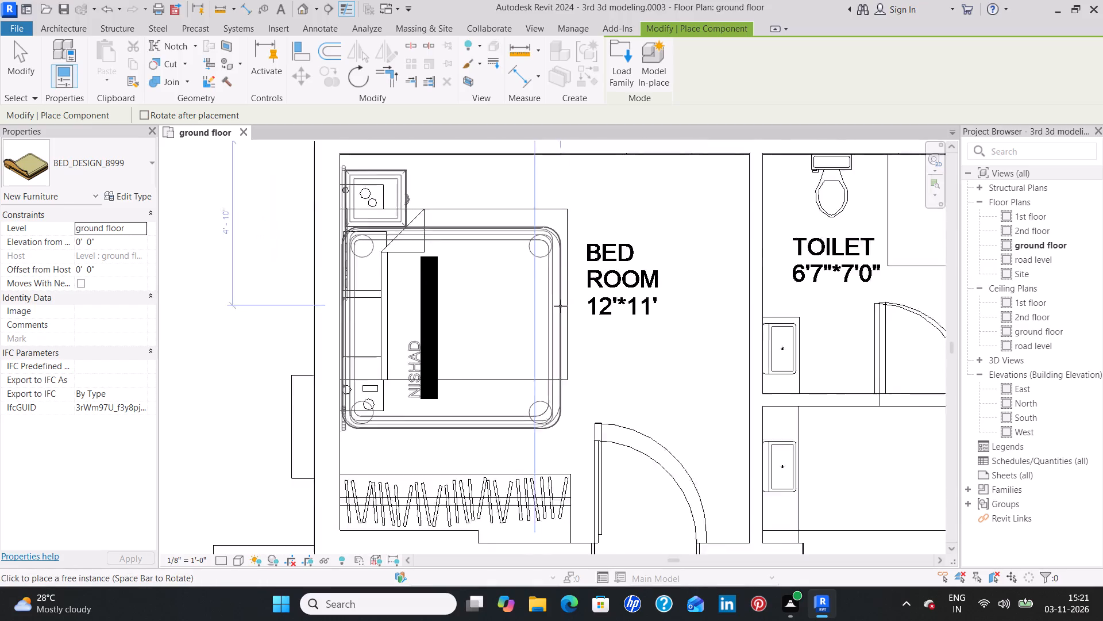
scroll(560, 306, up, 2)
middle_drag(560, 306, 590, 360)
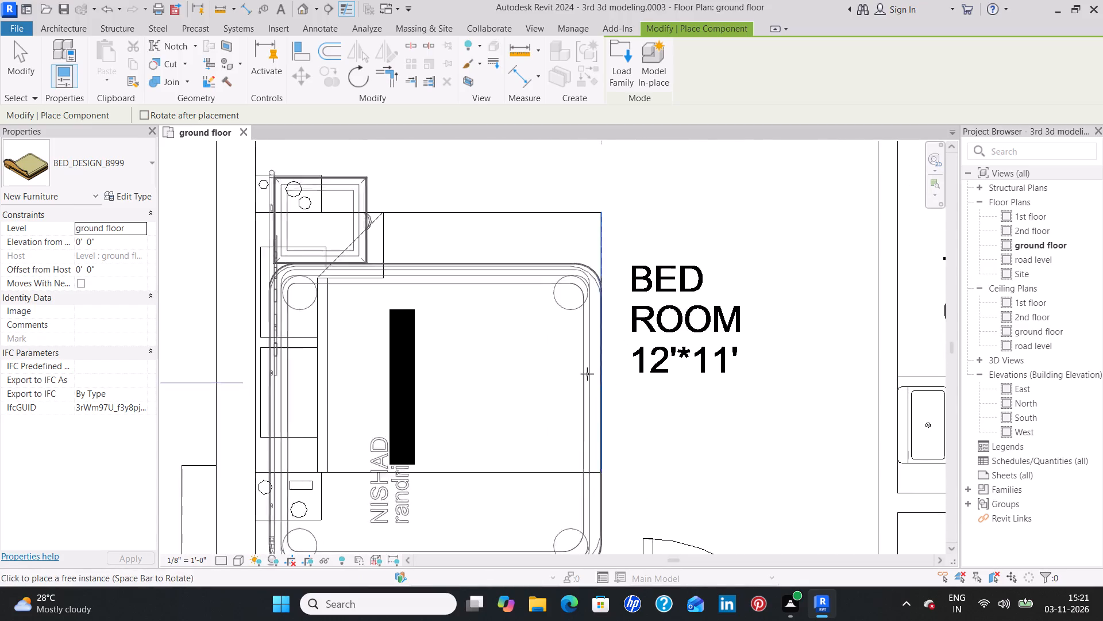
middle_drag(597, 371, 623, 415)
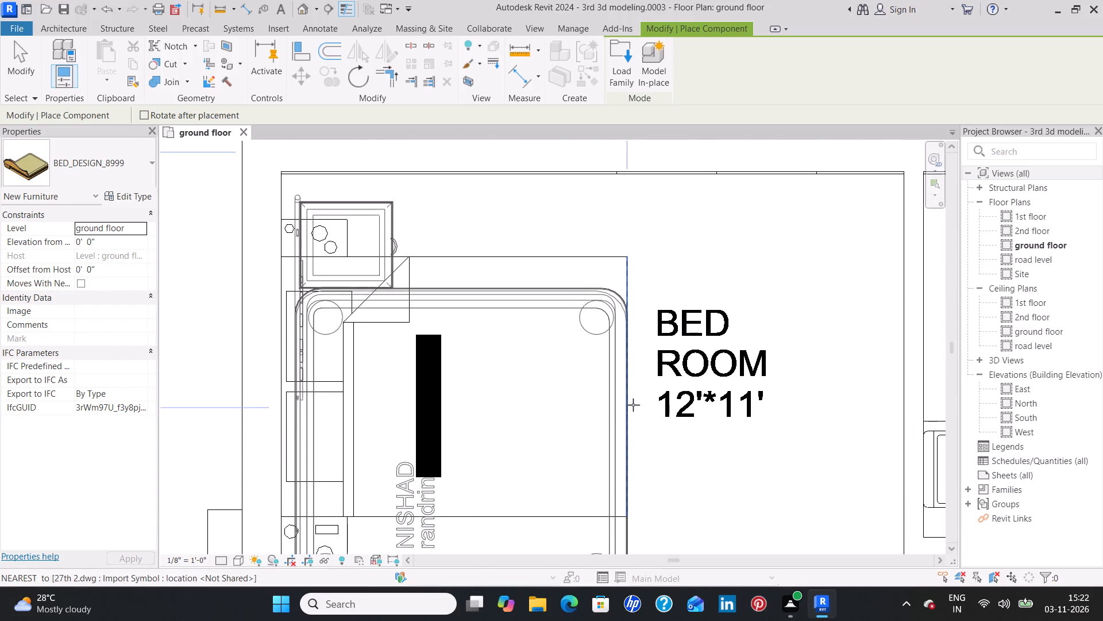
click(637, 402)
scroll(646, 400, down, 5)
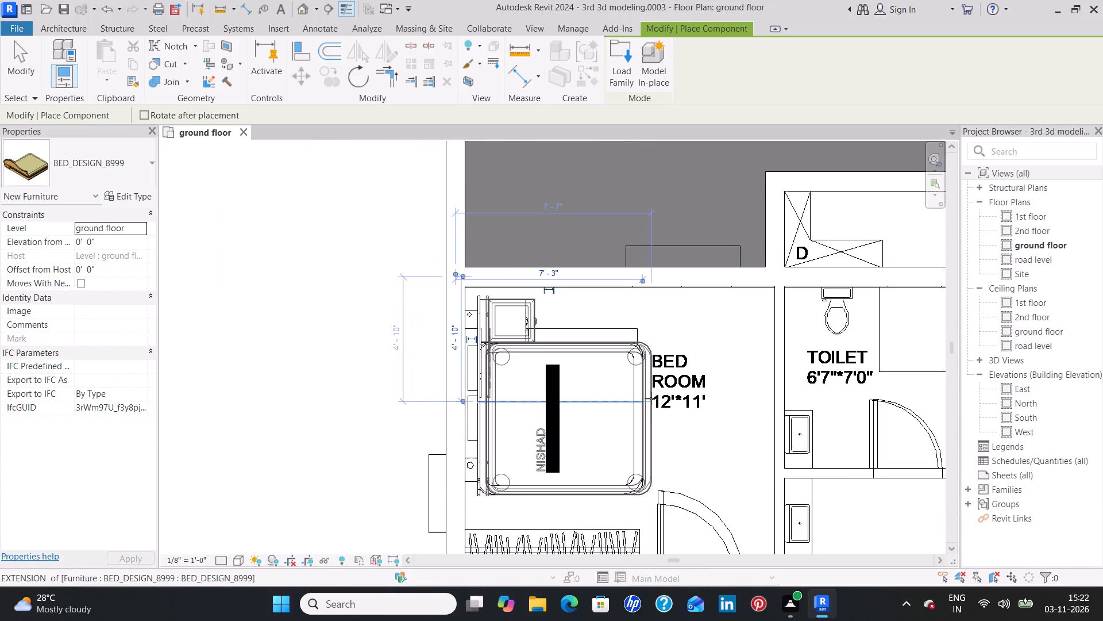
scroll(657, 397, down, 2)
middle_drag(721, 327, 707, 338)
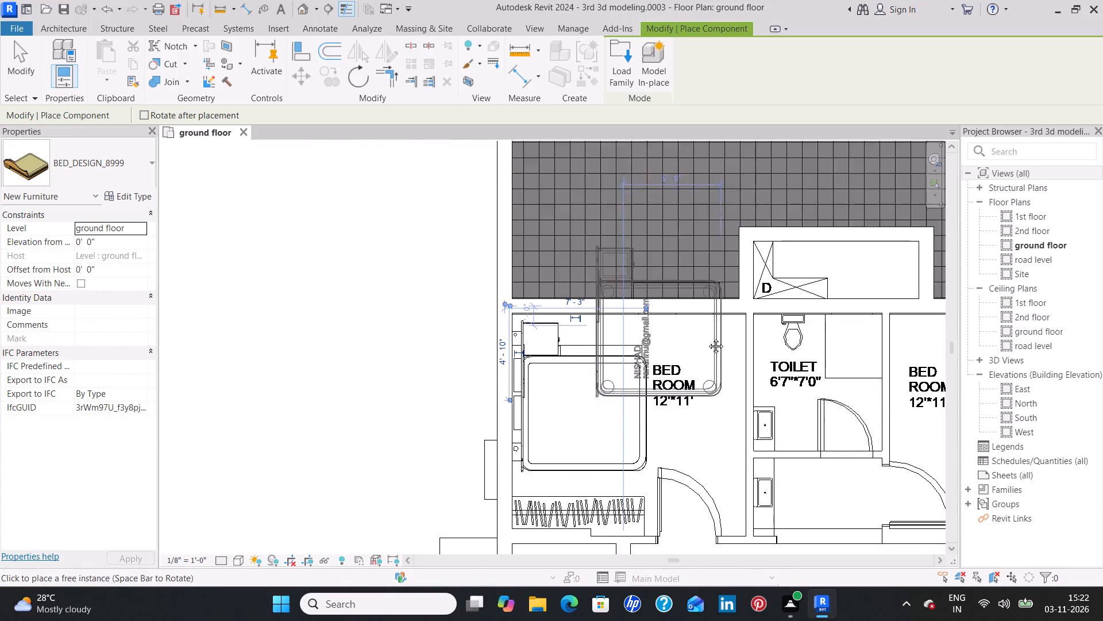
middle_drag(707, 338, 556, 409)
scroll(558, 409, down, 4)
middle_drag(701, 285, 691, 322)
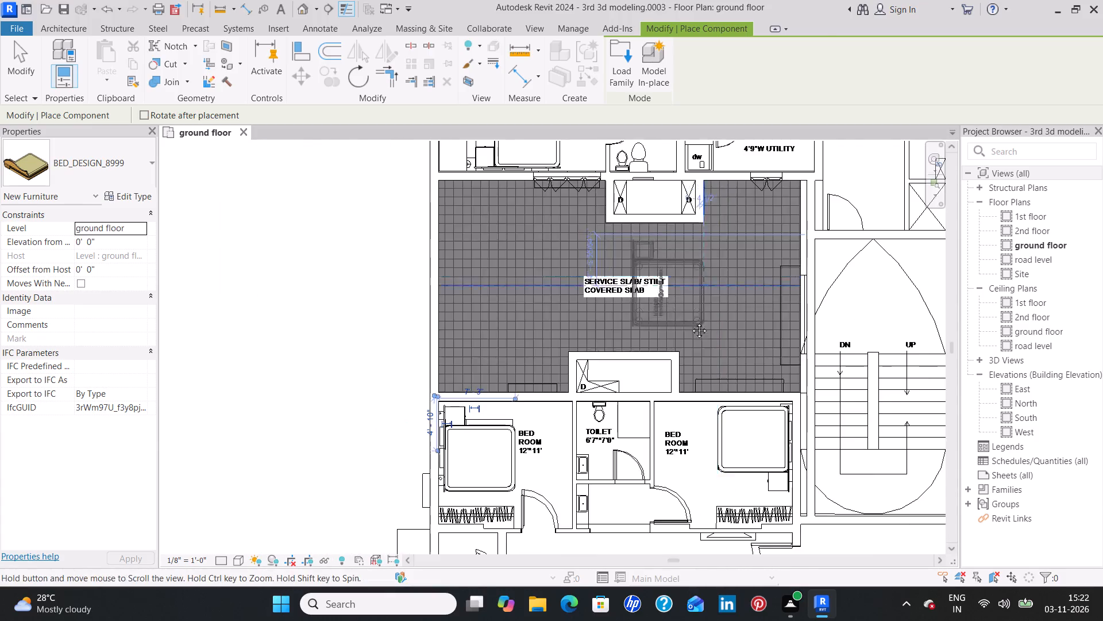
middle_drag(691, 322, 638, 486)
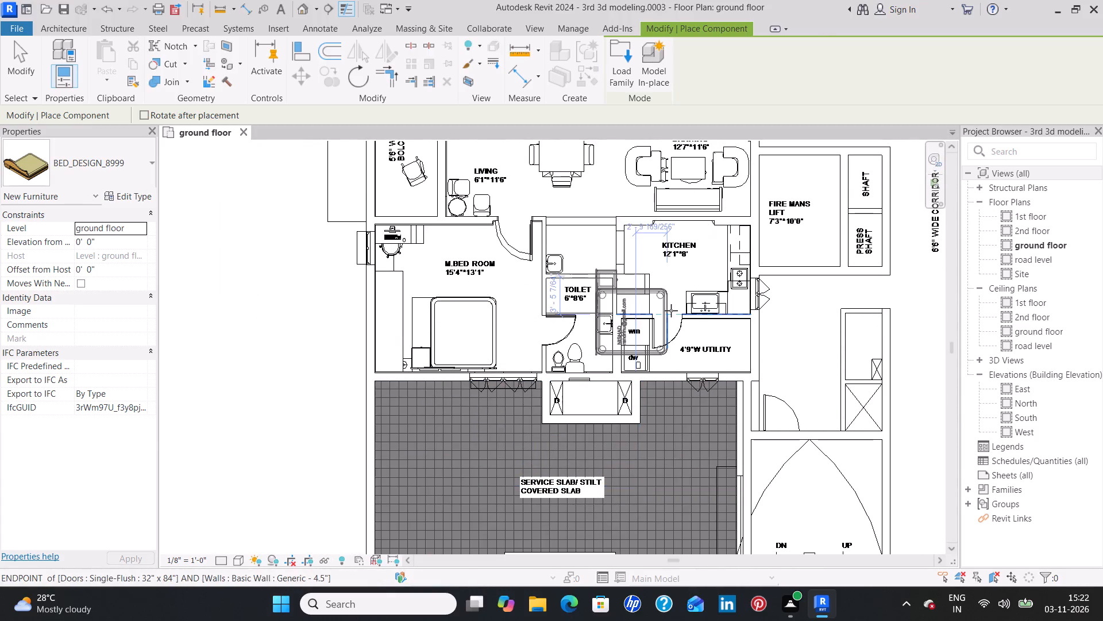
key(Escape)
key(Escape)
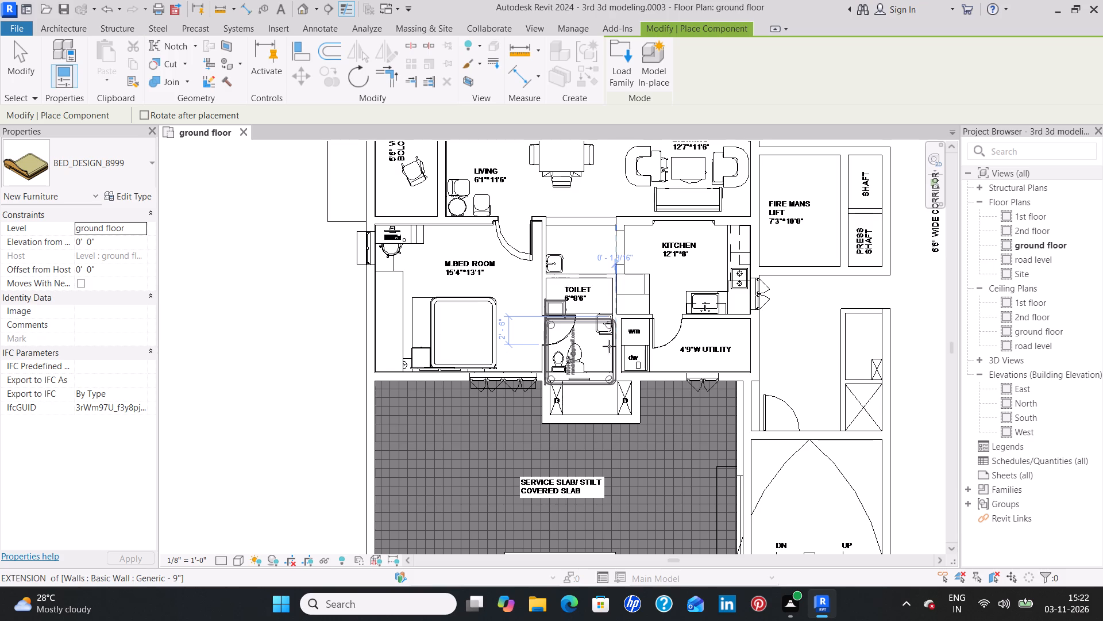
Create similar Toilet-Domestic-3D fixtures from entrance 7's toilet and place one against the north wall in each of entrance 8's two 5'*8' toilets.
scroll(589, 355, down, 4)
scroll(537, 403, down, 3)
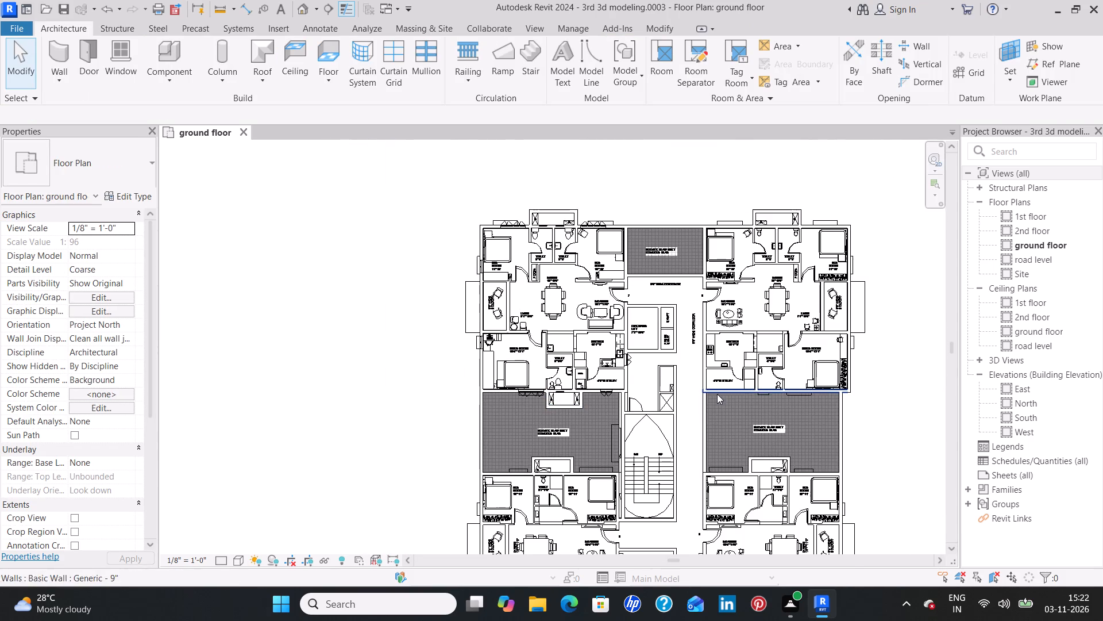
middle_drag(663, 419, 463, 442)
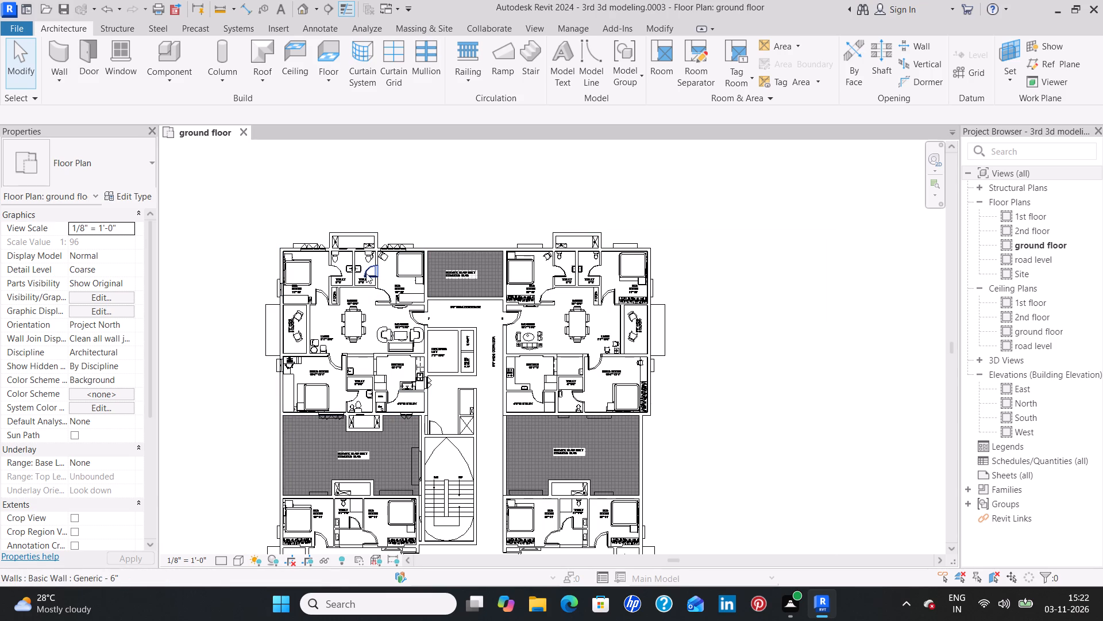
scroll(366, 273, up, 5)
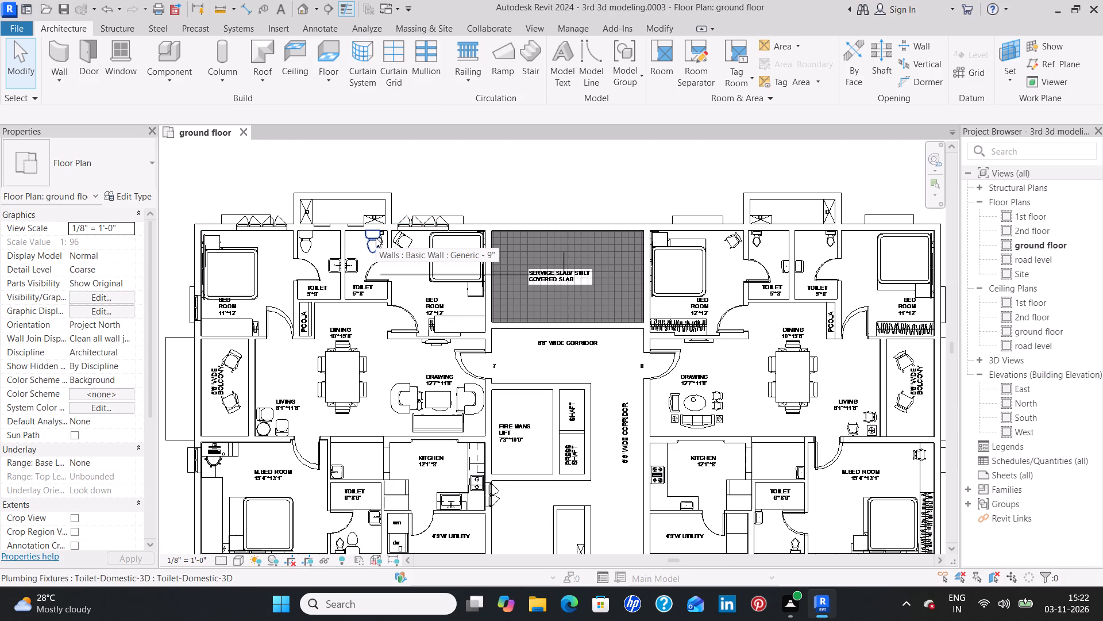
click(376, 237)
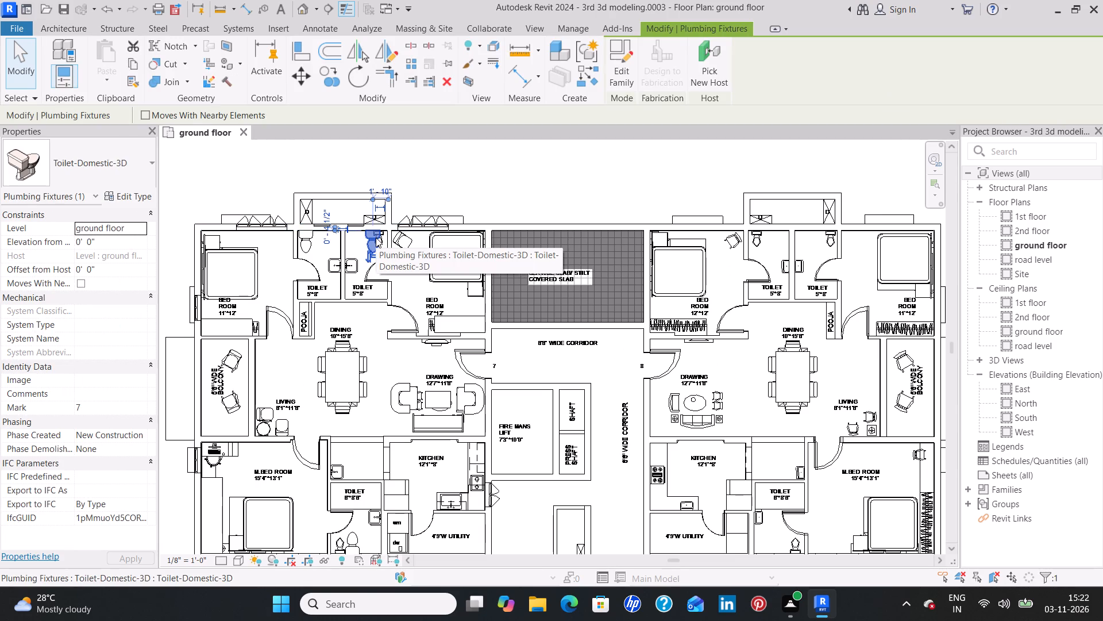
text(cs)
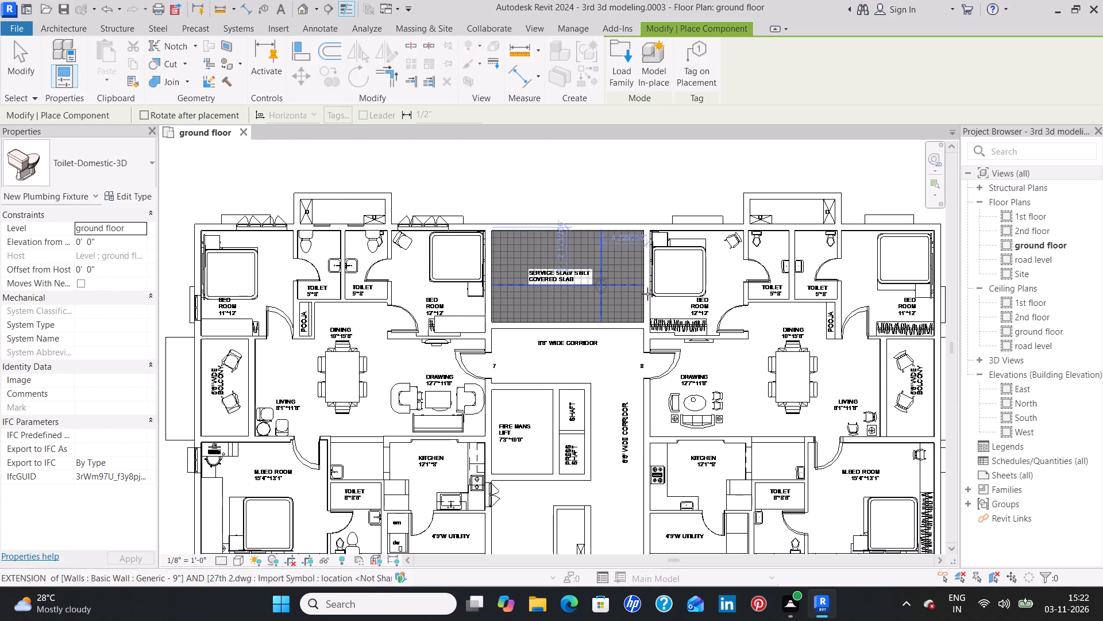
middle_drag(736, 291, 465, 361)
scroll(485, 334, up, 4)
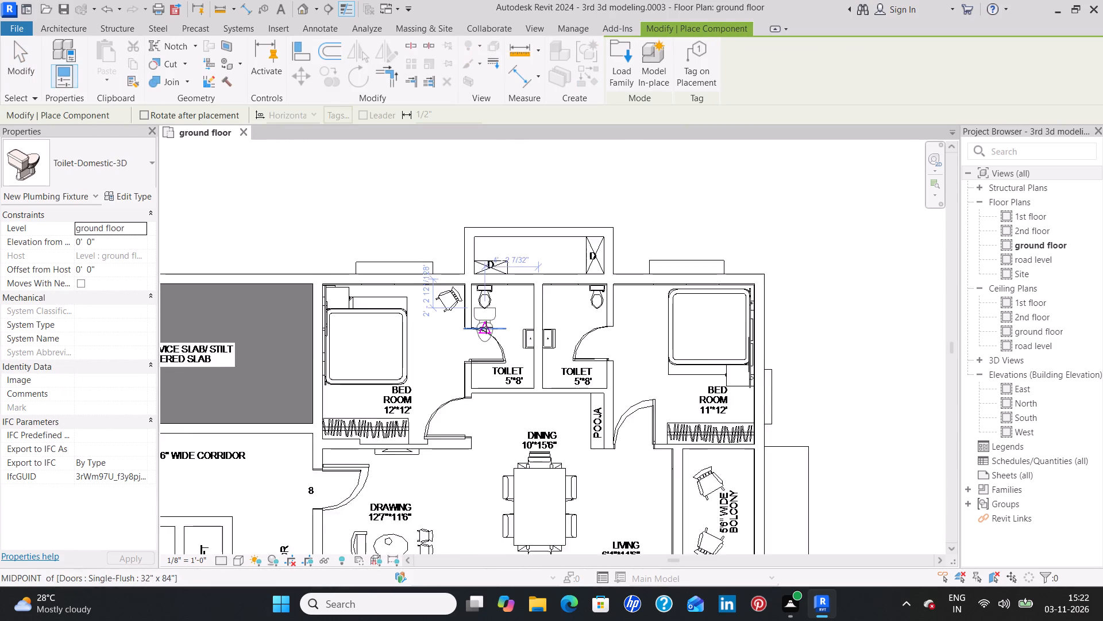
scroll(486, 323, up, 6)
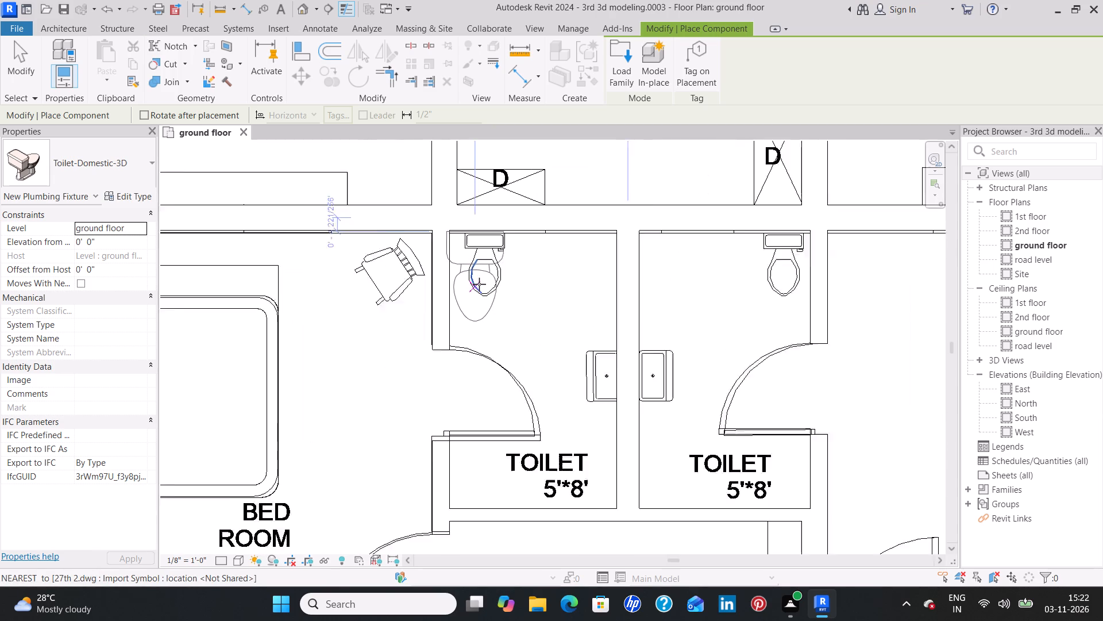
scroll(479, 284, up, 1)
middle_drag(497, 293, 451, 320)
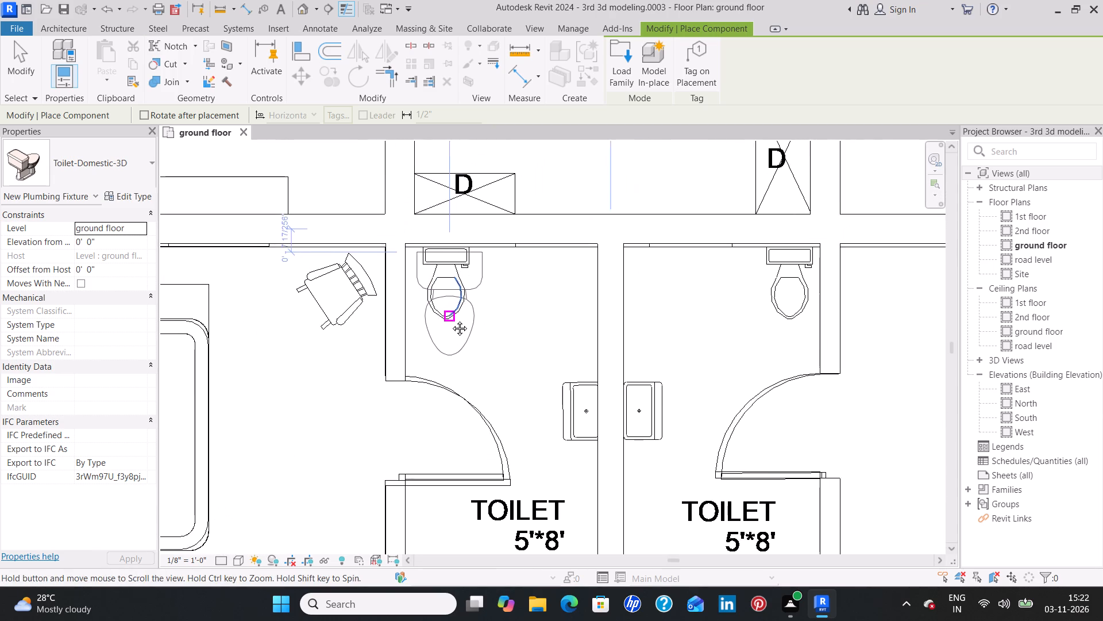
middle_drag(451, 320, 442, 325)
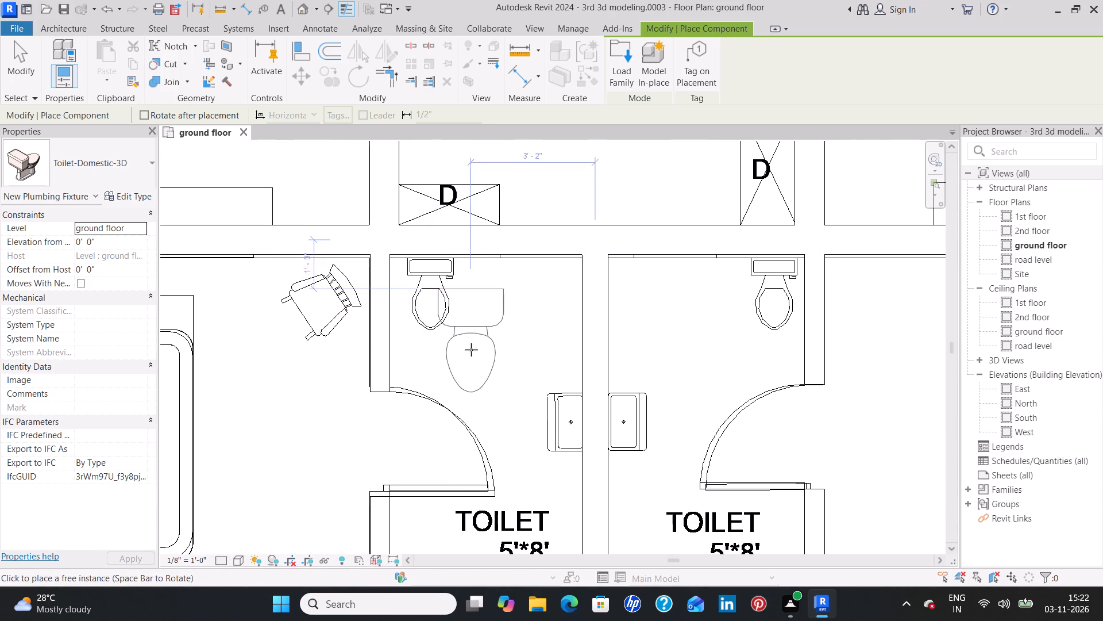
click(462, 323)
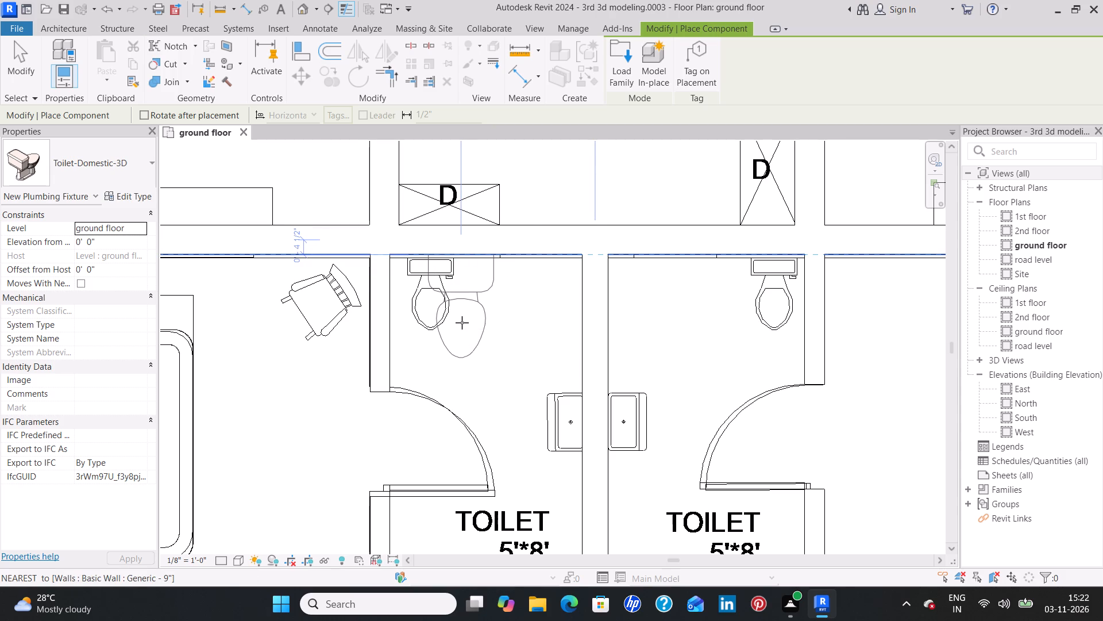
click(726, 320)
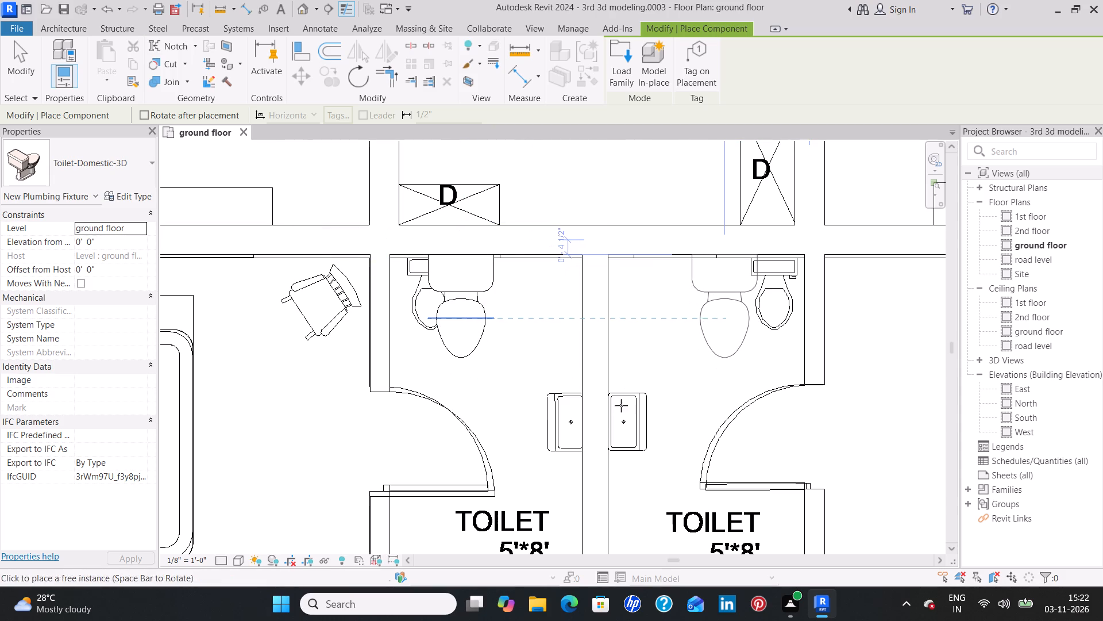
Place a Toilet-Domestic-3D in entrance 8's 6'*8'6" toilet, rotated with its tank against the south wall, beside the drawn WC.
scroll(615, 411, down, 6)
middle_drag(579, 476, 538, 191)
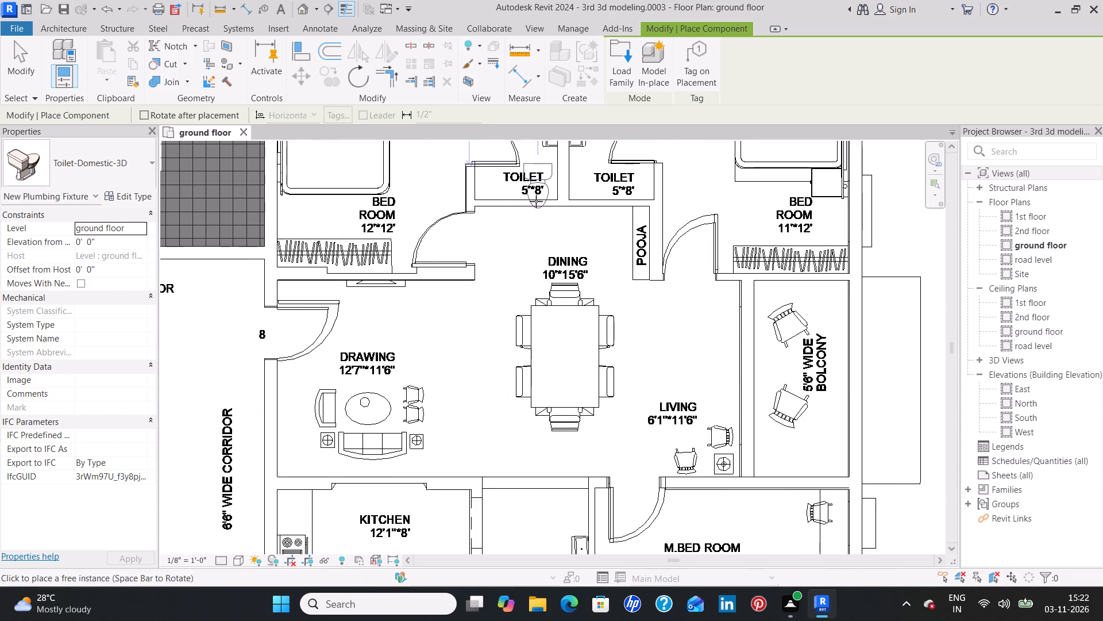
middle_drag(572, 463, 542, 224)
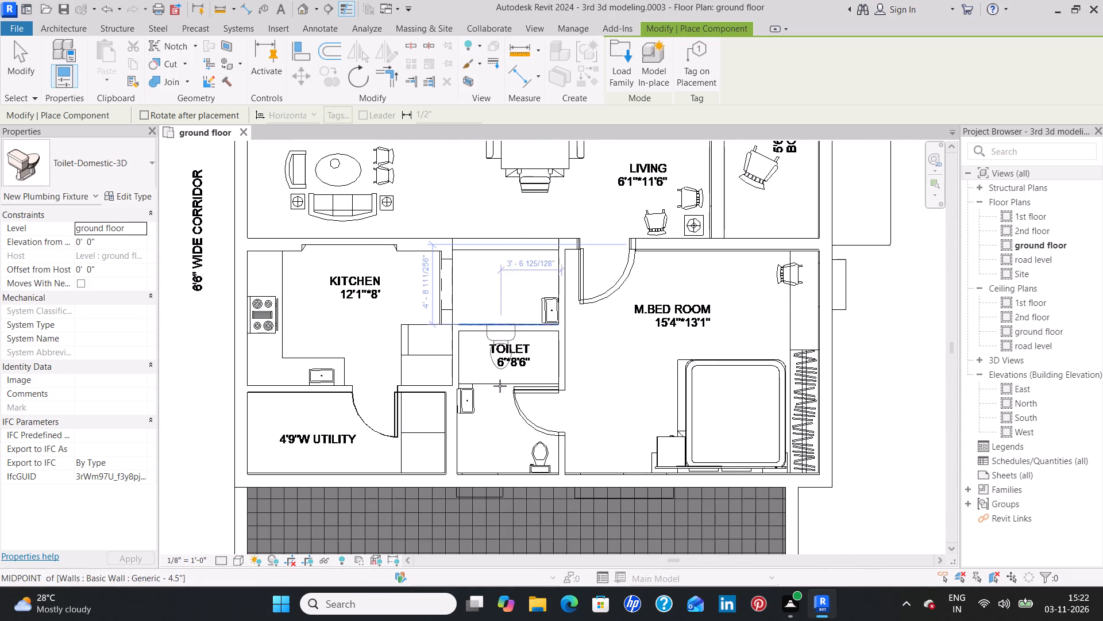
middle_drag(513, 447, 513, 364)
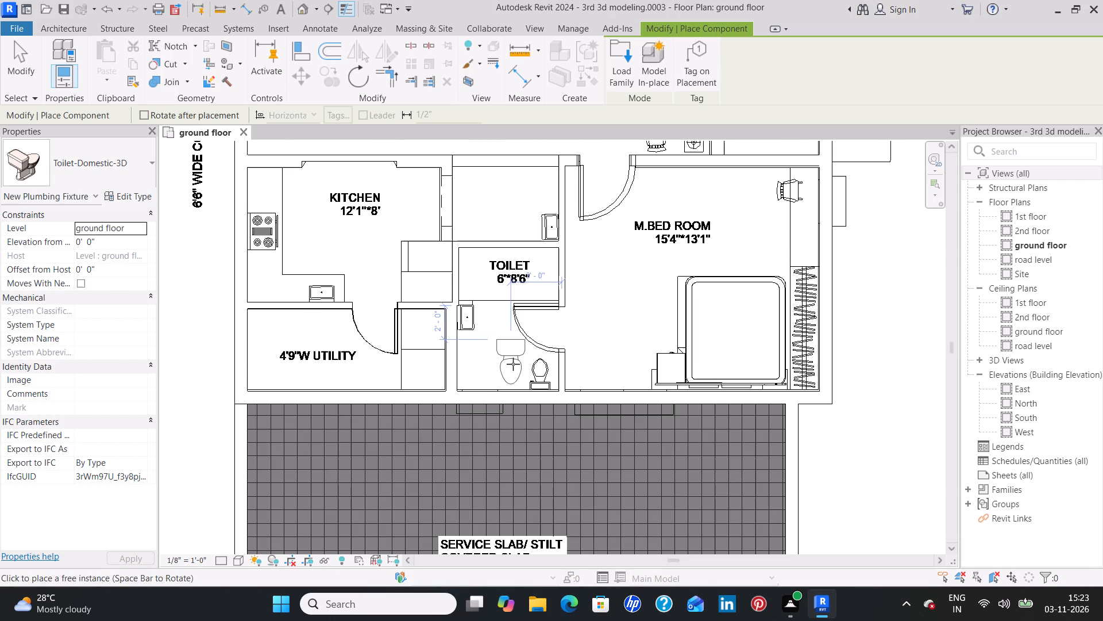
key(space)
key(space)
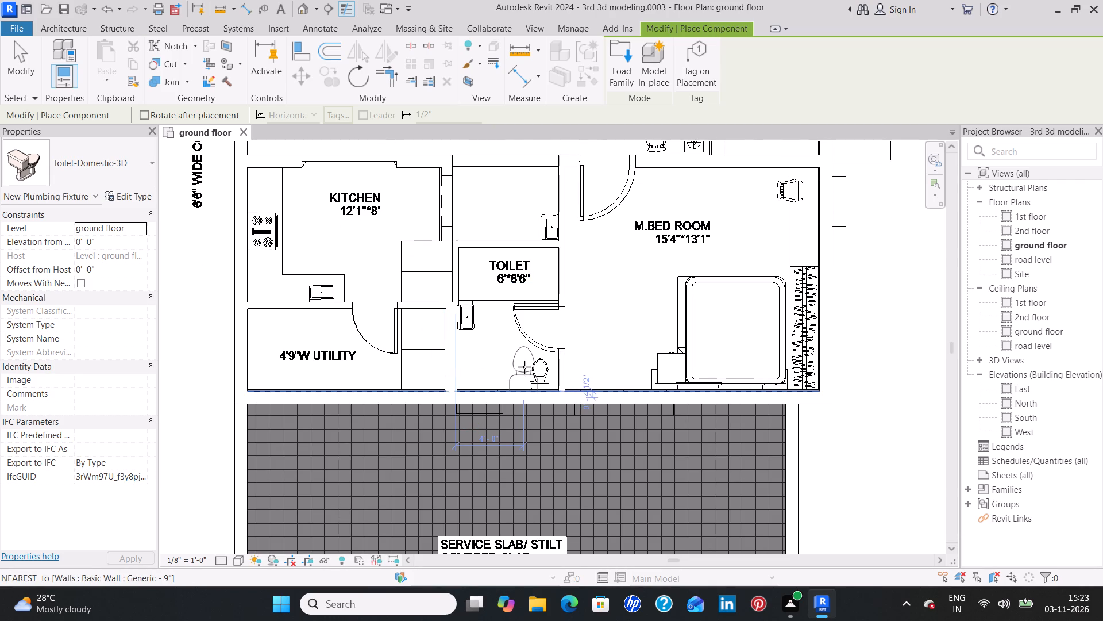
scroll(524, 367, up, 4)
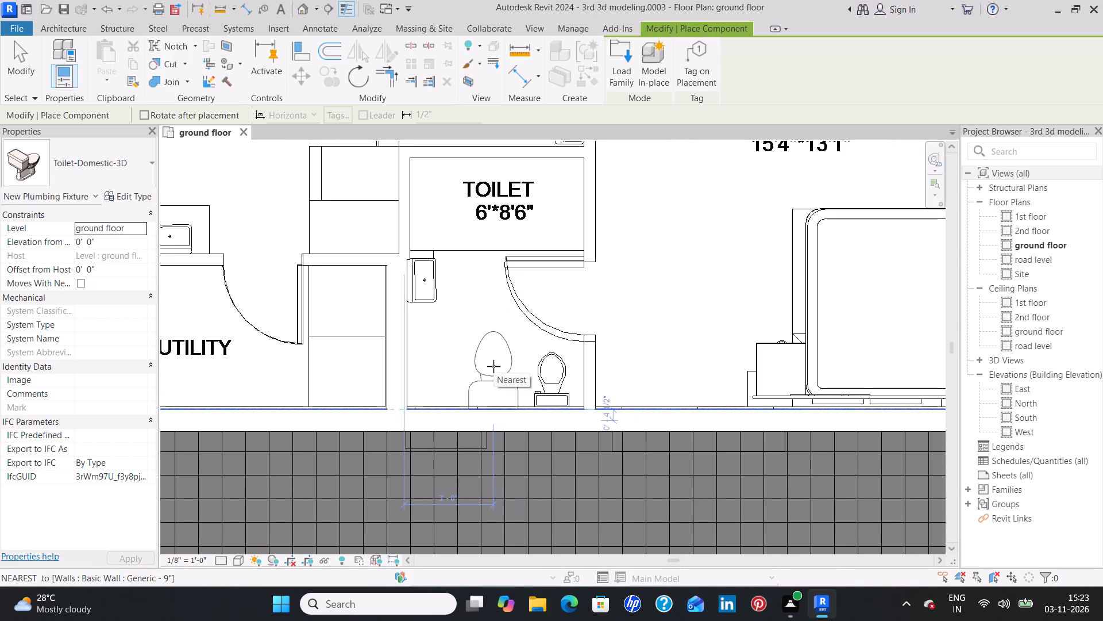
click(493, 366)
Place a Toilet-Domestic-3D over the drawn WC in entrance 9's 6'7"*7'0" toilet, rotated with its tank against the north wall.
scroll(499, 365, down, 7)
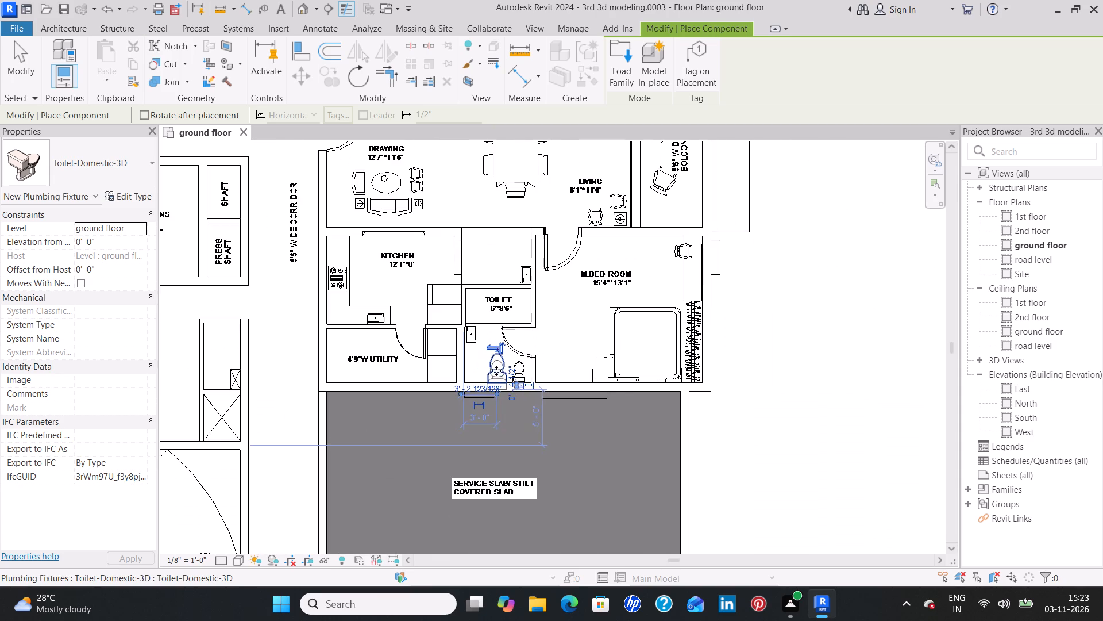
scroll(473, 455, down, 3)
middle_drag(472, 457, 524, 256)
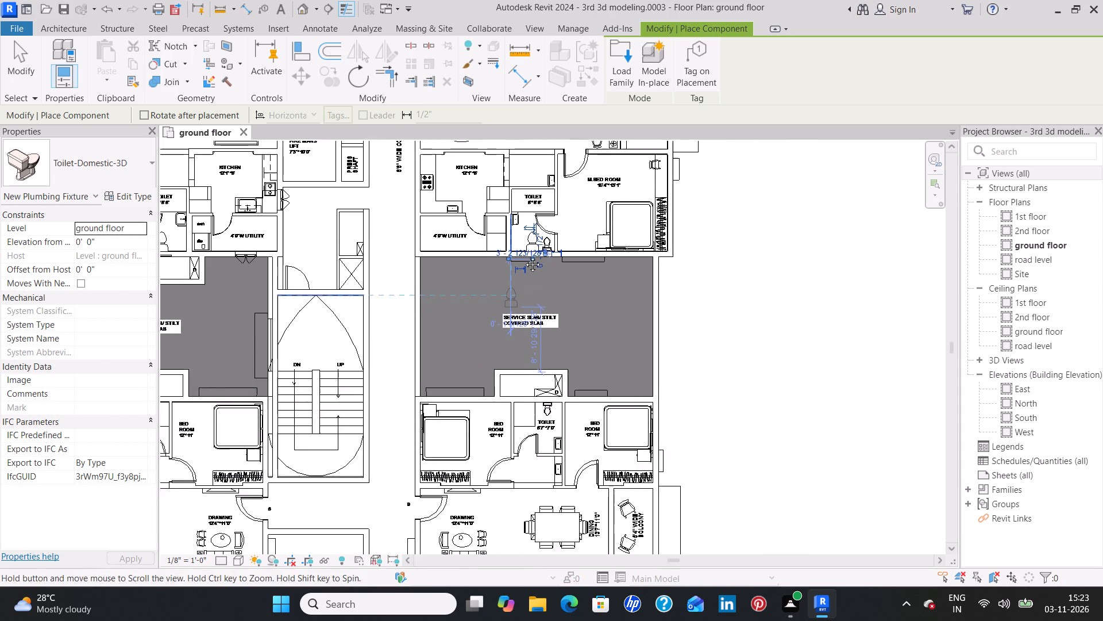
middle_drag(524, 256, 526, 244)
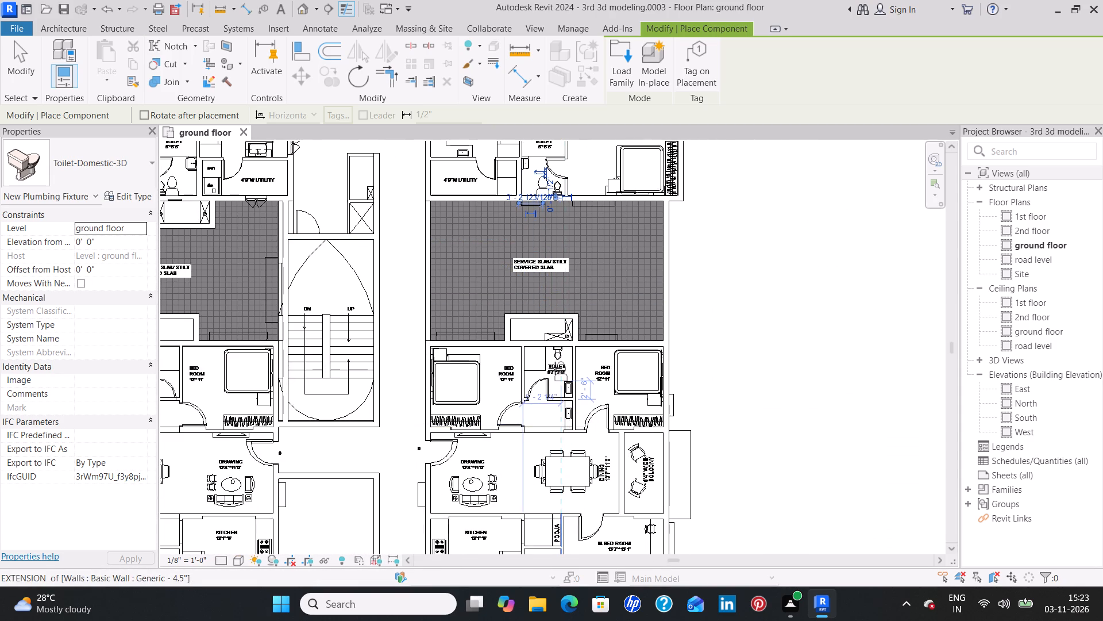
scroll(555, 368, up, 5)
key(space)
key(space)
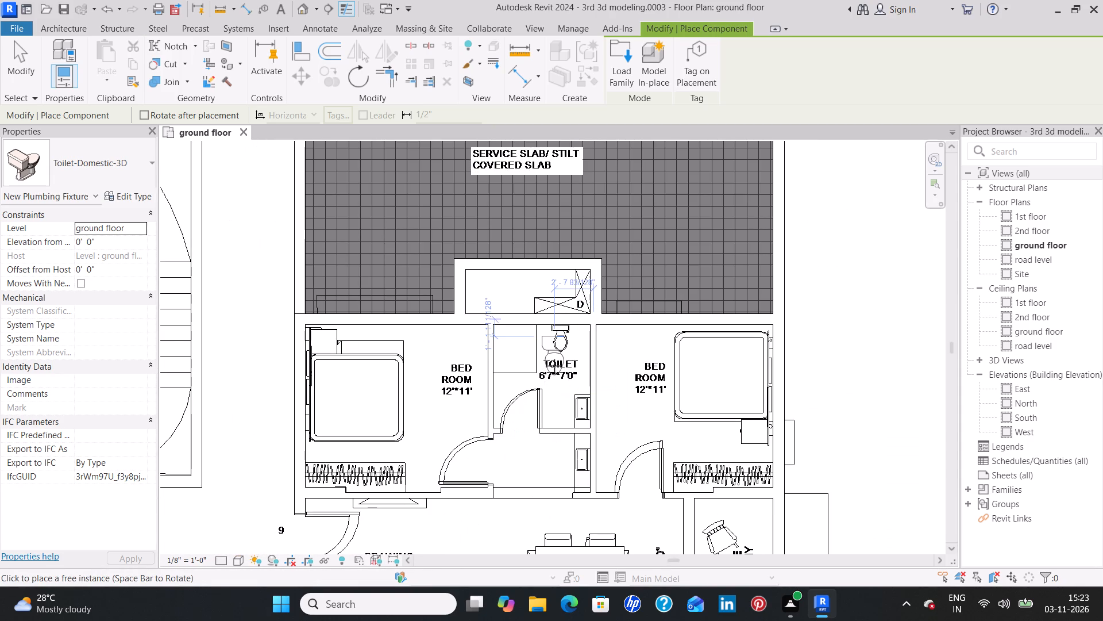
scroll(558, 361, up, 6)
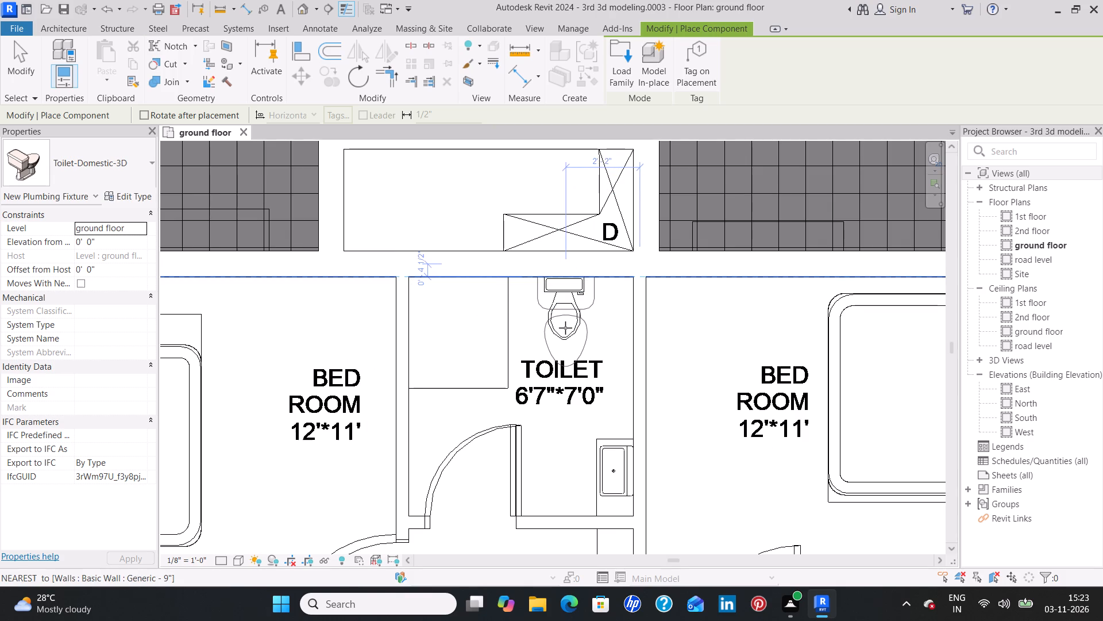
click(565, 327)
Place a Toilet-Domestic-3D in entrance 9's 5'*9'0" toilet, rotated with its tank against the south wall, just west of the drawn WC.
scroll(553, 365, down, 10)
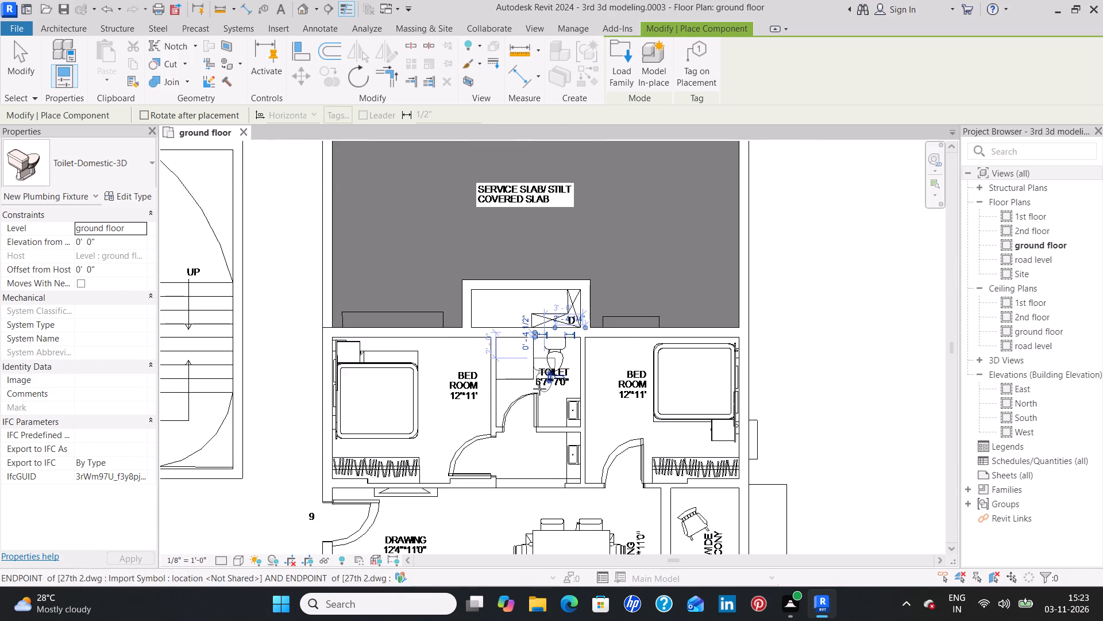
scroll(538, 393, down, 4)
middle_drag(531, 481, 531, 283)
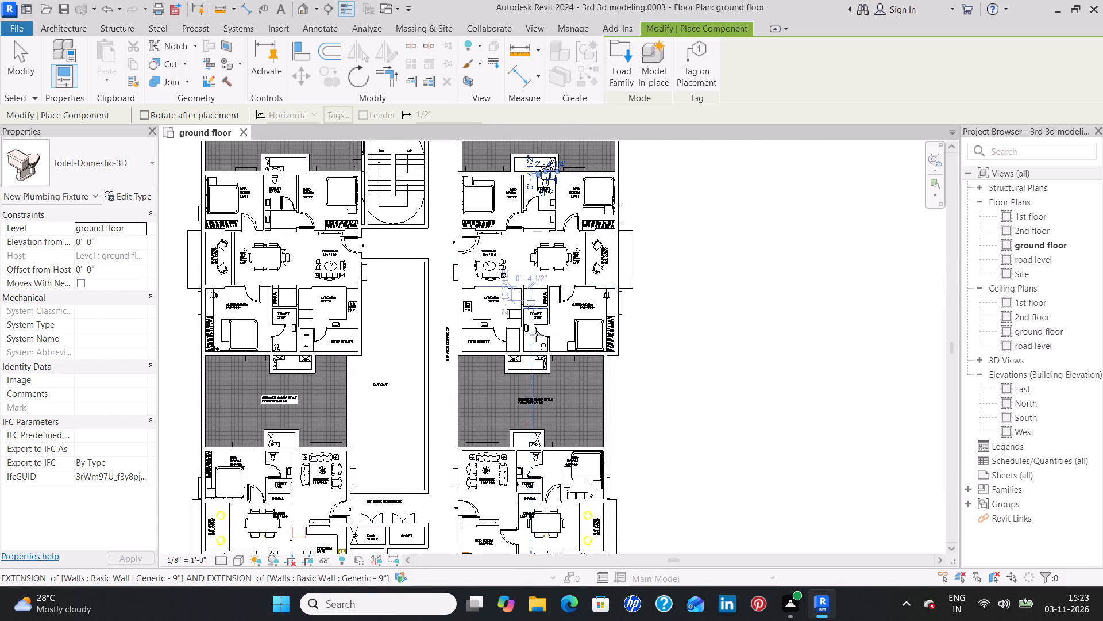
scroll(539, 354, up, 11)
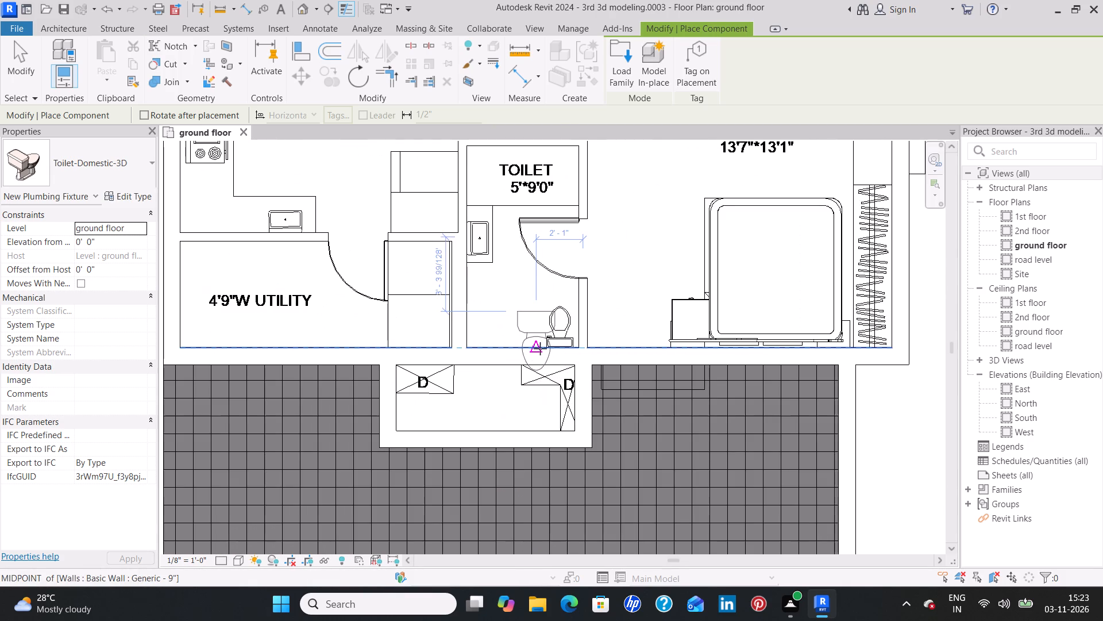
key(space)
key(space)
key(space)
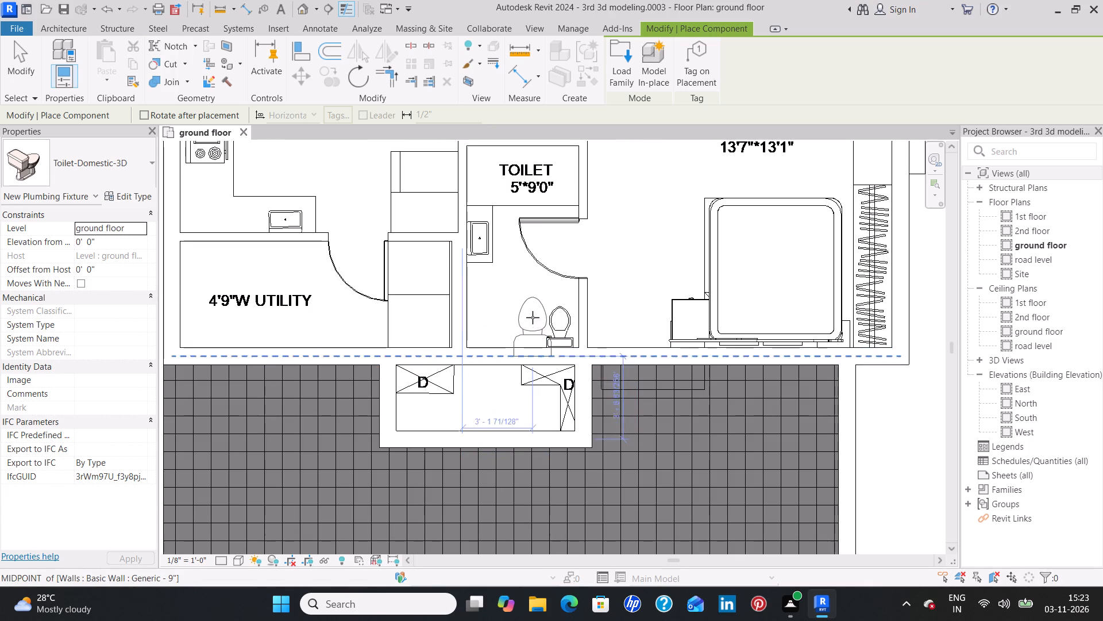
click(533, 315)
Place a Toilet-Domestic-3D against the south wall of entrance 6's 5'*9'0" toilet, just east of the drawn WC.
scroll(515, 322, down, 8)
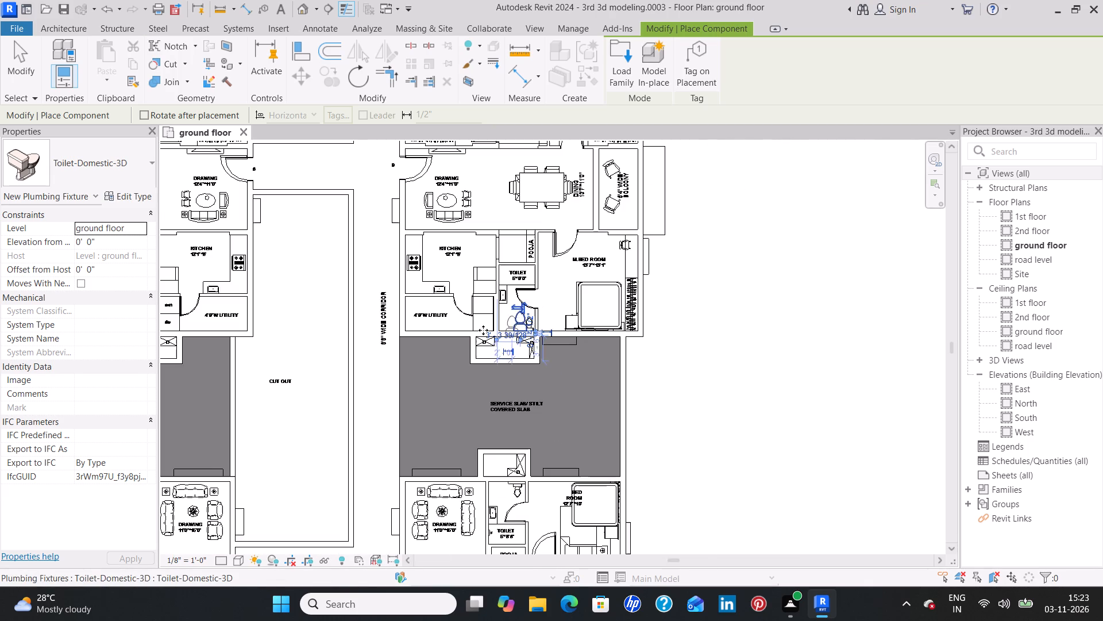
scroll(299, 289, down, 1)
middle_drag(299, 289, 605, 346)
scroll(605, 346, down, 4)
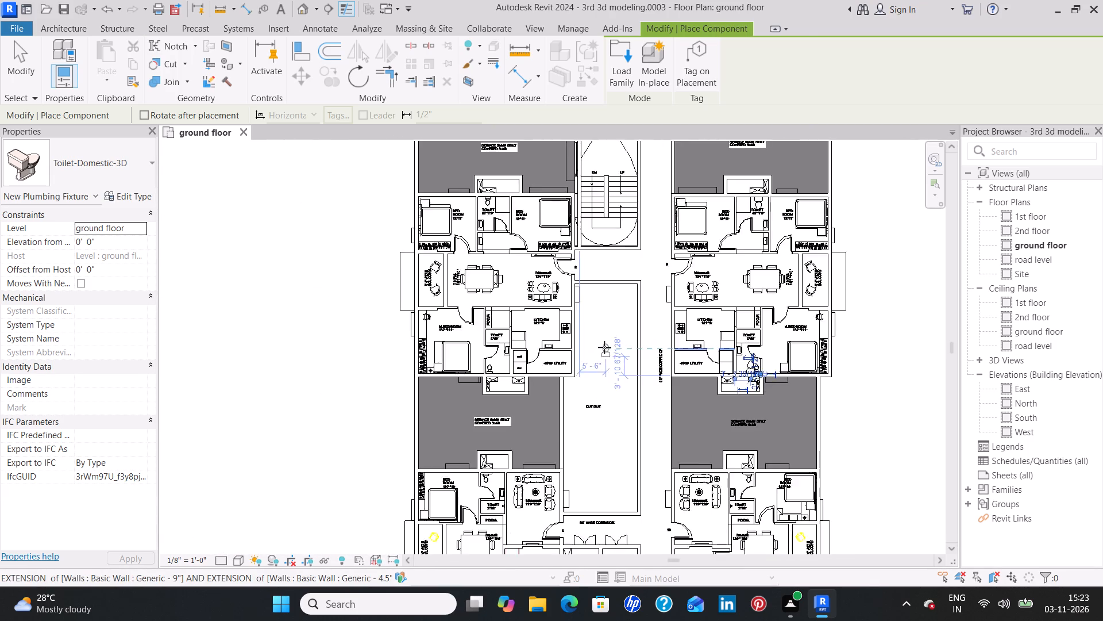
scroll(604, 341, down, 2)
scroll(597, 340, up, 8)
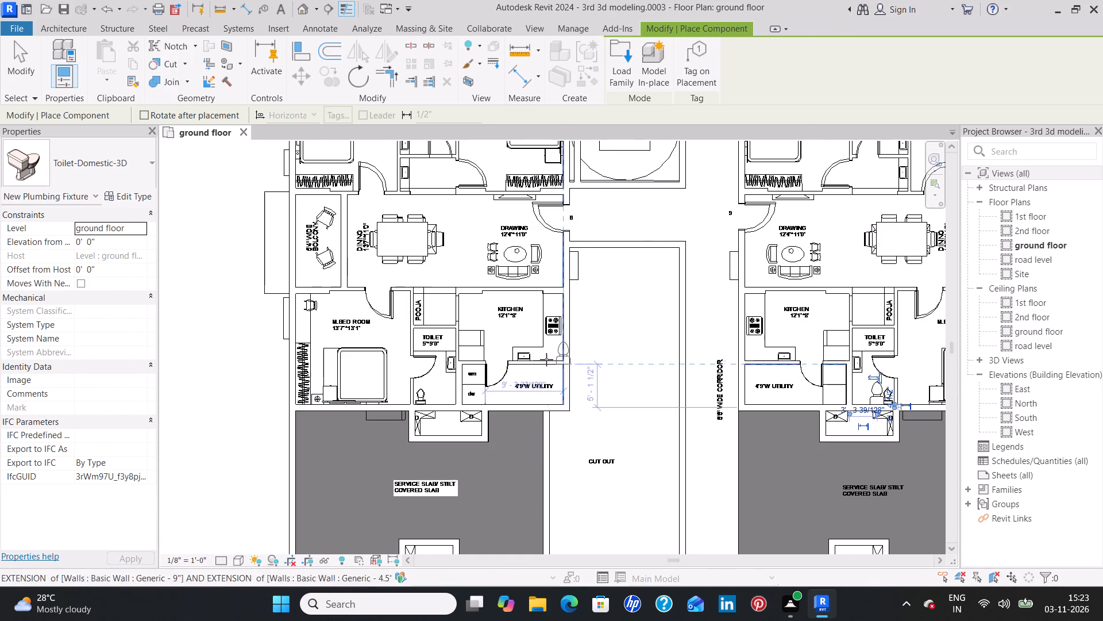
scroll(433, 386, up, 7)
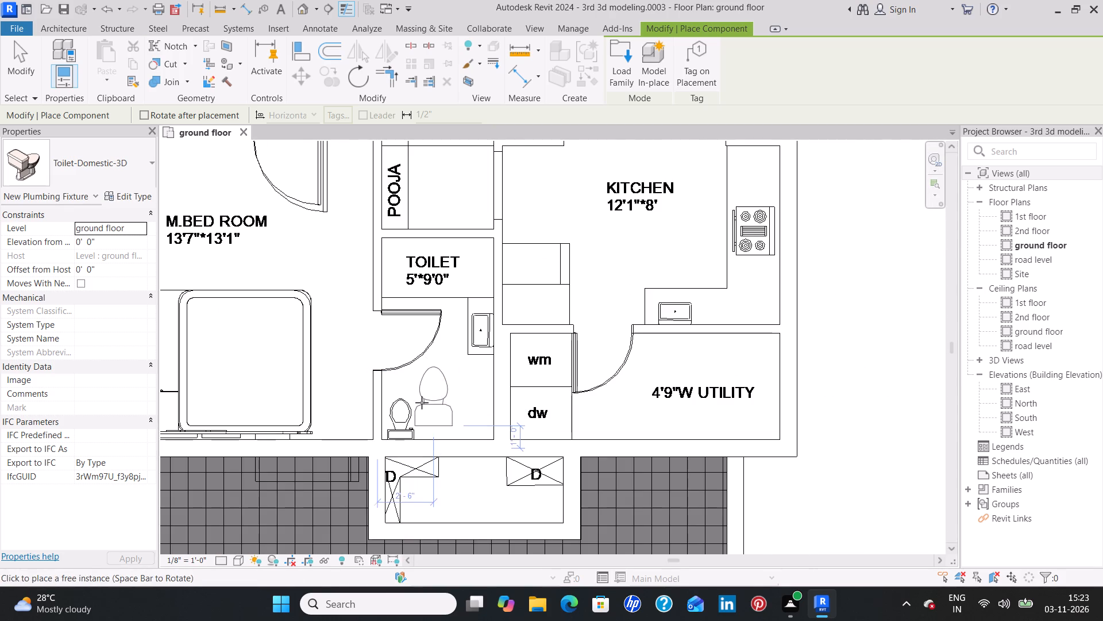
click(419, 406)
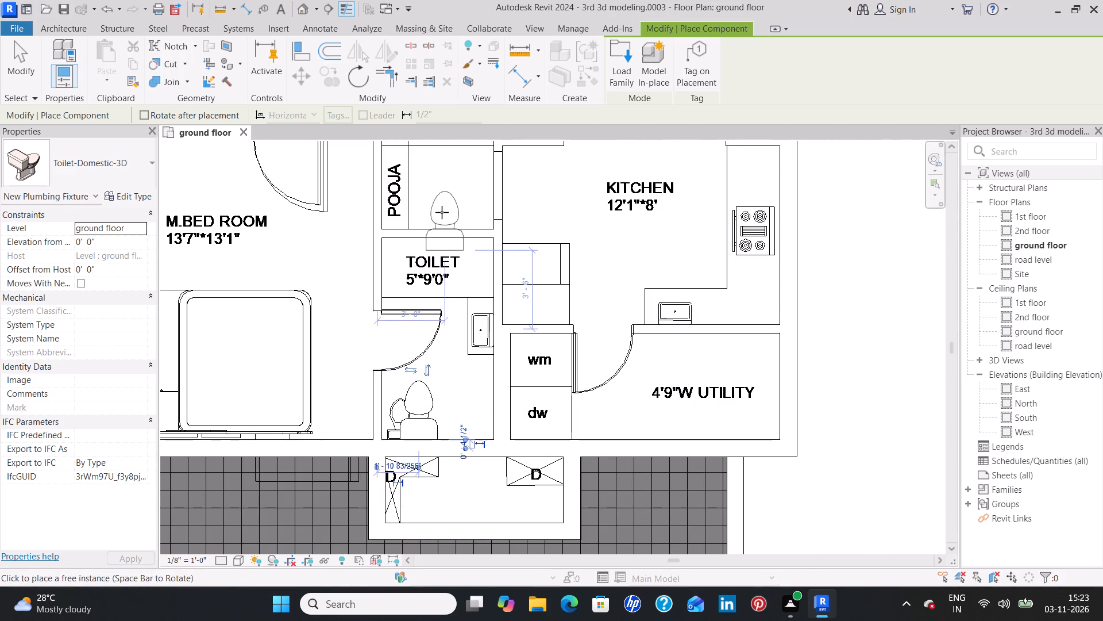
Place a Toilet-Domestic-3D over the drawn WC in entrance 6's 6'7"*7'0" toilet, rotated with its tank against the north wall.
middle_drag(440, 215, 404, 476)
scroll(428, 342, down, 3)
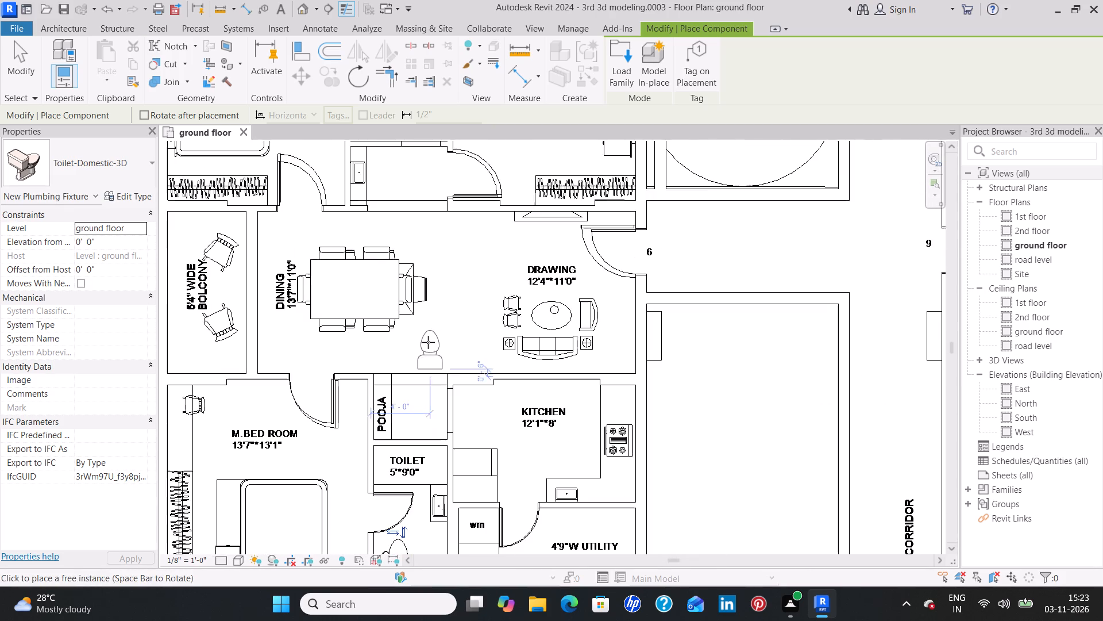
middle_drag(430, 271, 397, 491)
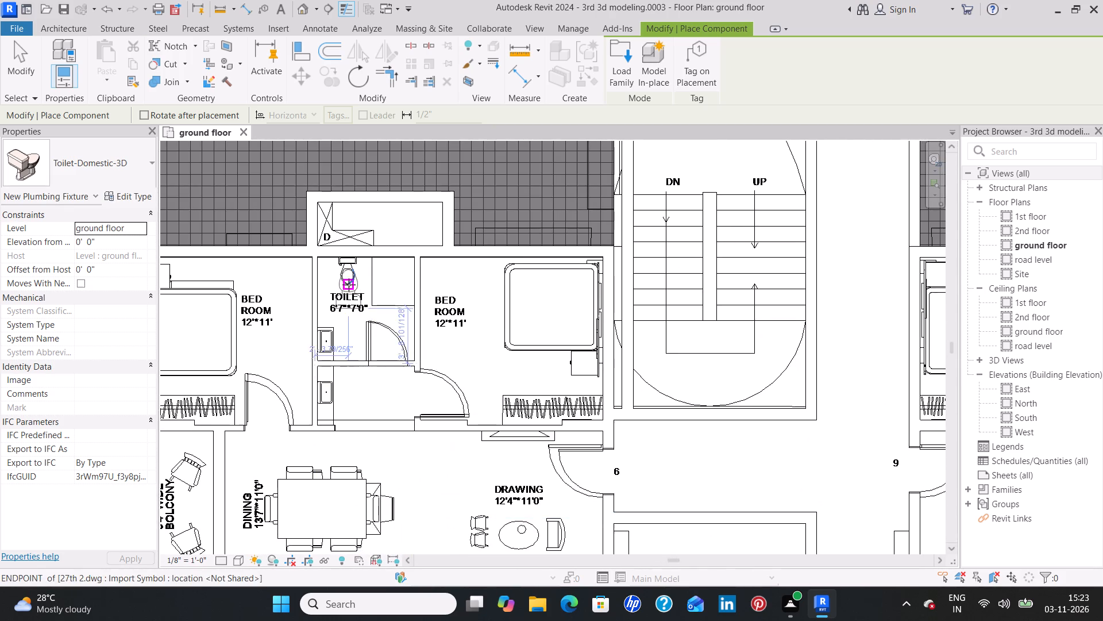
scroll(348, 281, up, 6)
key(space)
key(space)
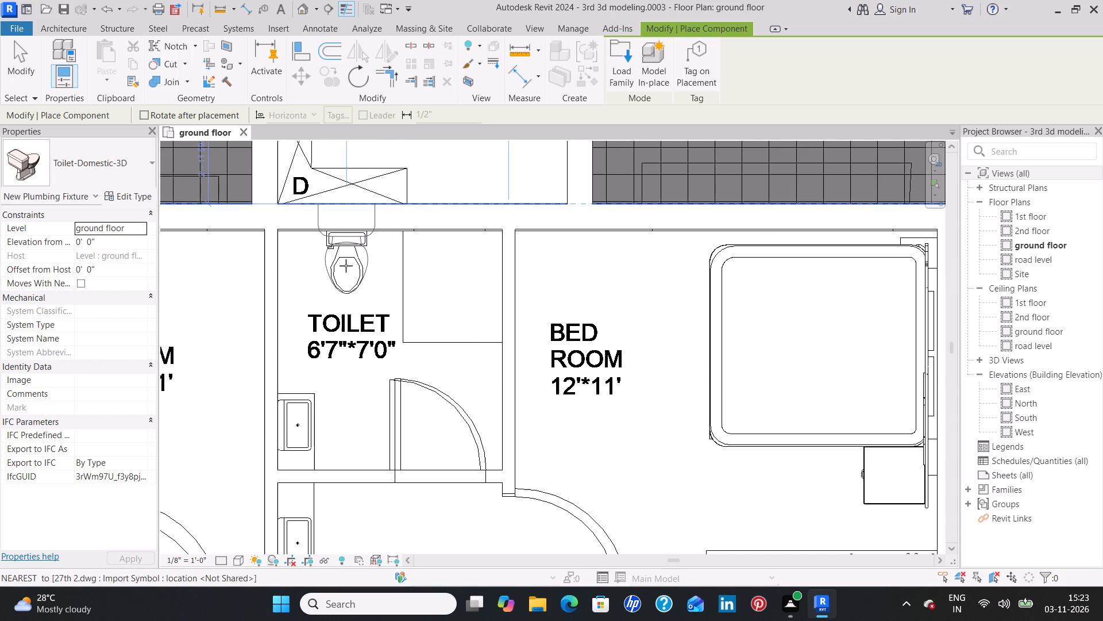
click(345, 279)
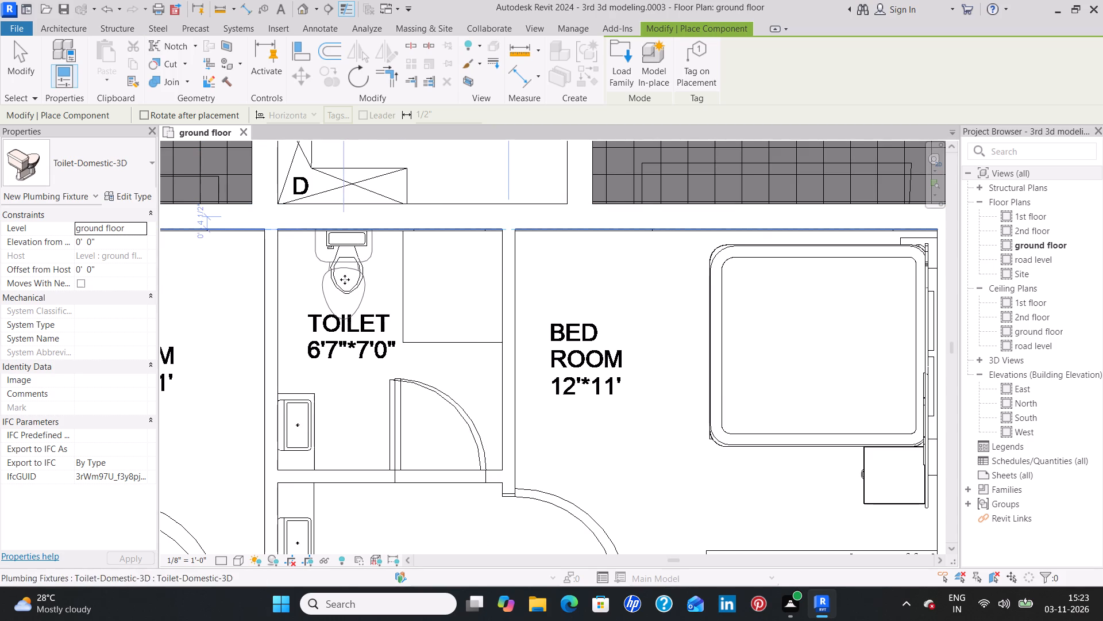
Place a Toilet-Domestic-3D against the north wall of entrance 5's 5'*8'6" toilet, just east of the drawn WC.
scroll(353, 301, down, 9)
scroll(383, 419, down, 1)
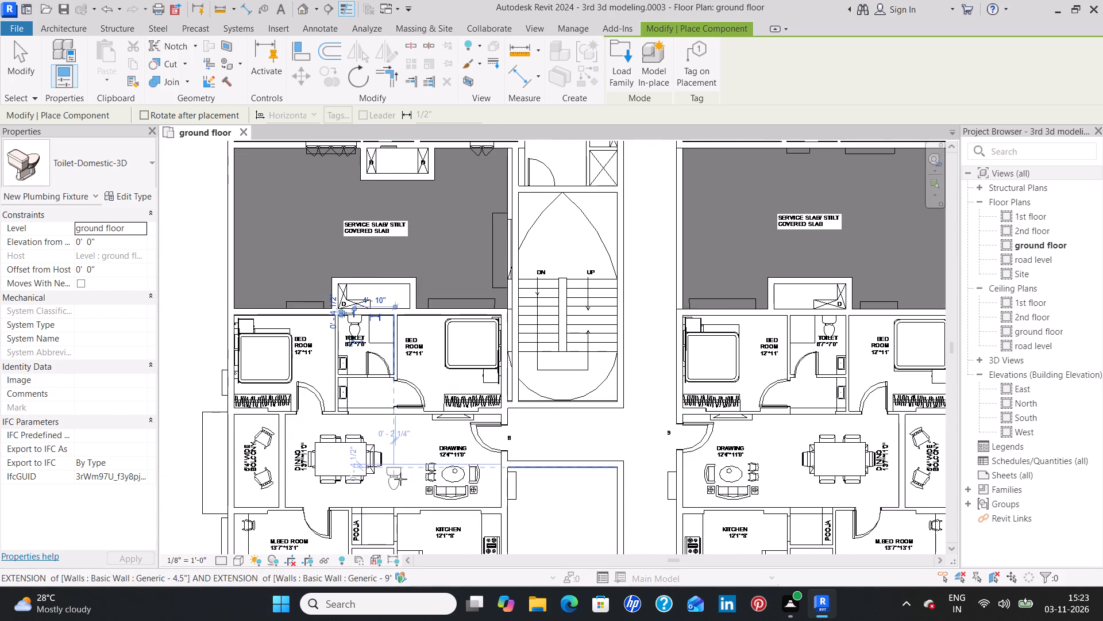
scroll(400, 481, down, 1)
middle_drag(400, 482, 400, 232)
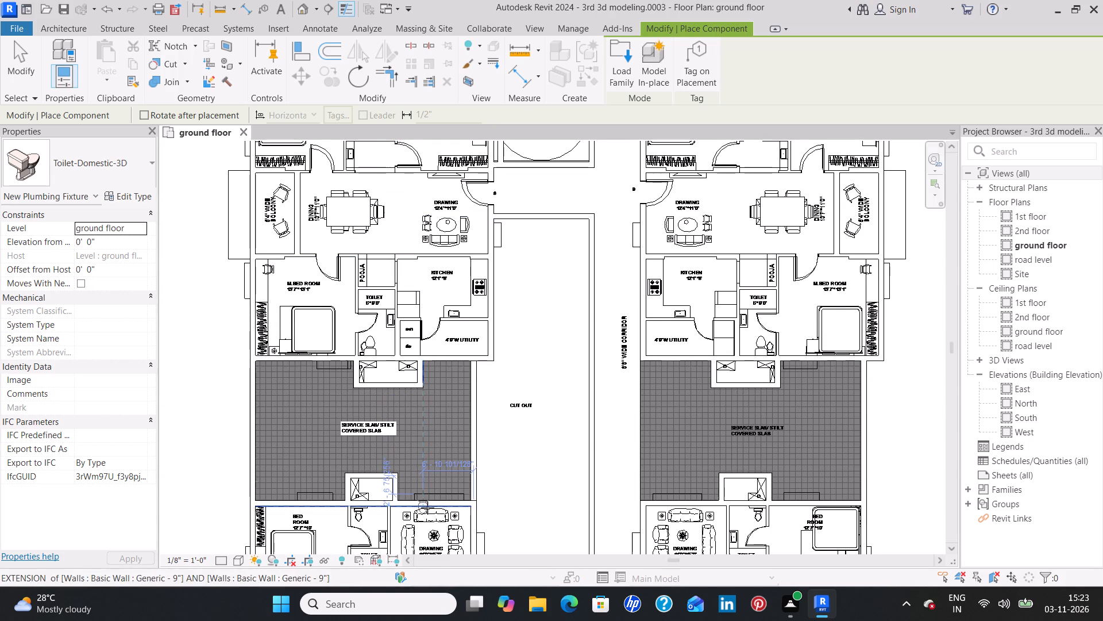
middle_drag(427, 508, 439, 377)
scroll(388, 403, up, 3)
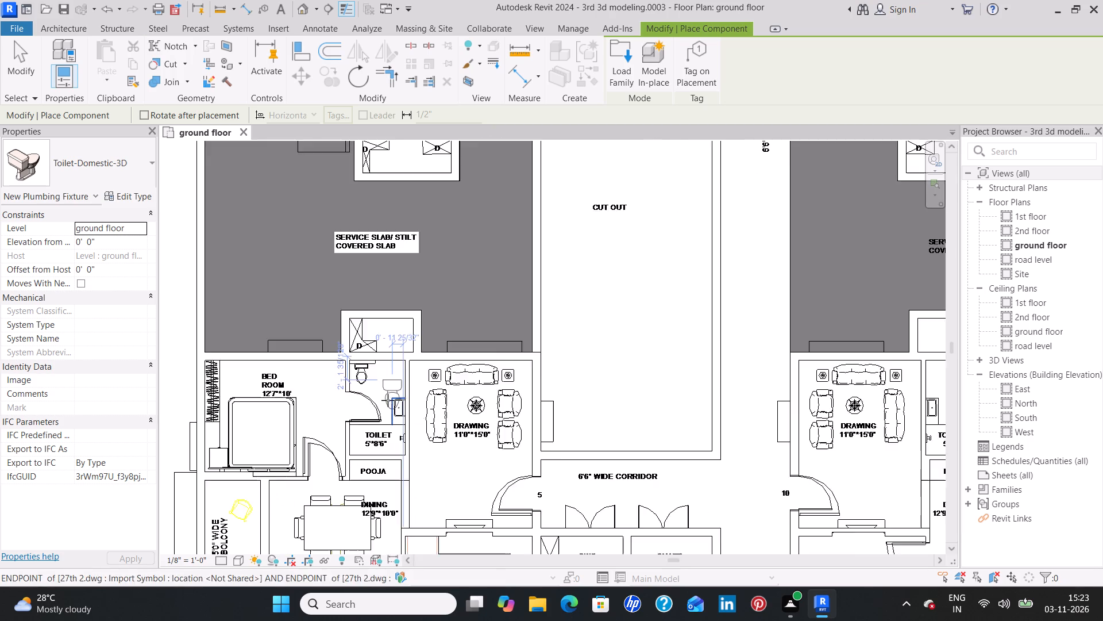
scroll(388, 400, up, 7)
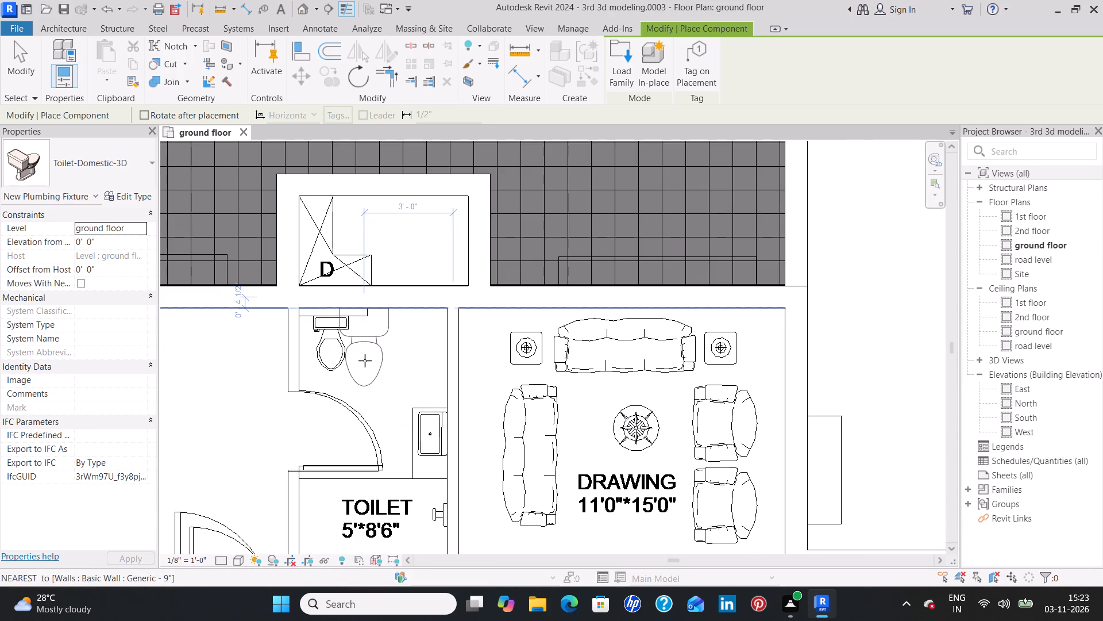
click(364, 359)
Place a Toilet-Domestic-3D in entrance 5's 5'*9'0" toilet, rotated with its tank against the south wall, just east of the drawn WC.
scroll(384, 371, down, 8)
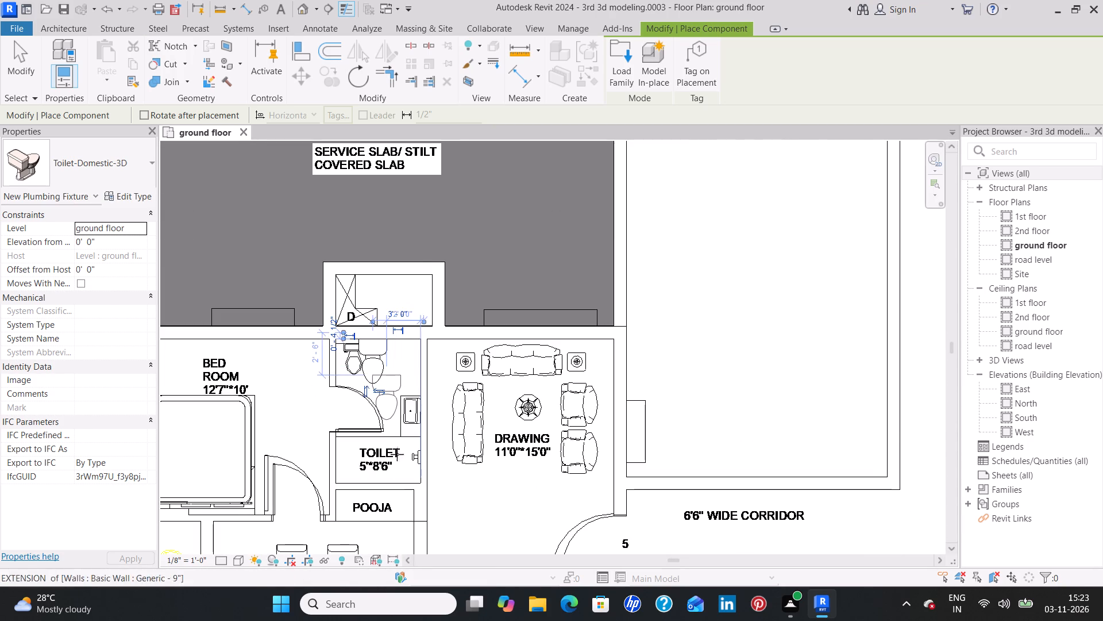
middle_drag(368, 489, 403, 308)
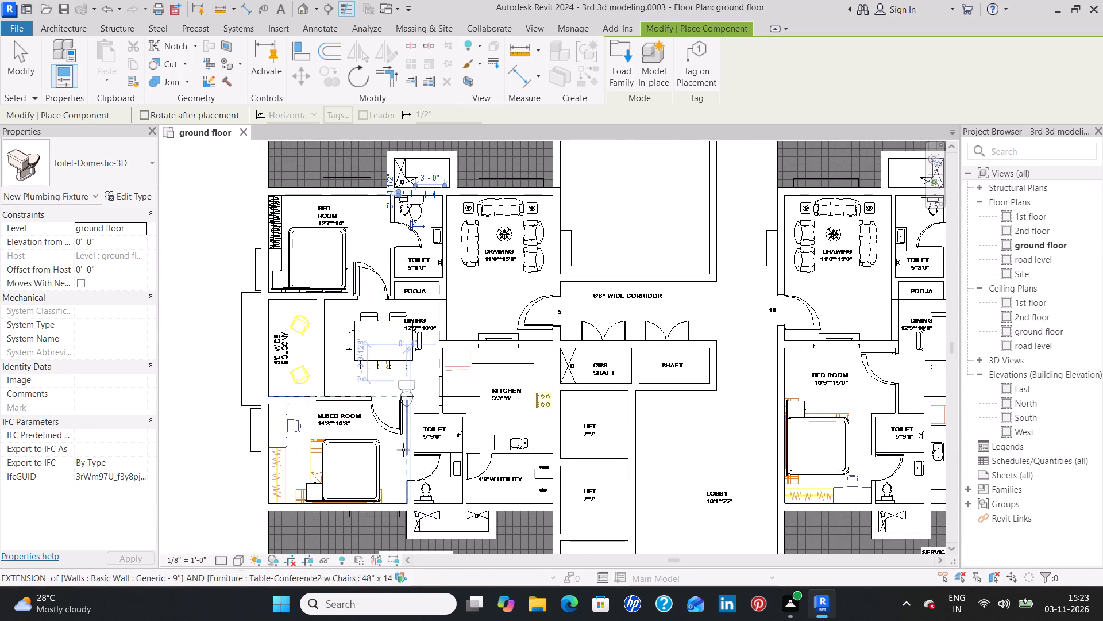
scroll(429, 504, up, 6)
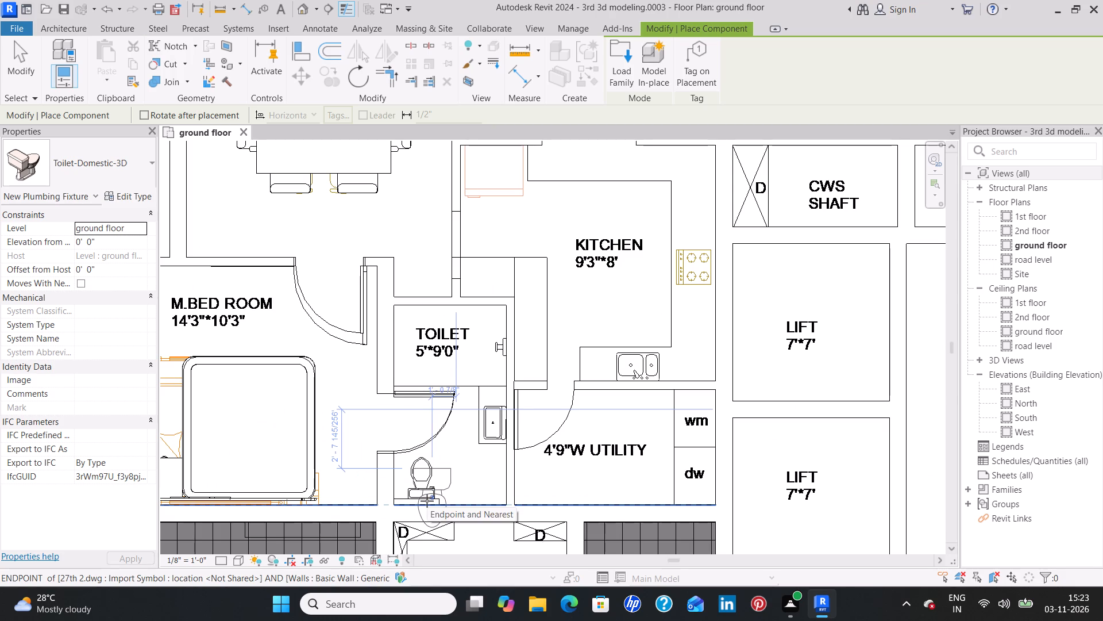
middle_drag(427, 501, 426, 451)
key(space)
key(space)
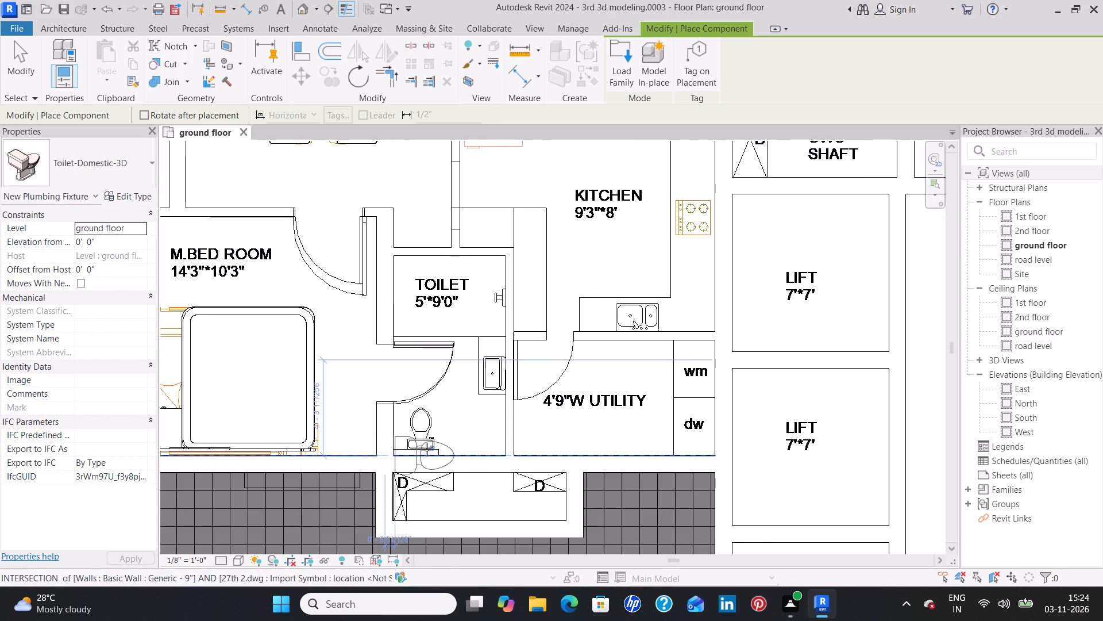
key(space)
key(space)
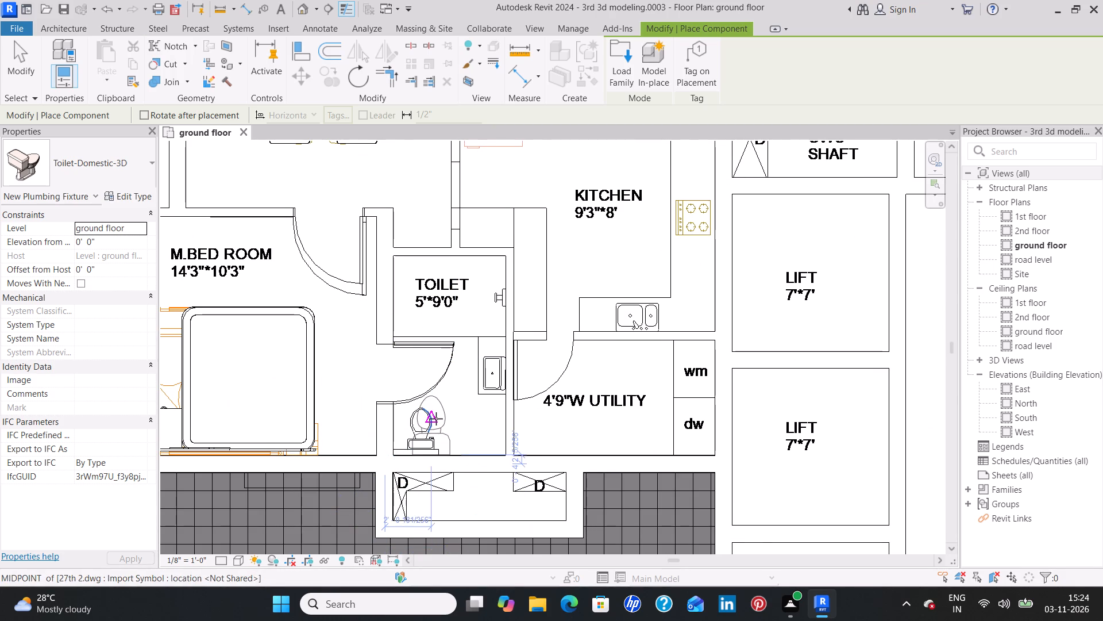
click(439, 417)
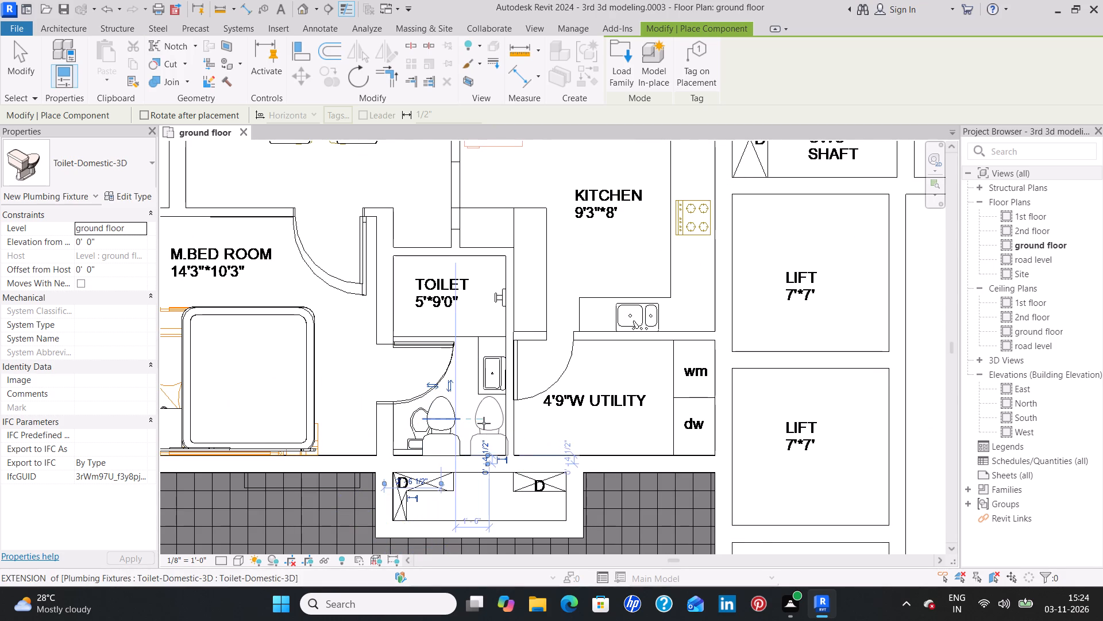
Place a Toilet-Domestic-3D against the south wall of entrance 10's 5'*9'0" toilet, just east of the drawn WC.
scroll(484, 423, down, 2)
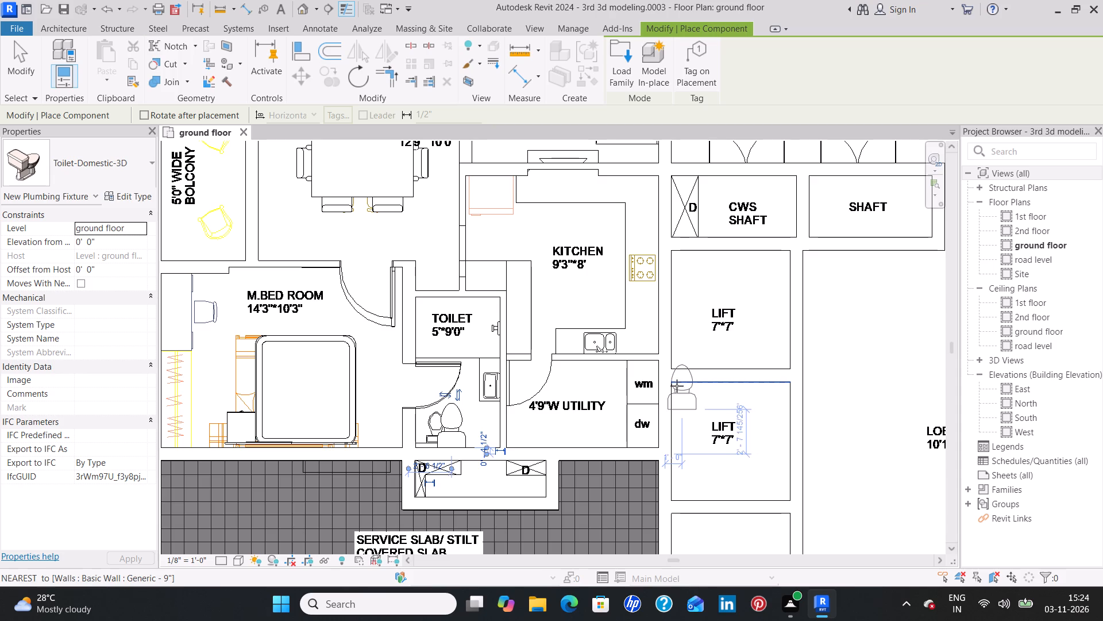
middle_drag(672, 387, 421, 399)
middle_drag(789, 402, 731, 416)
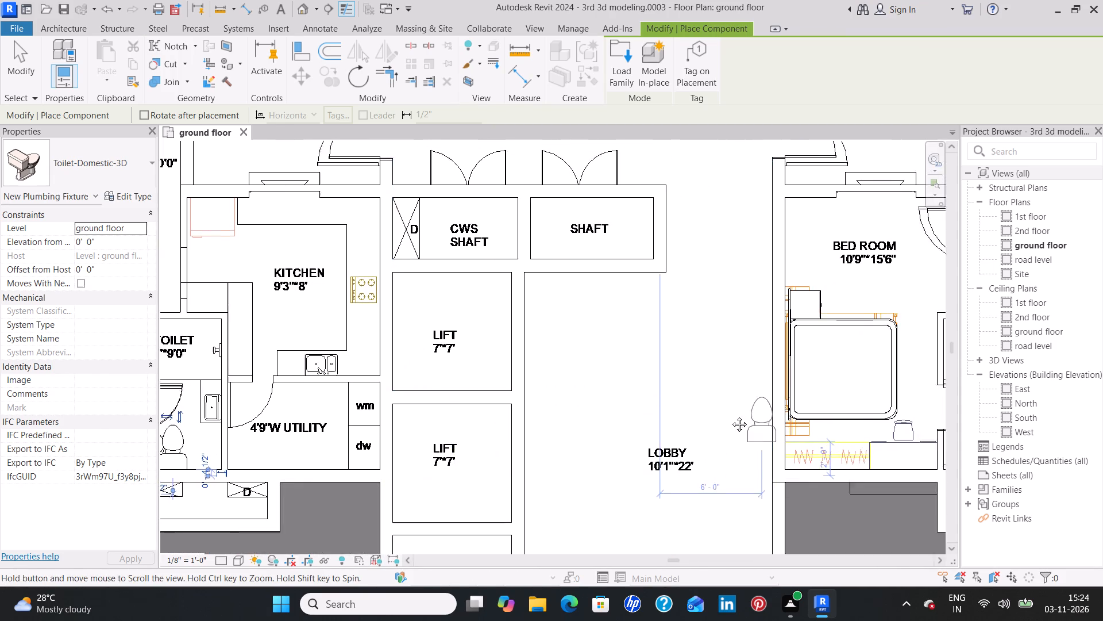
middle_drag(731, 416, 500, 413)
scroll(706, 436, up, 3)
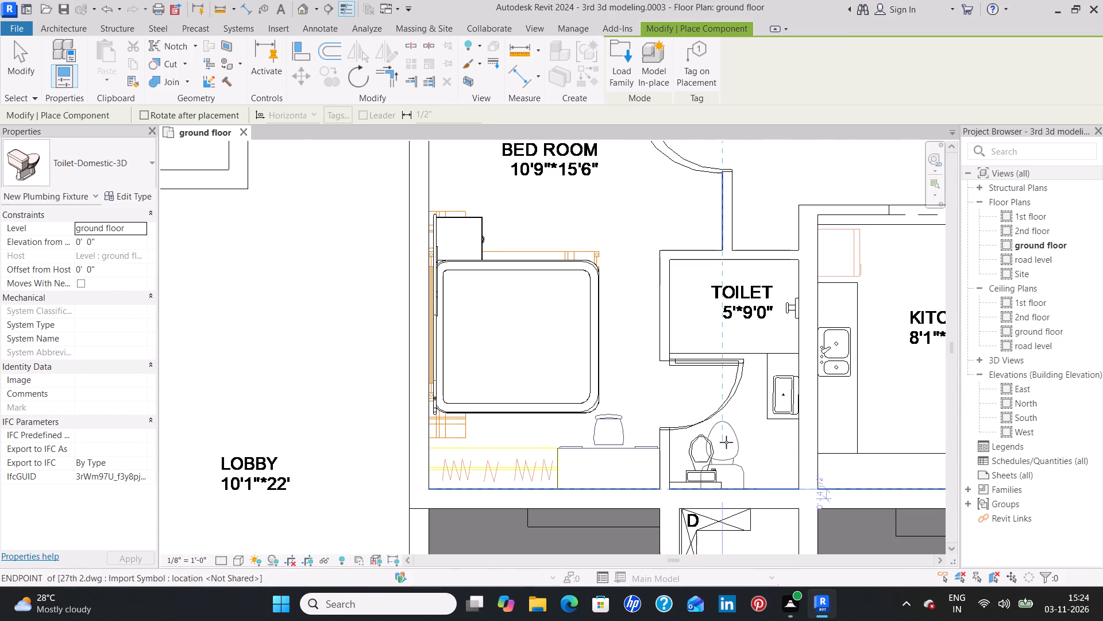
click(730, 441)
Place a Toilet-Domestic-3D in entrance 10's 5'*8'6" toilet, rotated with its tank against the north wall, just west of the drawn WC.
scroll(733, 389, down, 5)
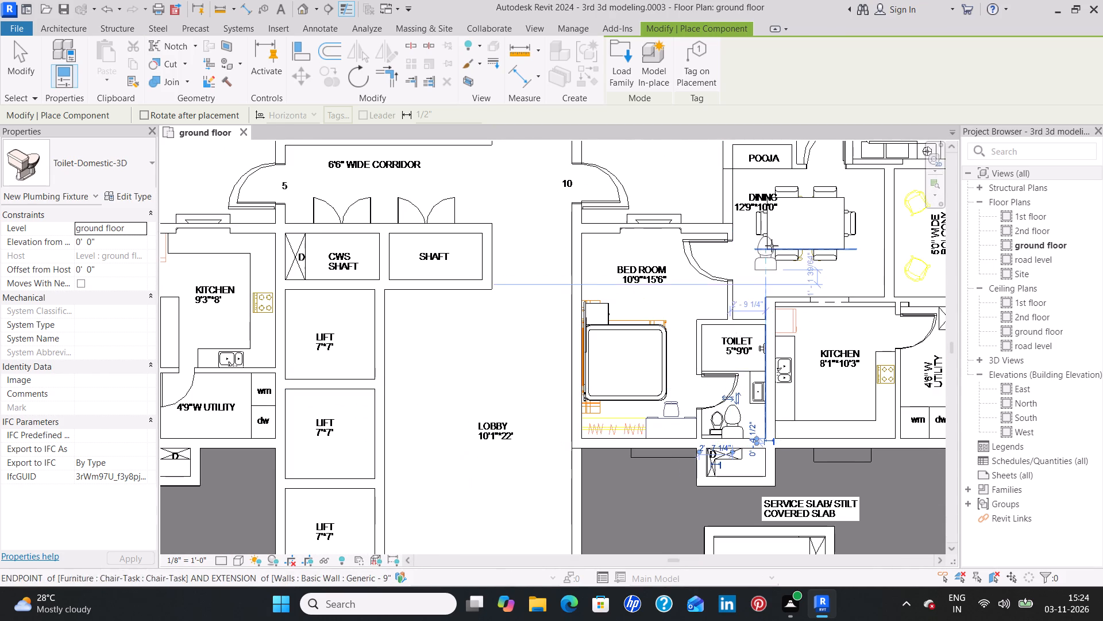
middle_drag(761, 251, 682, 537)
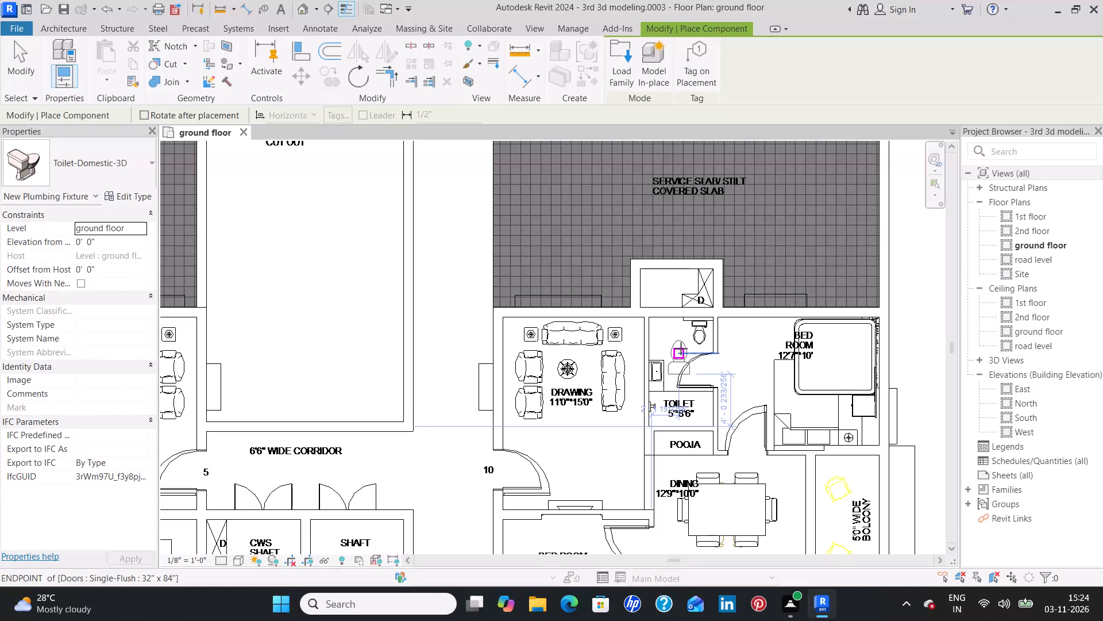
scroll(687, 348, up, 4)
key(space)
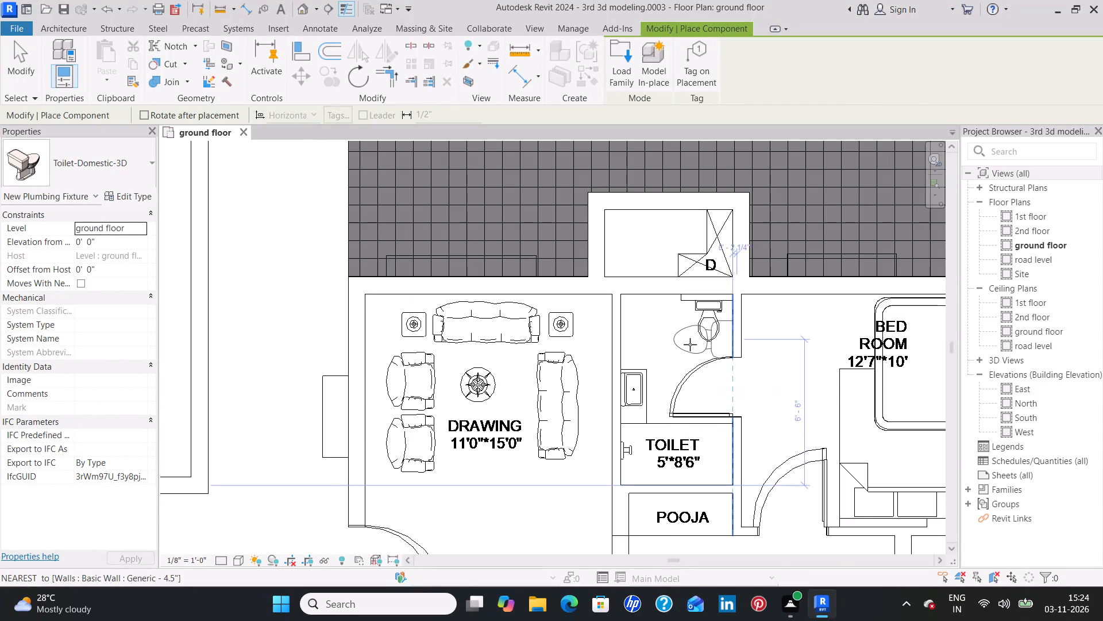
key(space)
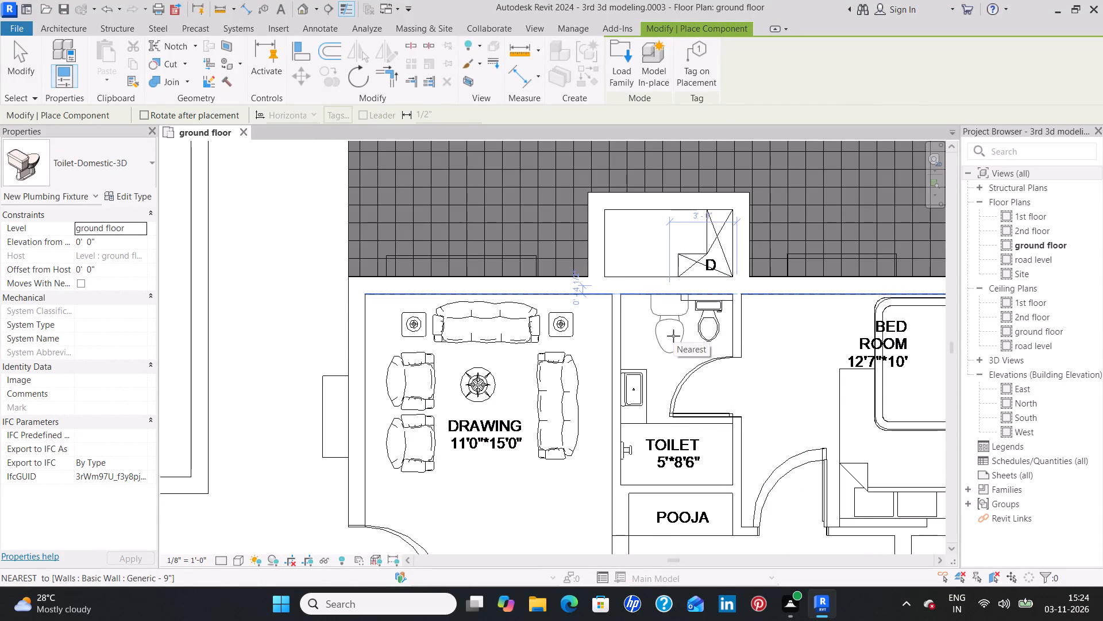
click(673, 336)
Place a Toilet-Domestic-3D over the drawn WC in entrance 1's 6'7"*7' toilet, with its tank against the north wall.
scroll(668, 340, down, 8)
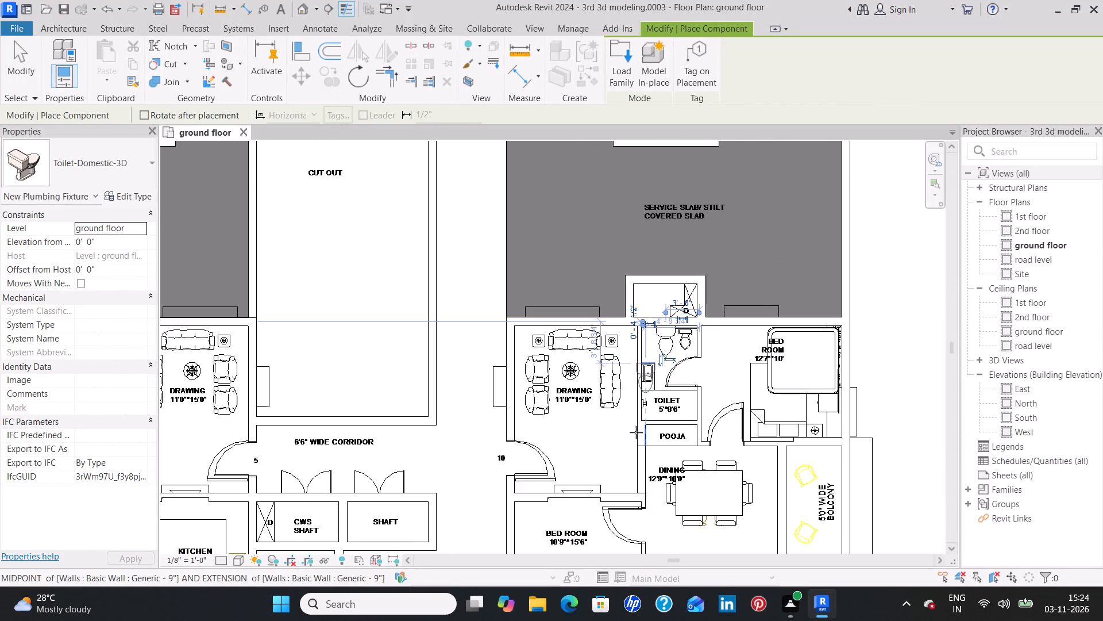
scroll(618, 450, down, 3)
middle_drag(561, 515, 575, 213)
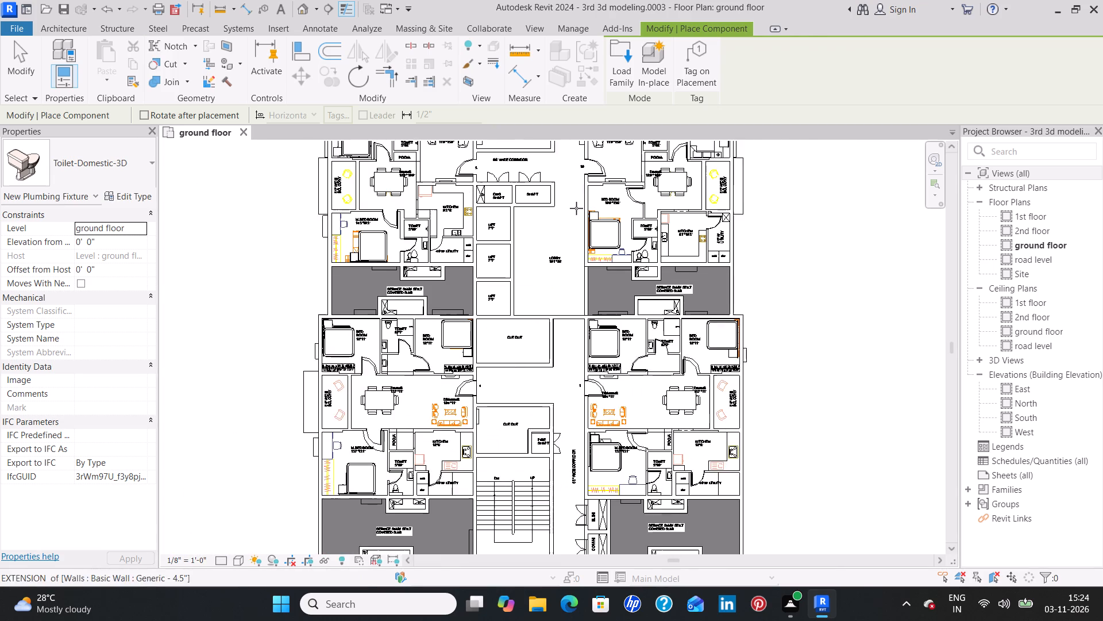
scroll(675, 293, up, 12)
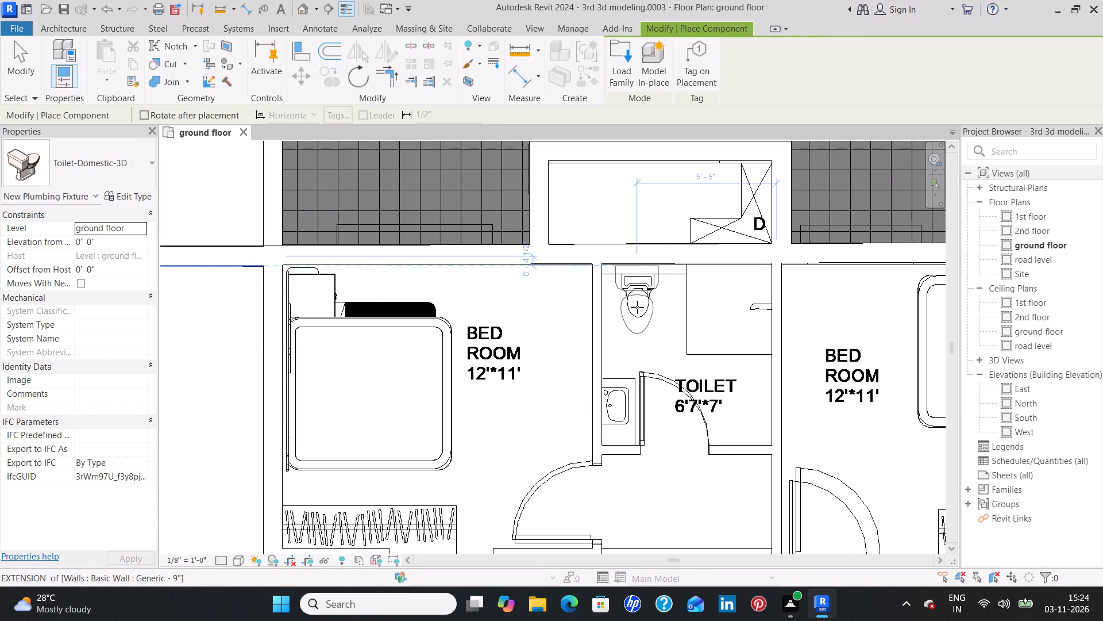
click(638, 301)
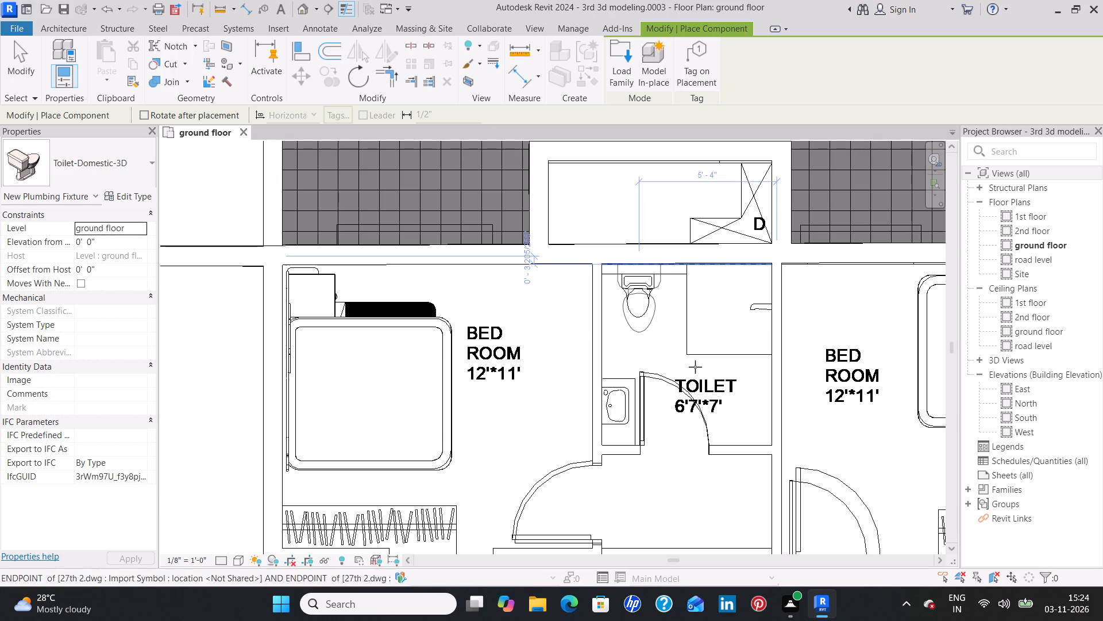
Place a Toilet-Domestic-3D in entrance 1's 5'*9'0" toilet, rotated with its tank against the south wall, just east of the drawn WC.
scroll(693, 370, down, 7)
scroll(666, 440, down, 3)
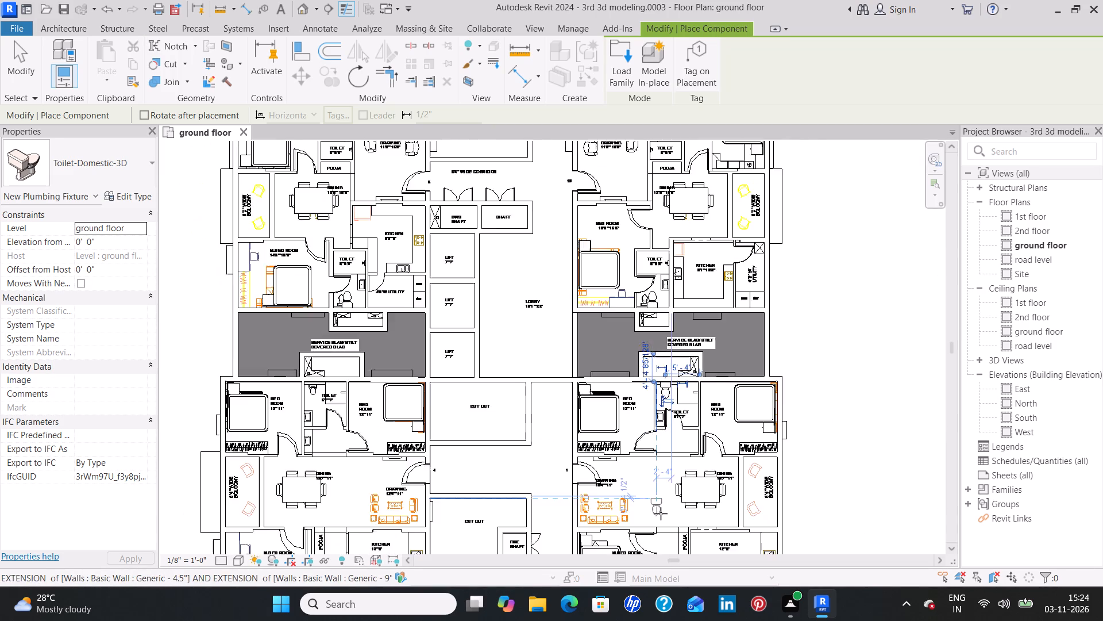
middle_drag(661, 513, 666, 271)
scroll(684, 364, up, 11)
key(space)
key(space)
key(space)
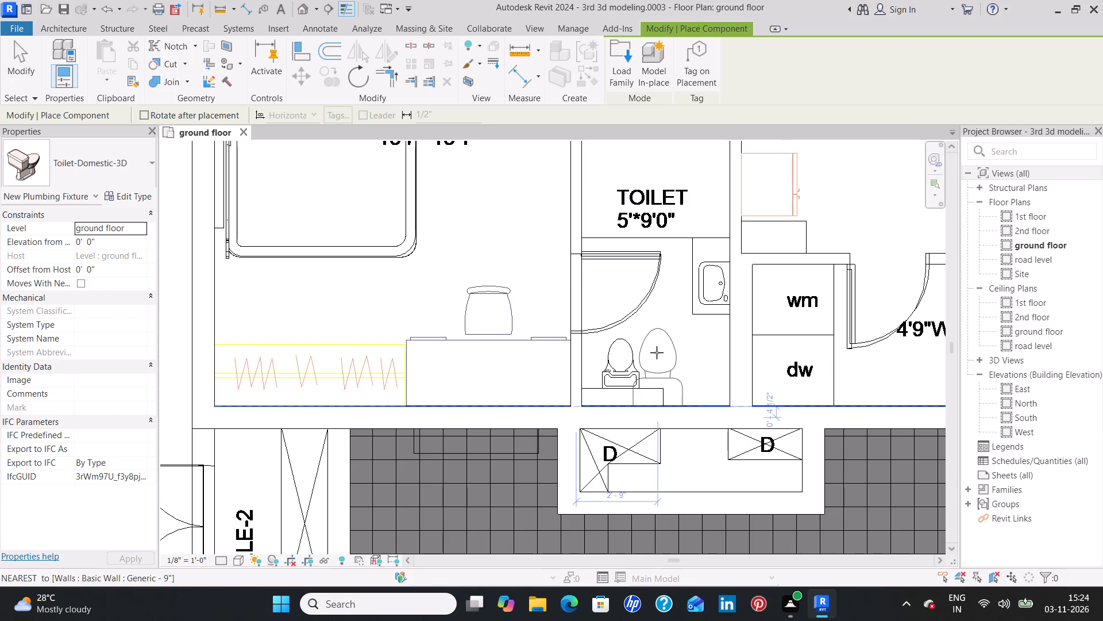
click(657, 352)
Place a Toilet-Domestic-3D against the south wall of entrance 4's 5'*9'0" toilet, just east of the drawn WC.
scroll(655, 354, down, 10)
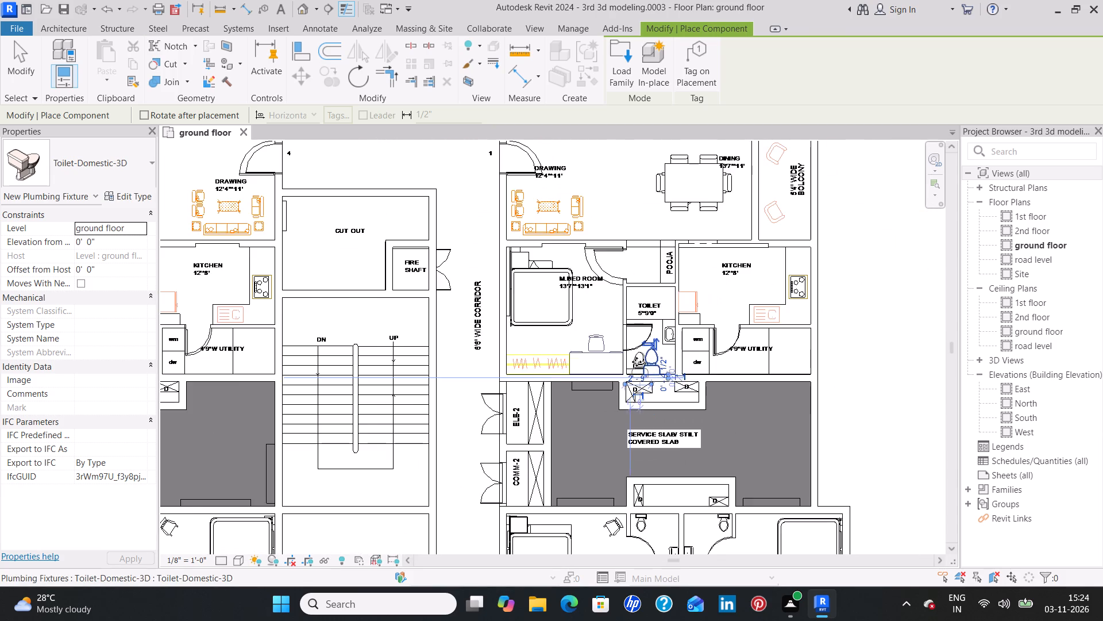
scroll(637, 362, down, 1)
middle_drag(477, 299, 479, 299)
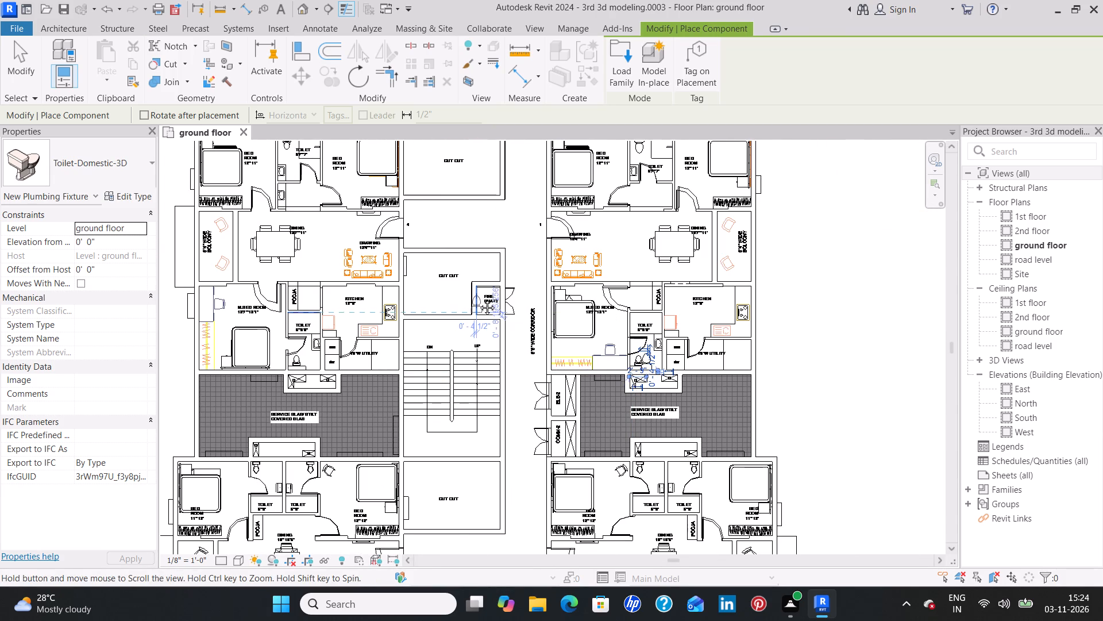
middle_drag(479, 299, 662, 313)
scroll(489, 370, down, 1)
scroll(489, 370, up, 6)
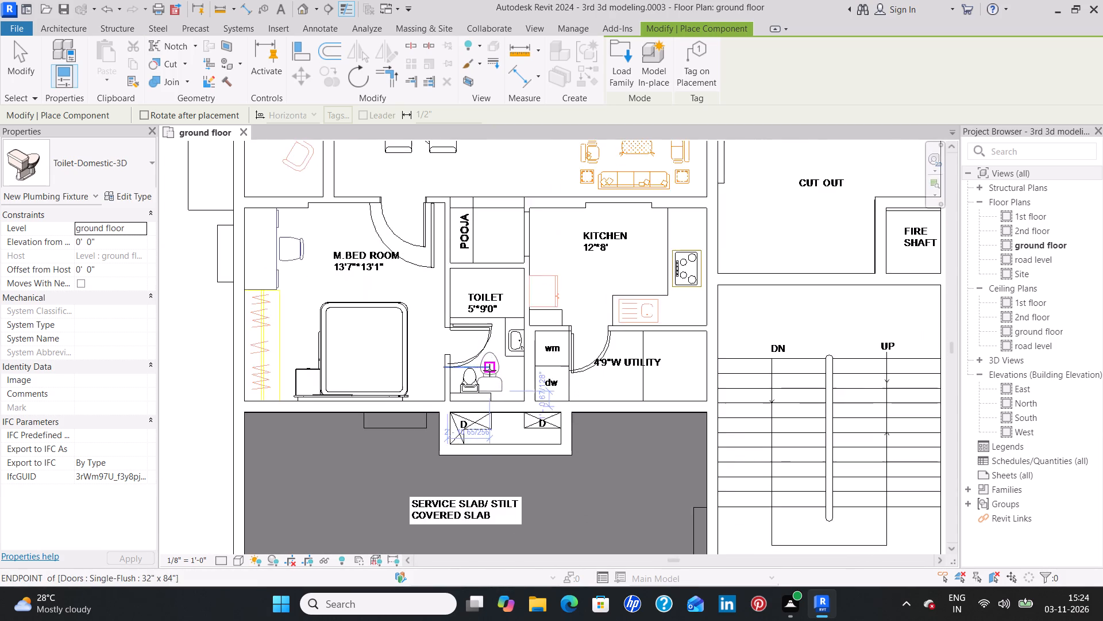
scroll(489, 370, up, 4)
click(488, 385)
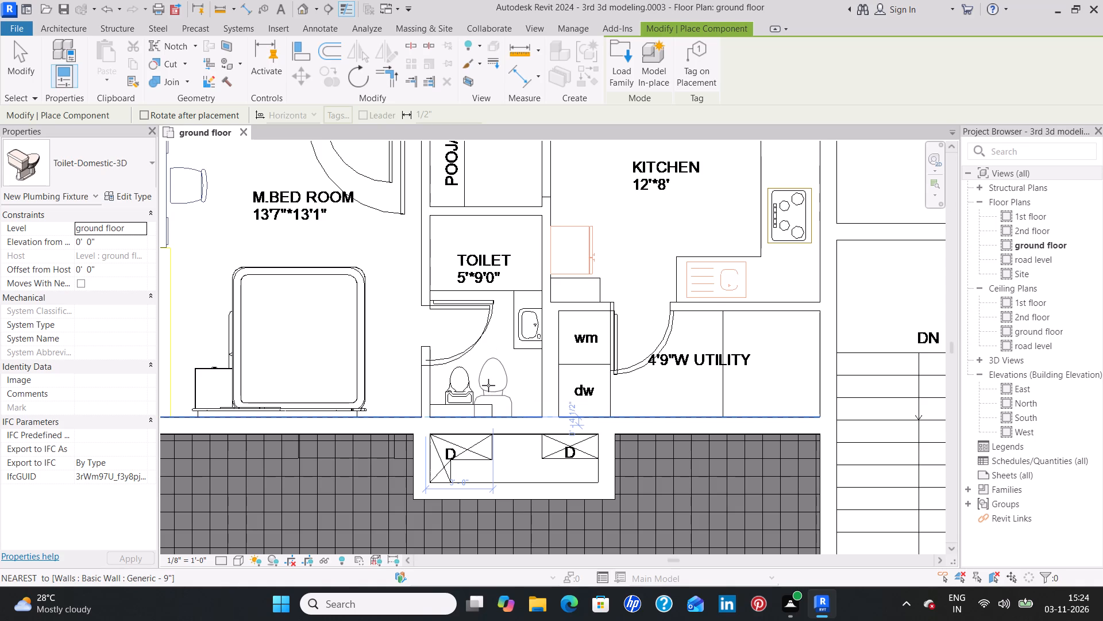
Place a Toilet-Domestic-3D over the drawn WC in entrance 4's 6'7"*7' toilet, rotated with its tank toward the north wall, and end placement.
scroll(526, 229, down, 4)
middle_drag(516, 189, 493, 501)
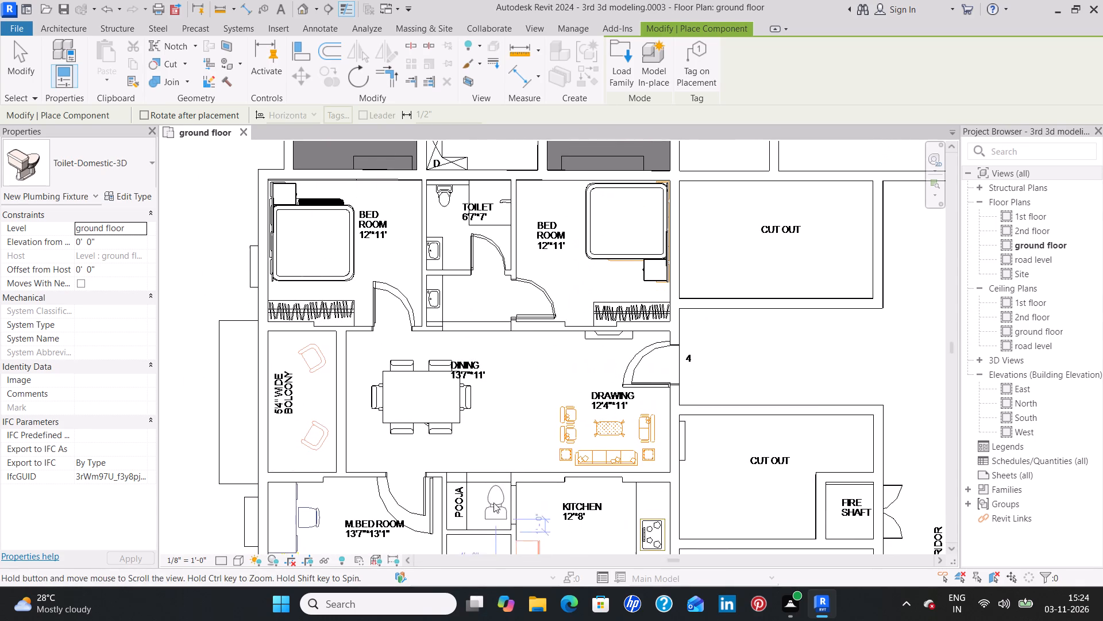
middle_drag(442, 197, 446, 315)
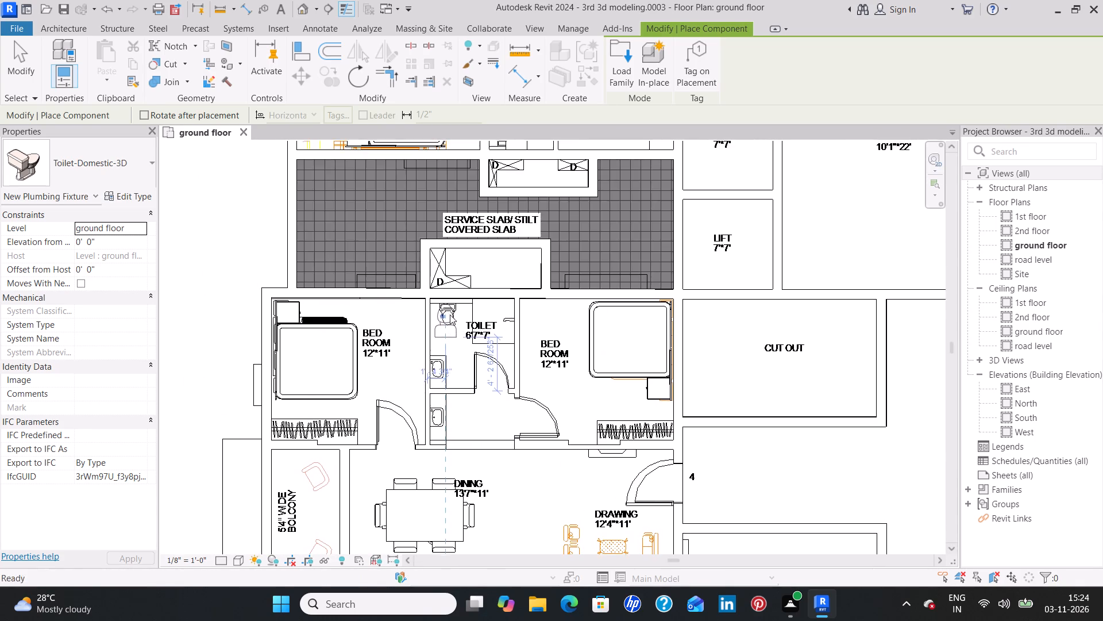
scroll(452, 315, up, 4)
key(space)
key(space)
key(space)
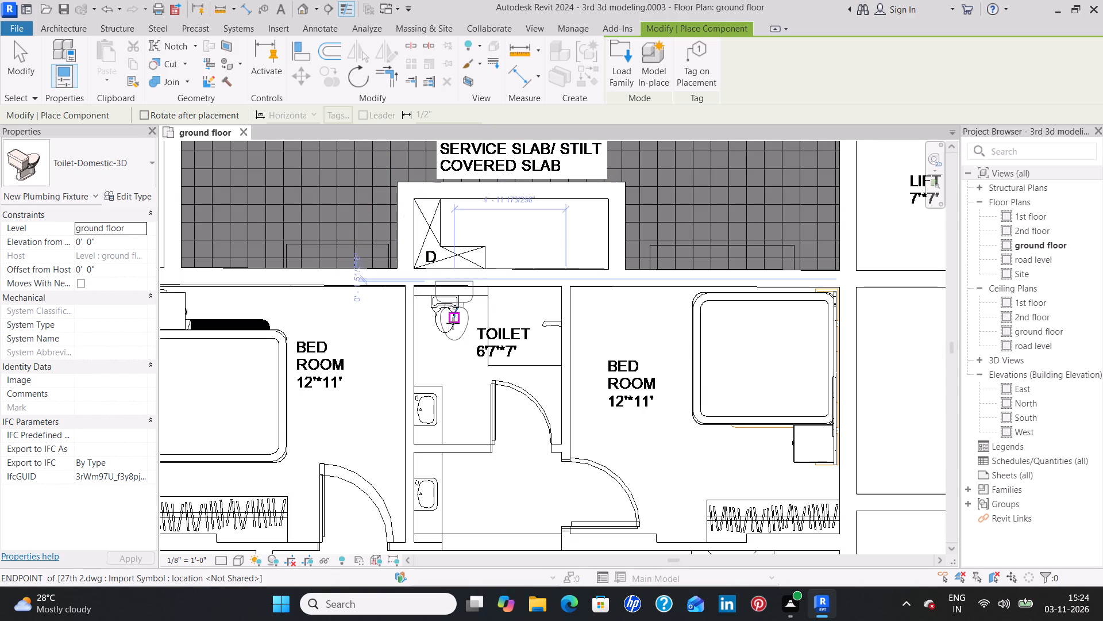
key(space)
key(space)
key(space)
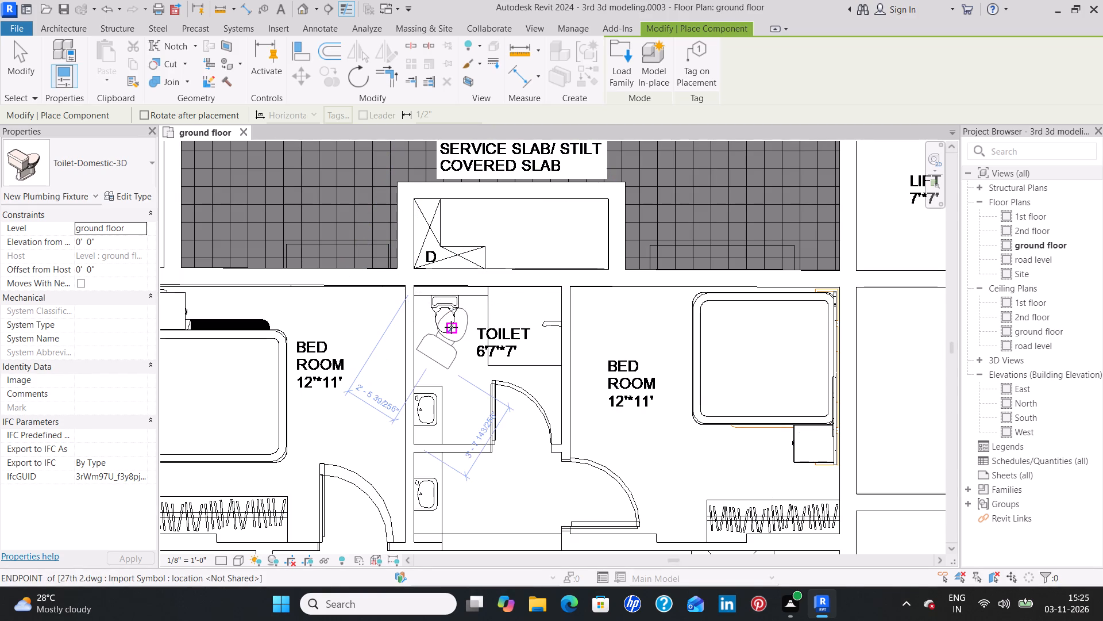
key(space)
key(space)
key(space)
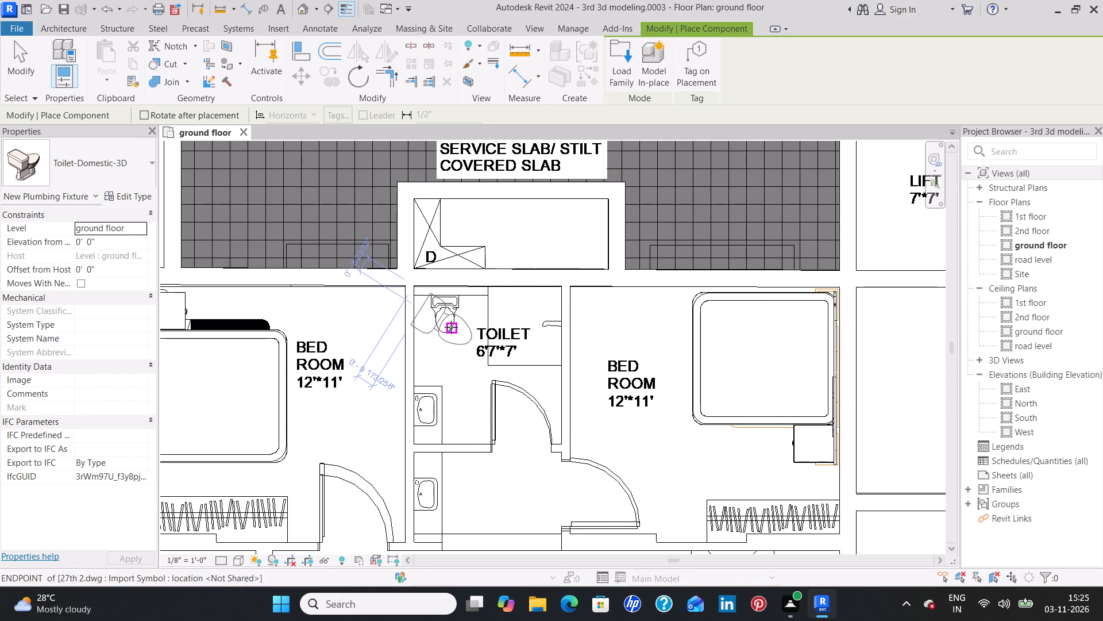
key(space)
key(space)
key(space)
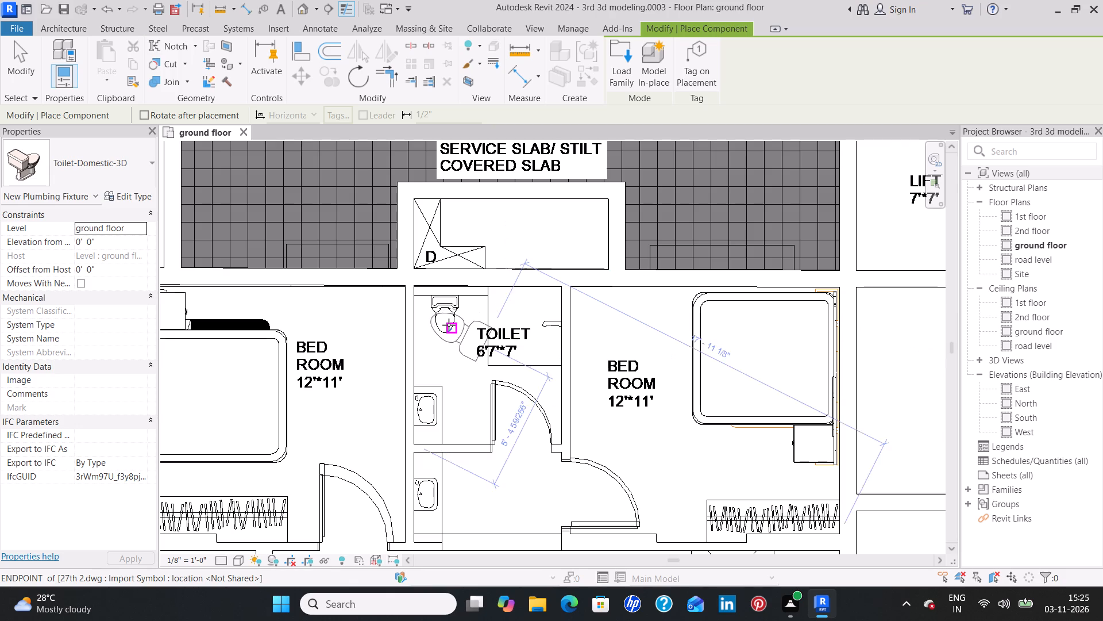
key(space)
key(space)
key(space)
key(space)
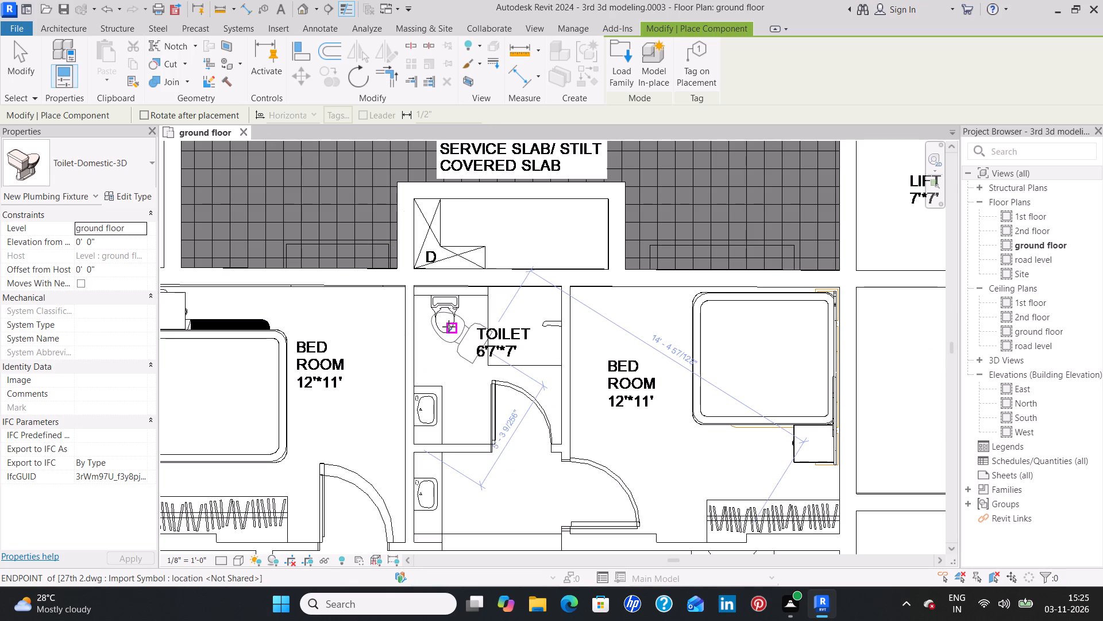
key(space)
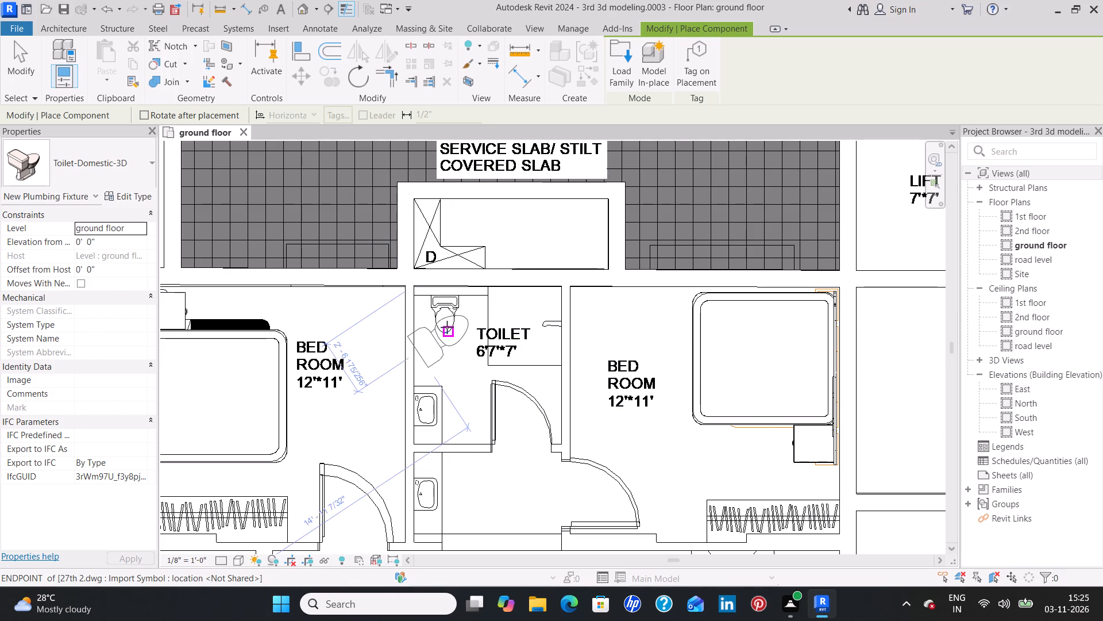
key(space)
key(space)
key(space)
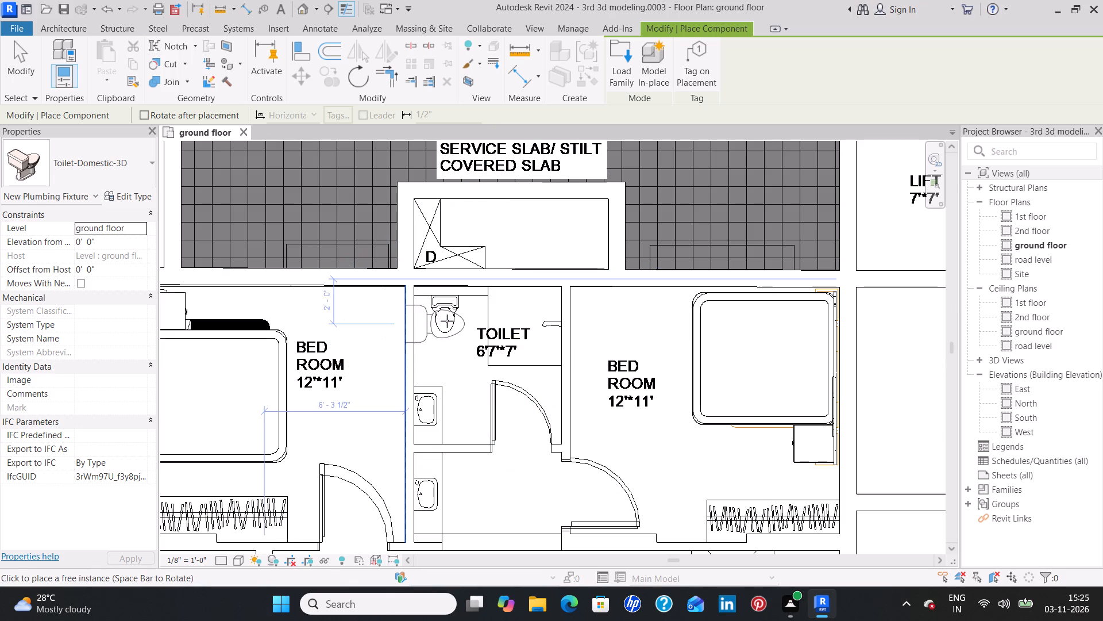
key(space)
key(space)
key(space)
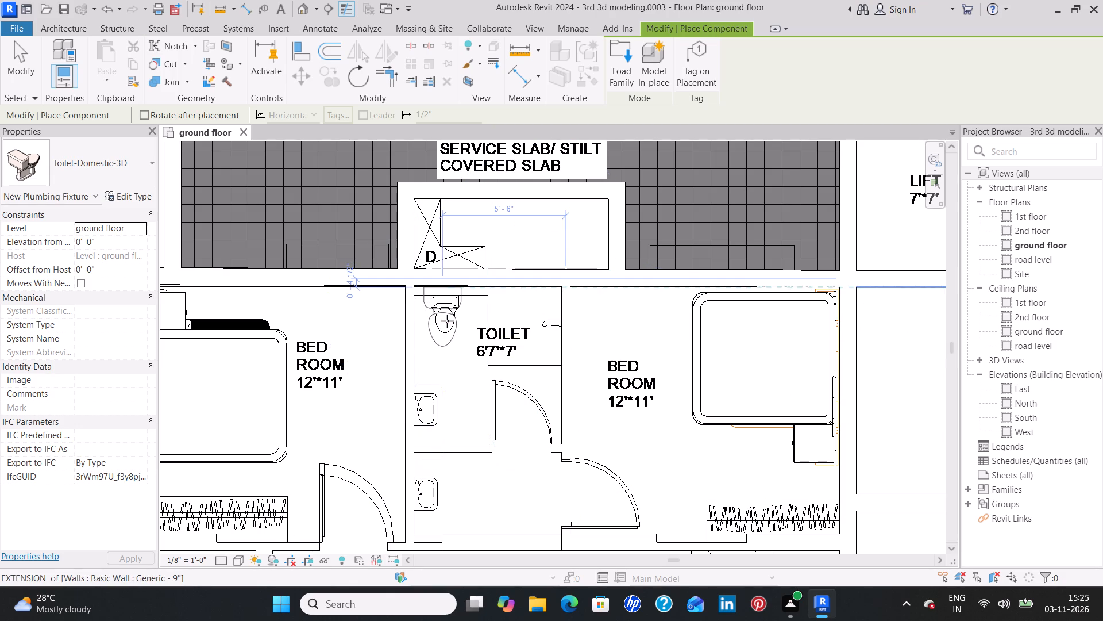
scroll(449, 317, up, 3)
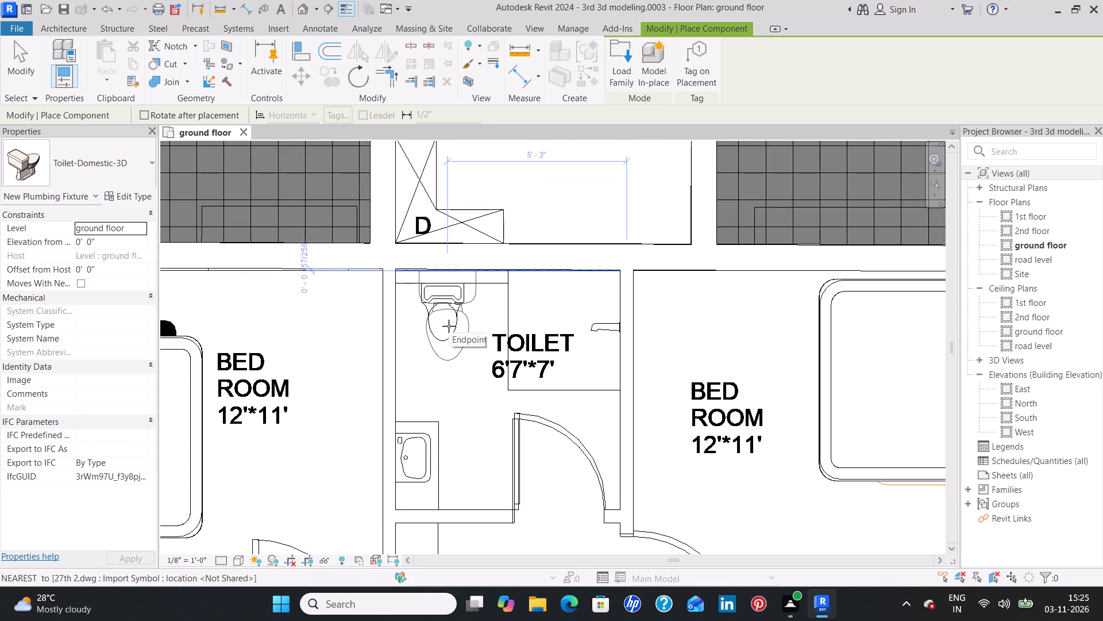
click(449, 325)
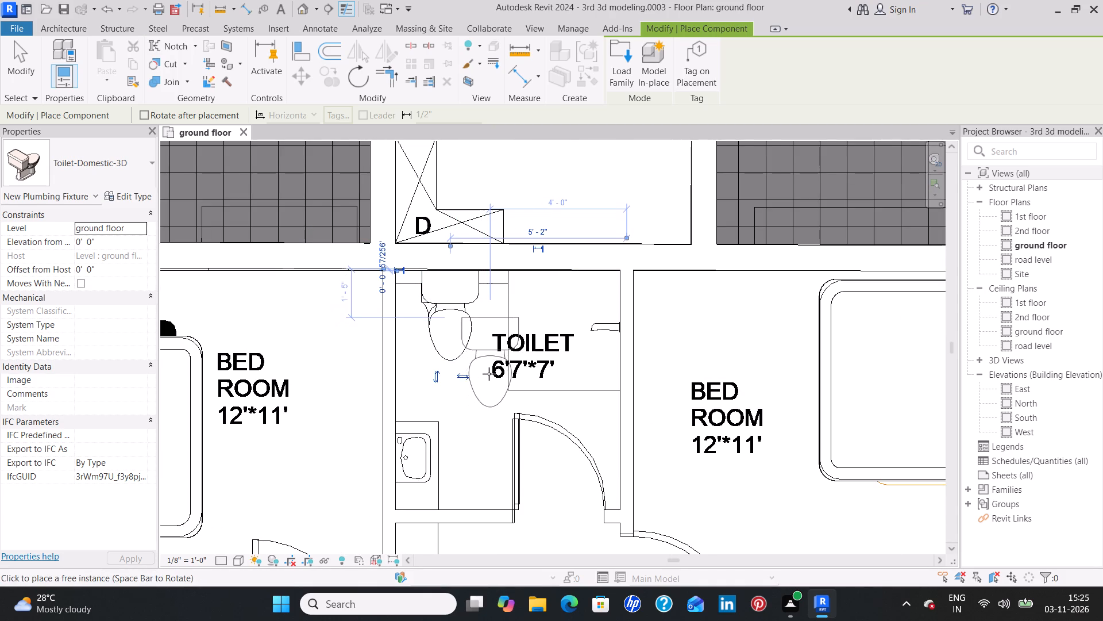
key(Escape)
key(Escape)
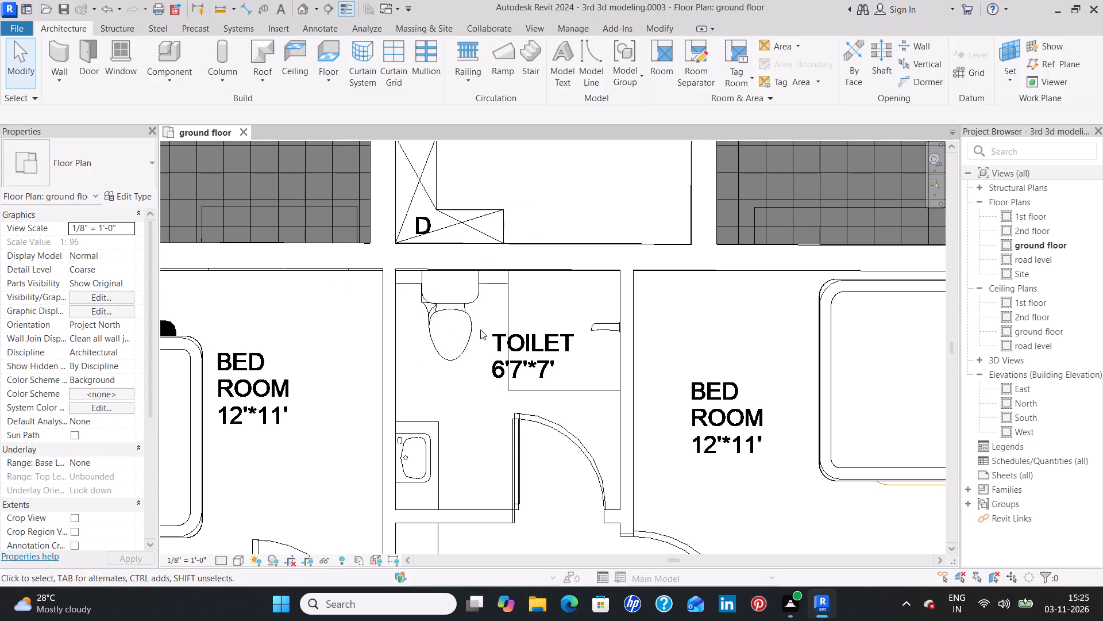
Nudge the Toilet-Domestic-3D in entrance 4's 6'7"*7' toilet slightly north so its tank sits flush with the wall face.
scroll(469, 296, up, 4)
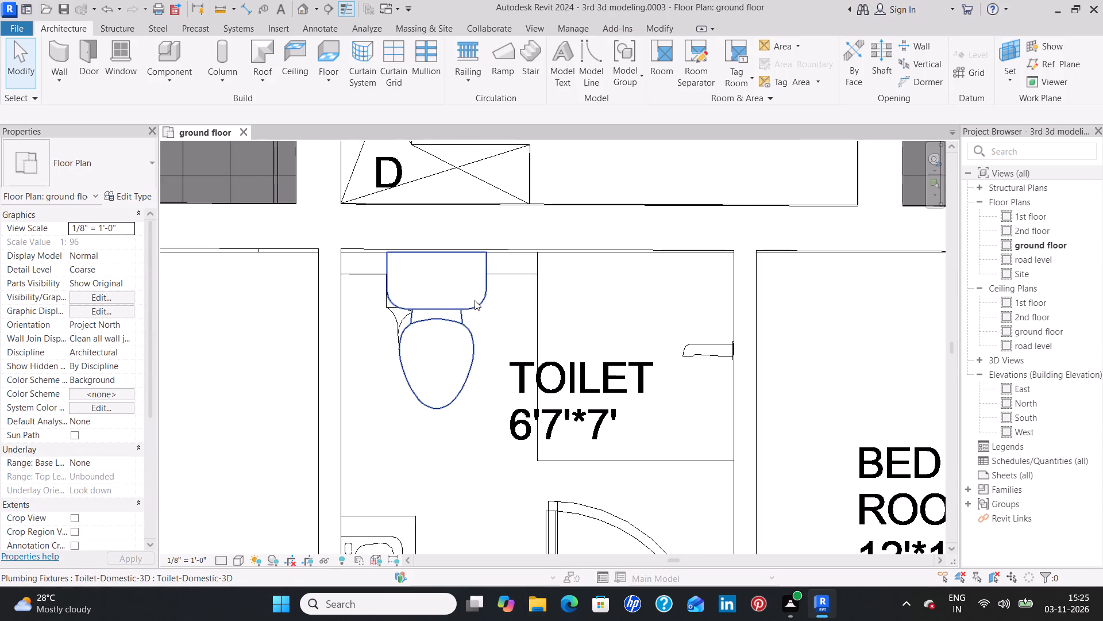
click(475, 300)
key(Up)
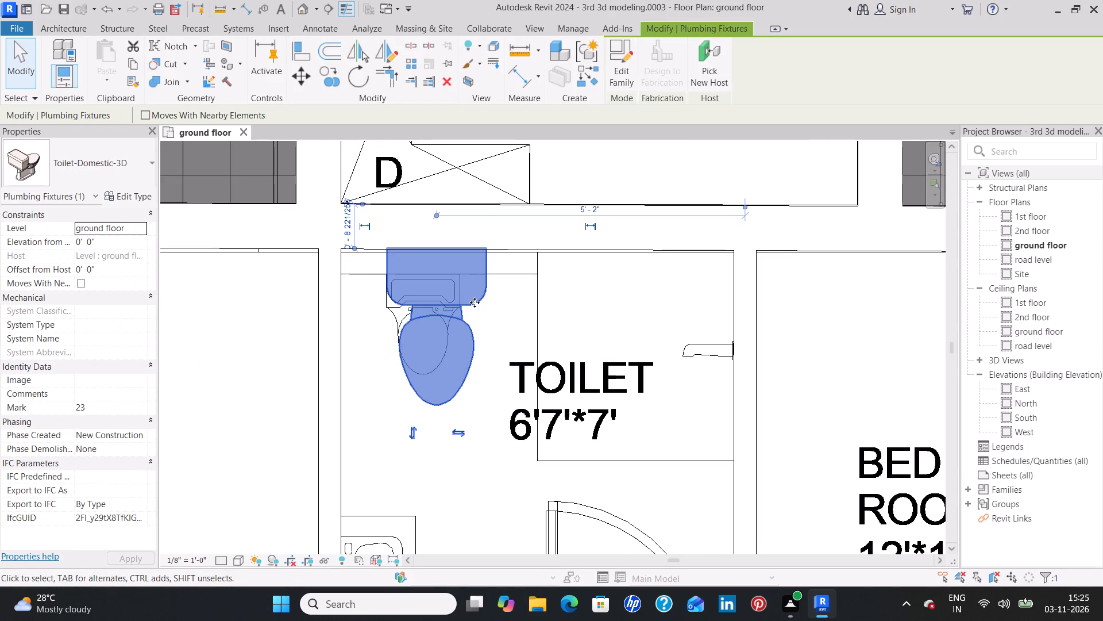
key(Down)
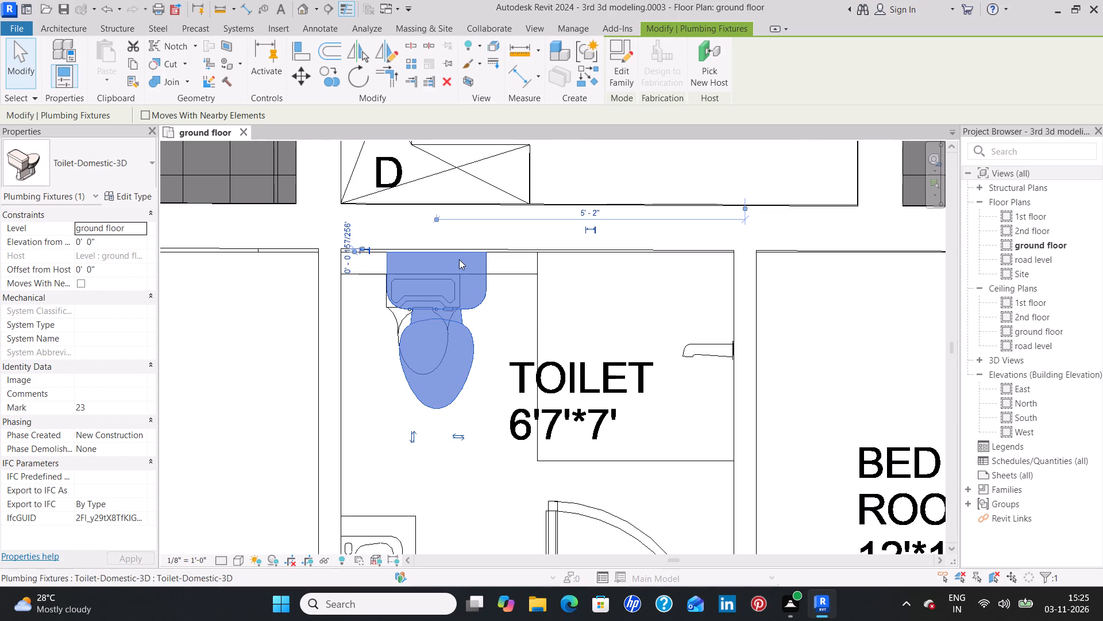
scroll(459, 259, up, 6)
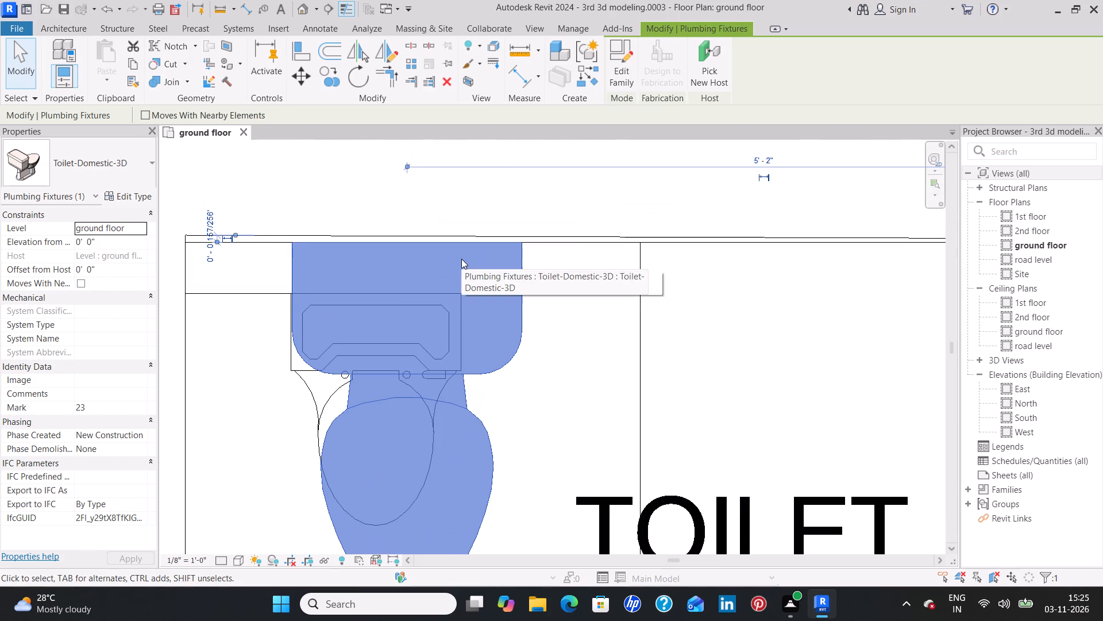
key(Up)
key(Up)
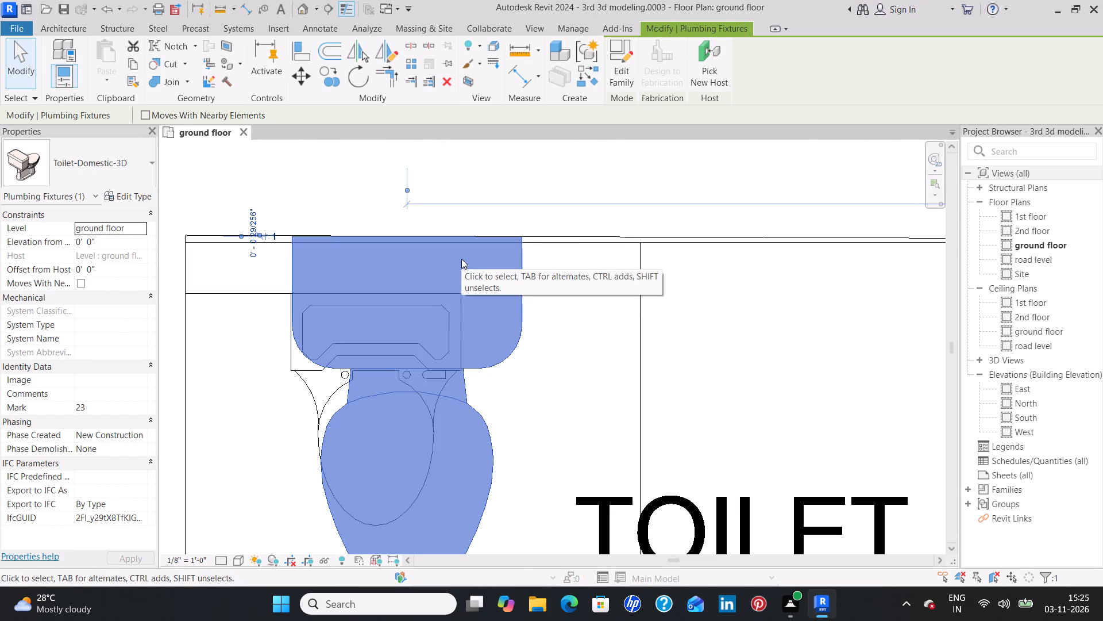
Place a Toilet-Domestic-3D against the north wall in each of entrance 3's two 5'*8' toilets, beside the drawn WC toward the shared partition.
click(752, 290)
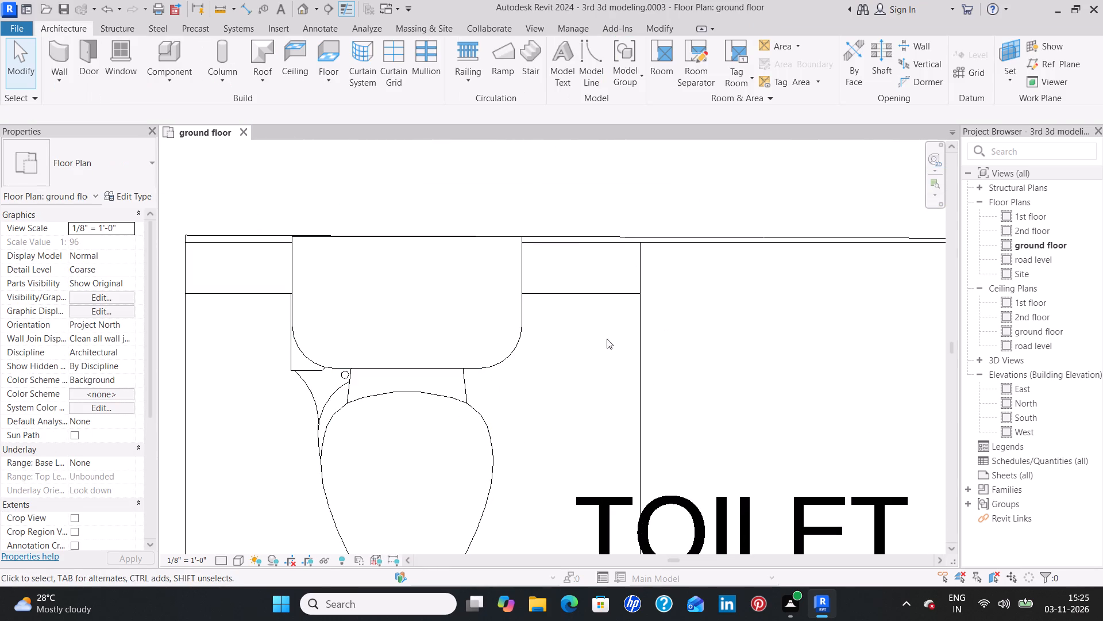
click(518, 346)
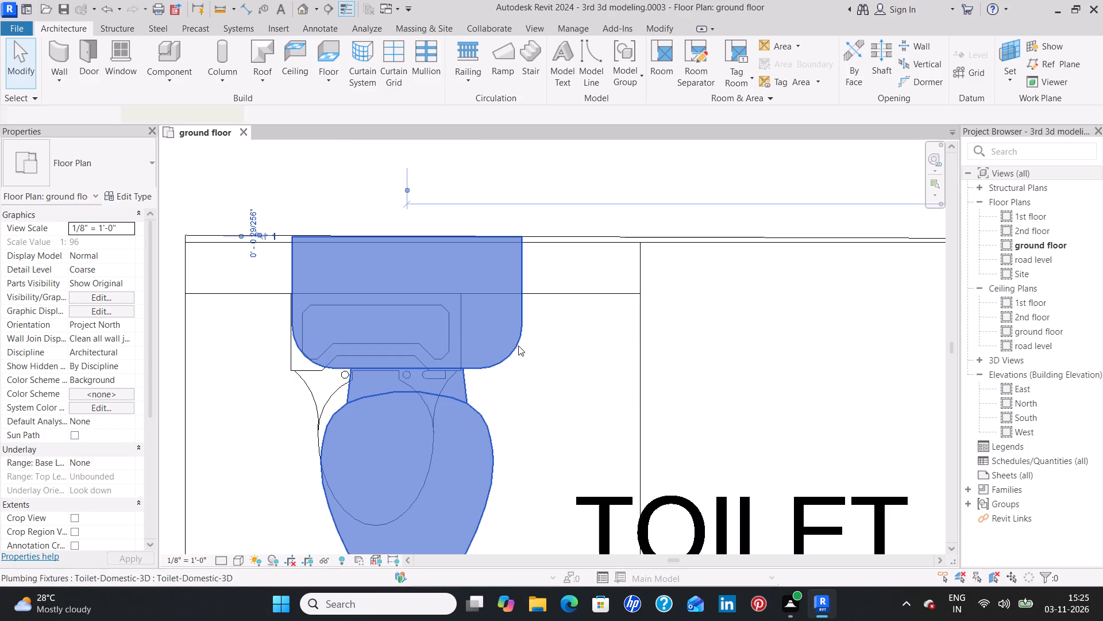
text(cs)
scroll(520, 341, down, 5)
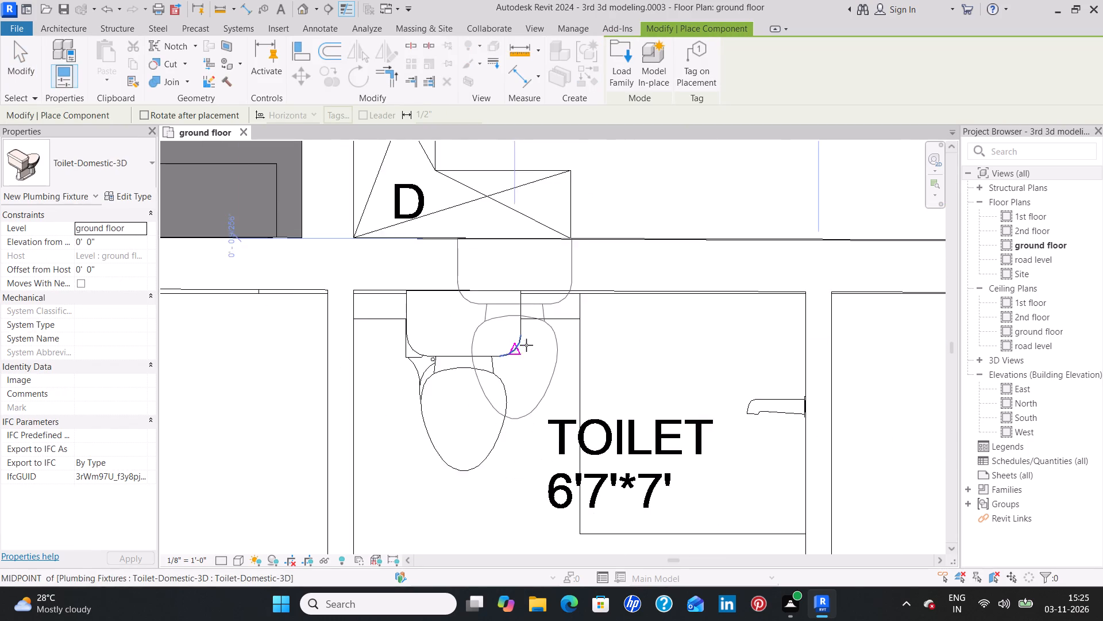
scroll(526, 343, down, 10)
scroll(528, 392, down, 7)
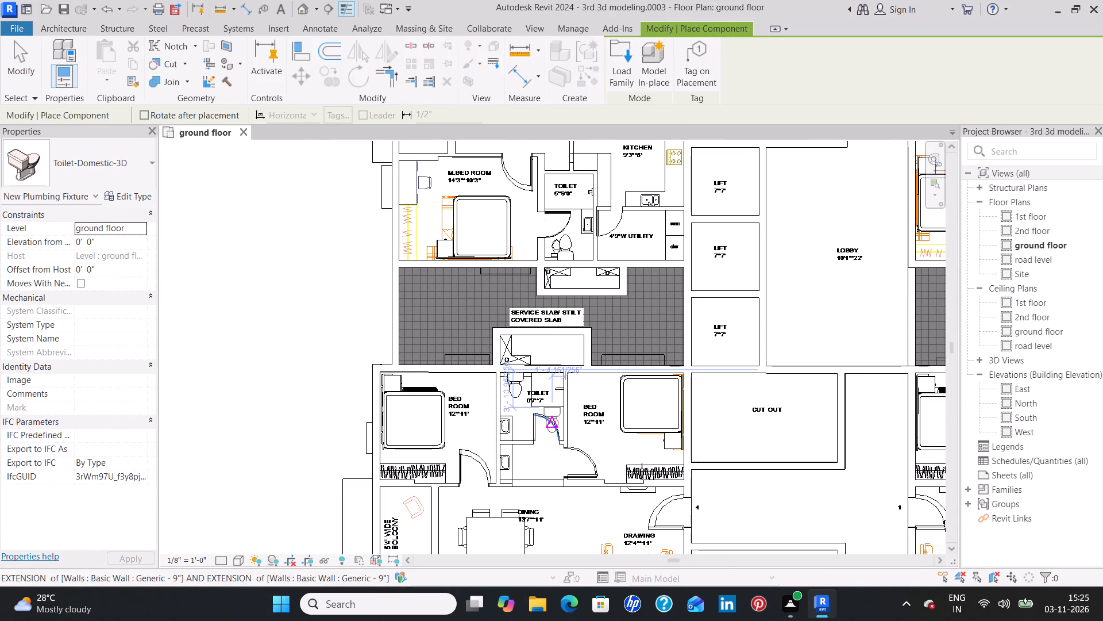
middle_drag(695, 479, 635, 223)
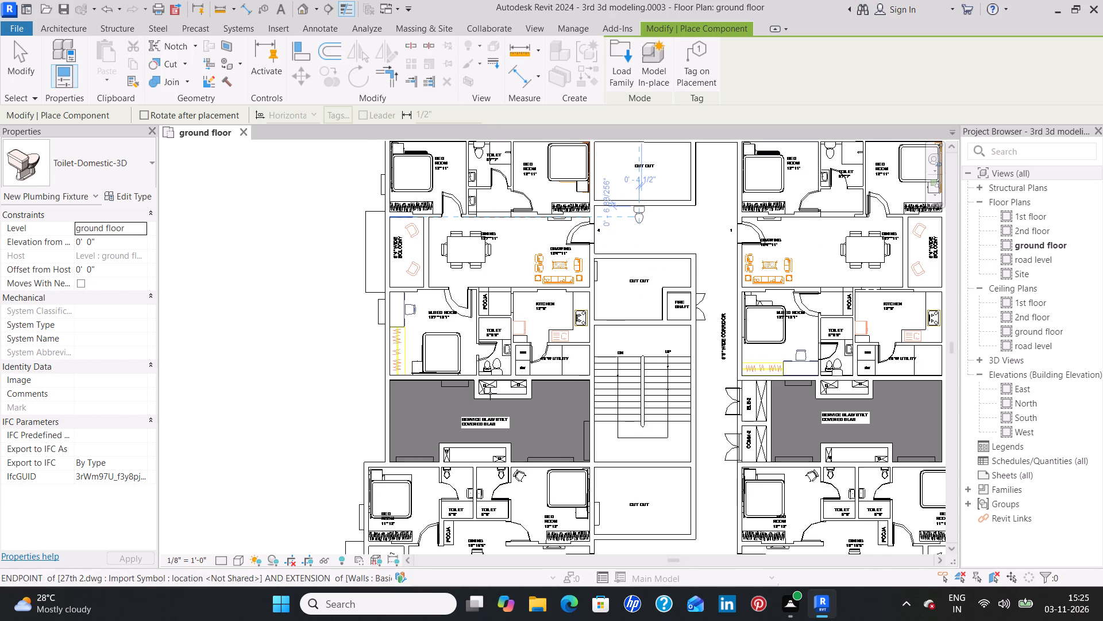
middle_drag(741, 345, 608, 347)
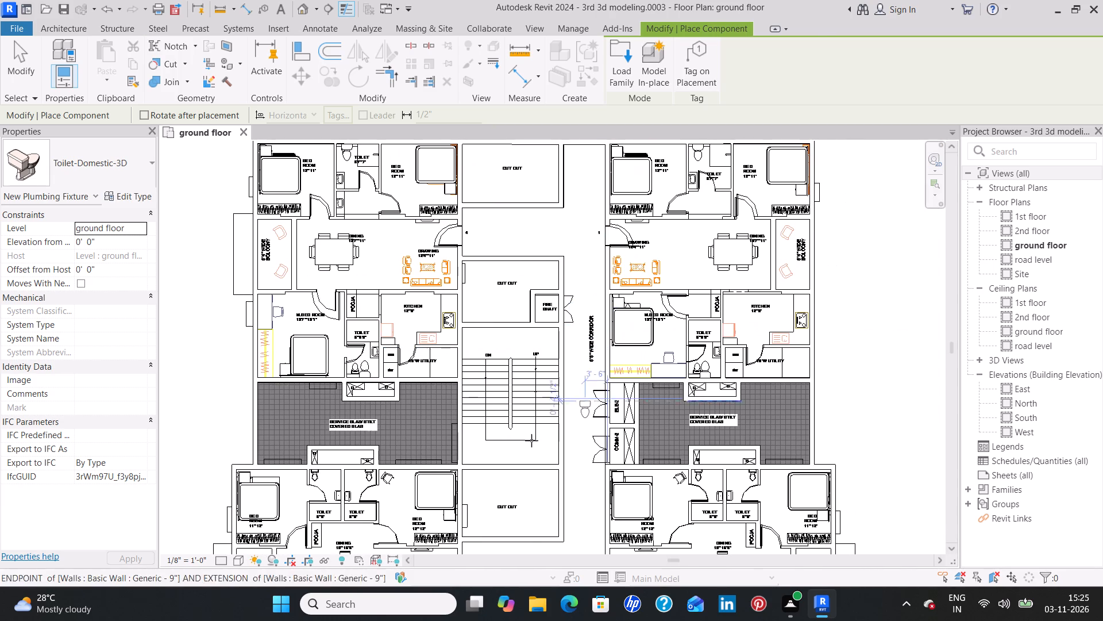
middle_drag(534, 457, 542, 251)
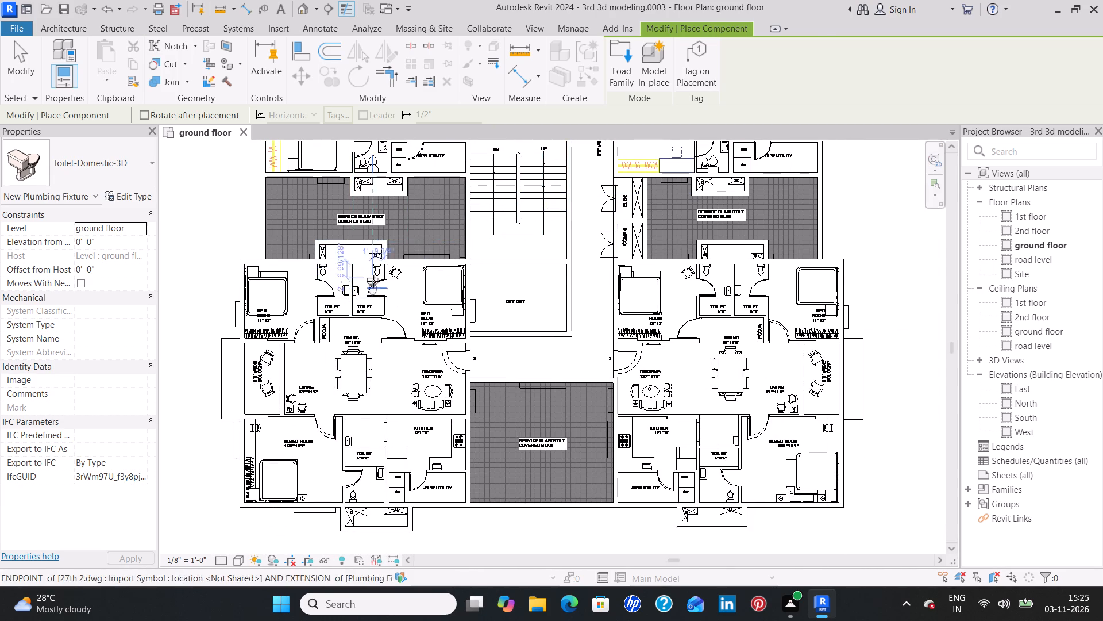
scroll(374, 280, up, 8)
click(354, 266)
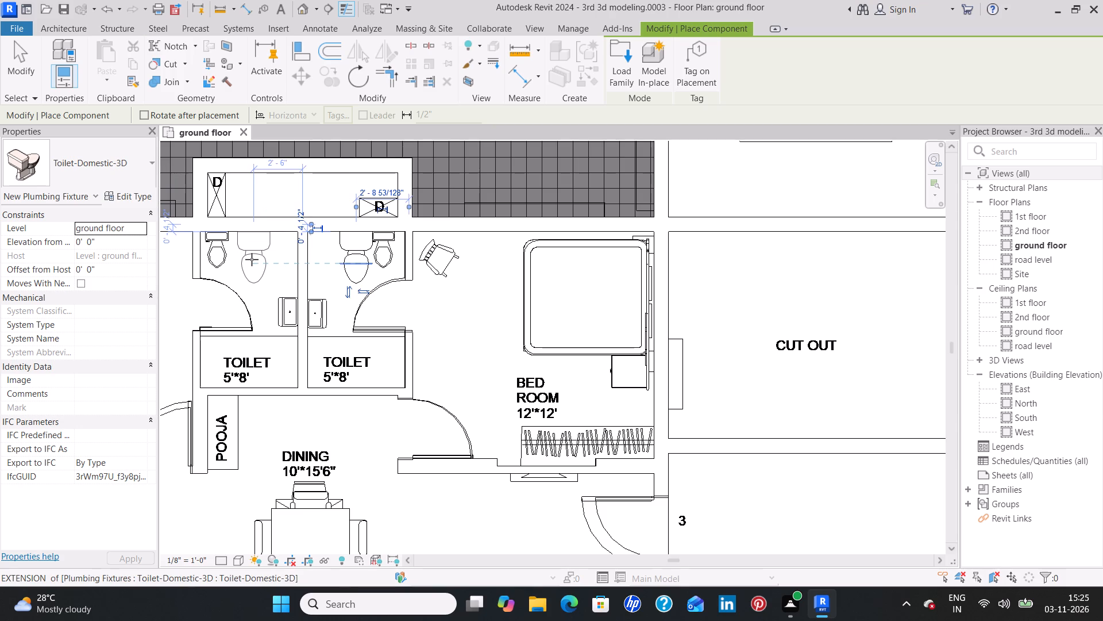
click(252, 259)
Place a Toilet-Domestic-3D in entrance 3's 6'*8'6" toilet, rotated with its tank against the south wall, just east of the drawn WC.
scroll(369, 317, down, 4)
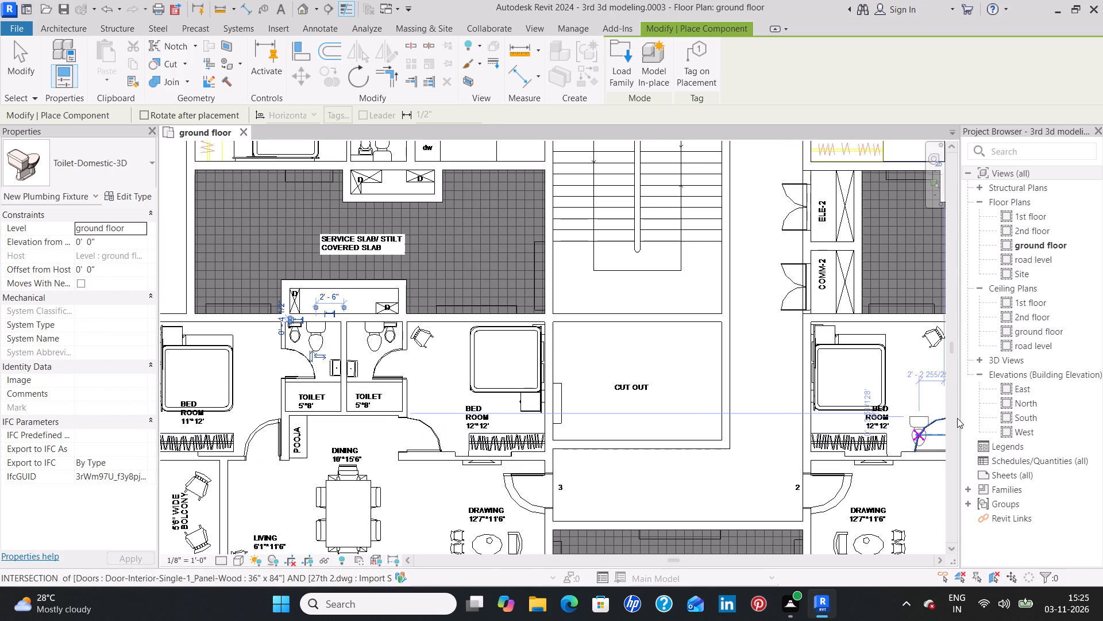
middle_drag(463, 486, 523, 256)
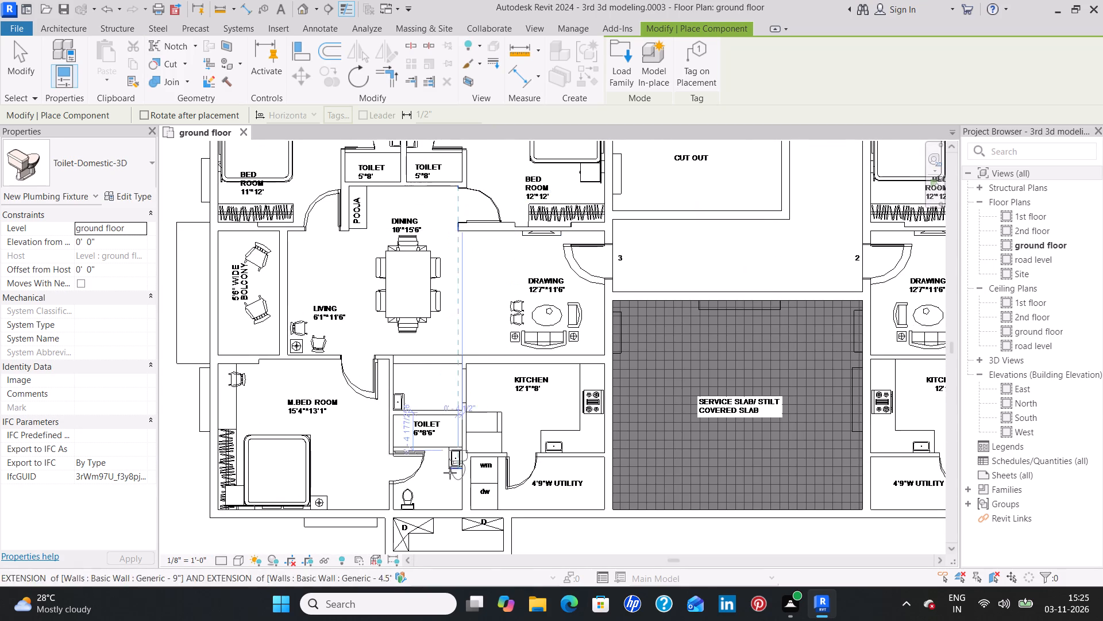
scroll(423, 502, up, 6)
key(space)
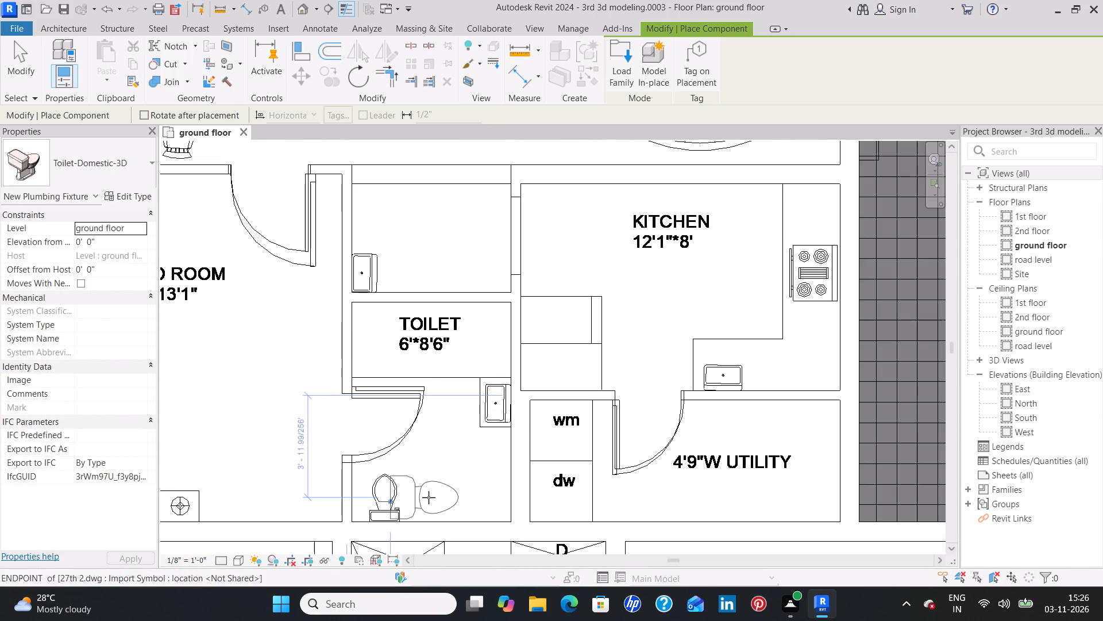
key(space)
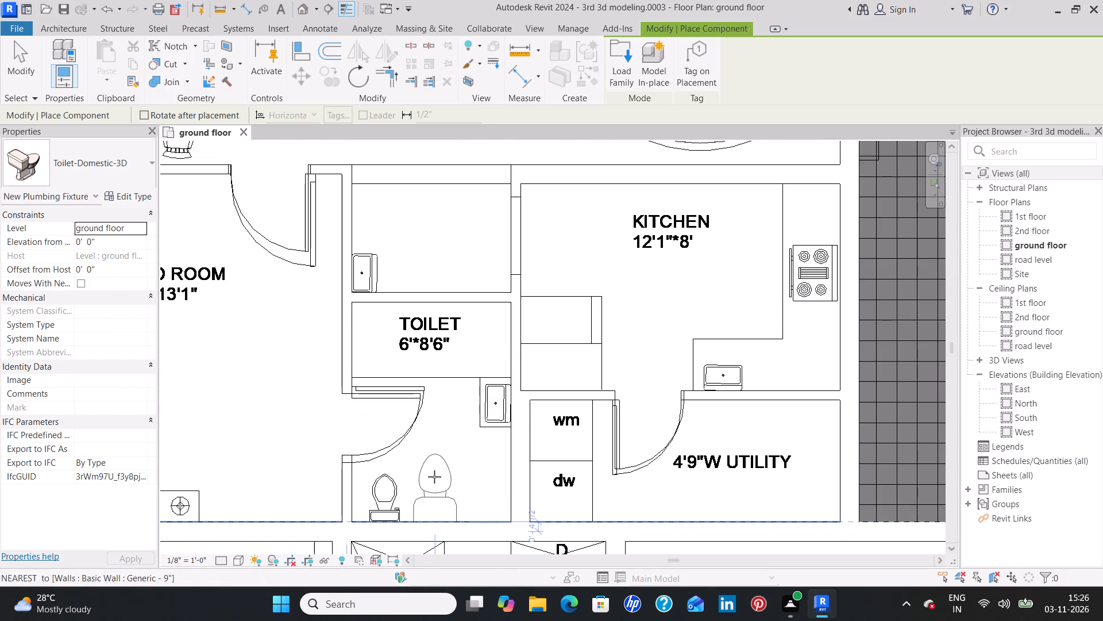
click(434, 477)
Place a Toilet-Domestic-3D against the south wall of entrance 2's 6'*8'6" toilet, just west of the drawn WC.
scroll(803, 380, down, 4)
middle_drag(898, 333, 660, 380)
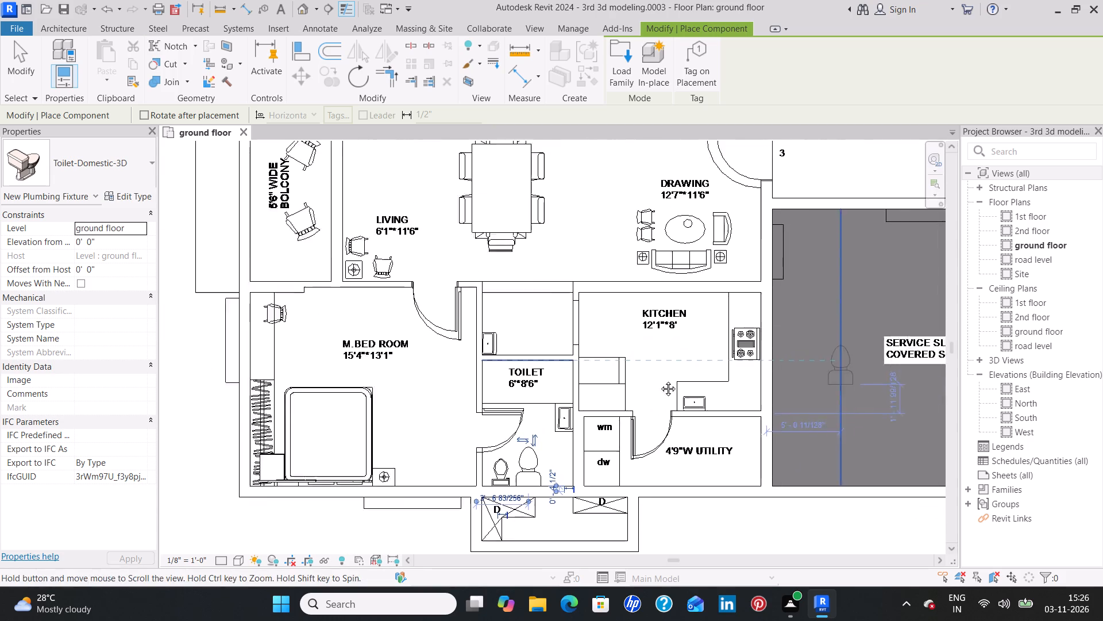
middle_drag(660, 380, 412, 416)
middle_drag(745, 496, 493, 411)
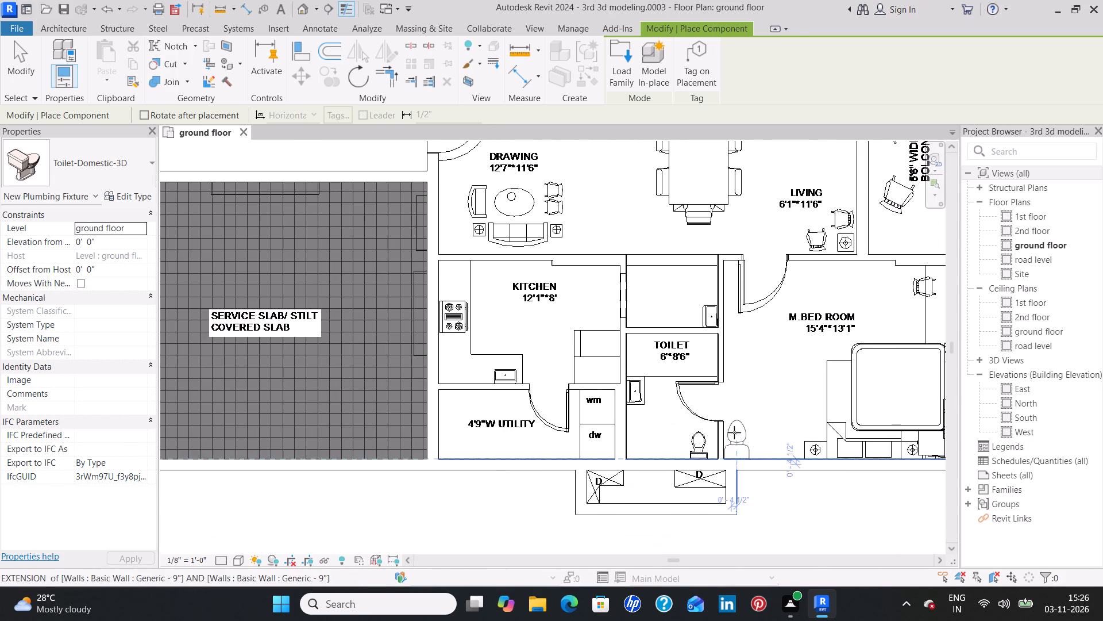
click(669, 435)
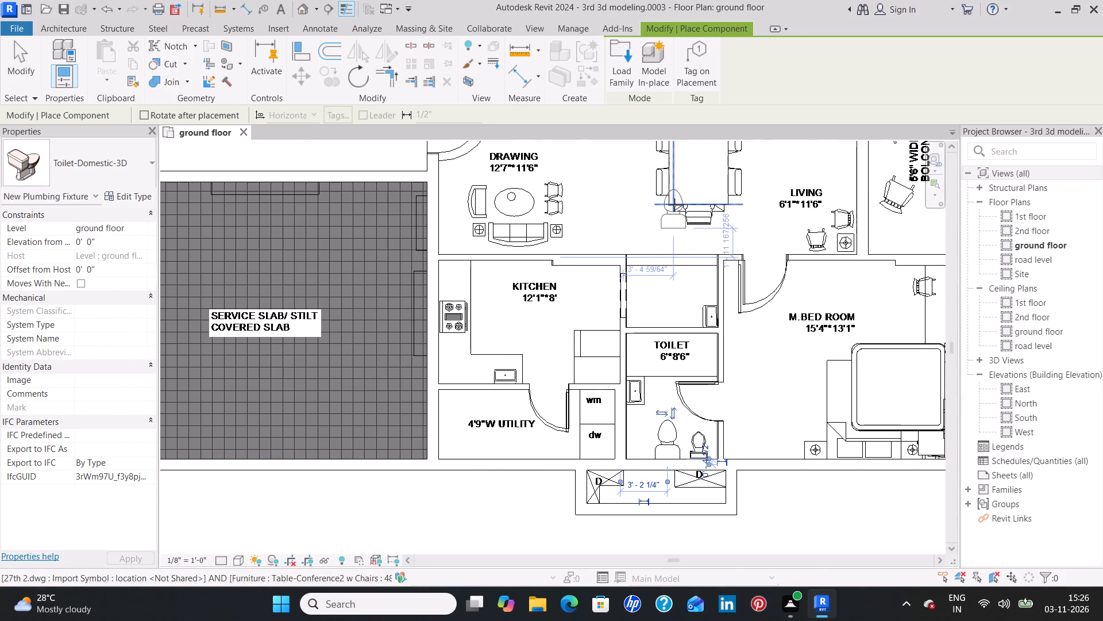
Place a Toilet-Domestic-3D in each of entrance 2's two 5'*8' toilets, tank rotated to the north wall beside the drawn WC, and end placement.
middle_drag(674, 208, 673, 495)
scroll(673, 495, down, 1)
middle_drag(705, 317, 680, 471)
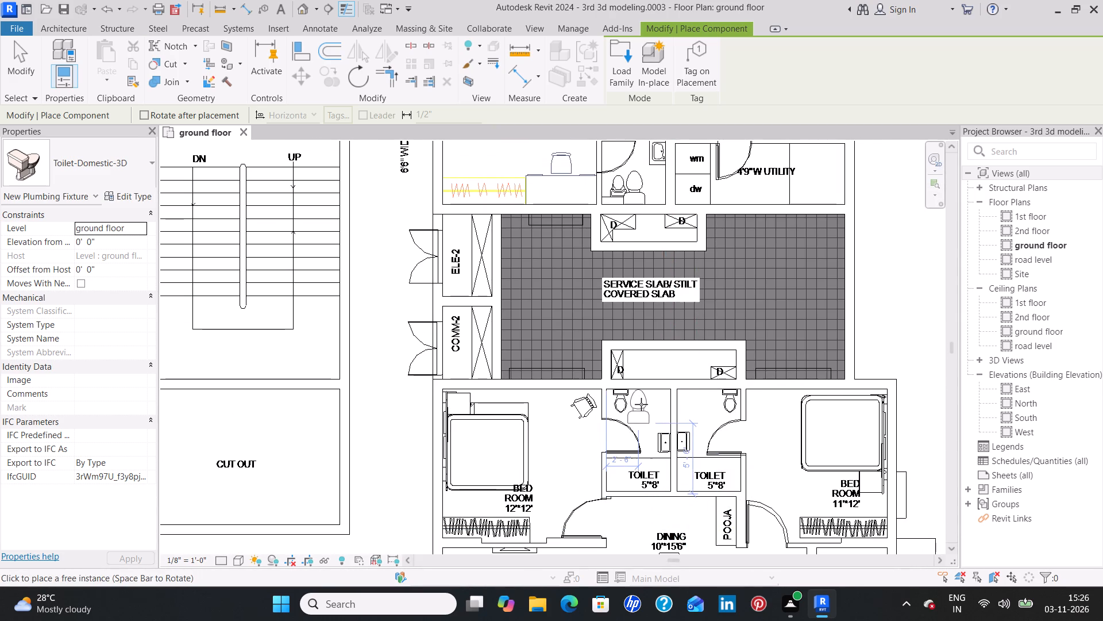
scroll(641, 404, up, 1)
middle_drag(641, 404, 550, 407)
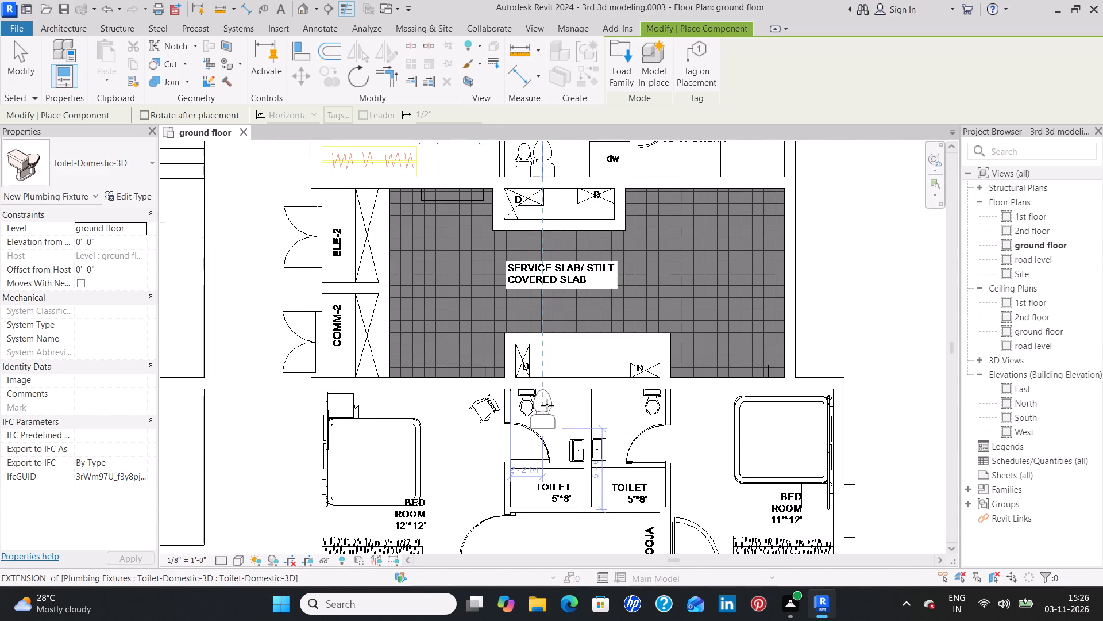
key(space)
key(space)
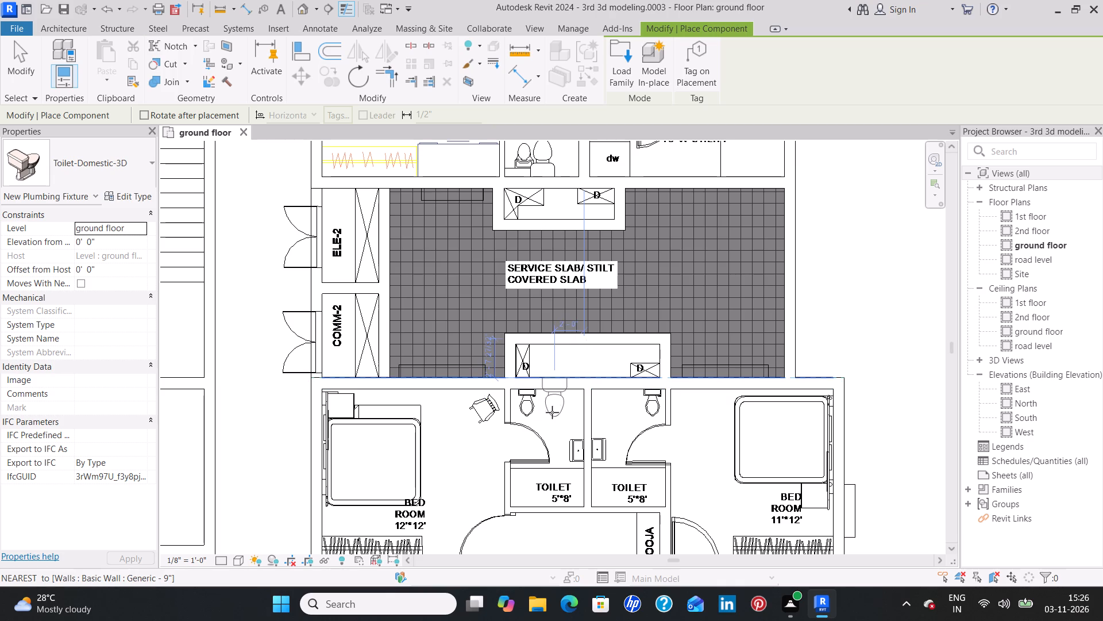
click(551, 413)
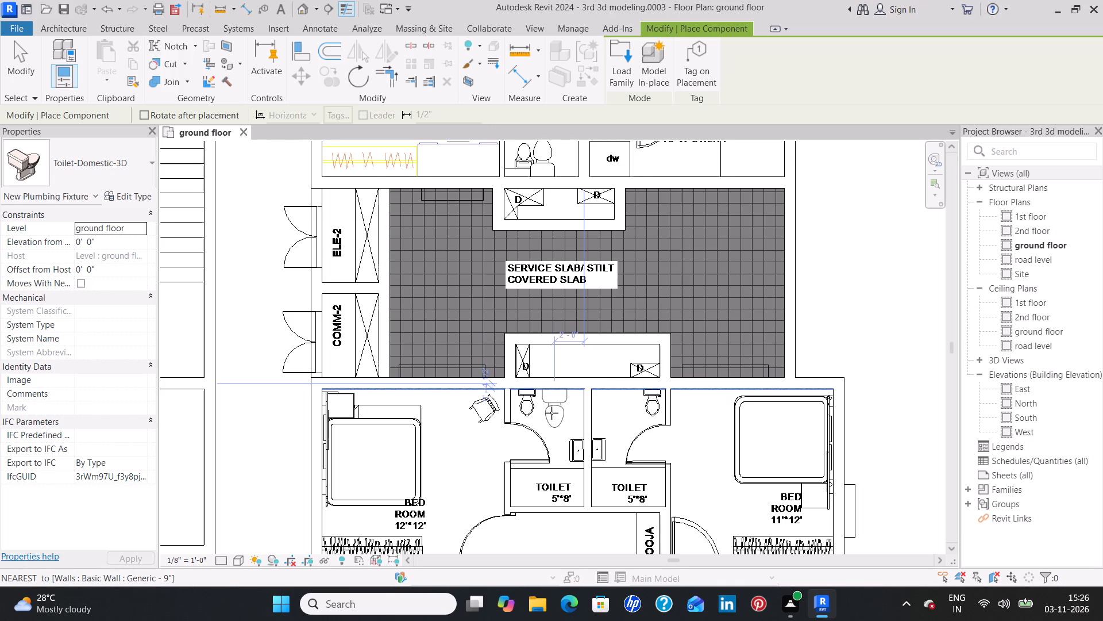
click(618, 407)
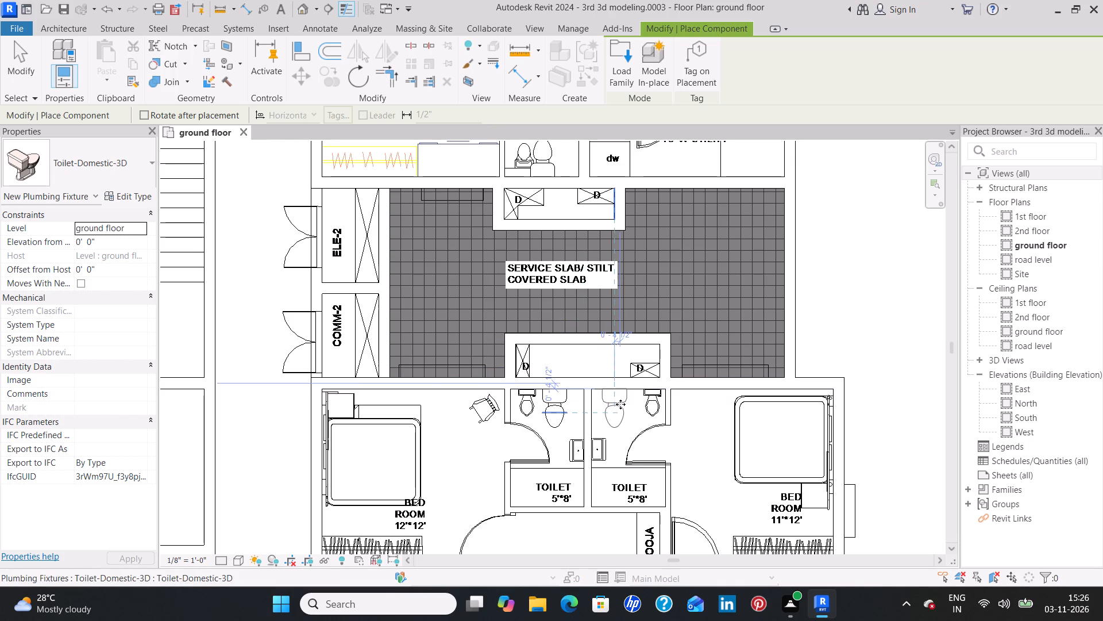
scroll(593, 428, down, 6)
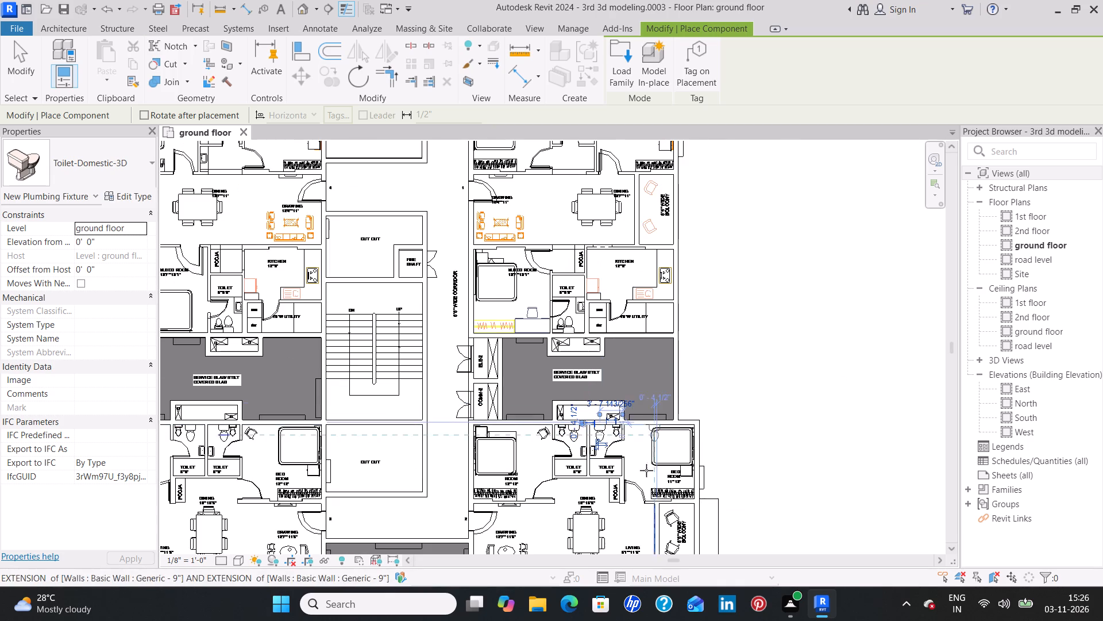
middle_drag(612, 498, 615, 346)
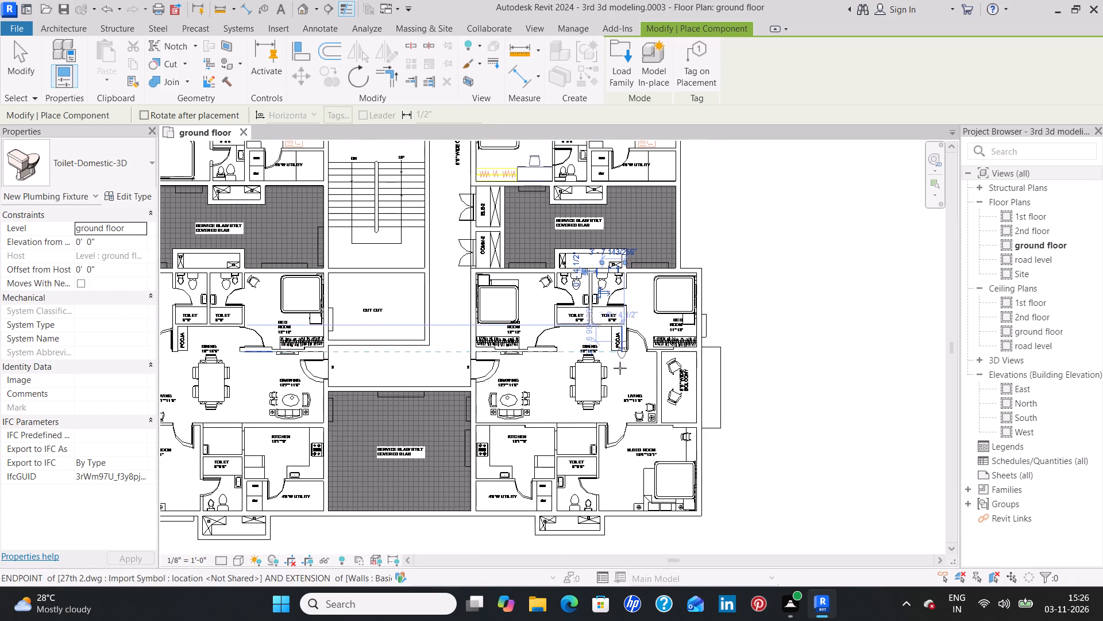
key(Escape)
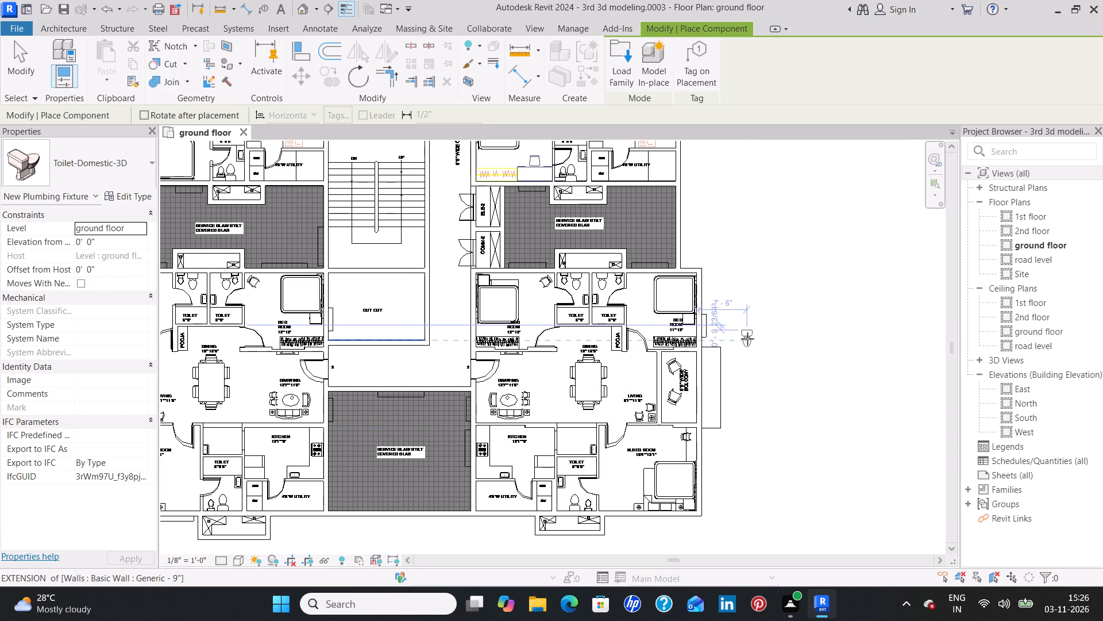
key(Escape)
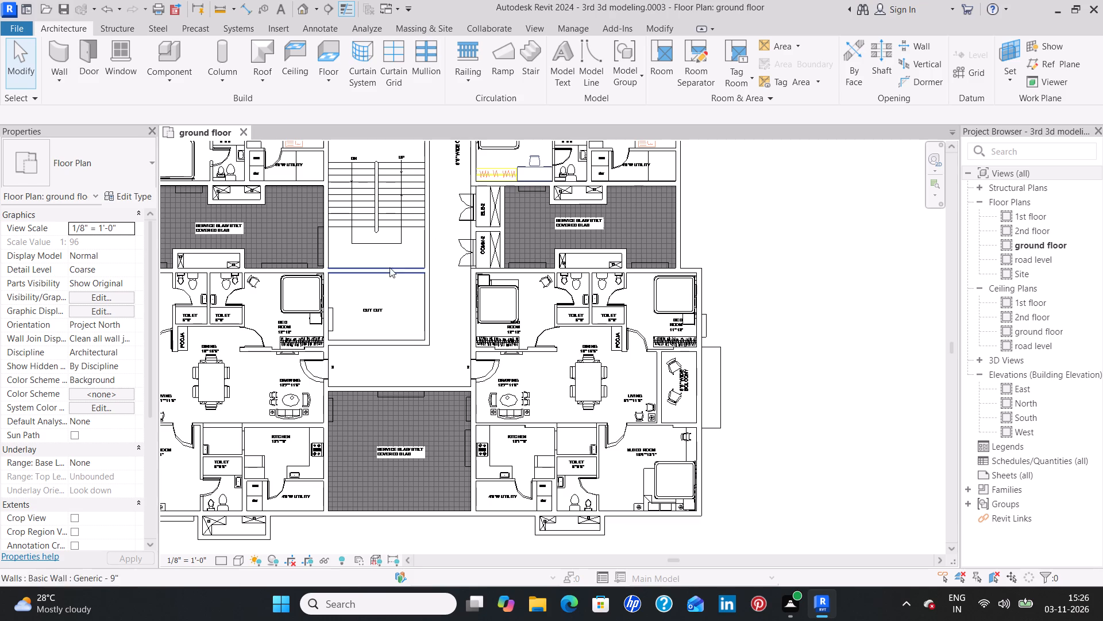
Place a 20" x 18" Sink Vanity-Square over the drawn basin in entrance 8's eastern 5'*8' toilet, rotated with its faucet against the shared partition.
middle_drag(377, 221, 488, 538)
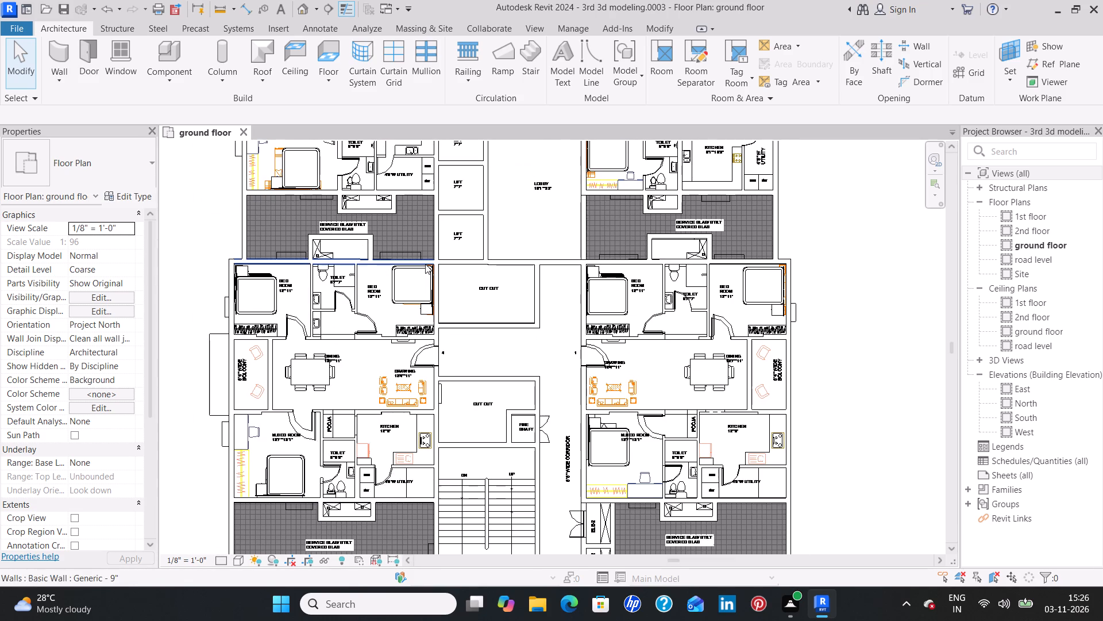
middle_drag(414, 248, 461, 521)
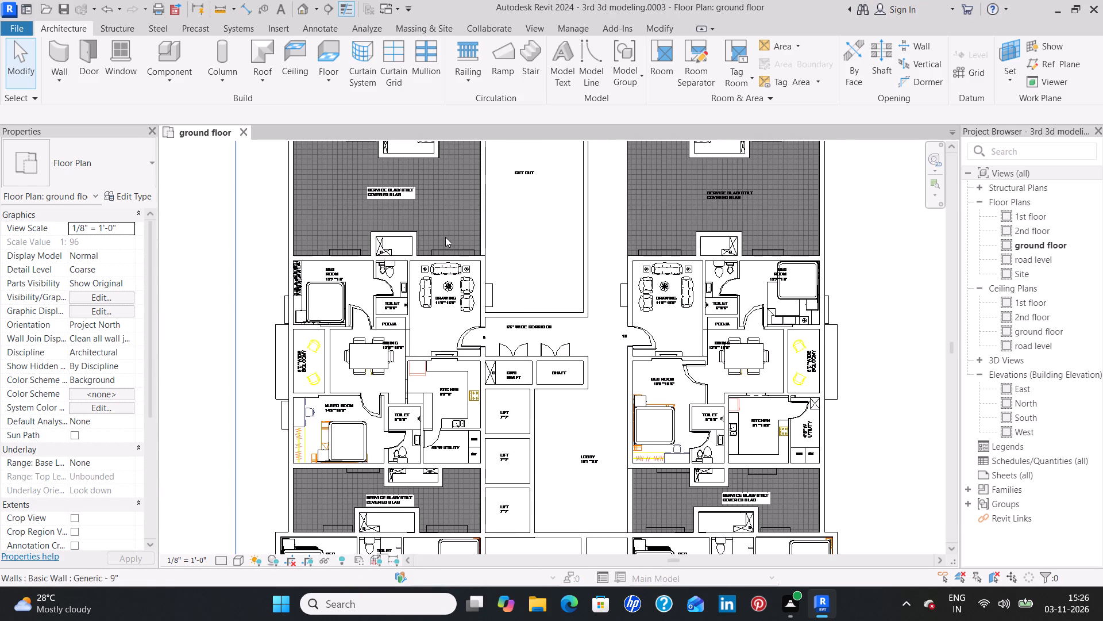
middle_drag(445, 237, 449, 479)
middle_drag(421, 252, 442, 381)
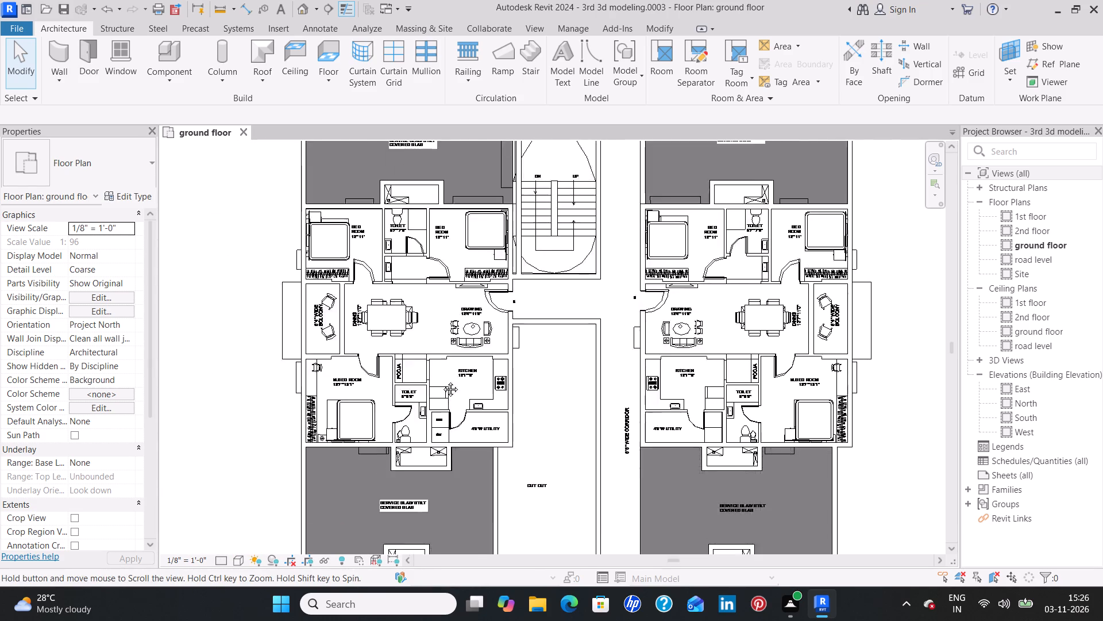
middle_drag(442, 381, 458, 421)
middle_drag(433, 241, 421, 493)
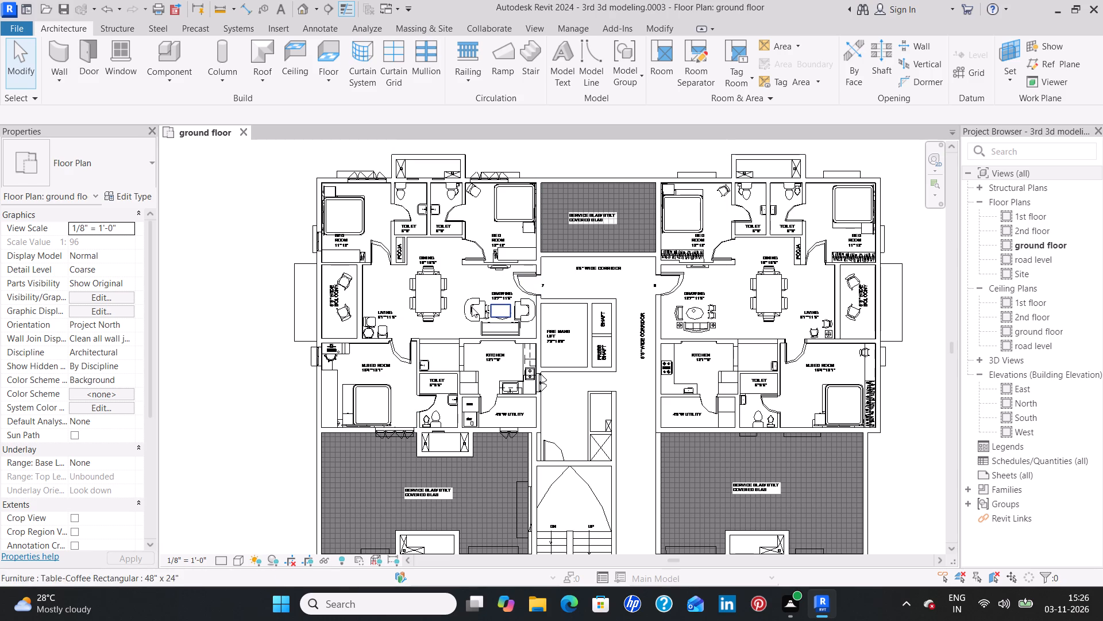
click(438, 212)
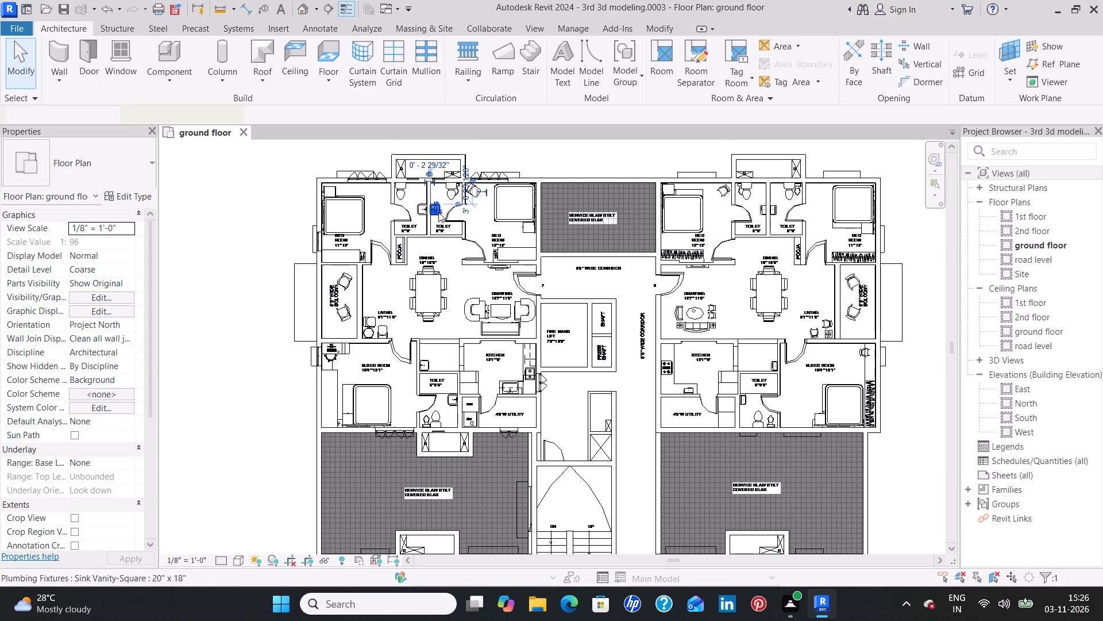
text(cs)
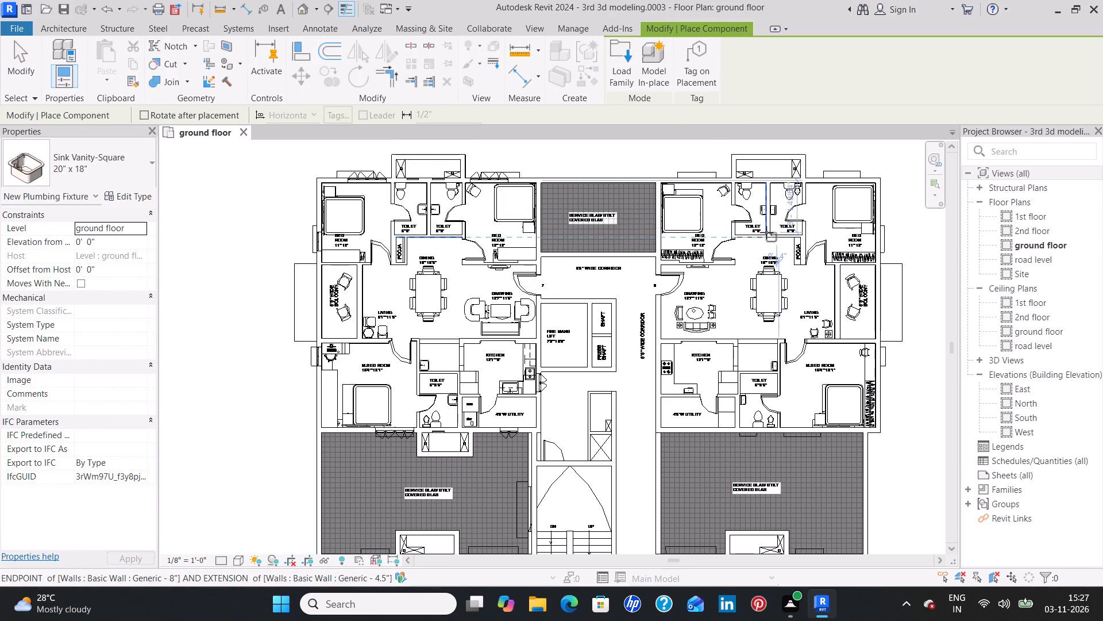
middle_drag(769, 214, 507, 221)
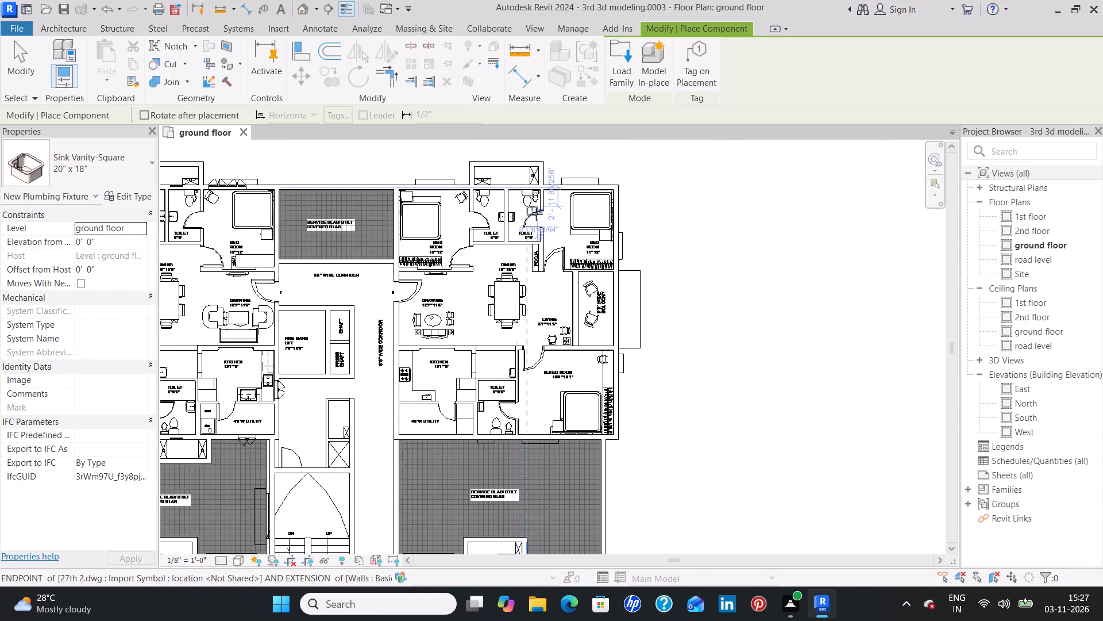
scroll(534, 214, up, 12)
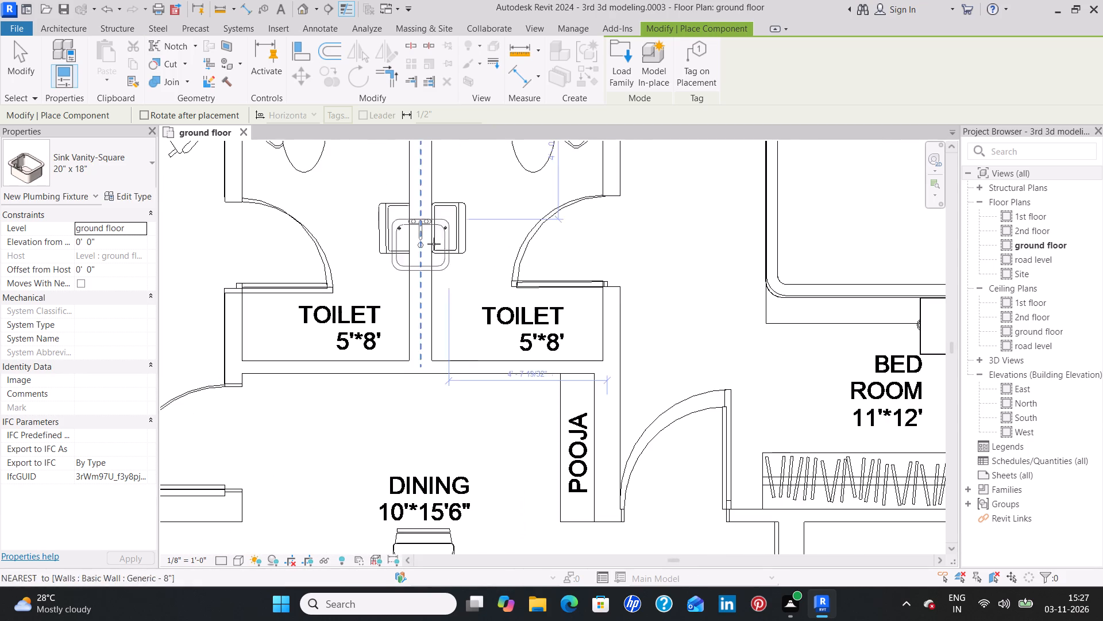
scroll(452, 235, up, 3)
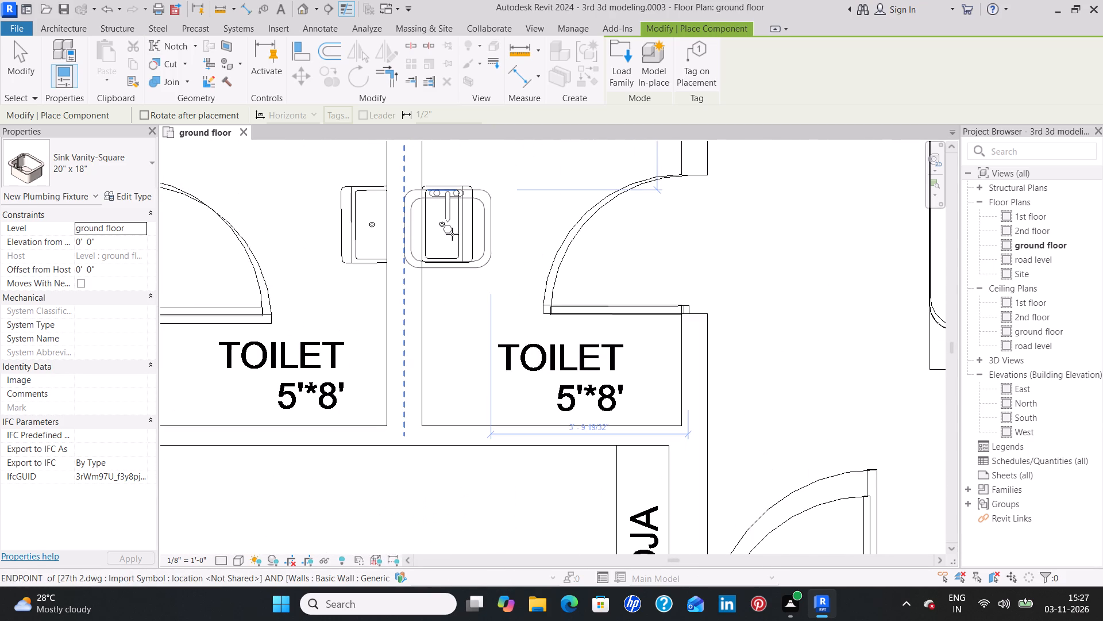
key(space)
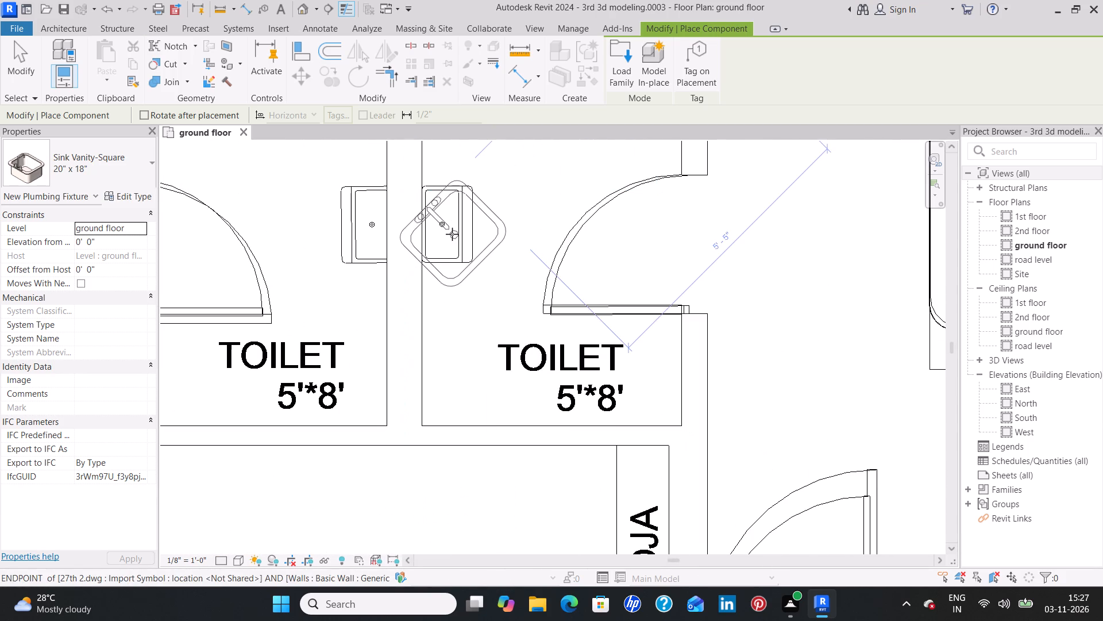
key(space)
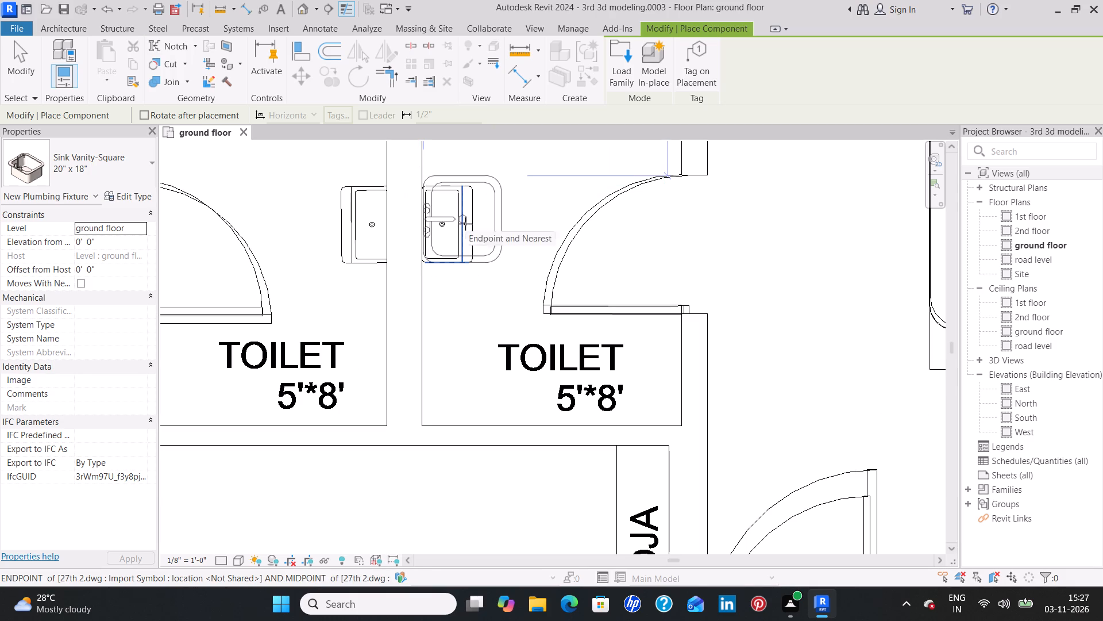
scroll(462, 223, up, 4)
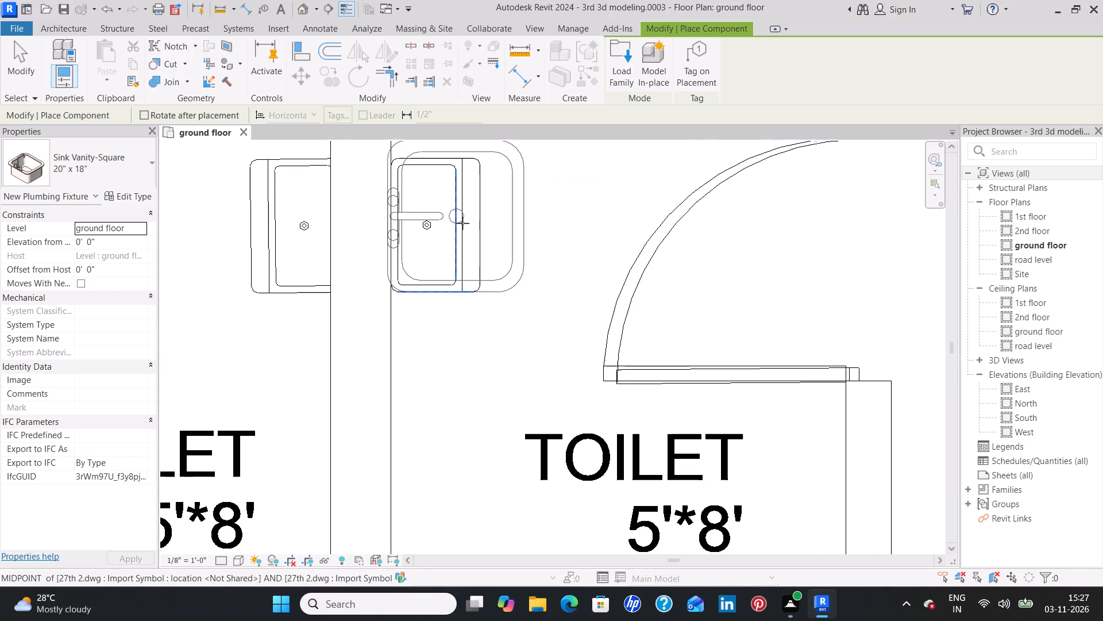
middle_drag(465, 227, 484, 292)
scroll(485, 296, up, 1)
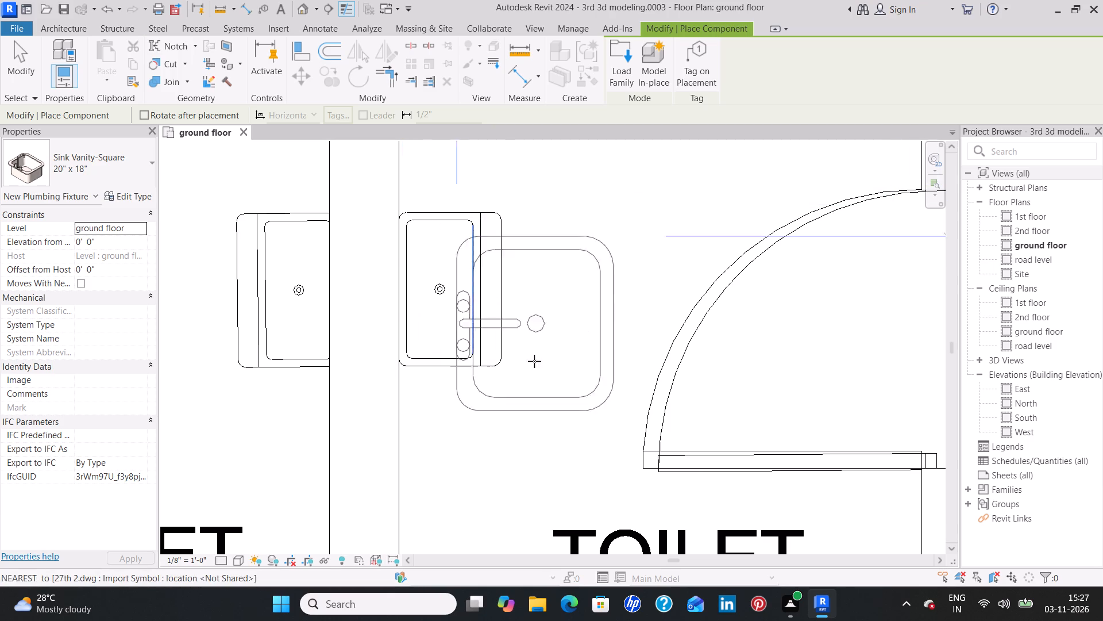
scroll(469, 290, up, 3)
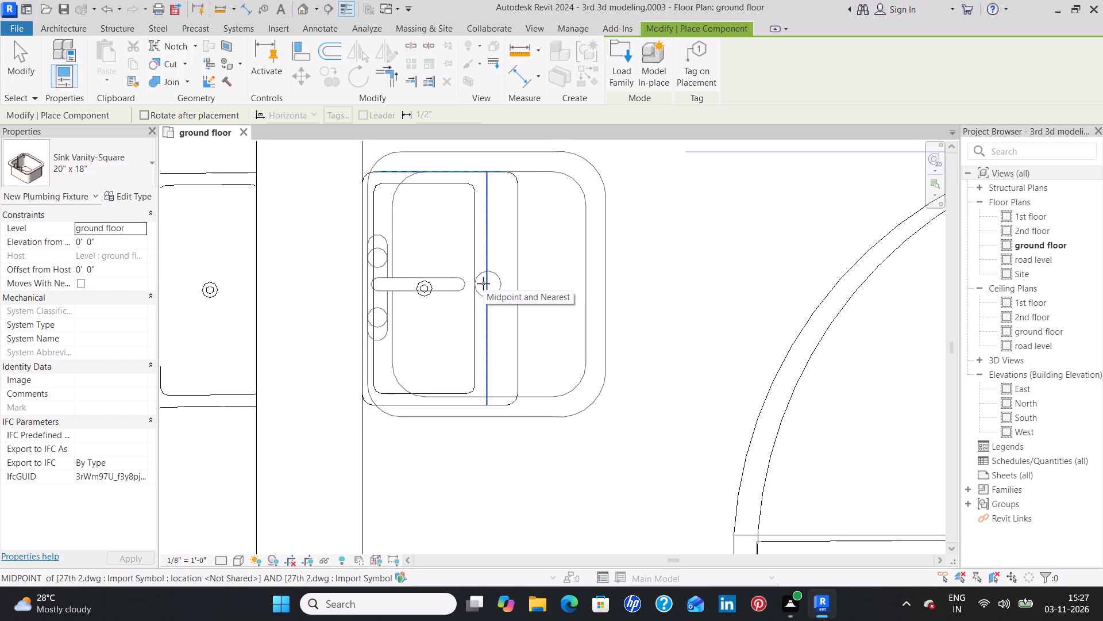
click(483, 283)
Place a matching Sink Vanity-Square in entrance 8's western 5'*8' toilet, faucet facing the shared partition and aligned with the eastern basin, and end placement.
scroll(354, 303, down, 3)
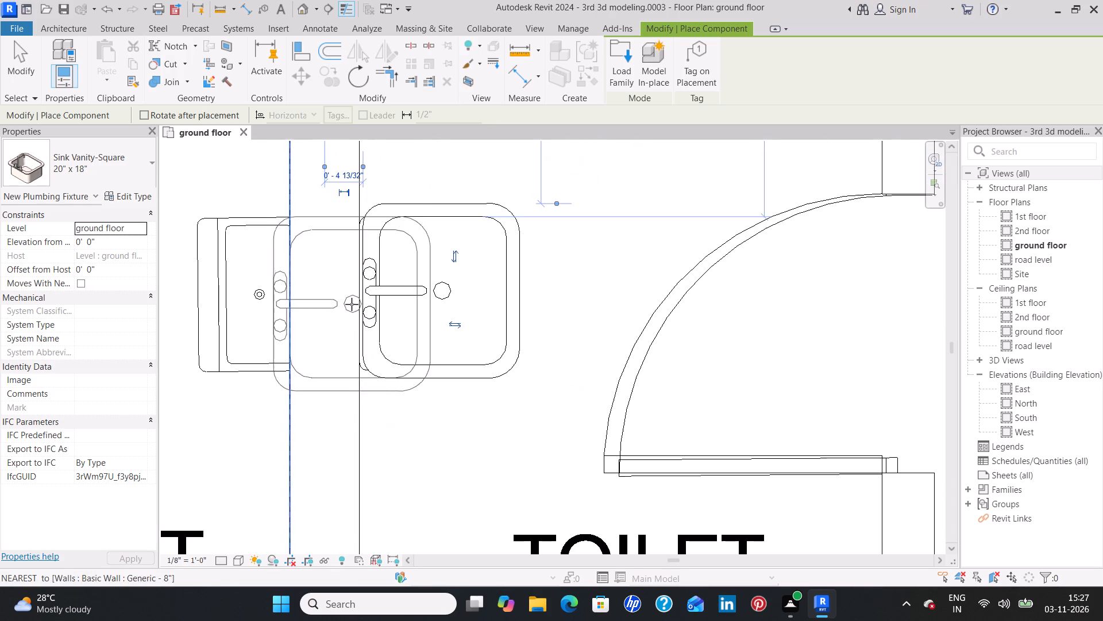
middle_drag(348, 302, 502, 307)
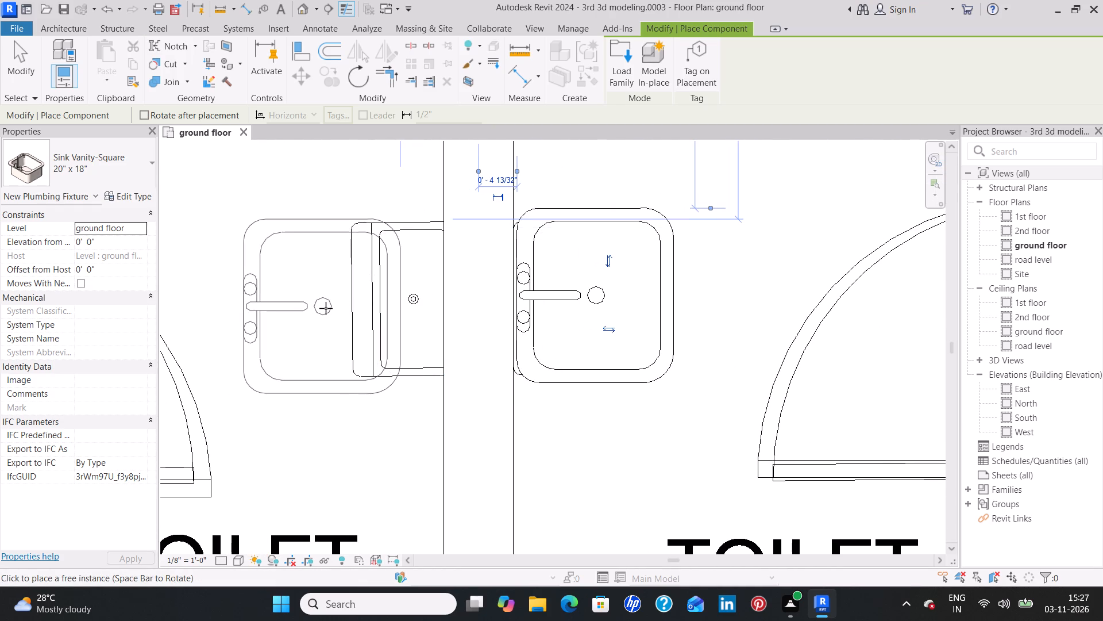
key(space)
key(space)
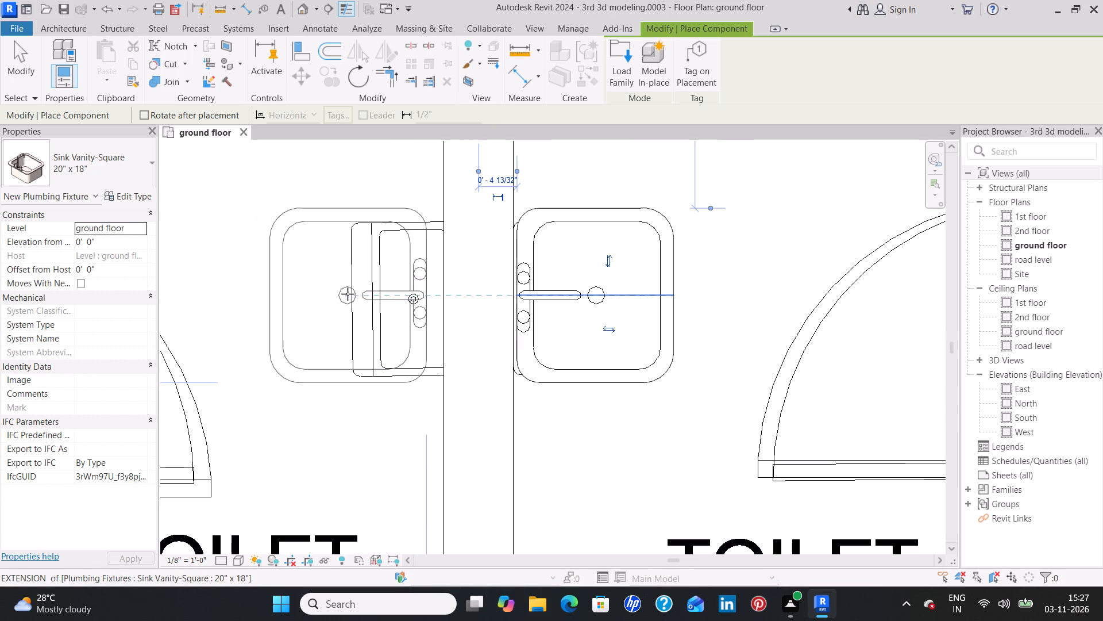
click(363, 292)
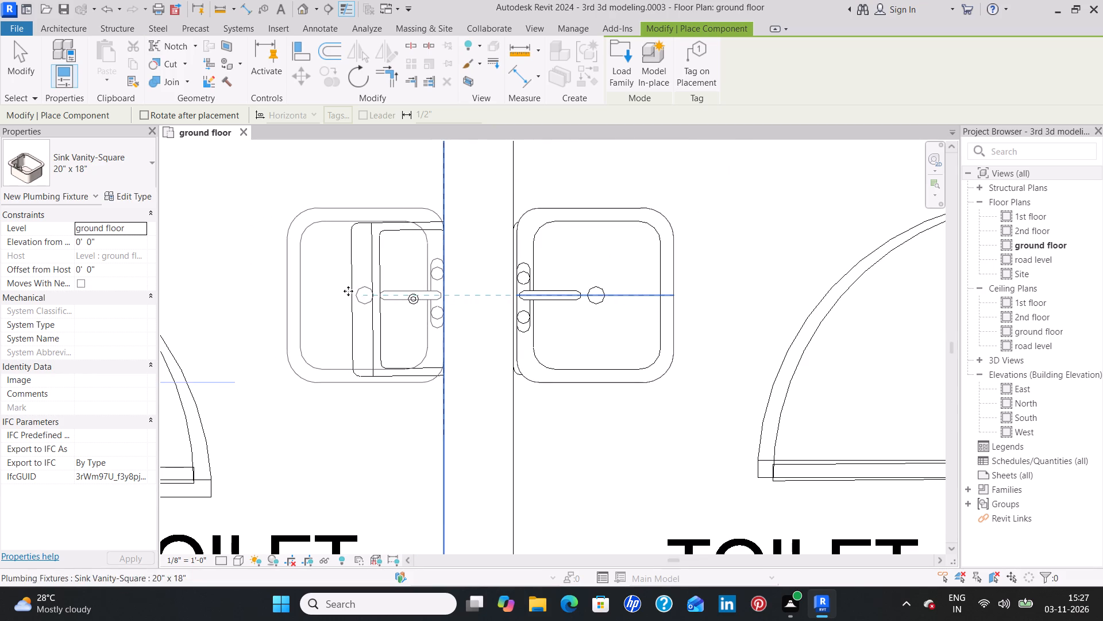
key(Escape)
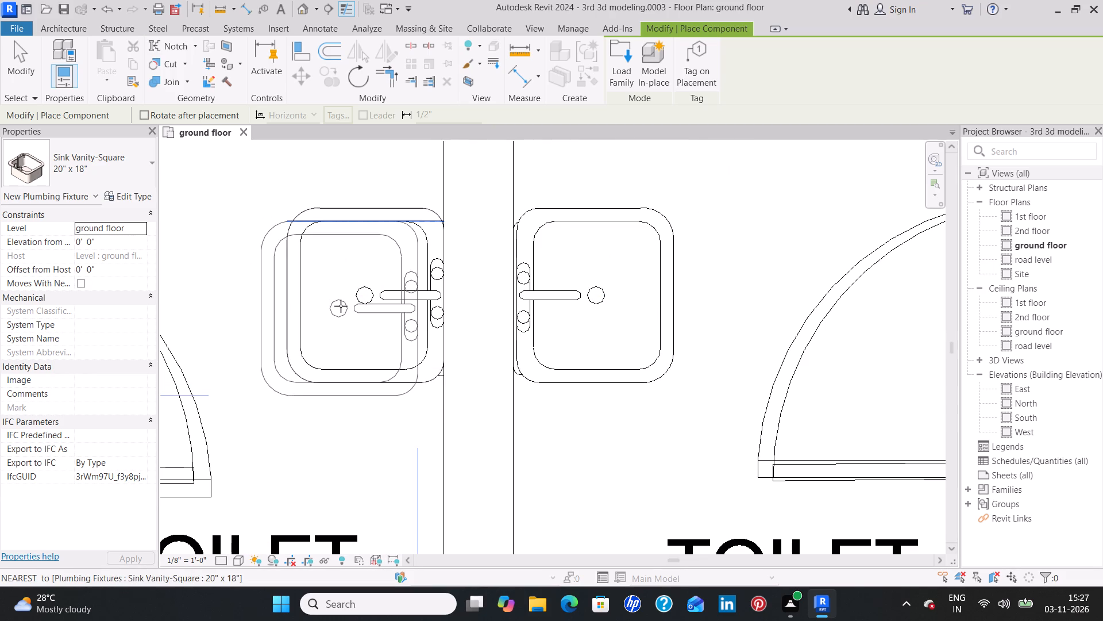
key(Escape)
Nudge the eastern toilet's basin west until its back edge sits flush with the shared partition.
click(533, 285)
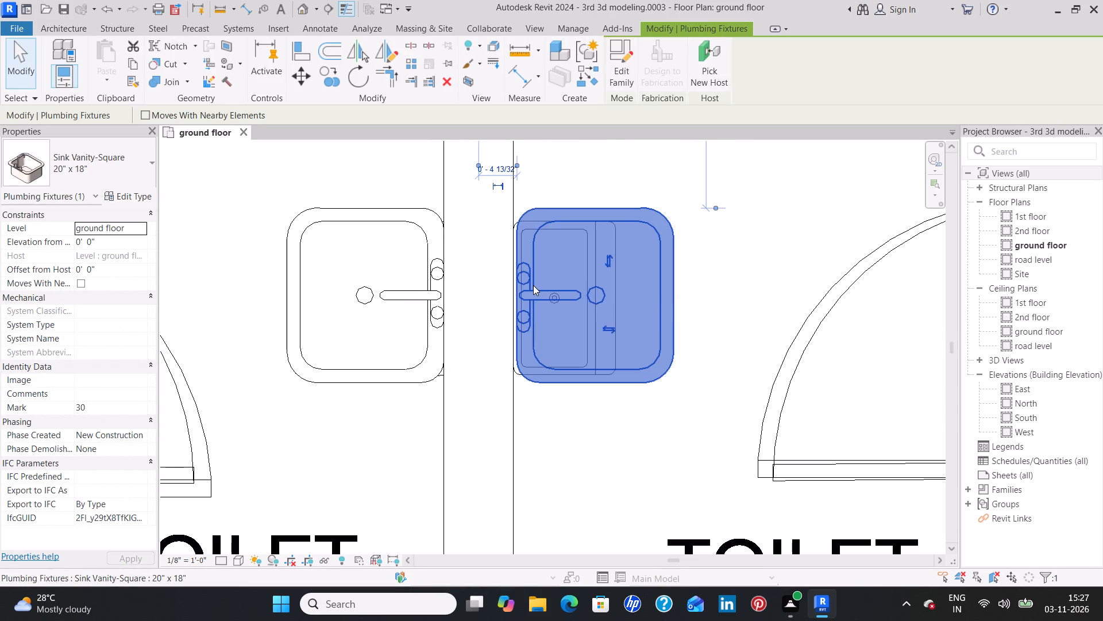
scroll(531, 286, up, 8)
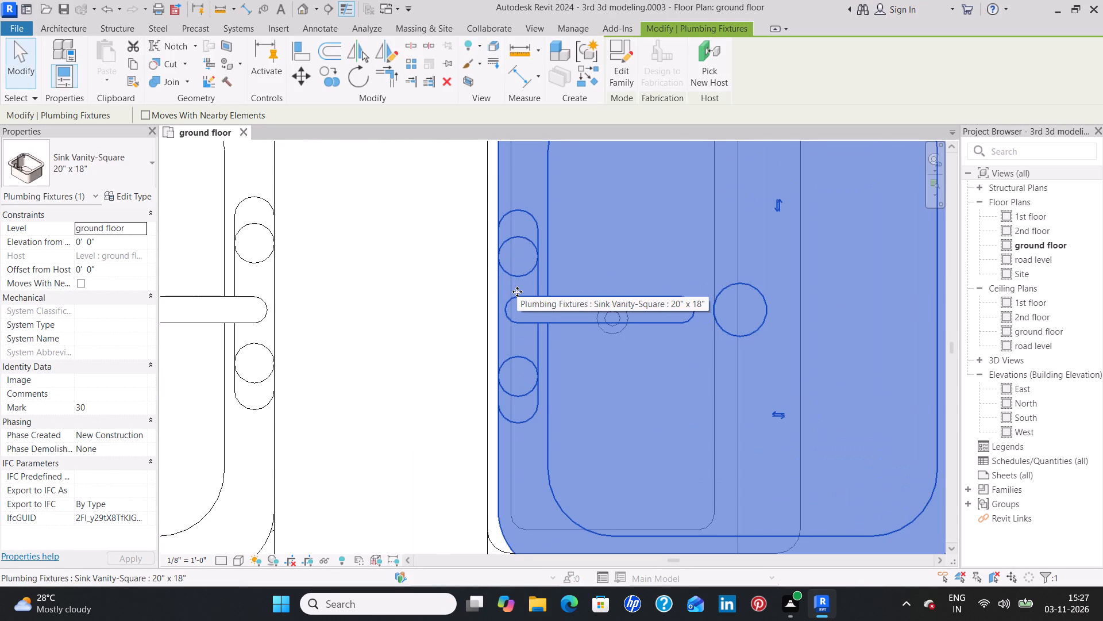
key(Left)
key(Left)
key(Left)
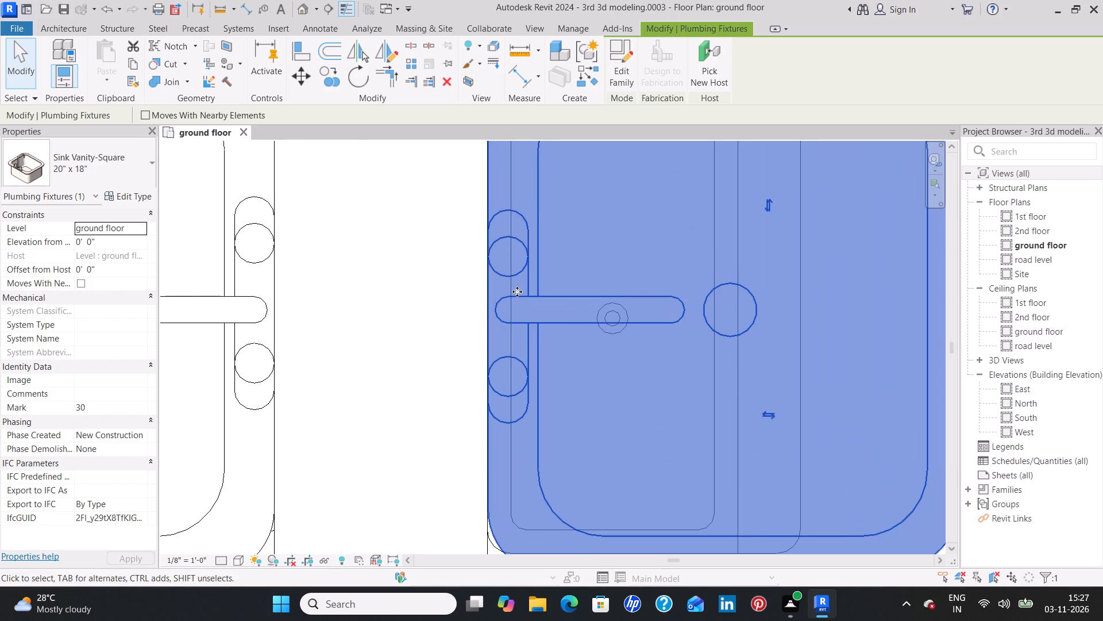
Place a Sink Vanity-Square over the drawn basin in entrance 8's alcove north of the 6'*8'6" toilet, faucet rotated to the east wall, and end placement.
text(cs)
scroll(511, 294, down, 5)
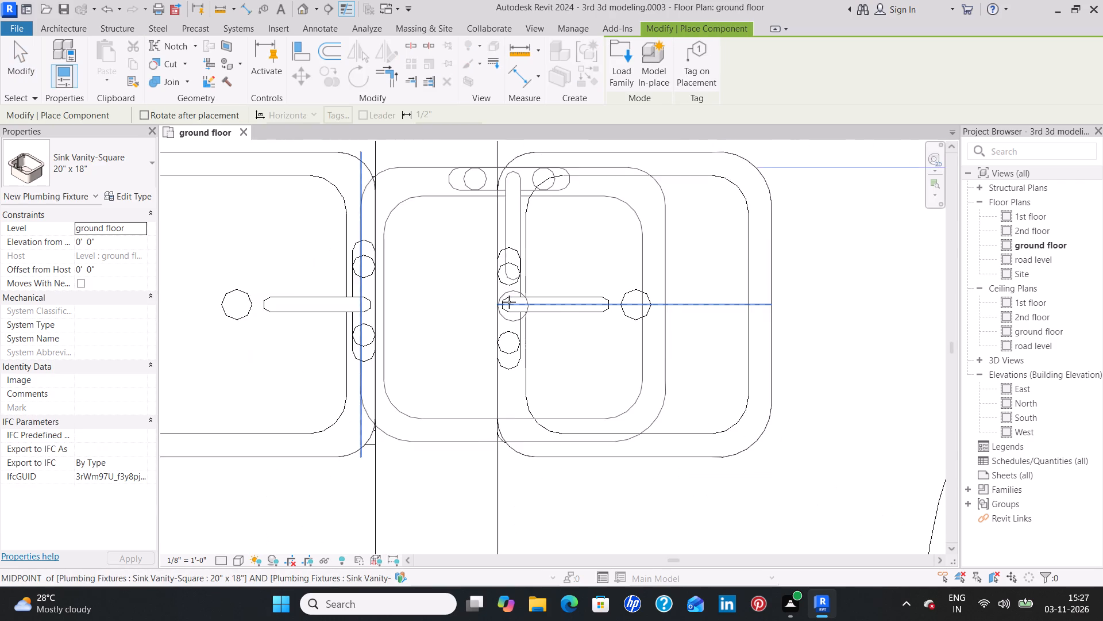
scroll(509, 302, down, 5)
scroll(570, 408, down, 4)
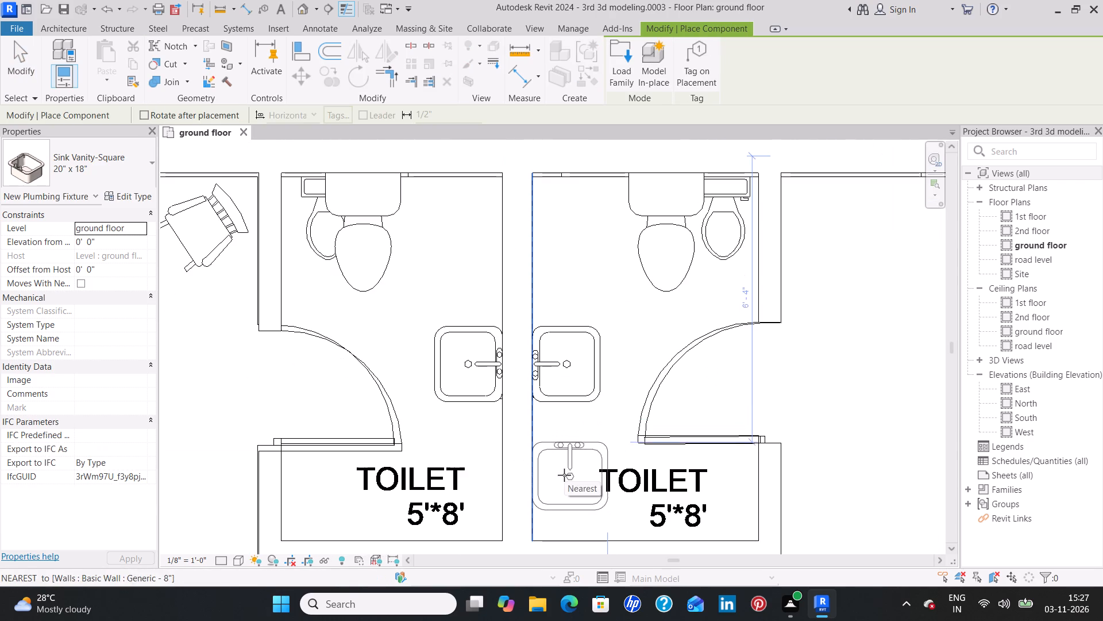
middle_drag(564, 475, 554, 259)
scroll(579, 409, down, 6)
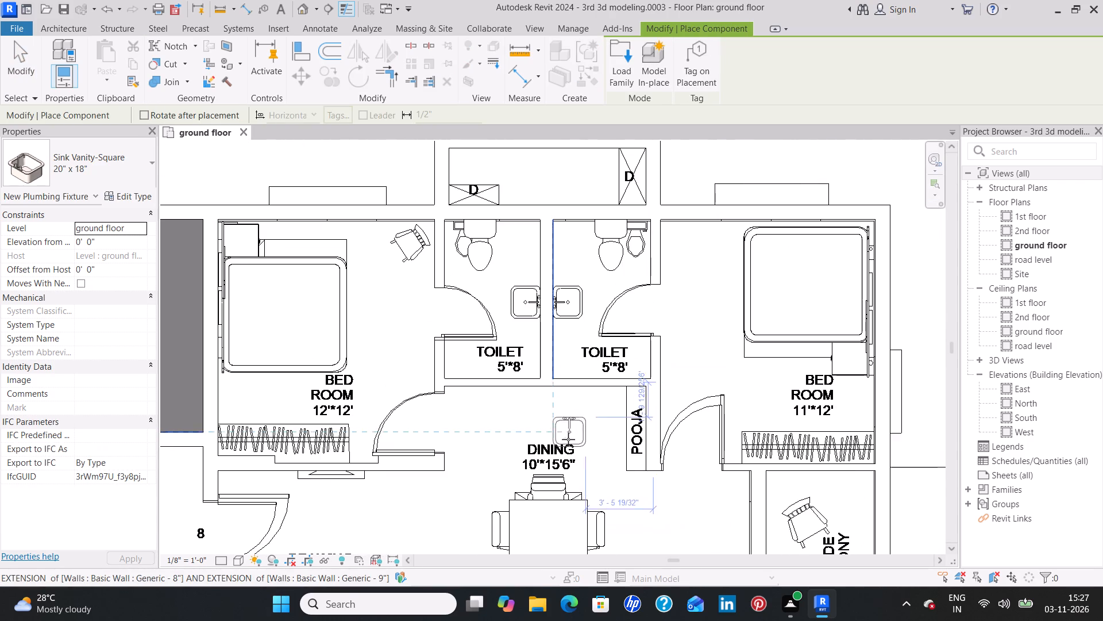
scroll(561, 454, down, 1)
middle_drag(557, 438, 547, 211)
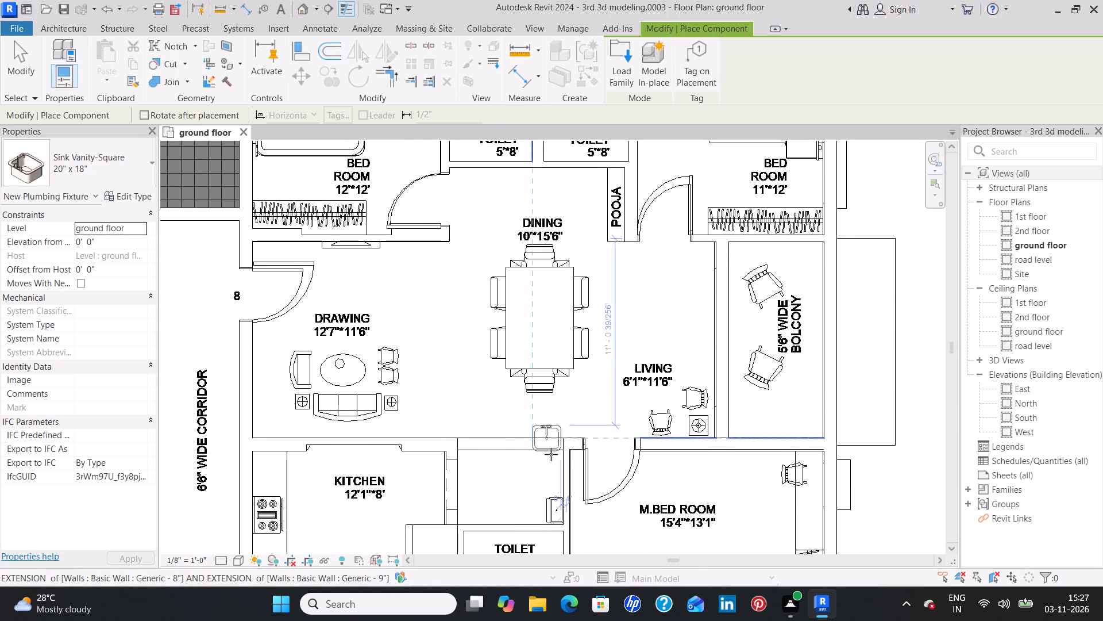
middle_drag(549, 456, 545, 309)
scroll(542, 348, up, 6)
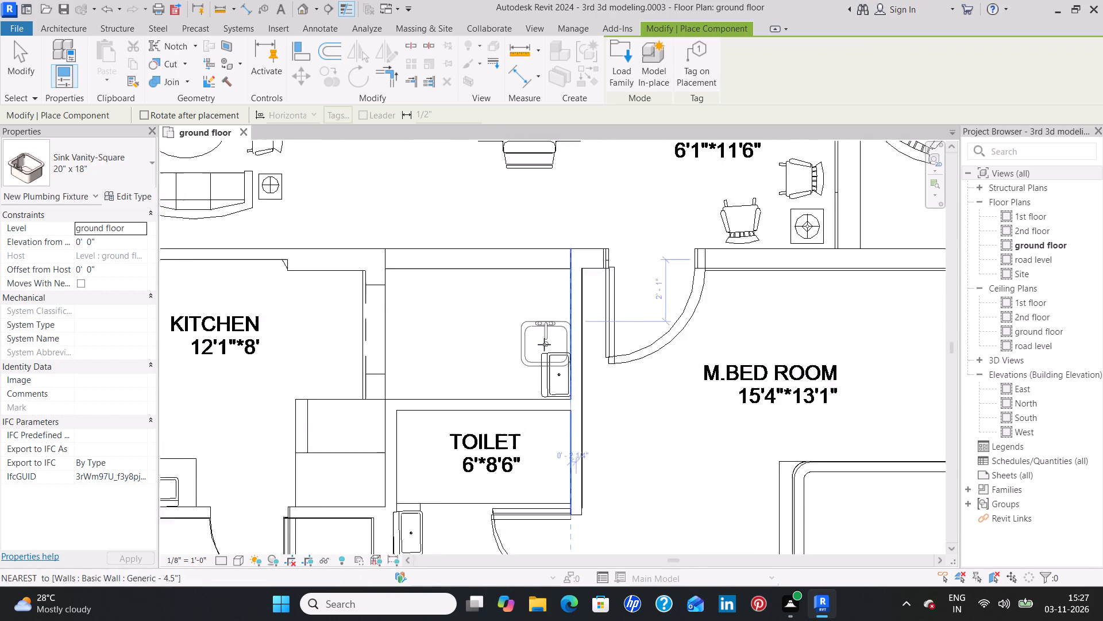
scroll(541, 345, up, 2)
key(space)
key(space)
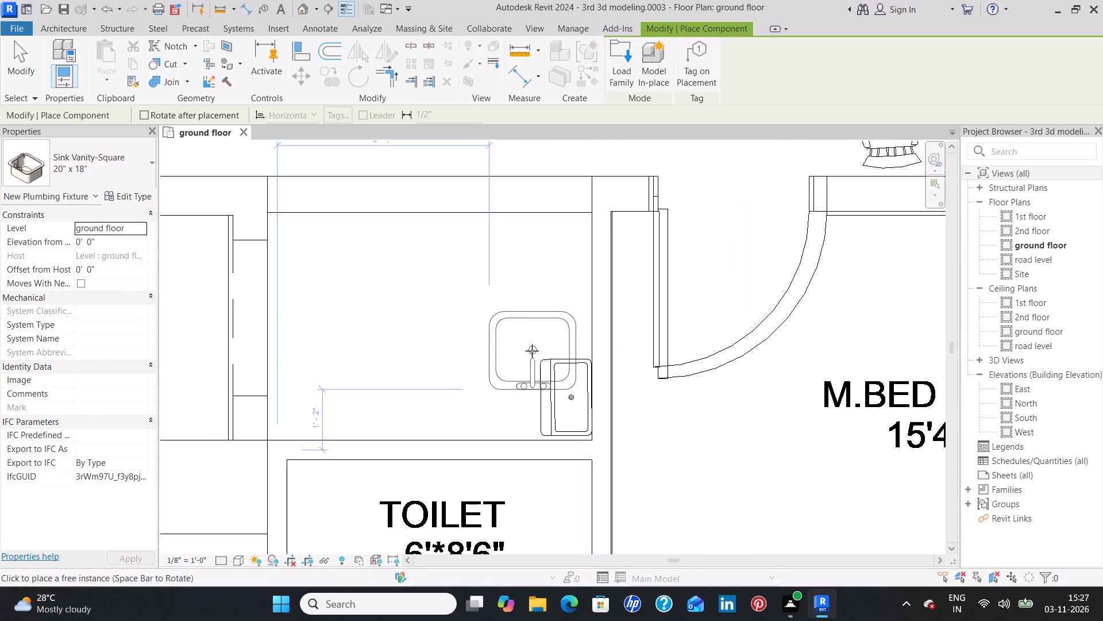
key(space)
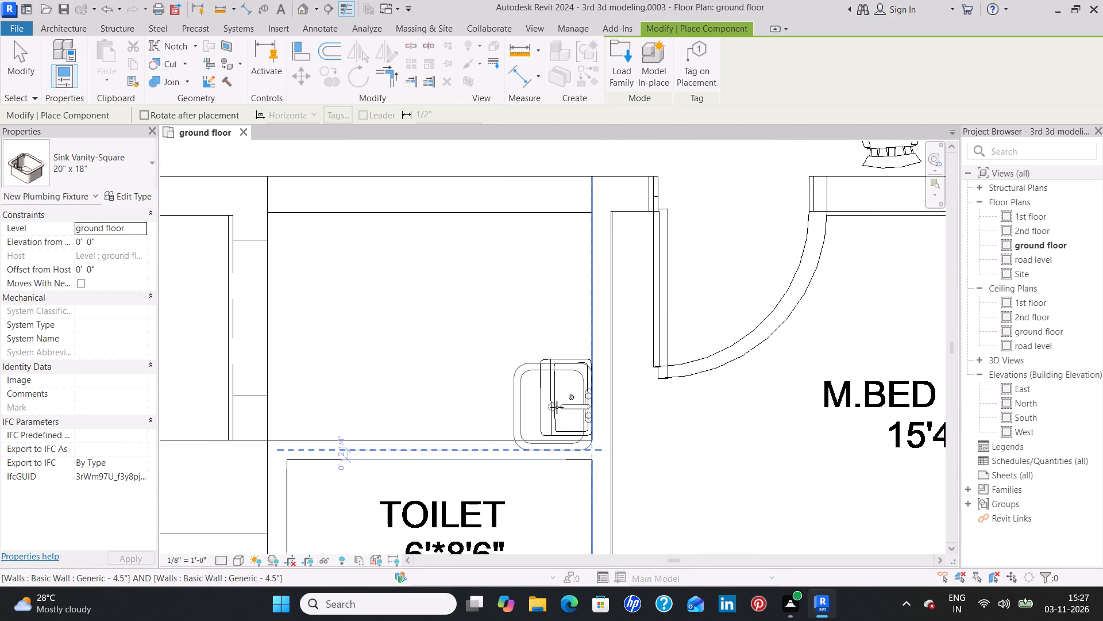
scroll(557, 407, up, 7)
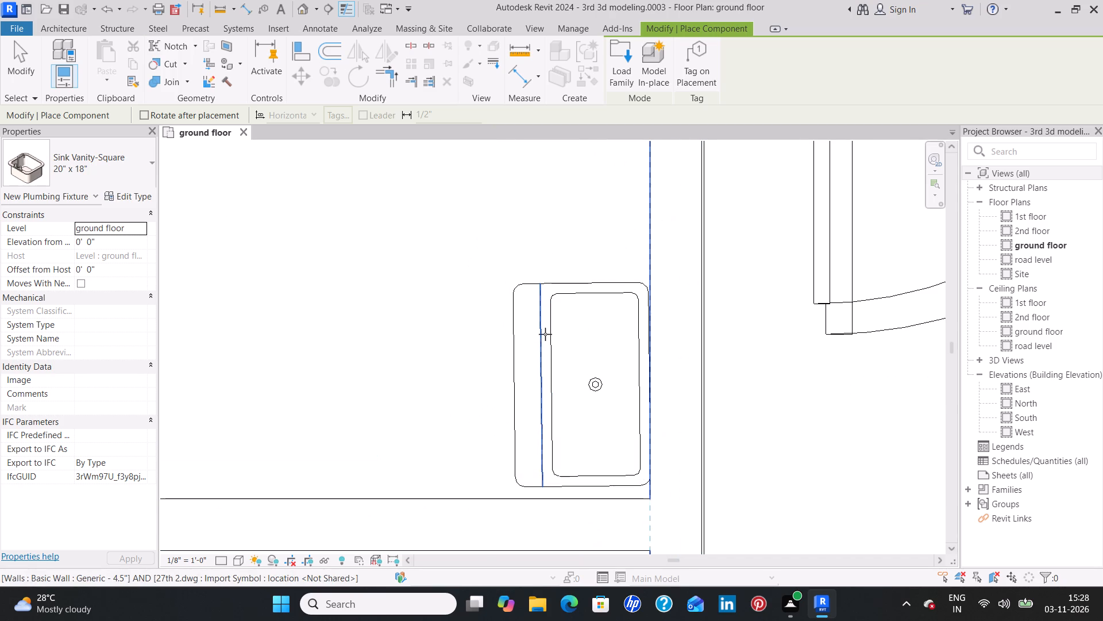
click(556, 363)
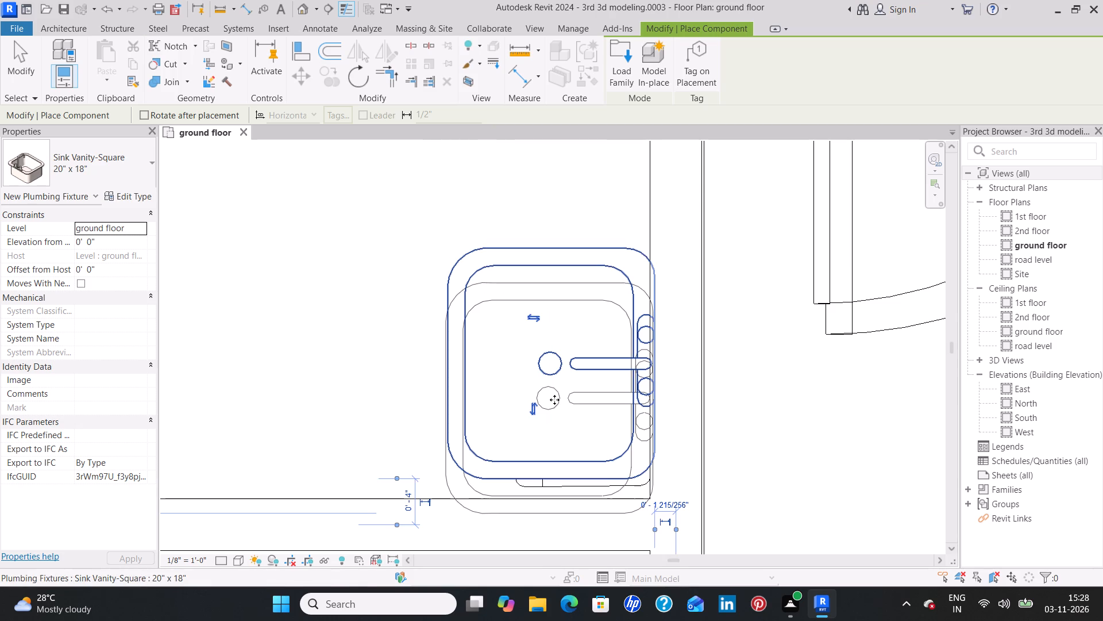
key(Escape)
key(Escape)
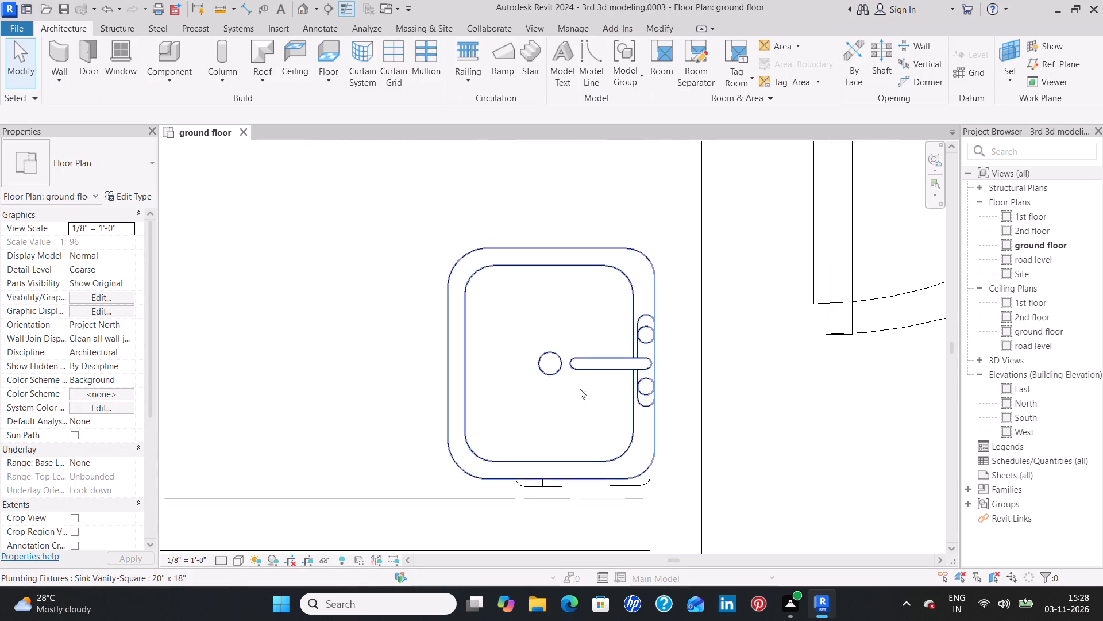
Nudge the alcove basin west until flush with the east wall's face, and slightly south toward the drawn basin's lower edge.
click(612, 358)
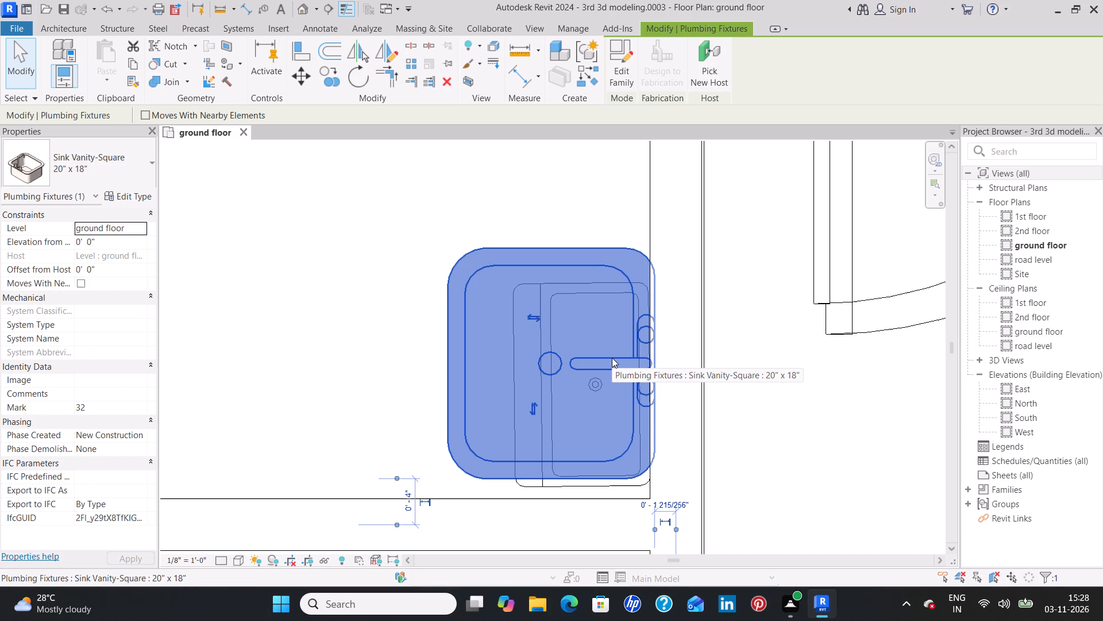
key(Left)
key(Left)
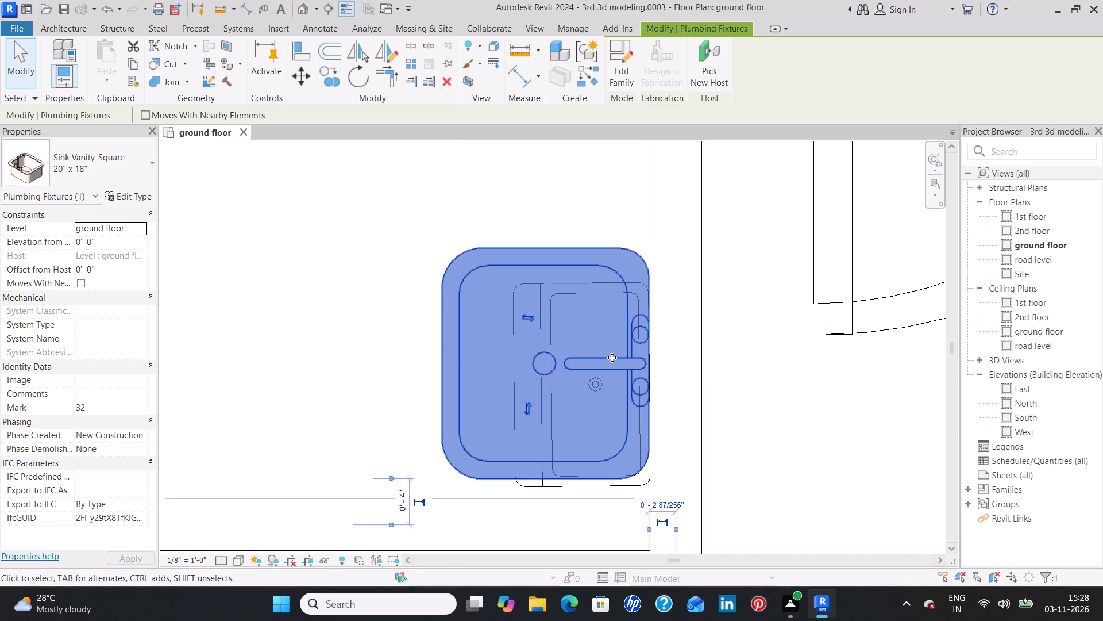
key(Down)
key(Down)
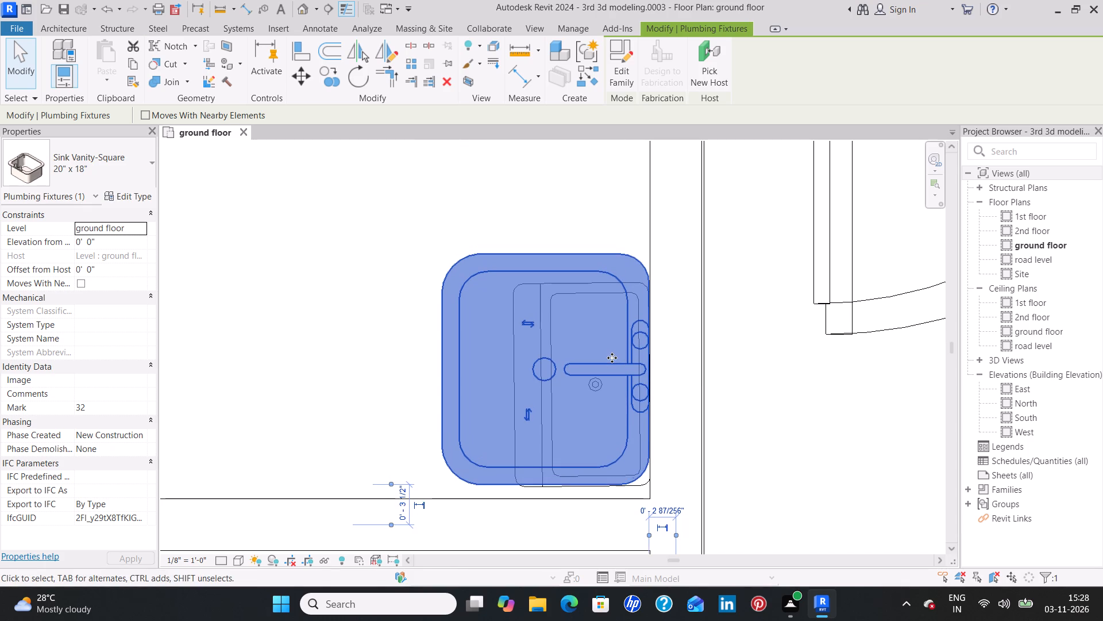
Nudge the alcove basin slightly south to the drawn basin's lower edge and east until its back sits flush with the east wall's face.
key(Down)
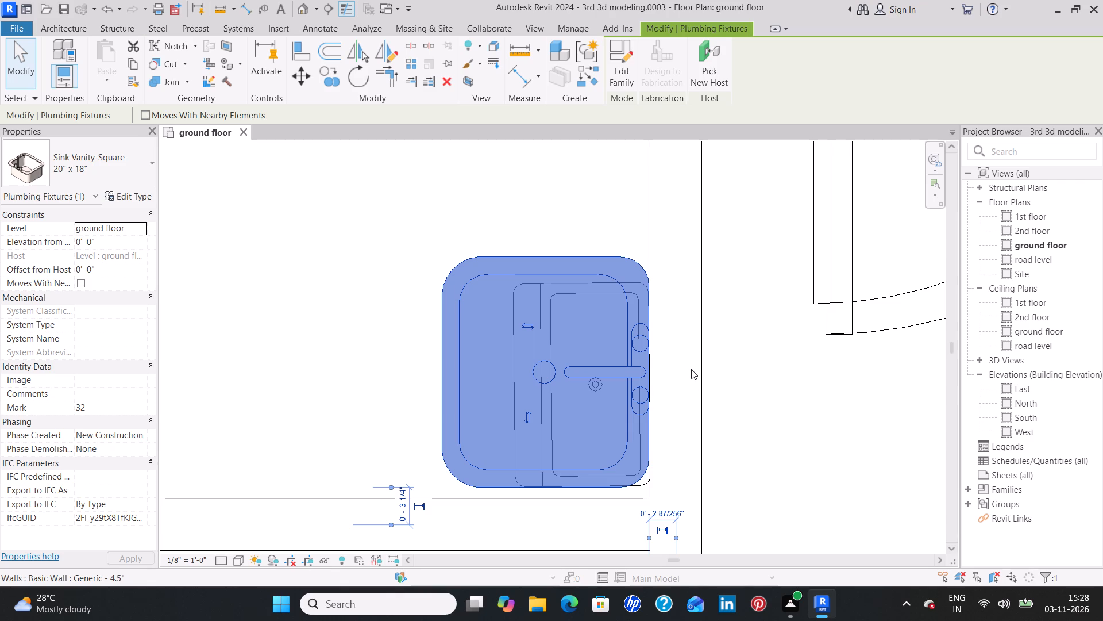
scroll(691, 369, up, 11)
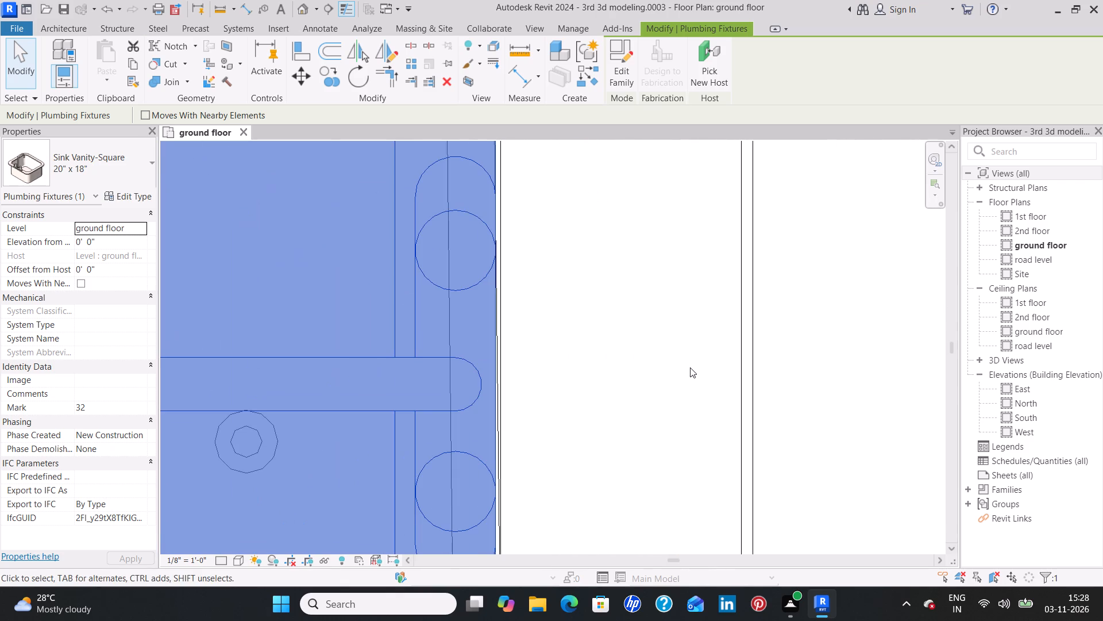
key(Right)
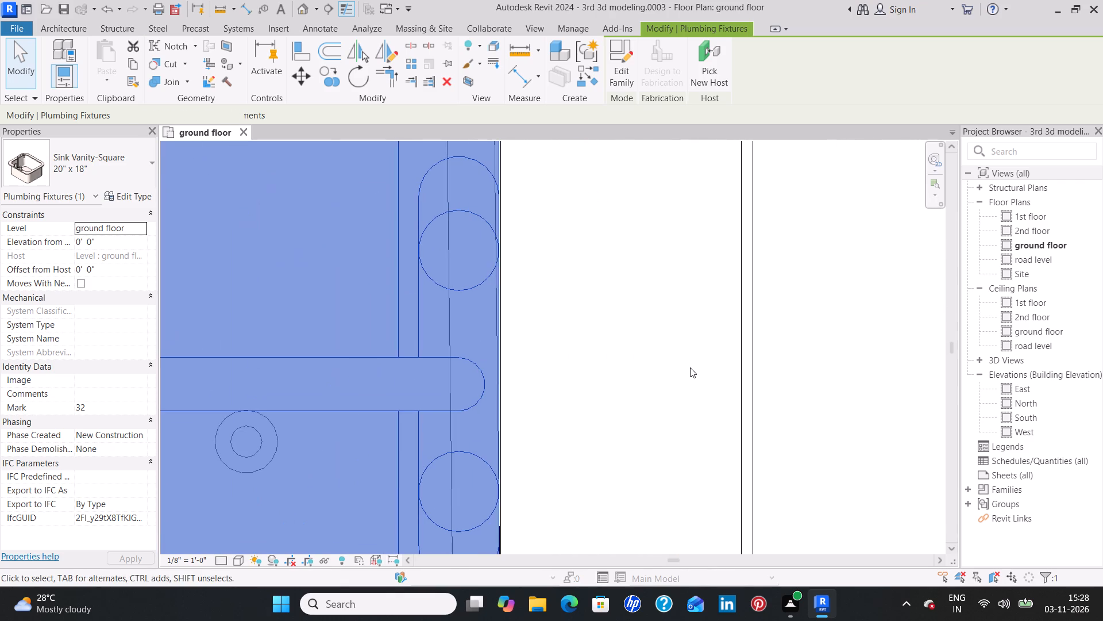
key(Right)
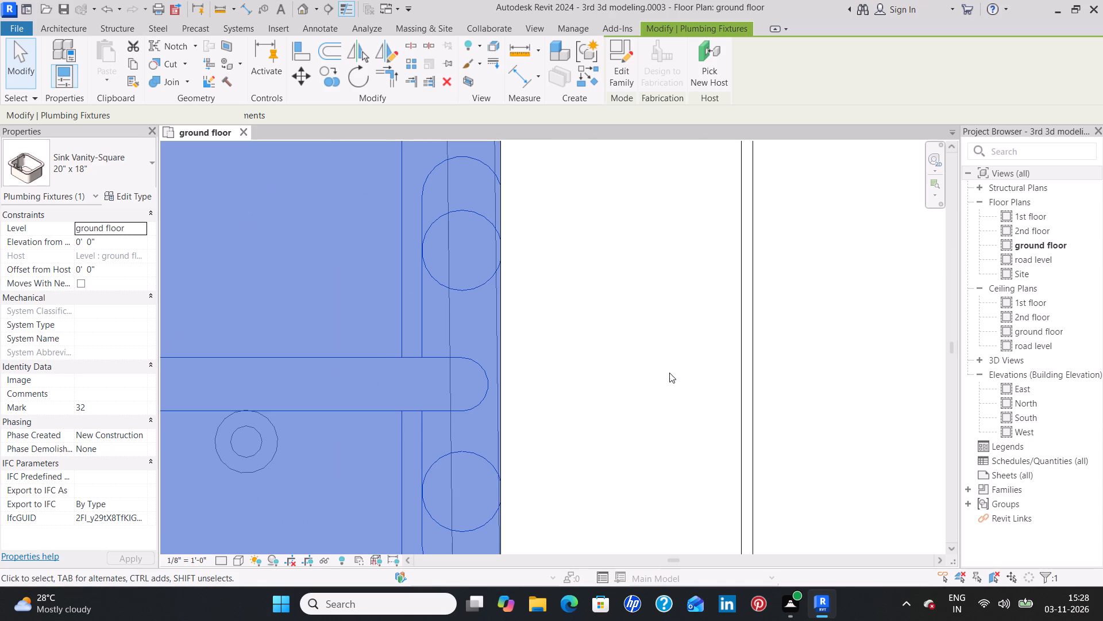
Place a Sink Vanity-Square over the drawn basin in entrance 8's 6'*8'6" toilet, faucet rotated to the west wall, and end placement.
scroll(643, 389, down, 6)
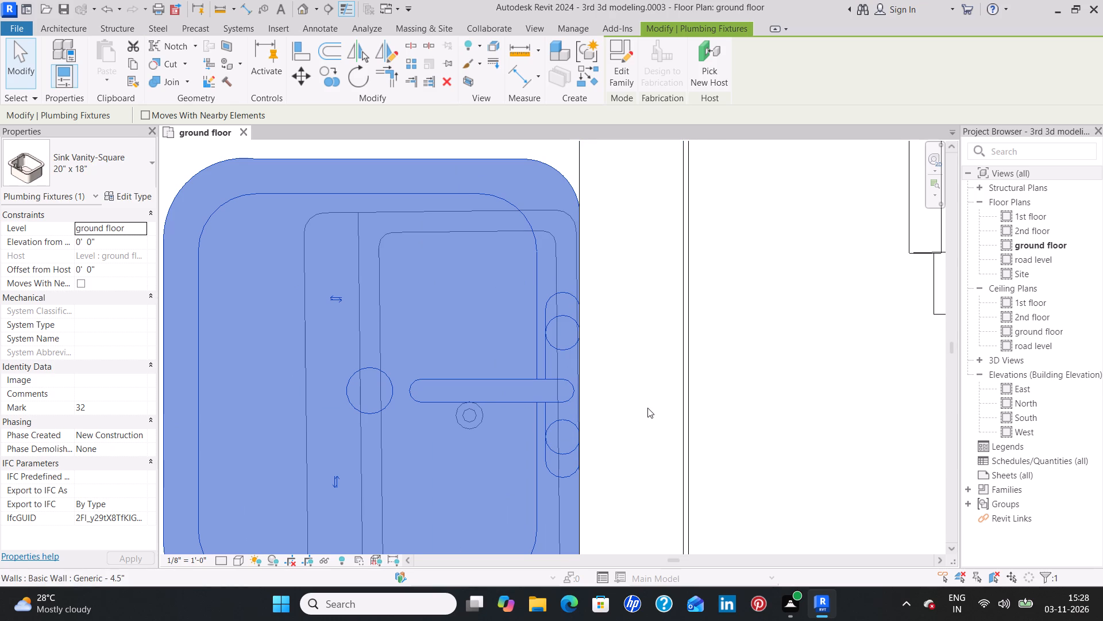
text(cs)
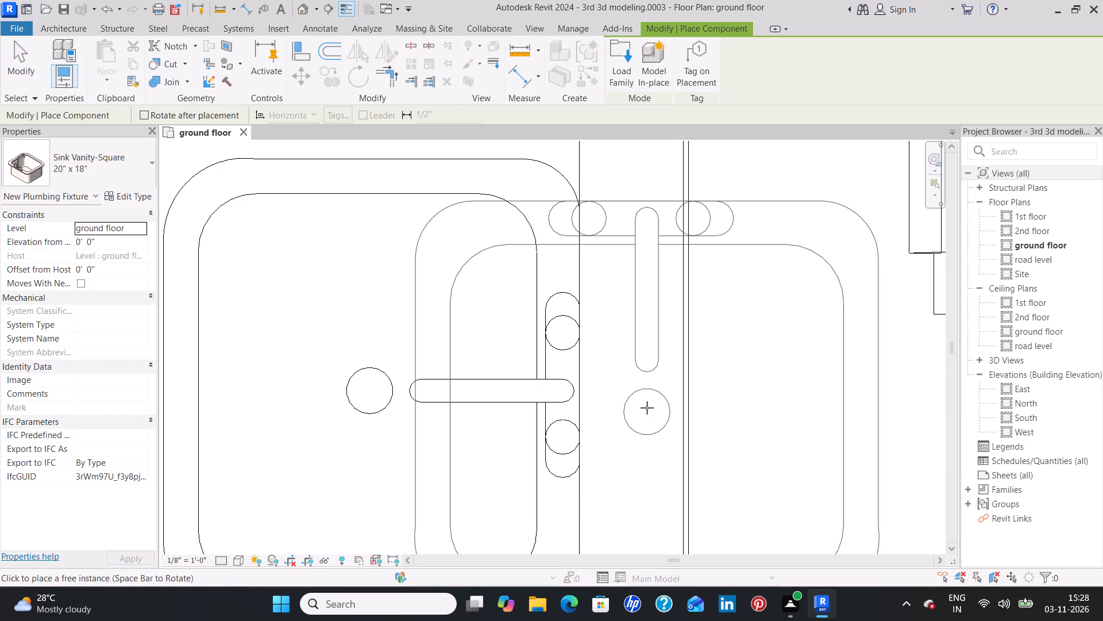
scroll(647, 408, down, 12)
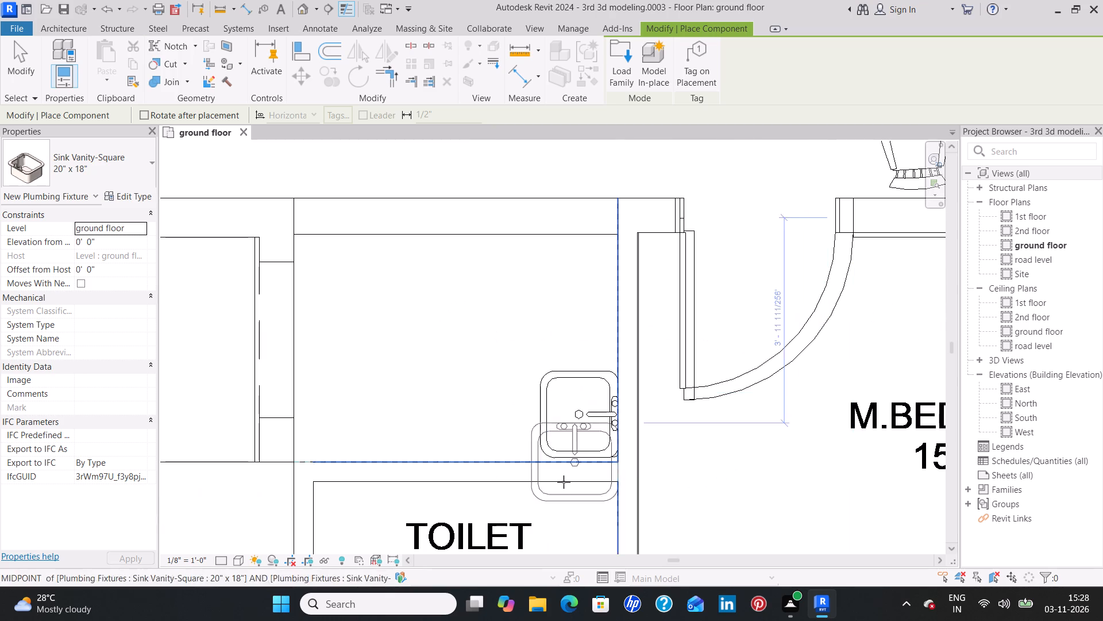
middle_drag(547, 500, 548, 273)
scroll(546, 499, down, 1)
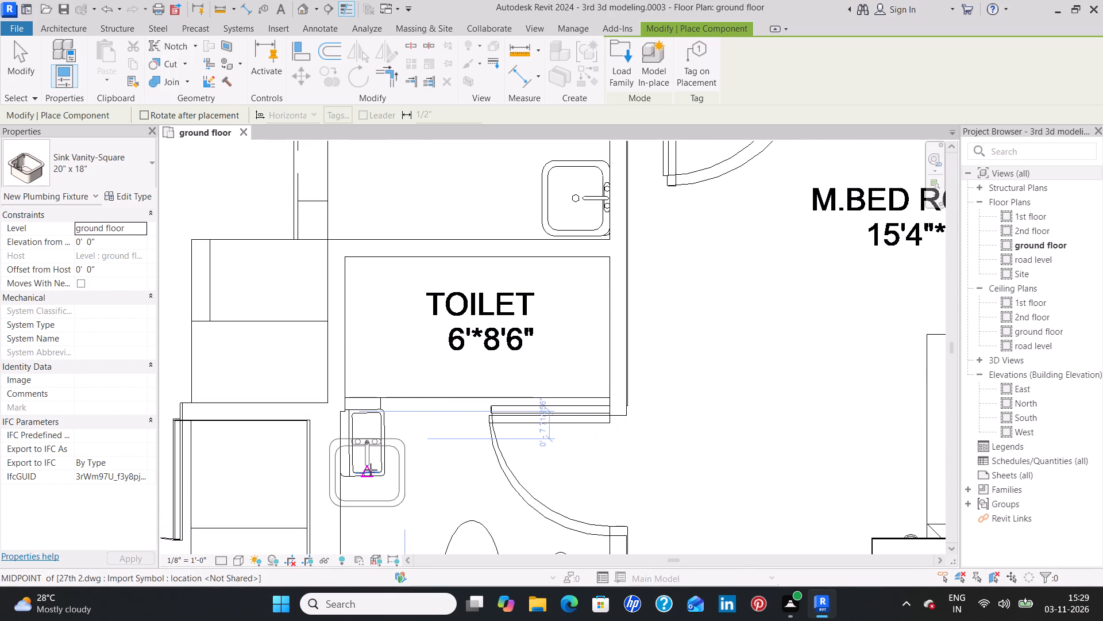
middle_drag(373, 469, 411, 425)
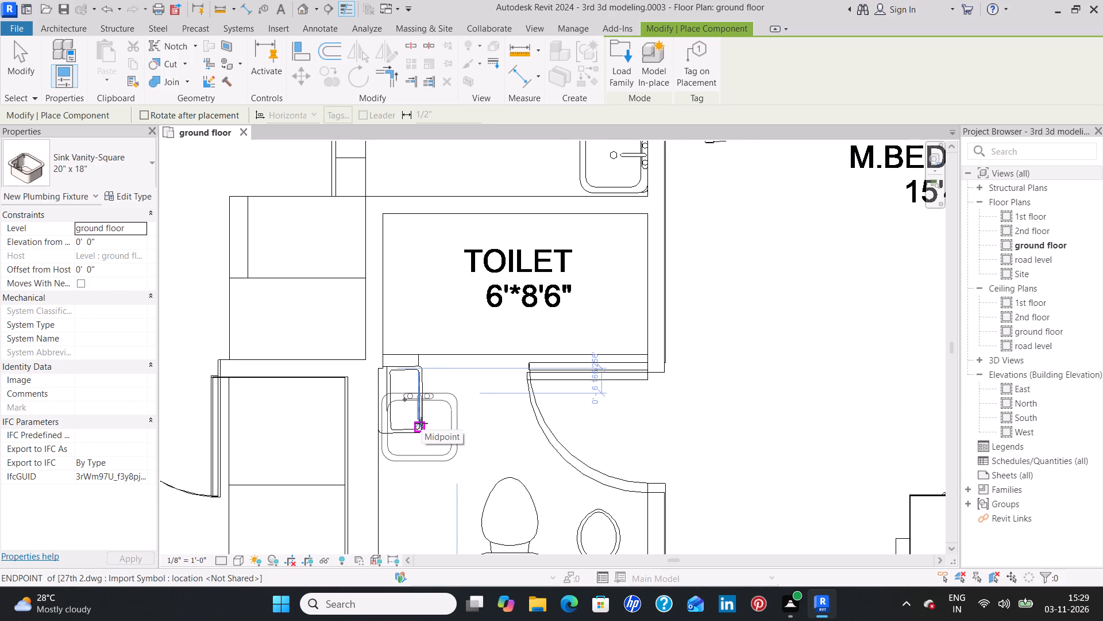
key(space)
key(space)
key(space)
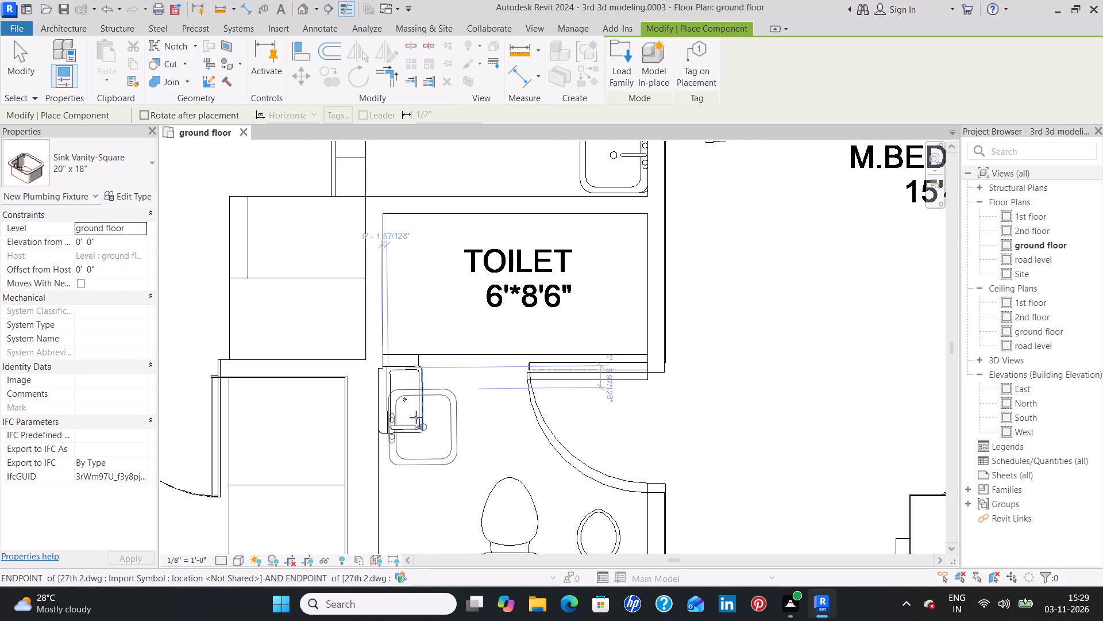
scroll(404, 415, up, 7)
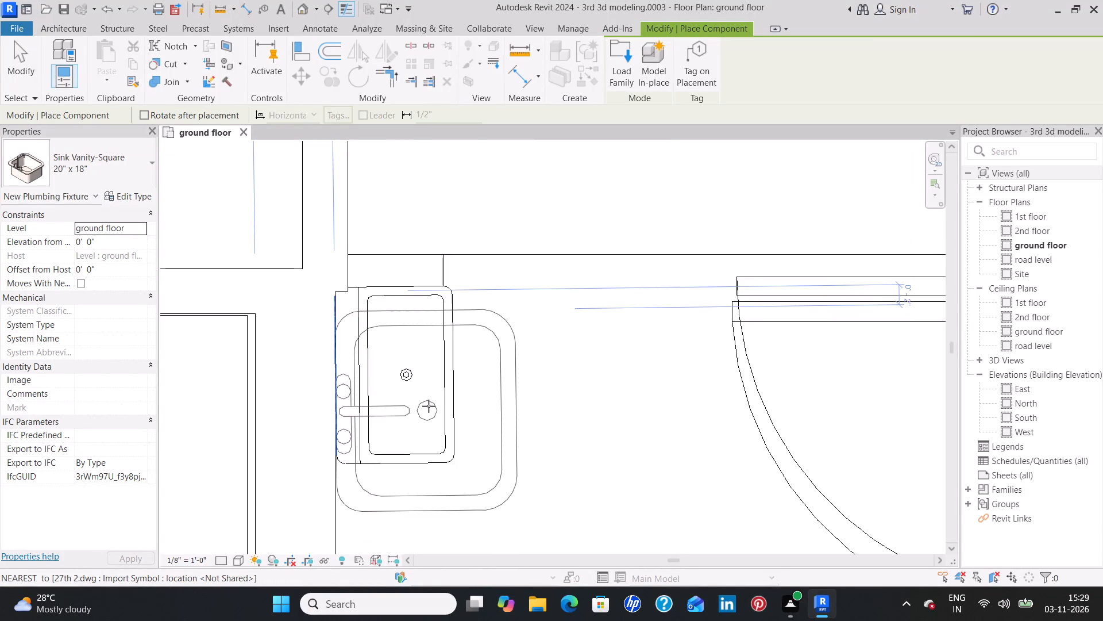
click(428, 406)
key(Escape)
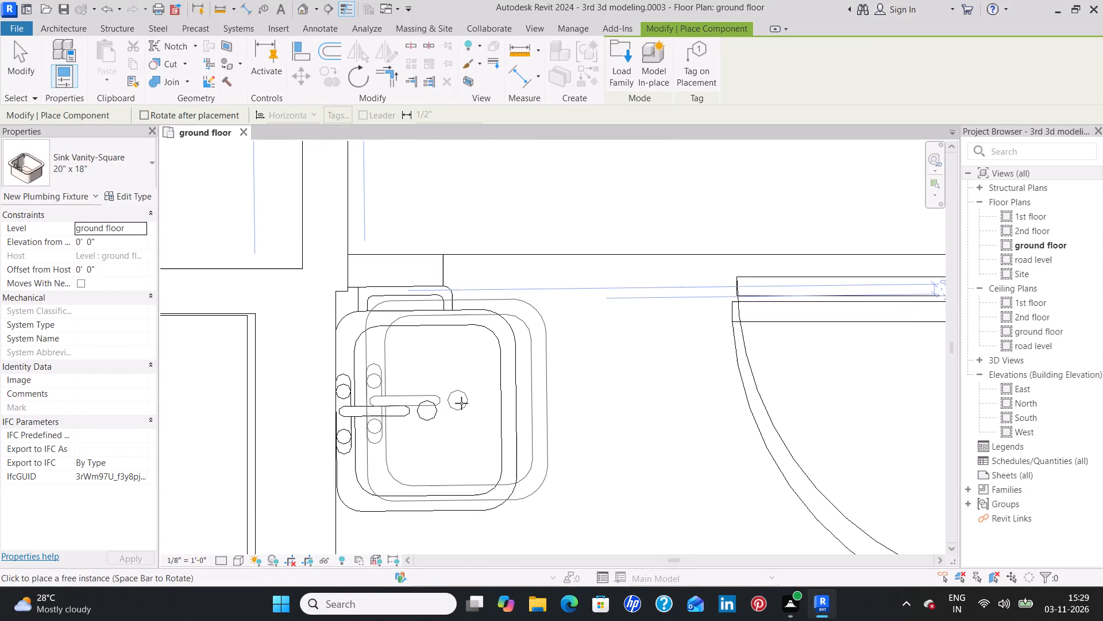
key(Escape)
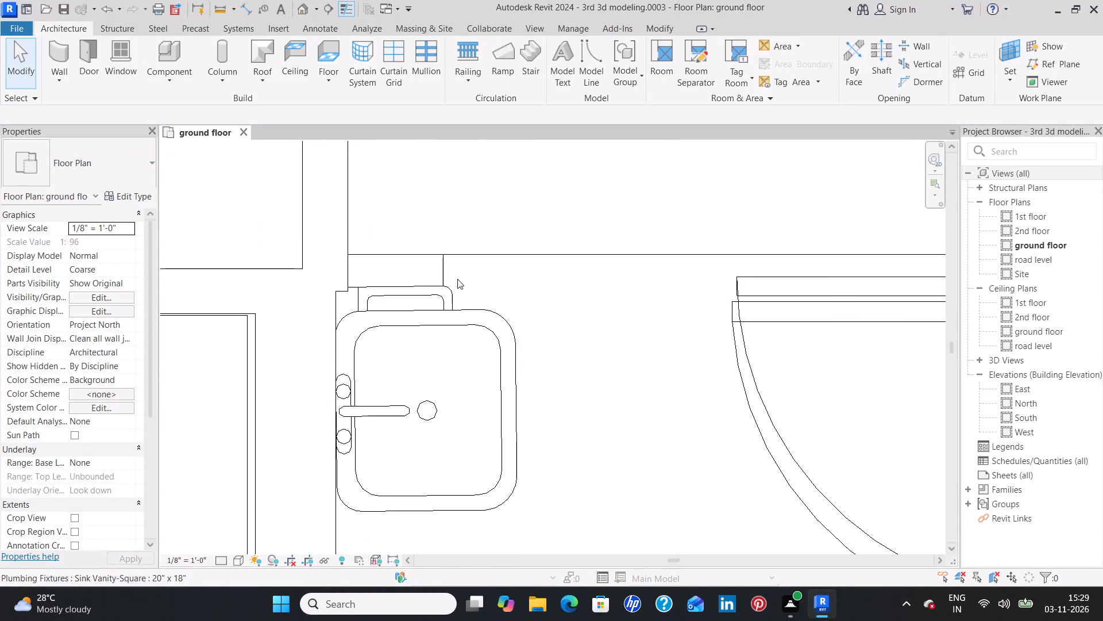
Place a matching Sink Vanity-Square over the drawn basin in entrance 9's 6'7"*7'0" toilet, faucet rotated to the east wall and back edge flush with it.
scroll(467, 270, down, 4)
middle_drag(523, 286, 488, 355)
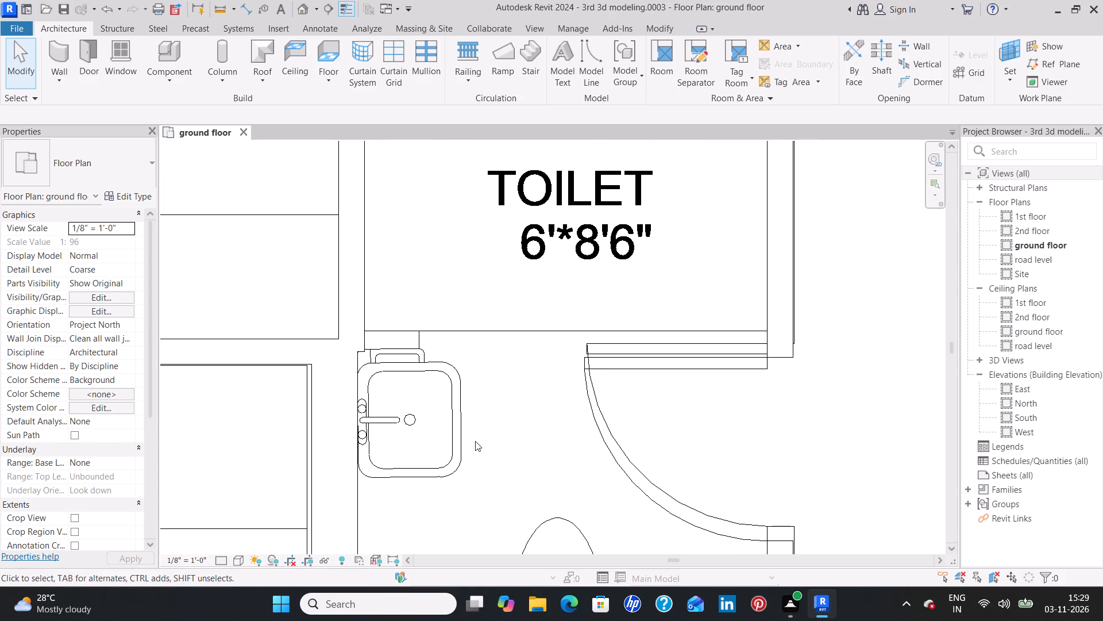
click(443, 465)
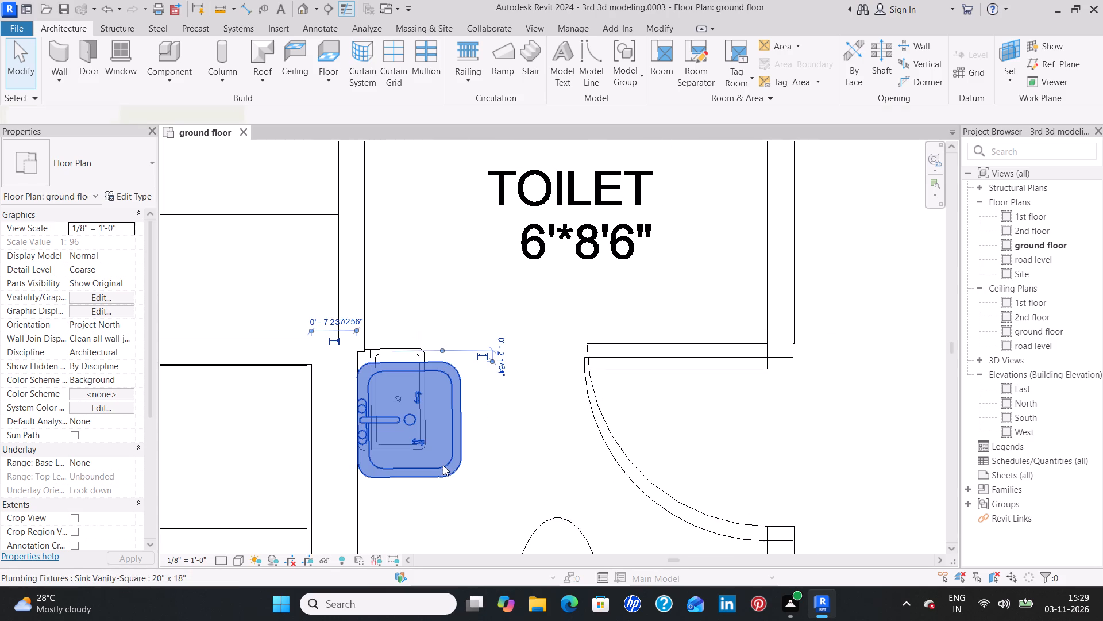
text(cs)
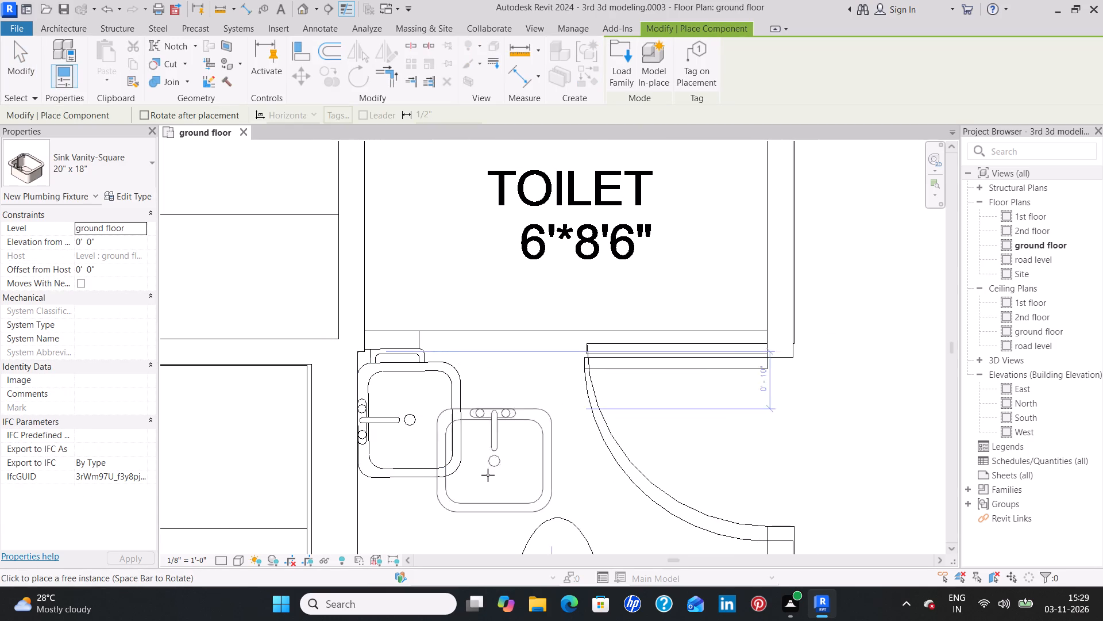
scroll(482, 496, down, 3)
middle_drag(481, 506, 474, 476)
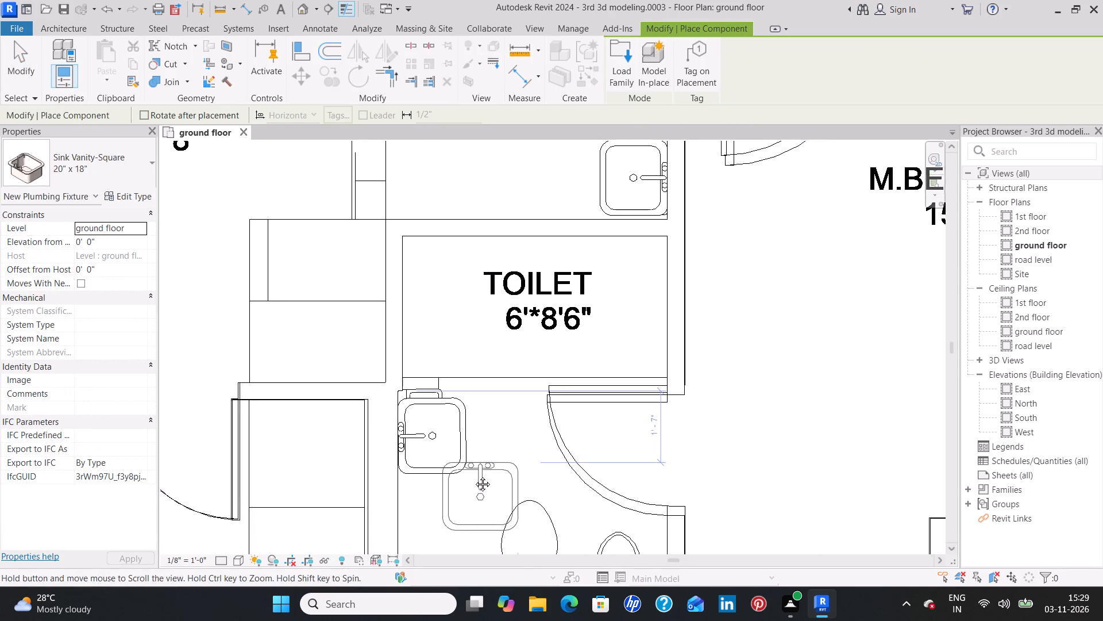
middle_drag(474, 476, 466, 346)
middle_drag(485, 465, 484, 456)
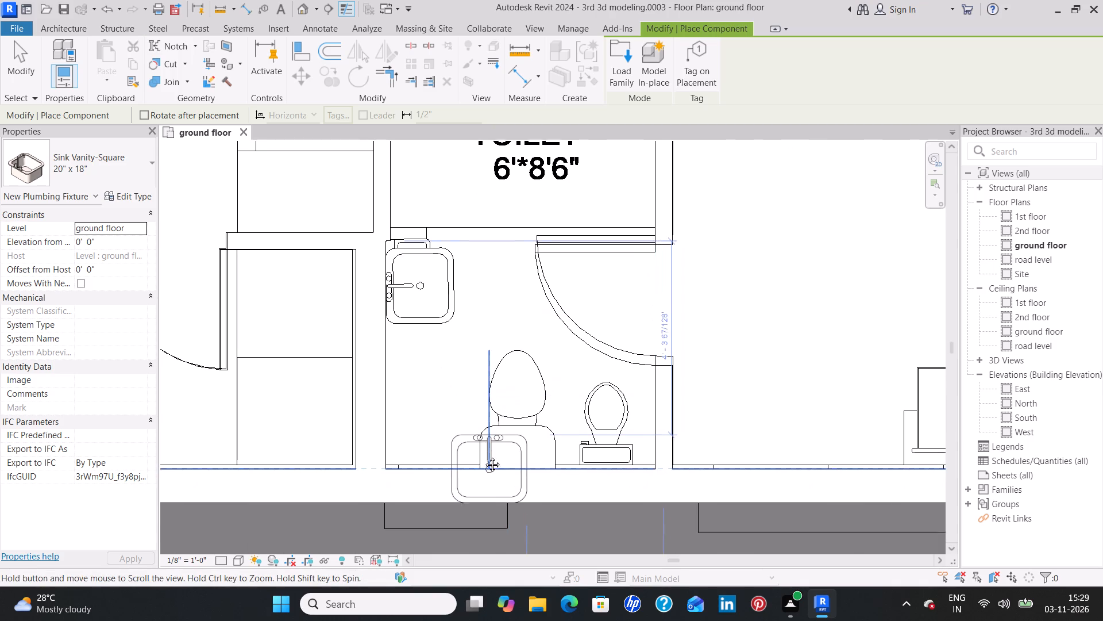
middle_drag(484, 456, 477, 320)
scroll(477, 319, down, 8)
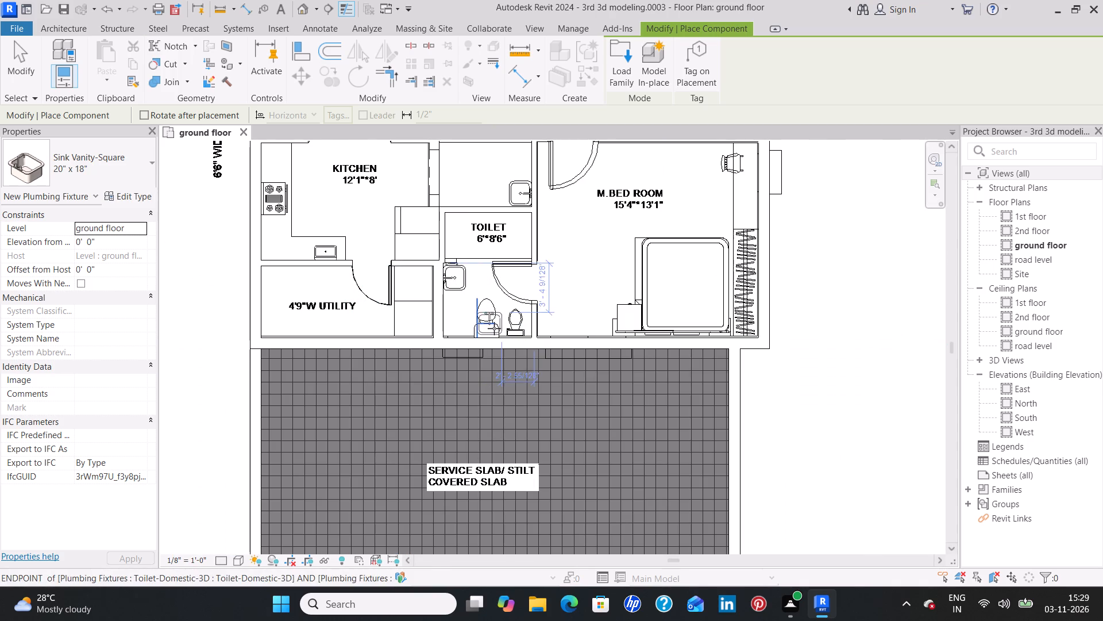
middle_drag(517, 417, 515, 352)
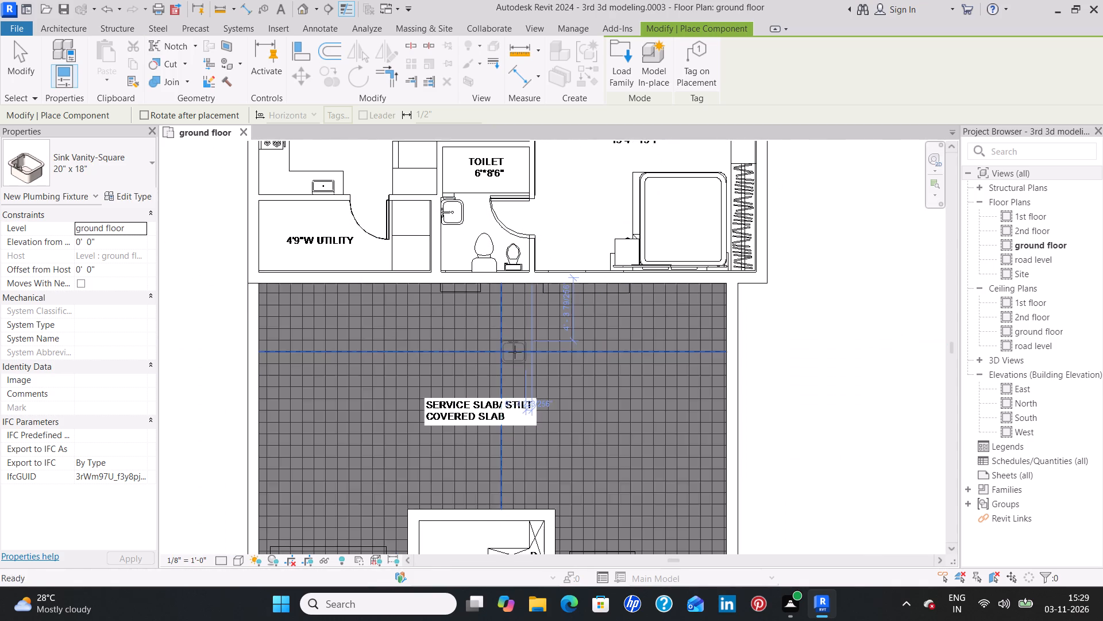
scroll(515, 352, down, 5)
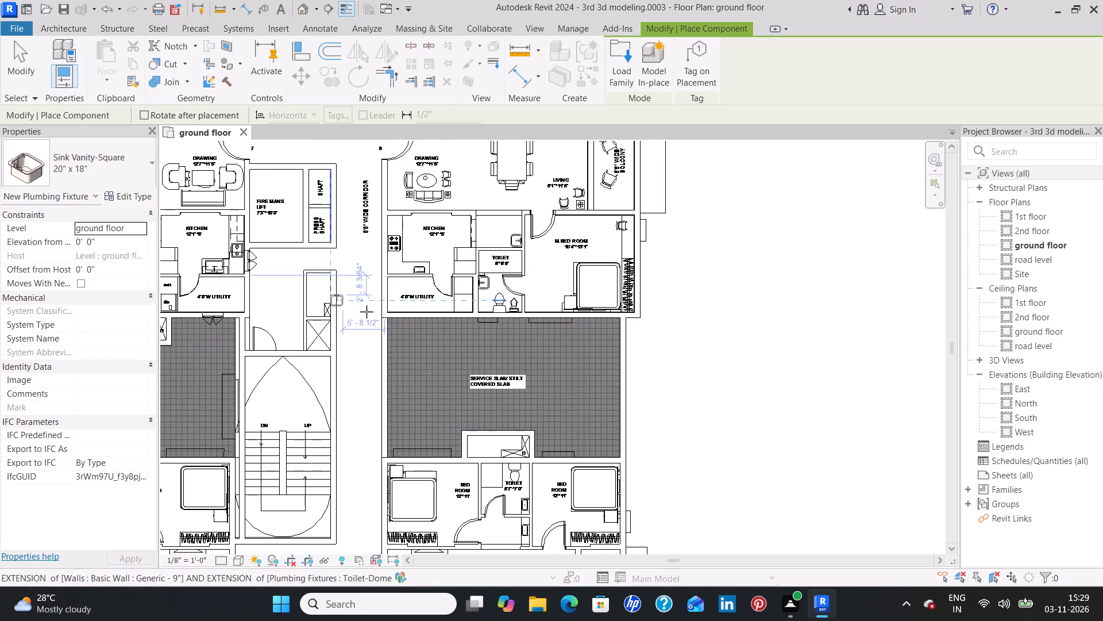
scroll(497, 460, up, 3)
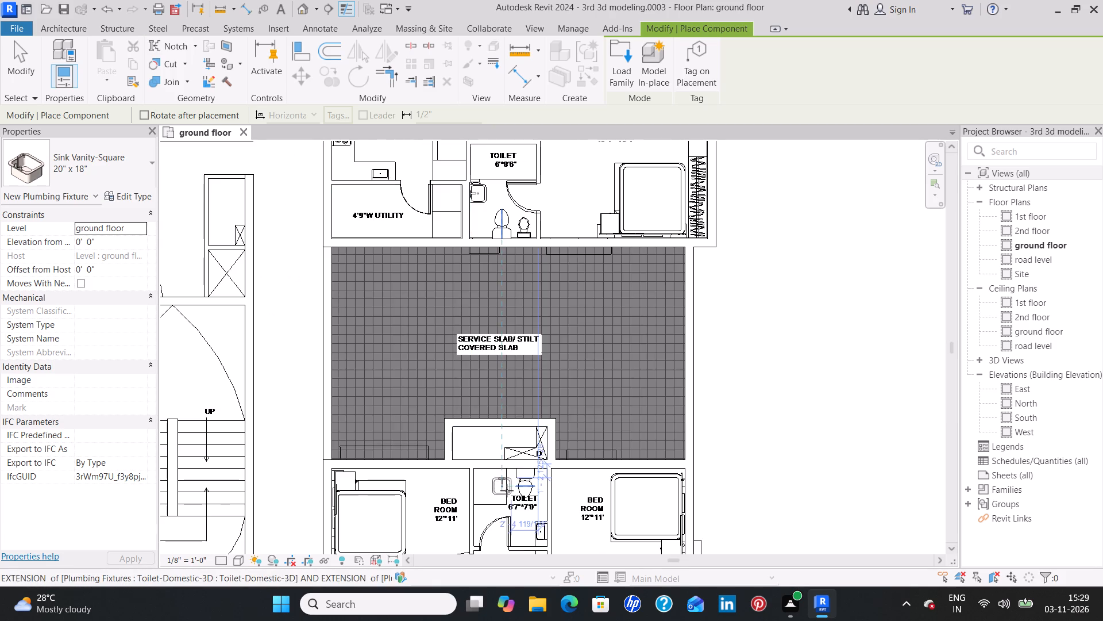
middle_drag(507, 485, 512, 340)
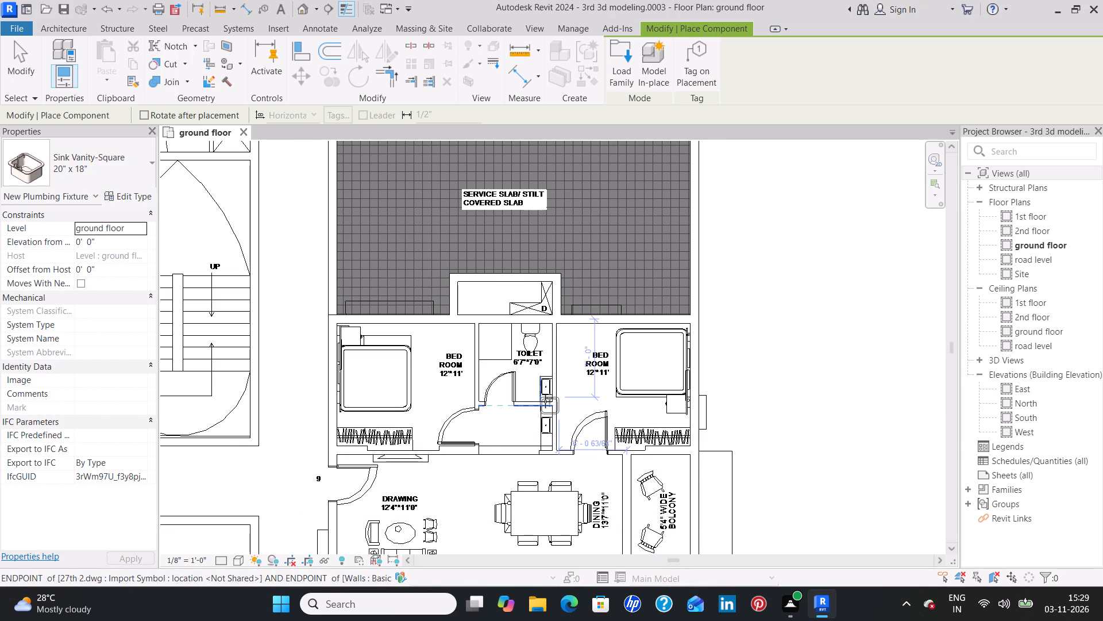
scroll(543, 396, up, 10)
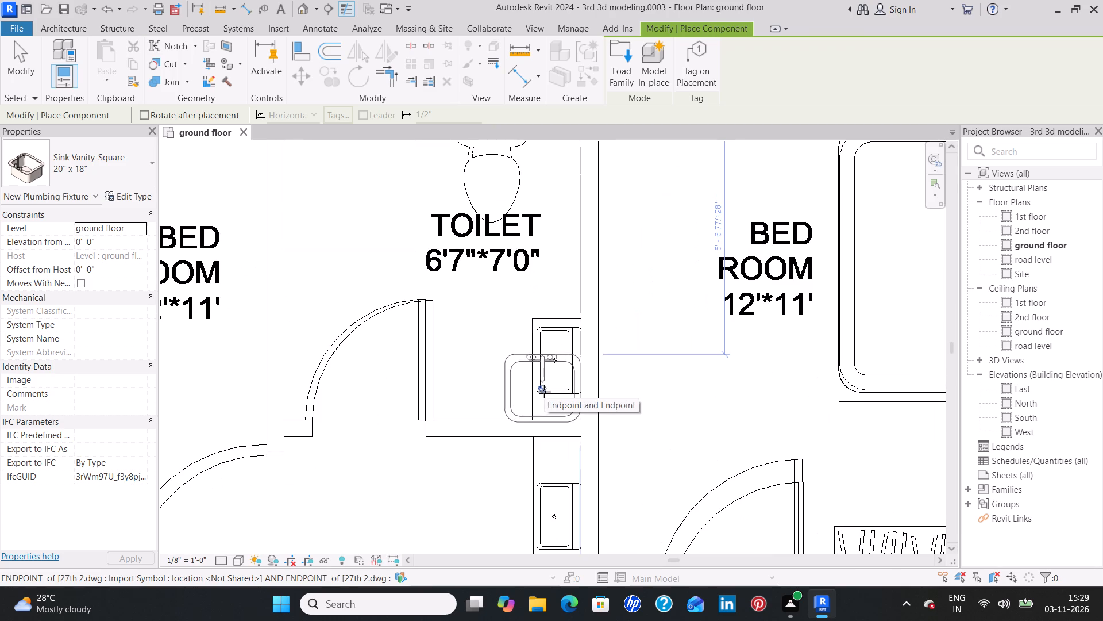
key(space)
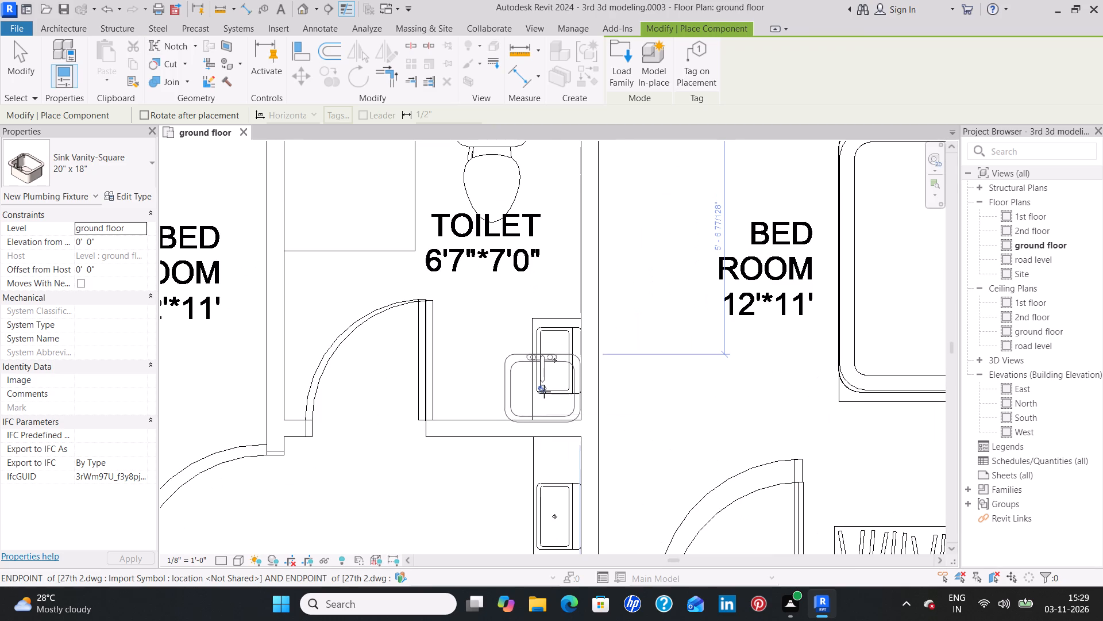
key(space)
key(space)
key(space)
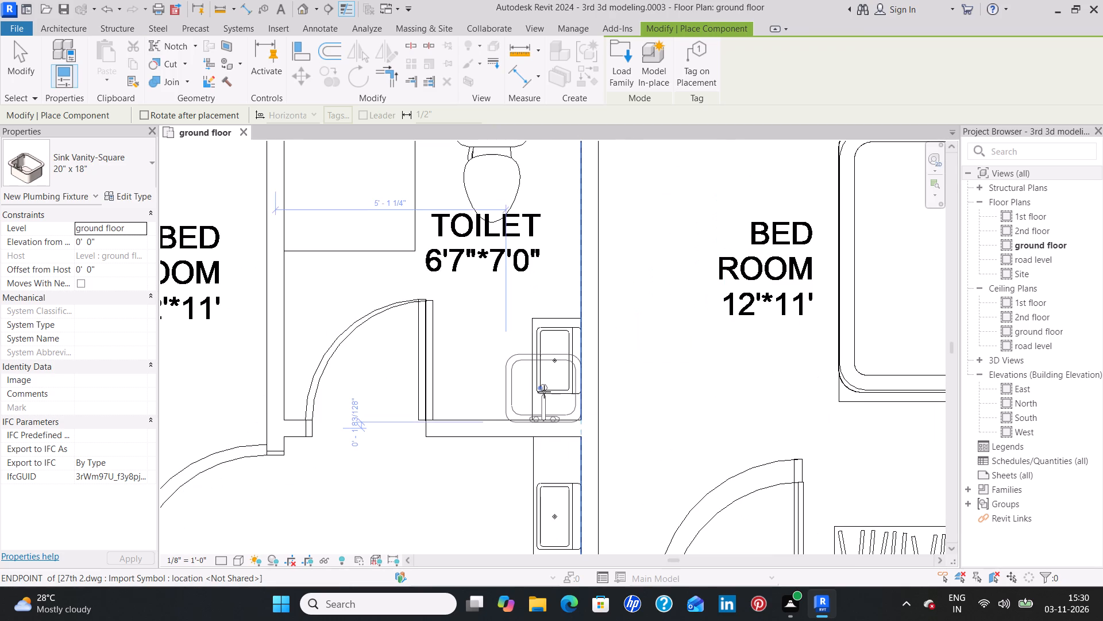
key(space)
key(space)
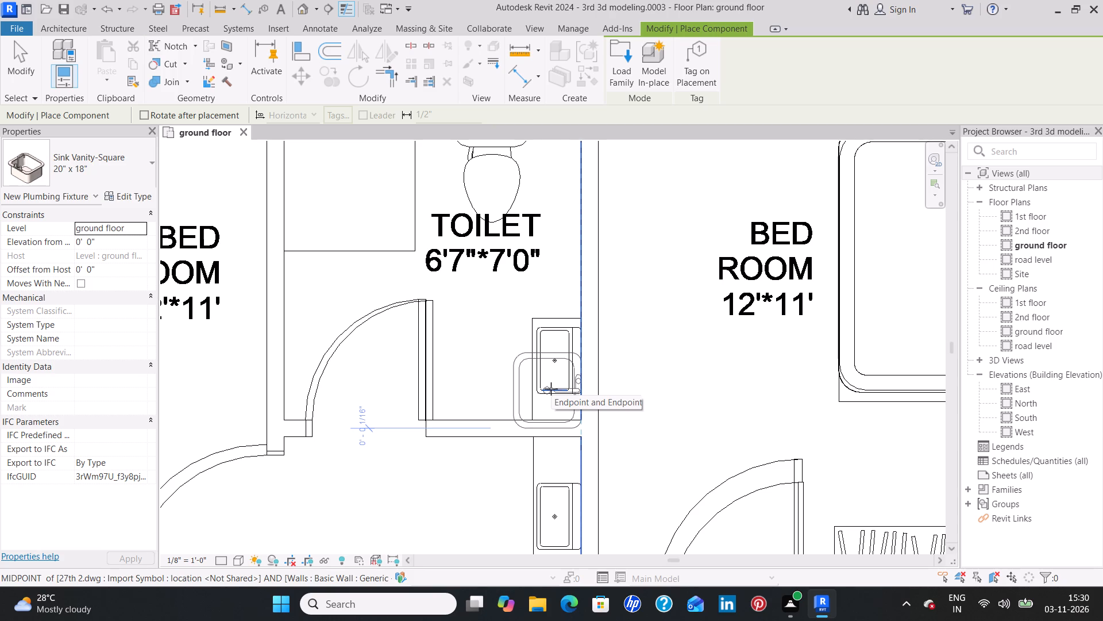
scroll(551, 389, up, 7)
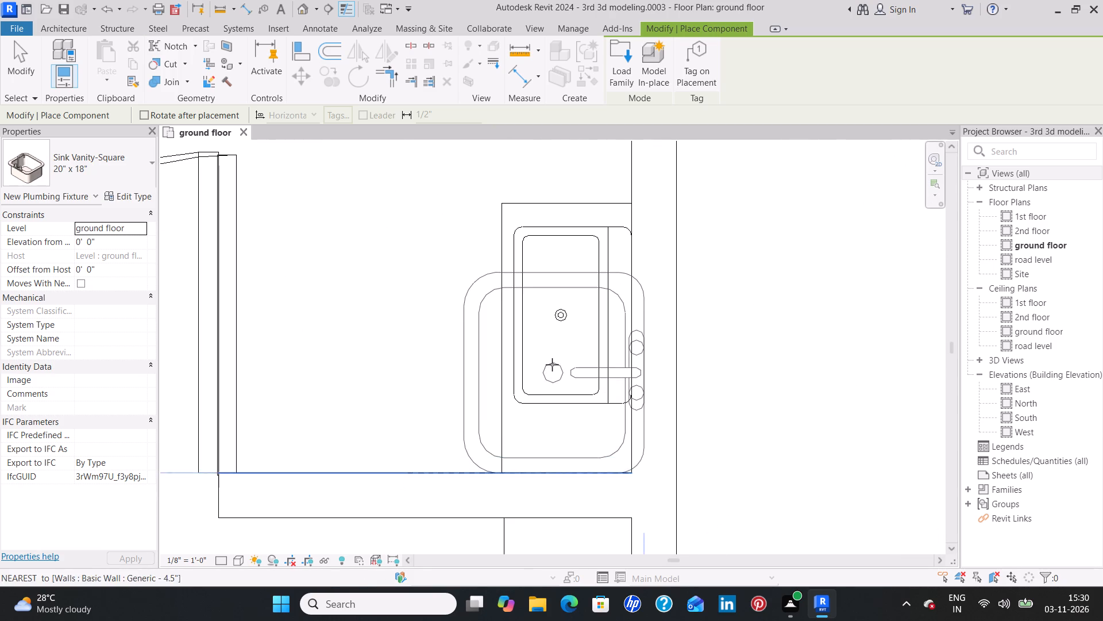
click(545, 333)
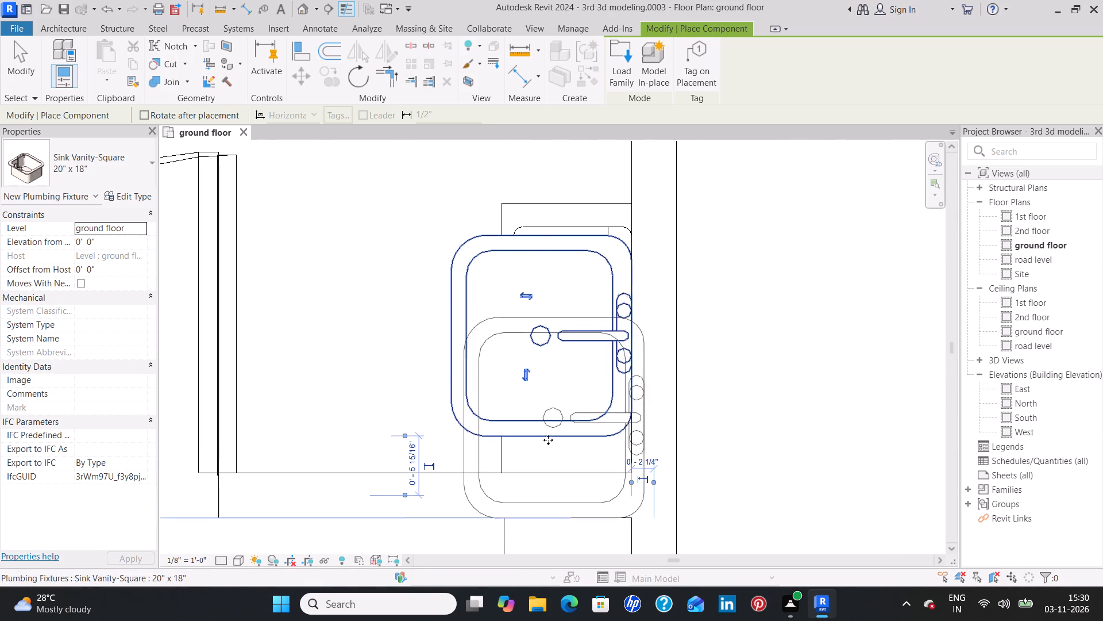
Place another Sink Vanity-Square over the drawn basin just south of the 6'7"*7'0" toilet, with the faucet toward the east wall.
middle_drag(537, 500, 530, 282)
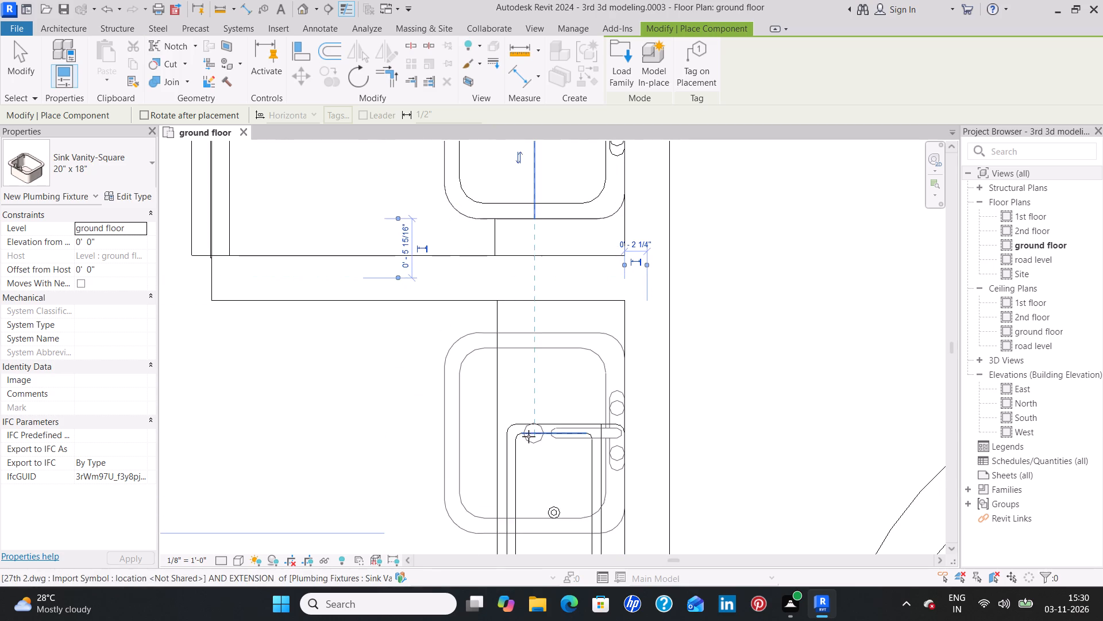
middle_drag(529, 429, 531, 299)
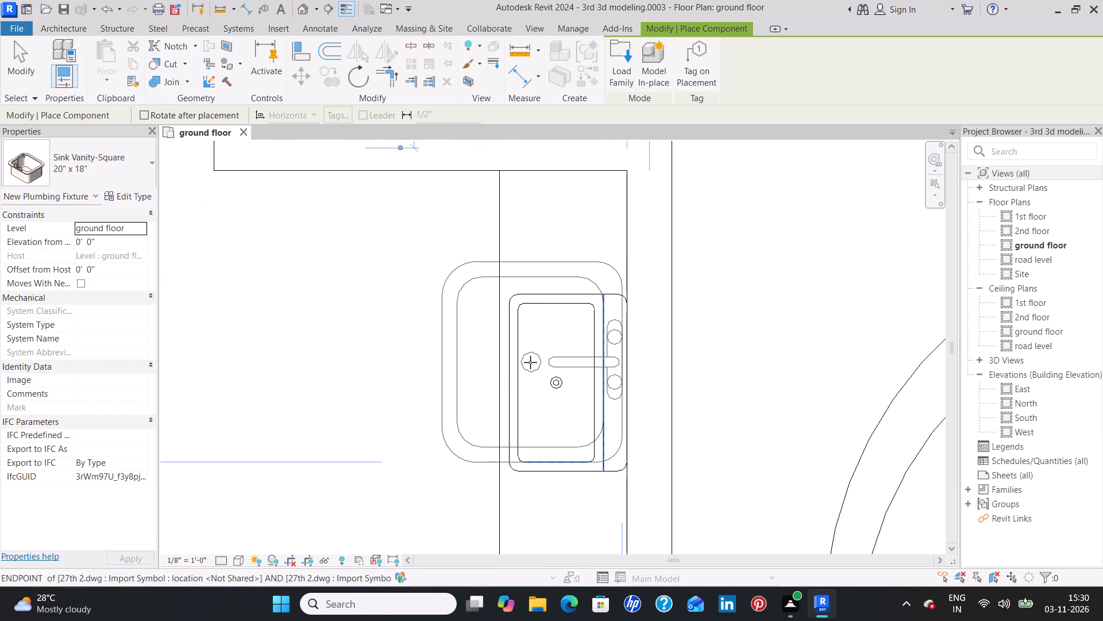
click(532, 367)
Place a Sink Vanity-Square over the drawn basin in entrance 9's 5'*9'0" toilet, rotated so the faucet backs onto the west wall.
scroll(529, 359, down, 5)
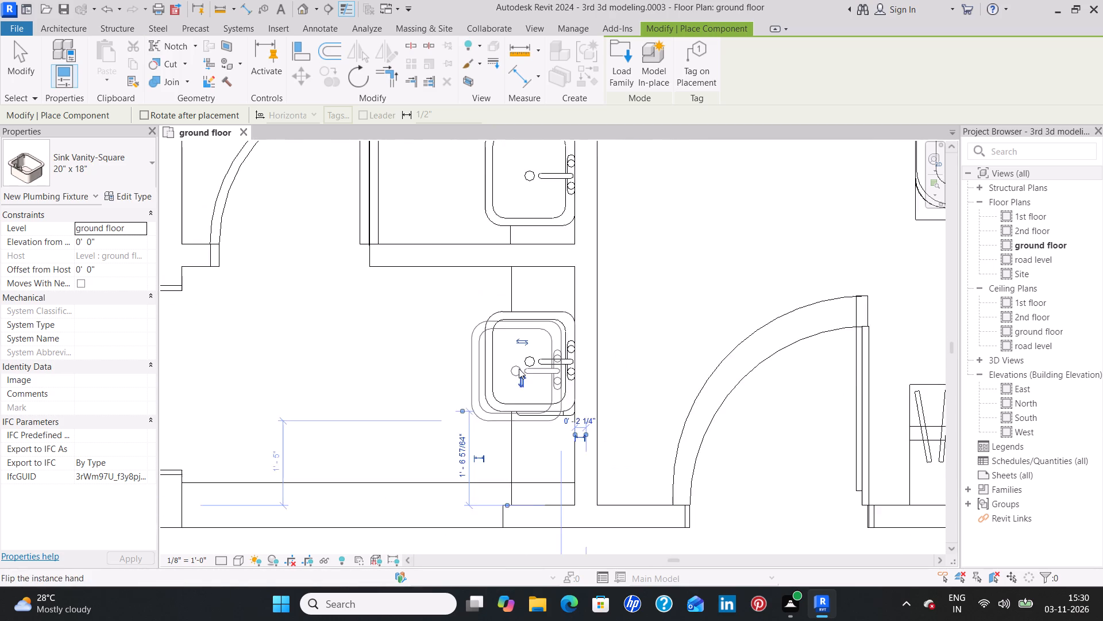
scroll(519, 369, down, 7)
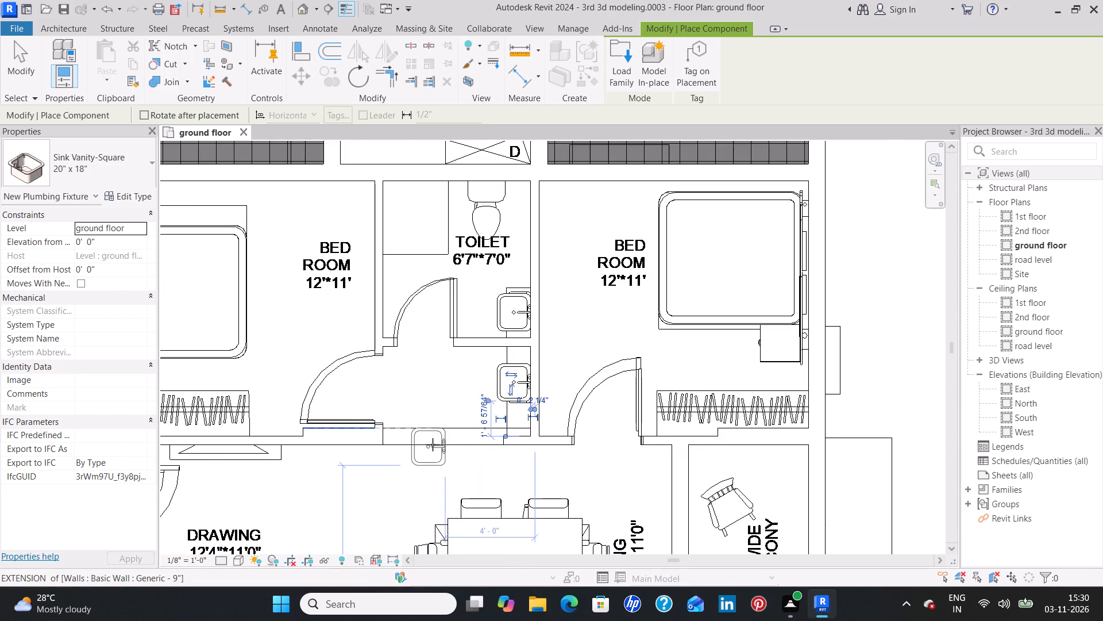
scroll(434, 443, down, 3)
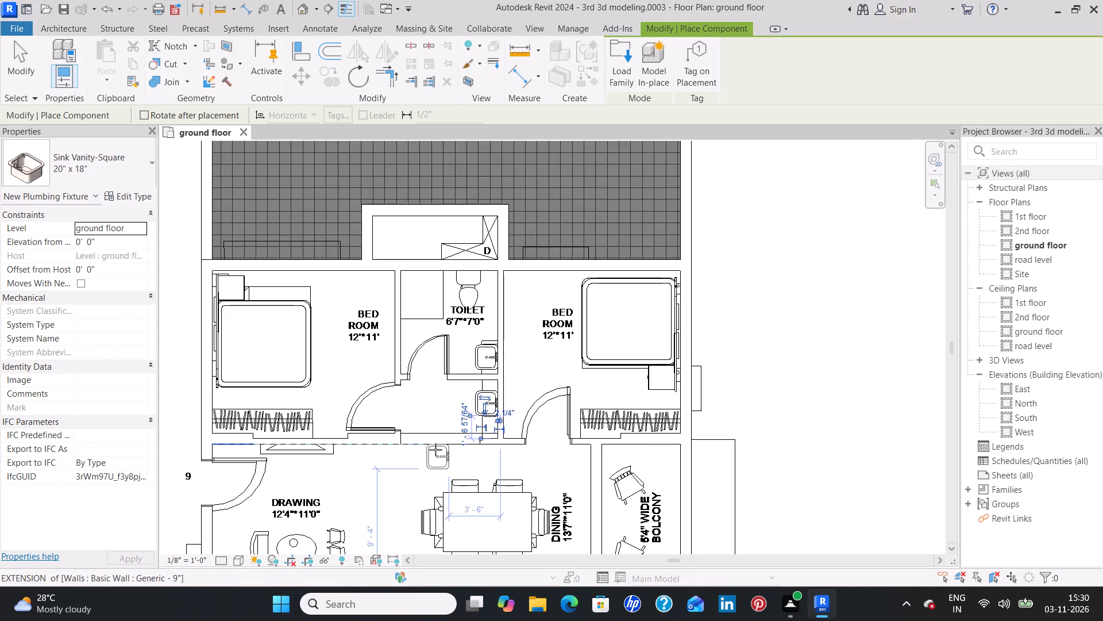
middle_drag(434, 437, 434, 231)
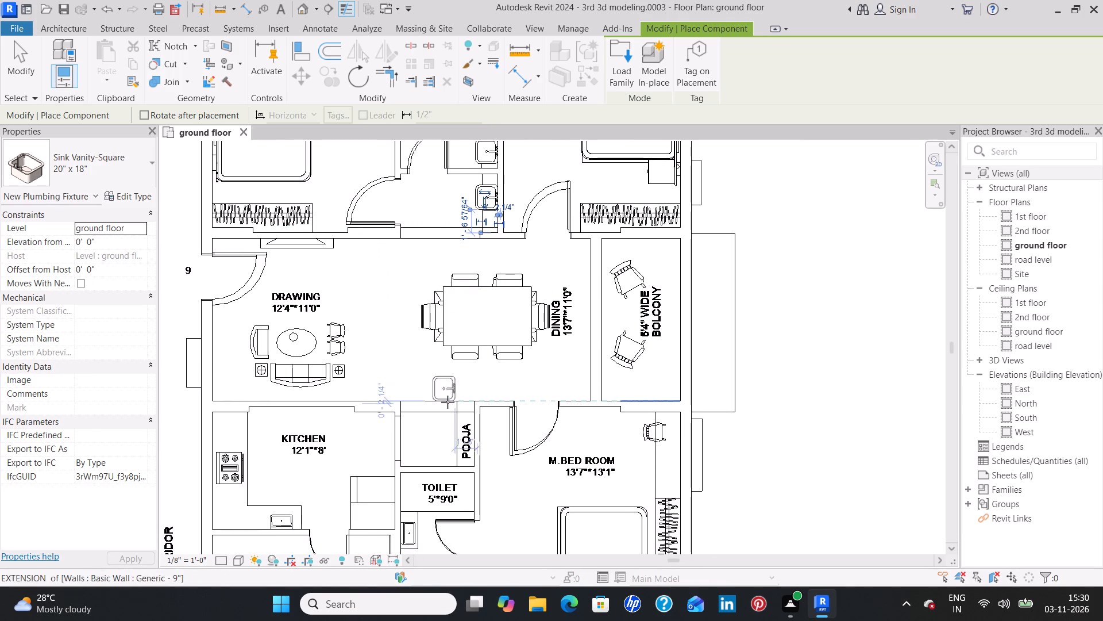
middle_drag(503, 471, 503, 239)
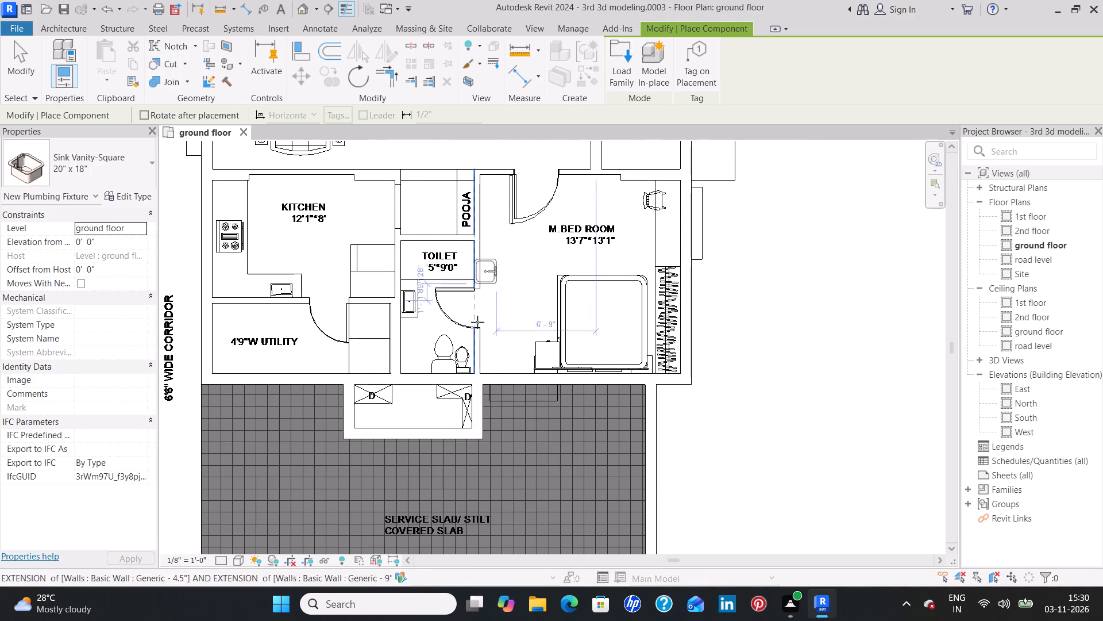
scroll(417, 307, up, 5)
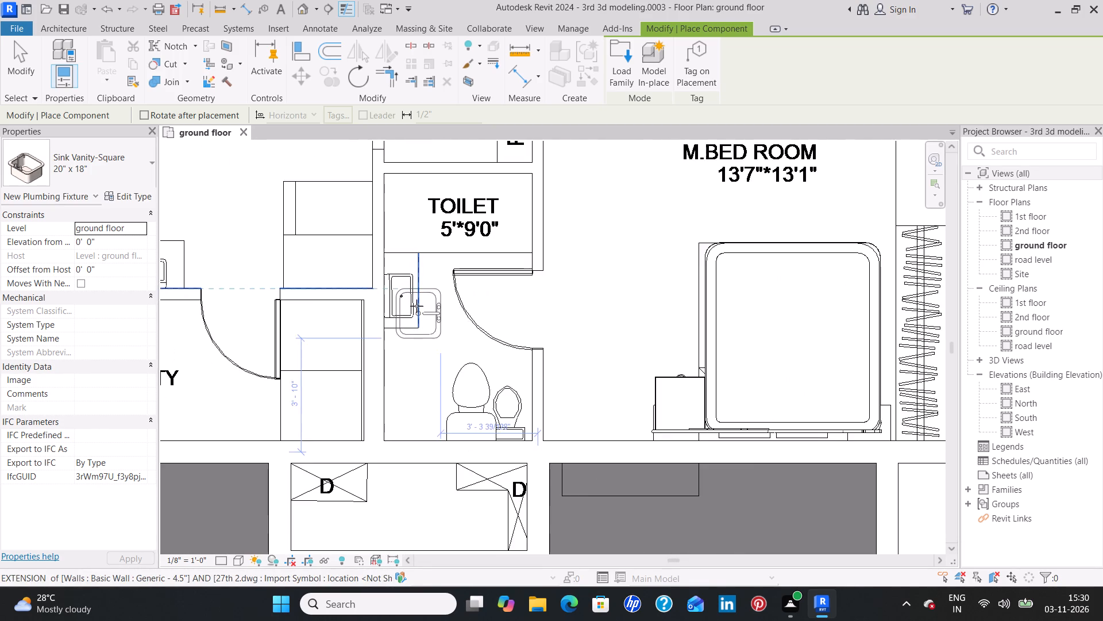
scroll(415, 306, up, 3)
scroll(421, 301, down, 9)
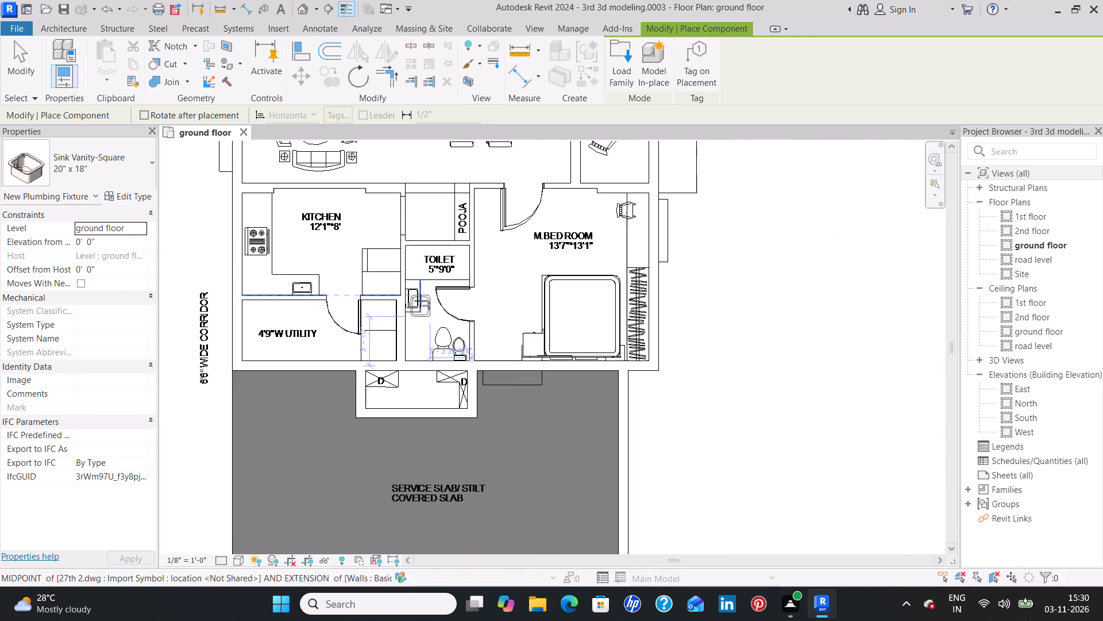
scroll(418, 301, up, 13)
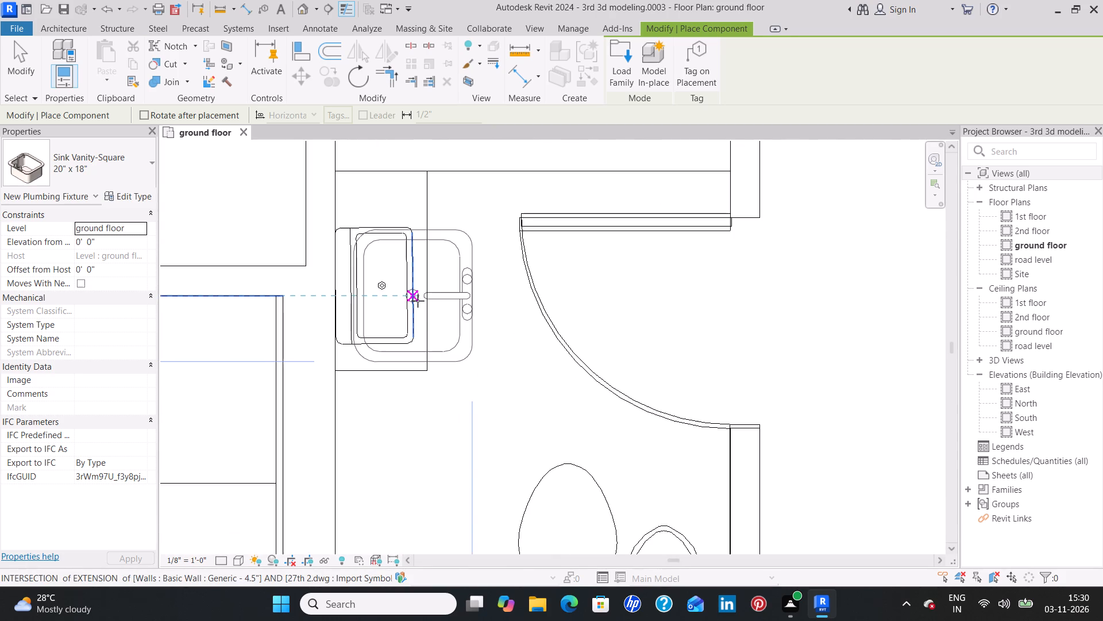
key(space)
key(space)
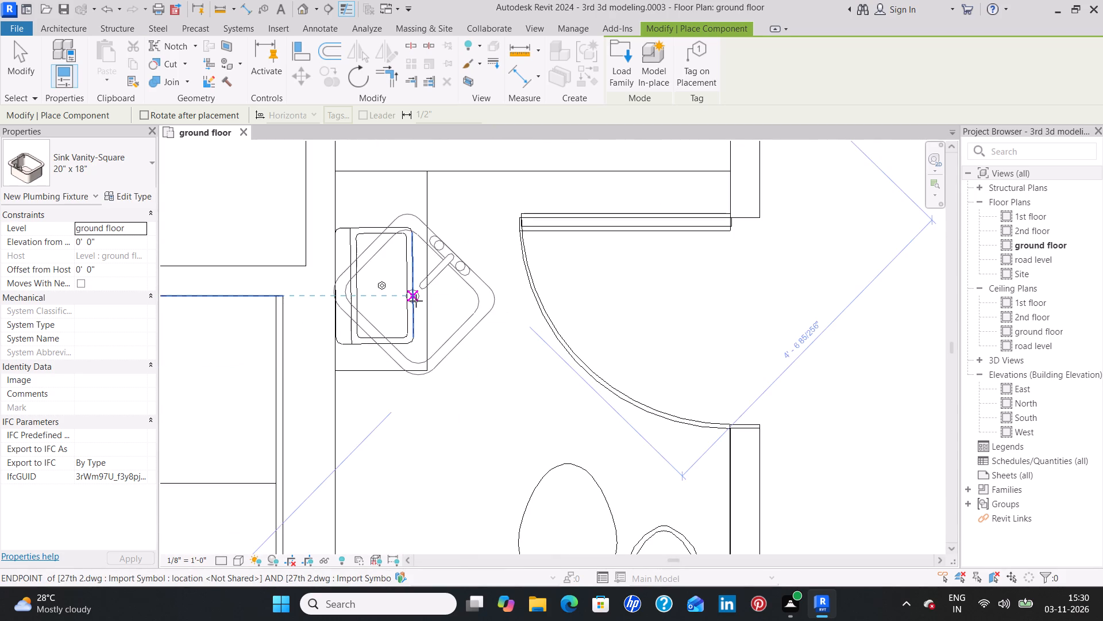
key(space)
key(space)
key(space)
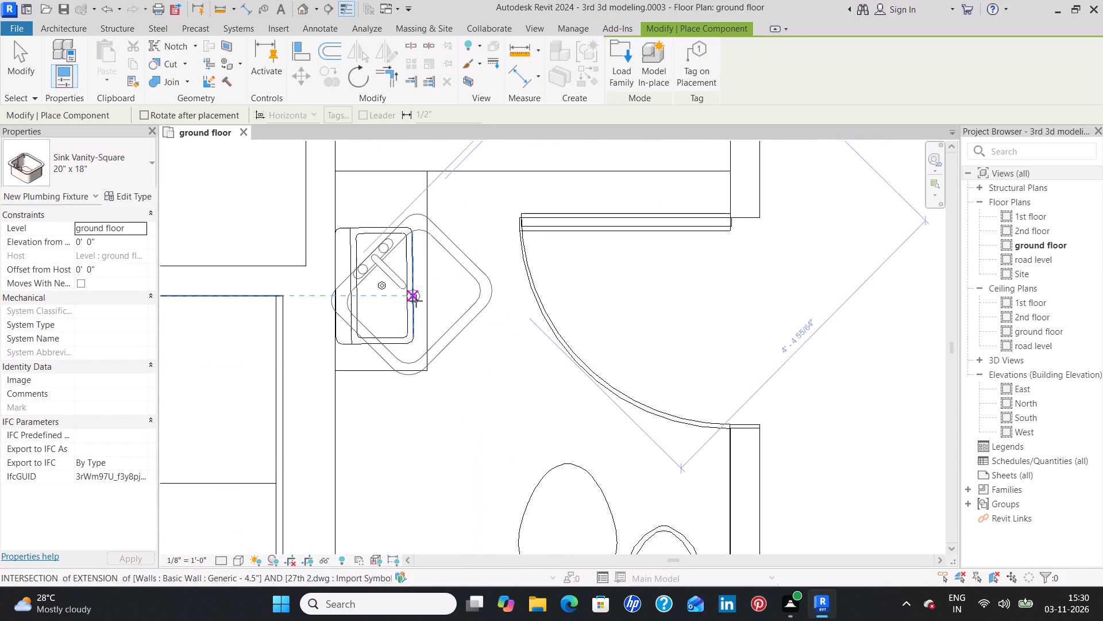
key(space)
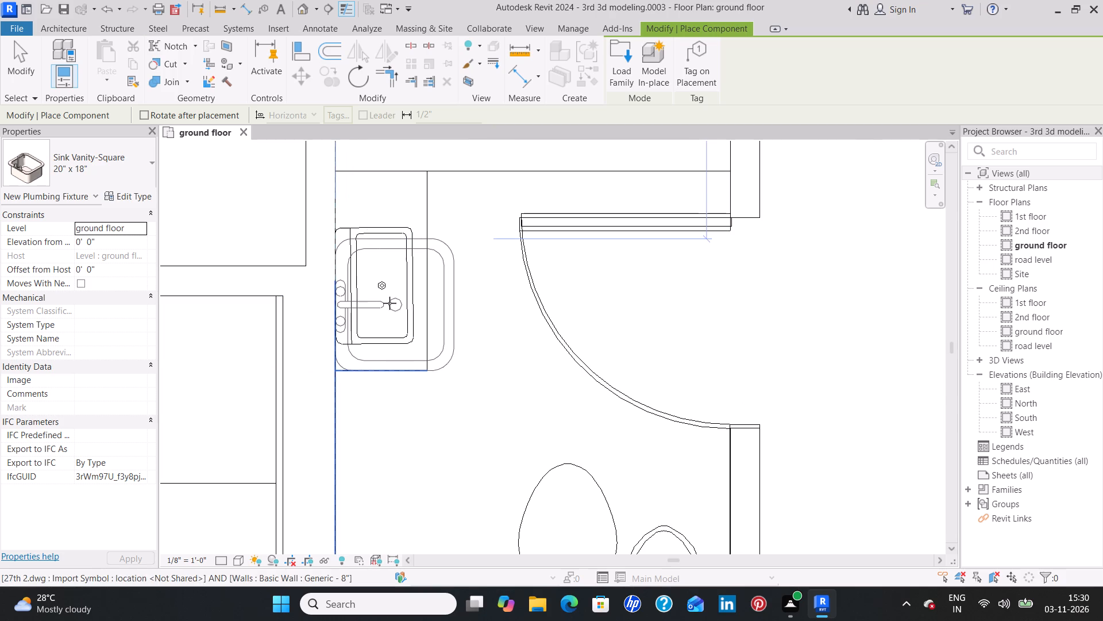
click(396, 298)
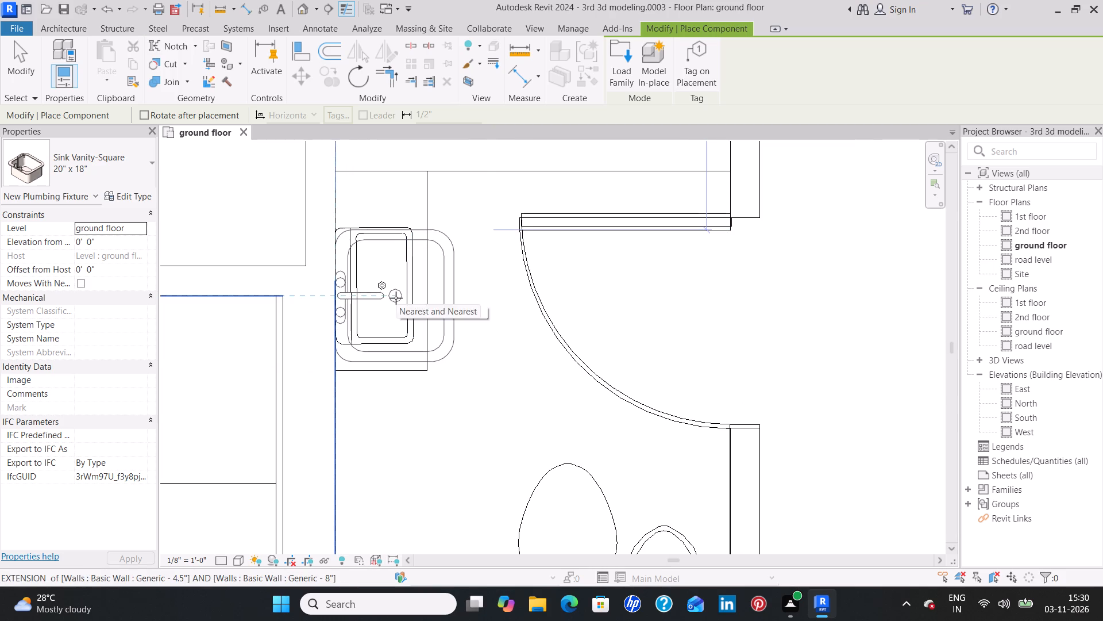
Place a Sink Vanity-Square over the drawn basin in entrance 10's 5'*8'6" toilet, faucet side flush with the west wall.
scroll(427, 350, down, 9)
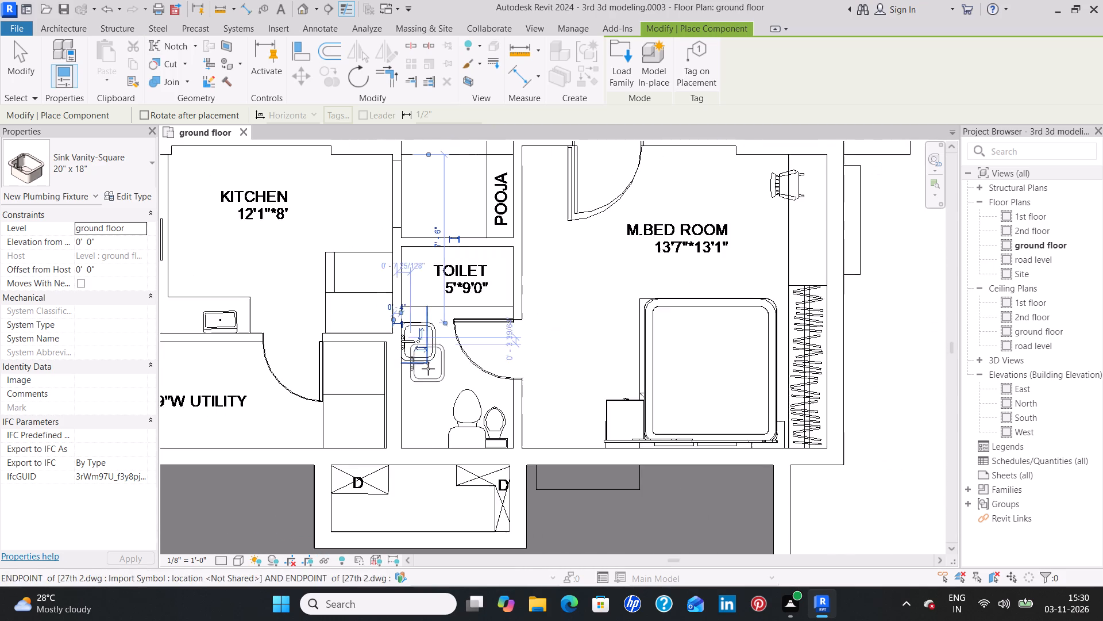
scroll(430, 370, down, 5)
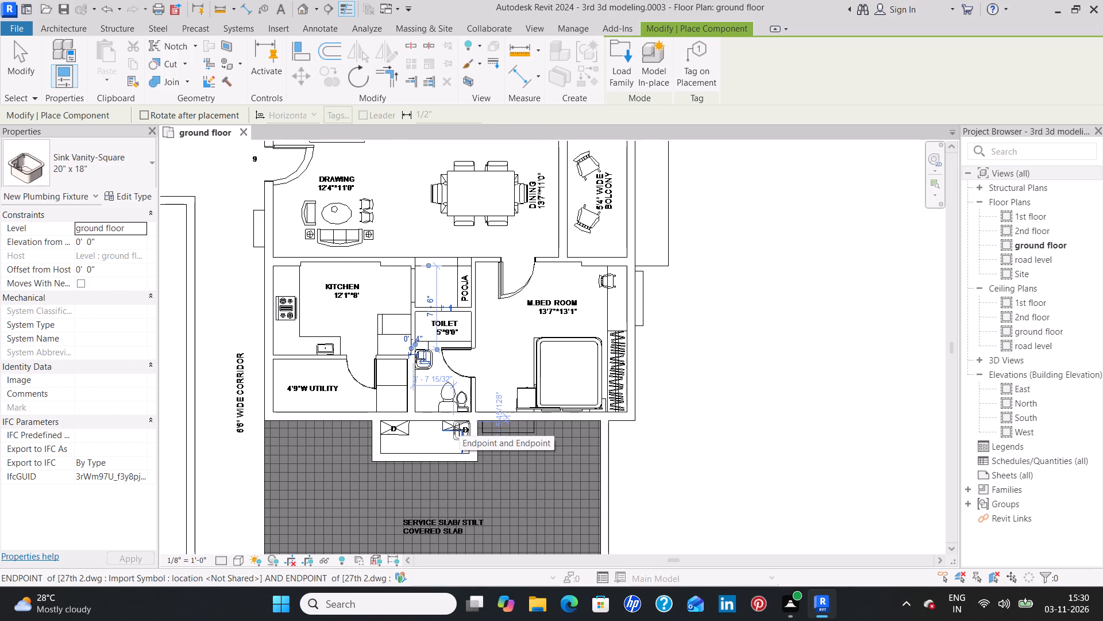
scroll(459, 430, down, 1)
middle_drag(461, 448, 461, 446)
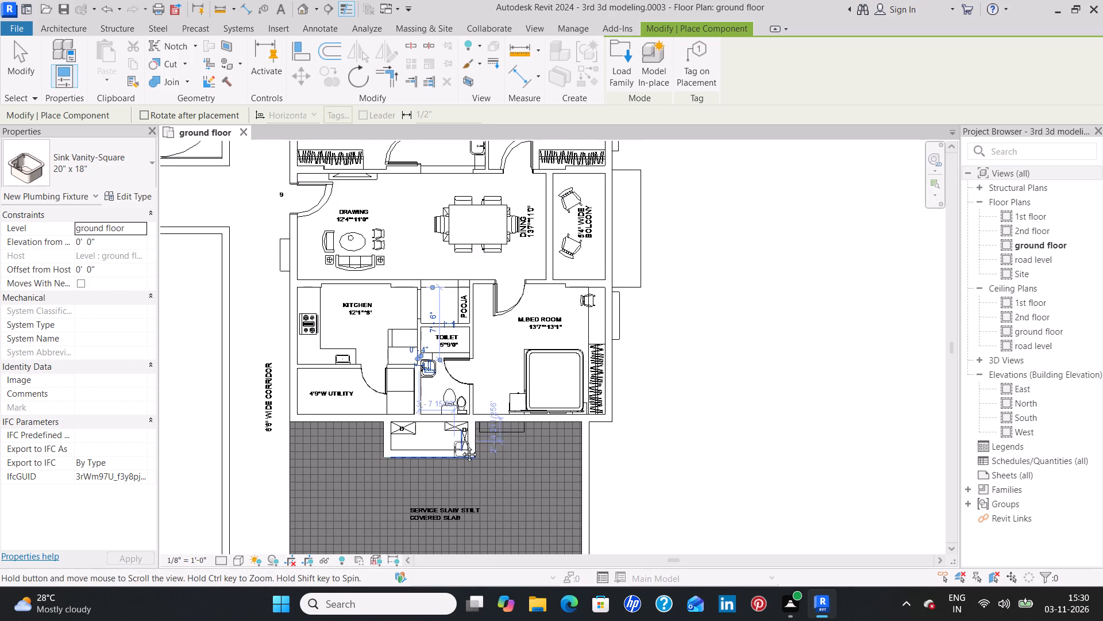
middle_drag(461, 446, 460, 231)
middle_drag(462, 450, 445, 312)
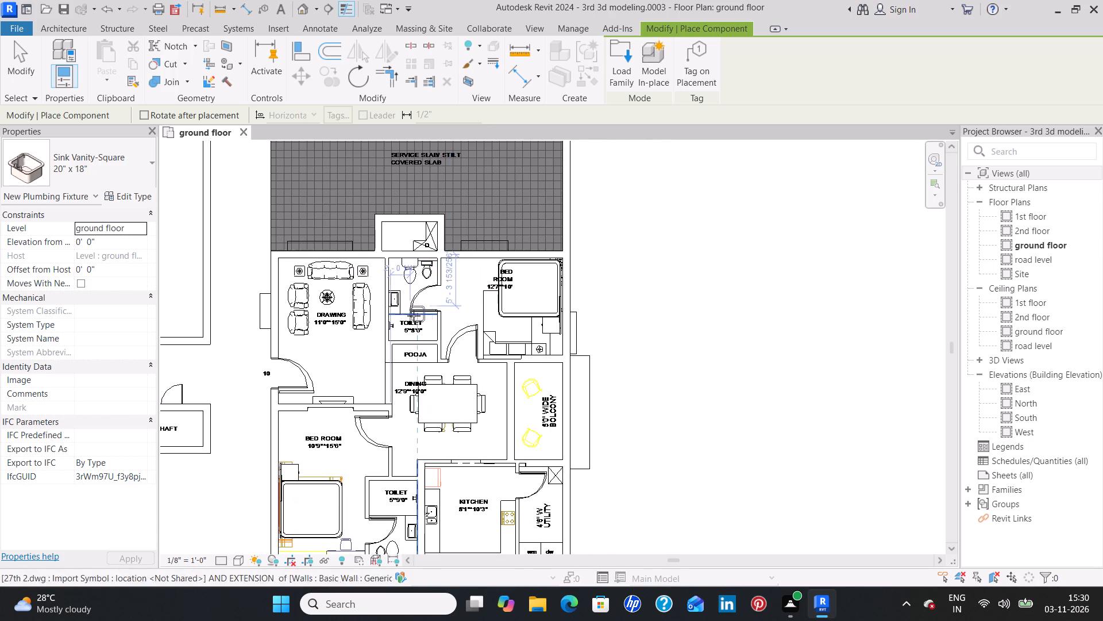
scroll(392, 304, up, 11)
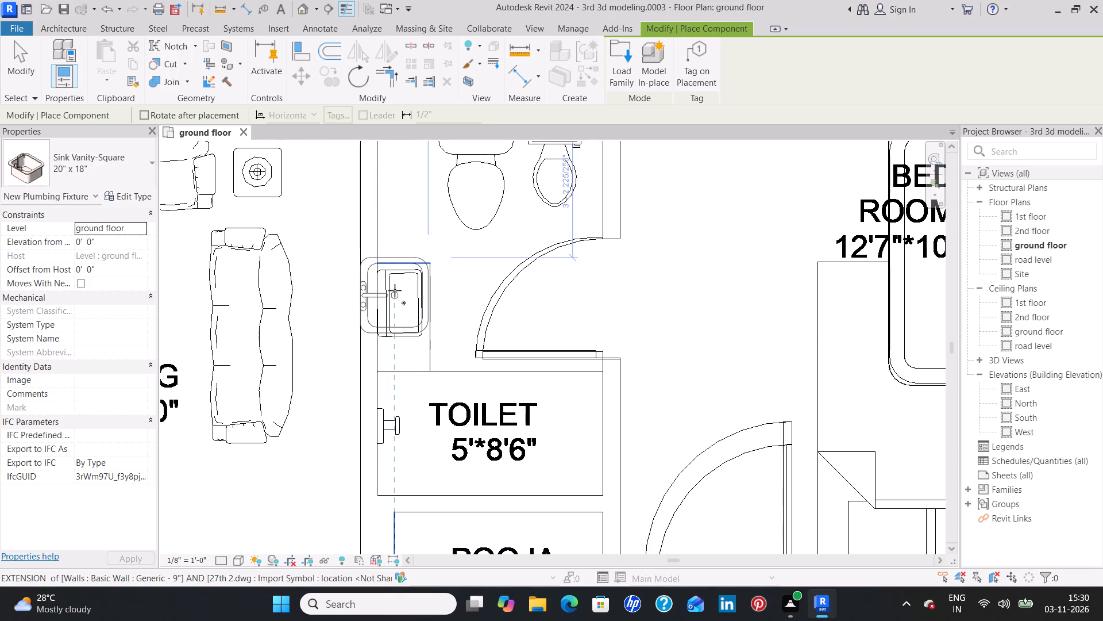
click(406, 295)
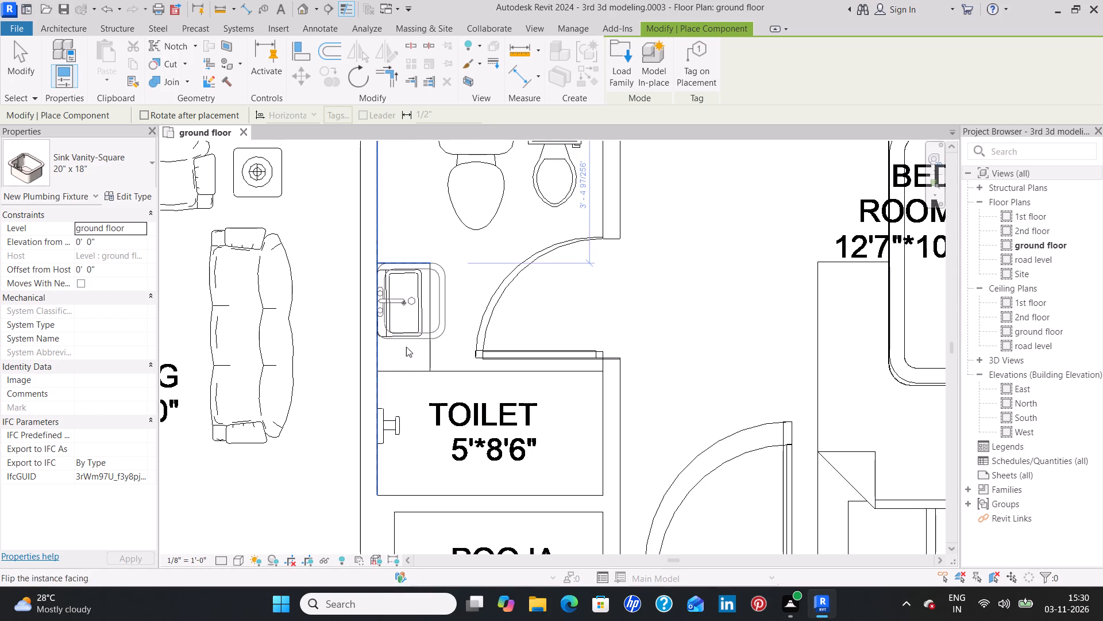
Place a Sink Vanity-Square in entrance 10's dining-side recess just north of the 5'*9'0" toilet, faucet rotated to the recess's south wall.
scroll(422, 396, down, 4)
middle_drag(472, 434, 473, 243)
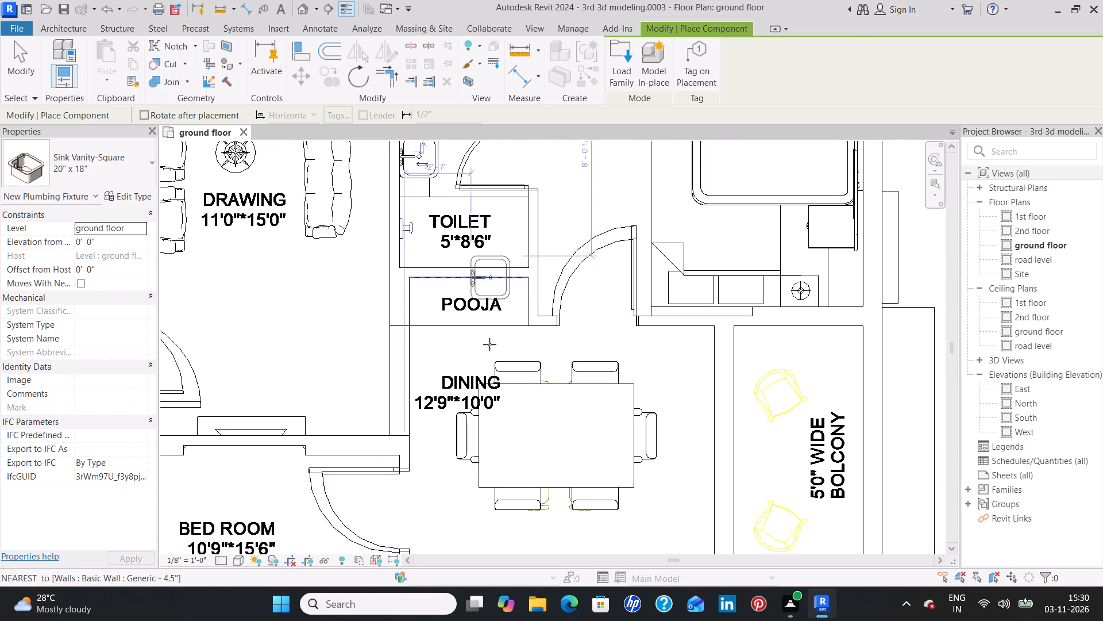
middle_drag(472, 451, 475, 241)
scroll(475, 241, down, 4)
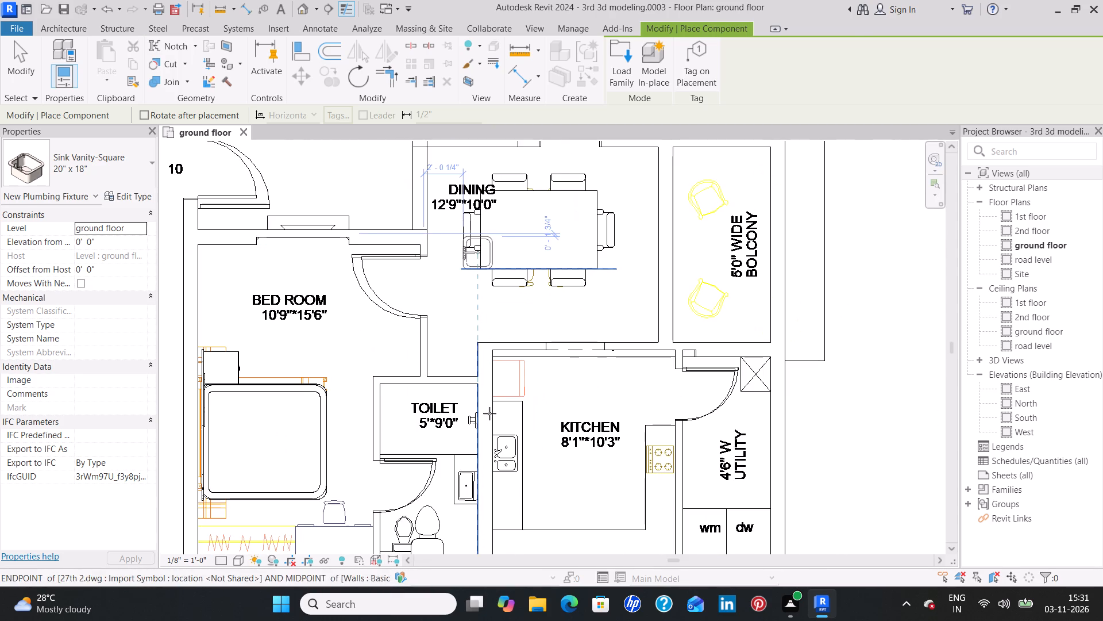
middle_drag(442, 447, 453, 380)
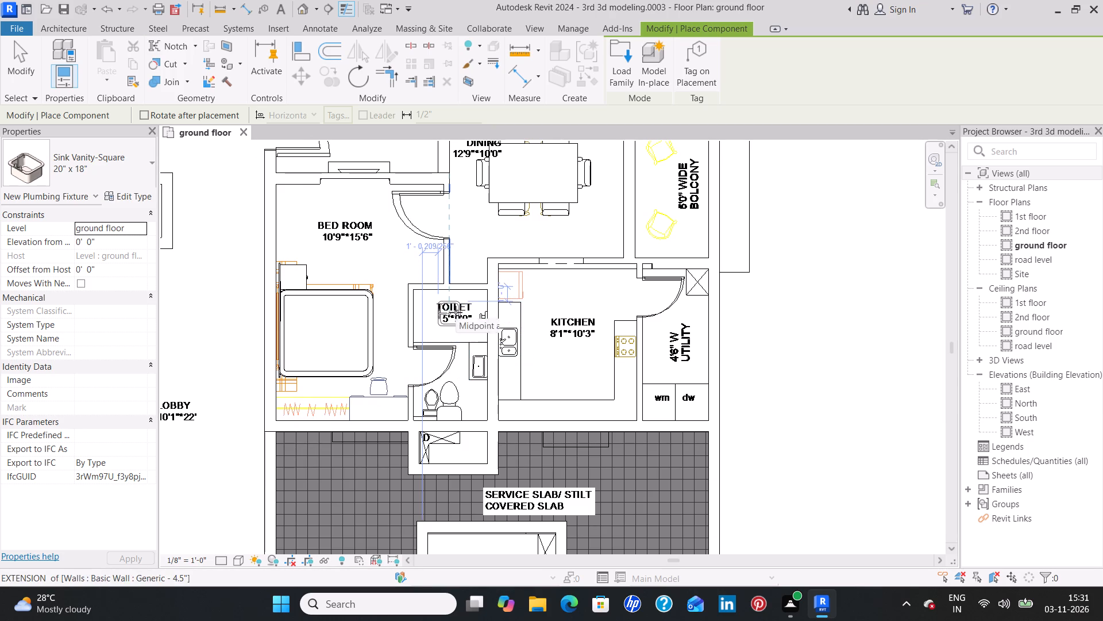
scroll(456, 312, down, 1)
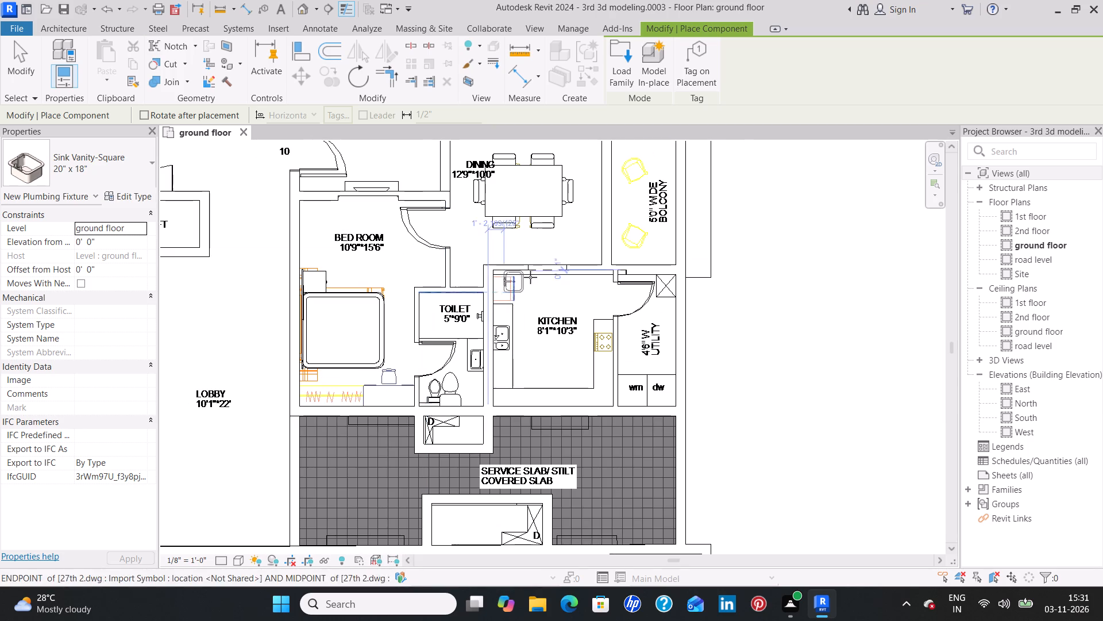
middle_drag(527, 242, 481, 478)
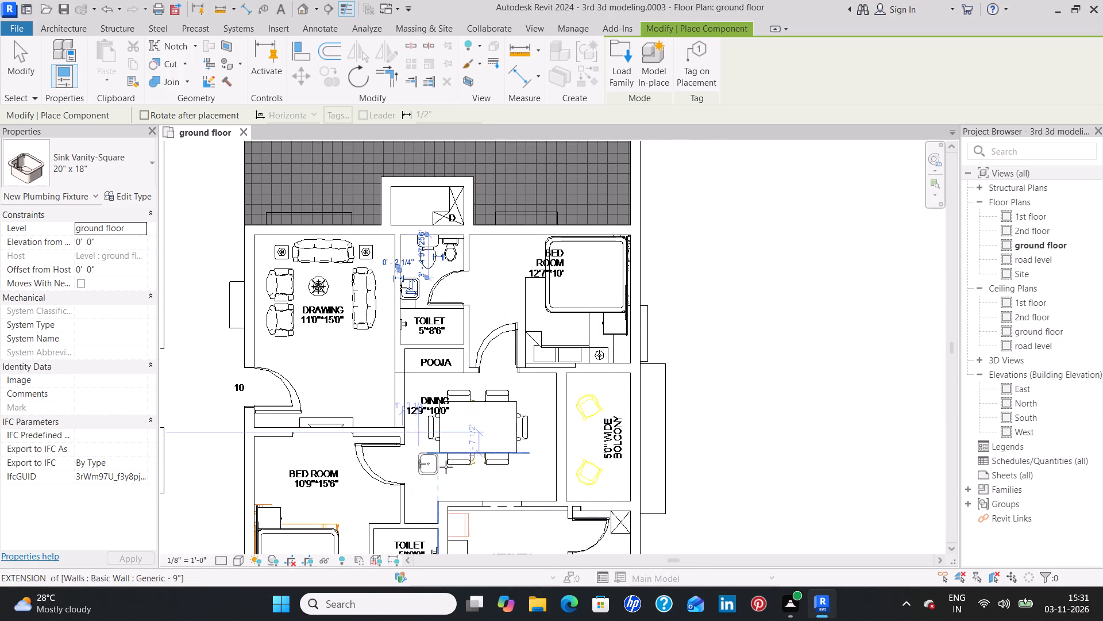
middle_drag(454, 450, 454, 334)
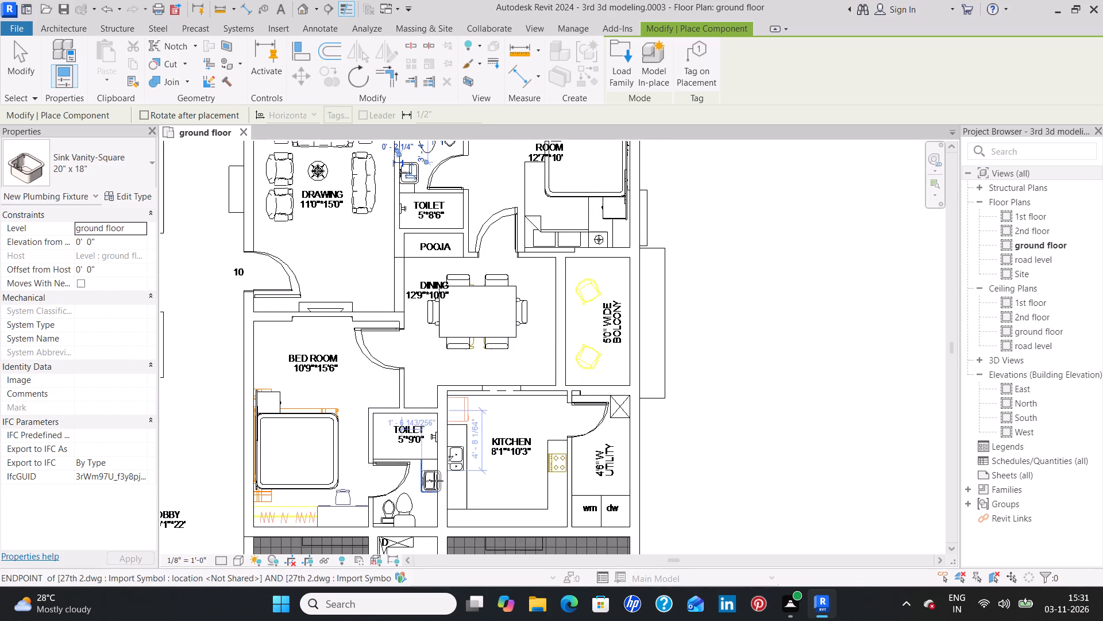
scroll(422, 405, up, 2)
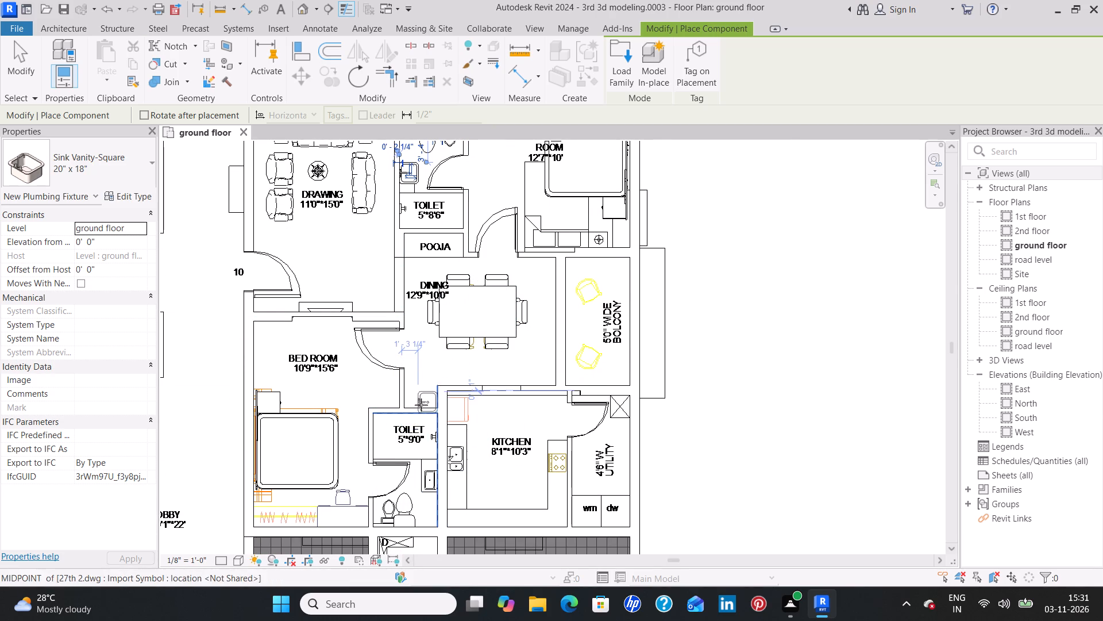
scroll(421, 405, up, 2)
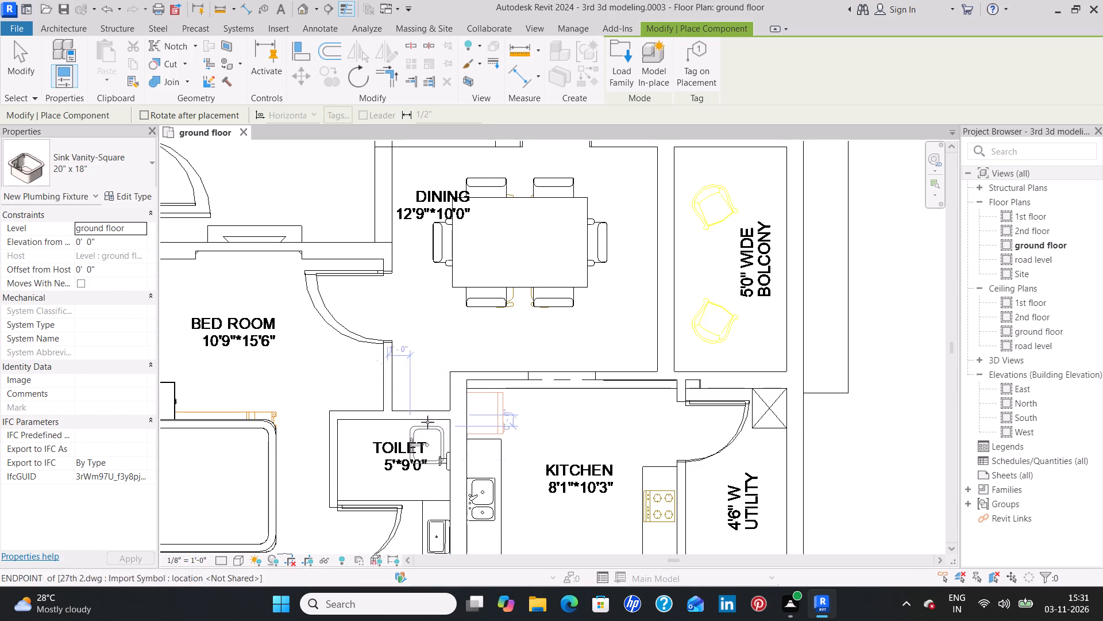
scroll(426, 409, up, 3)
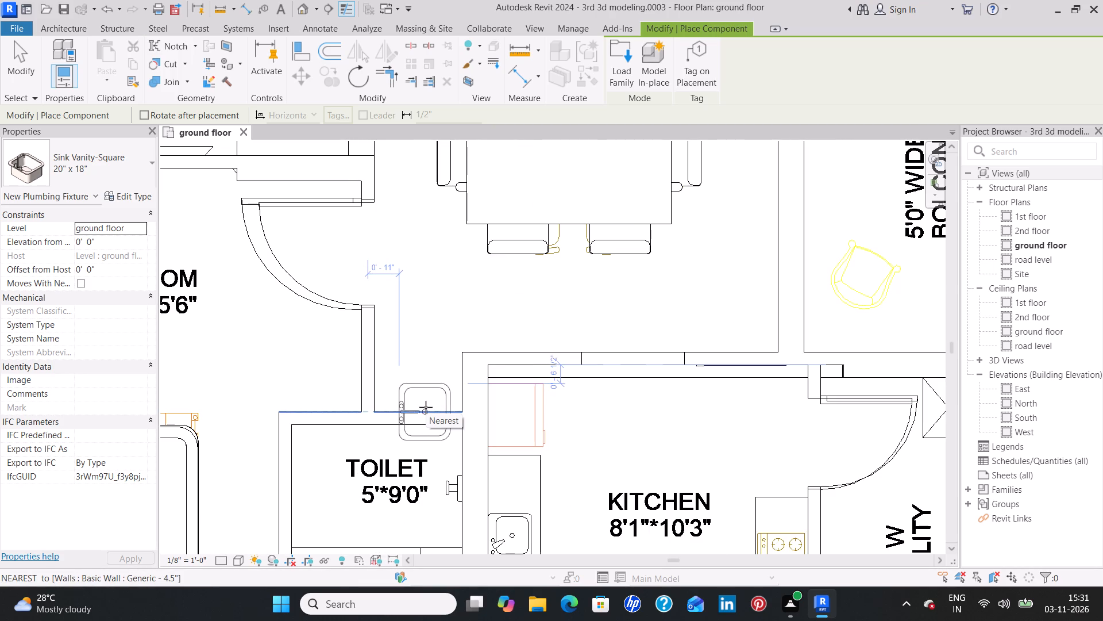
scroll(426, 407, up, 4)
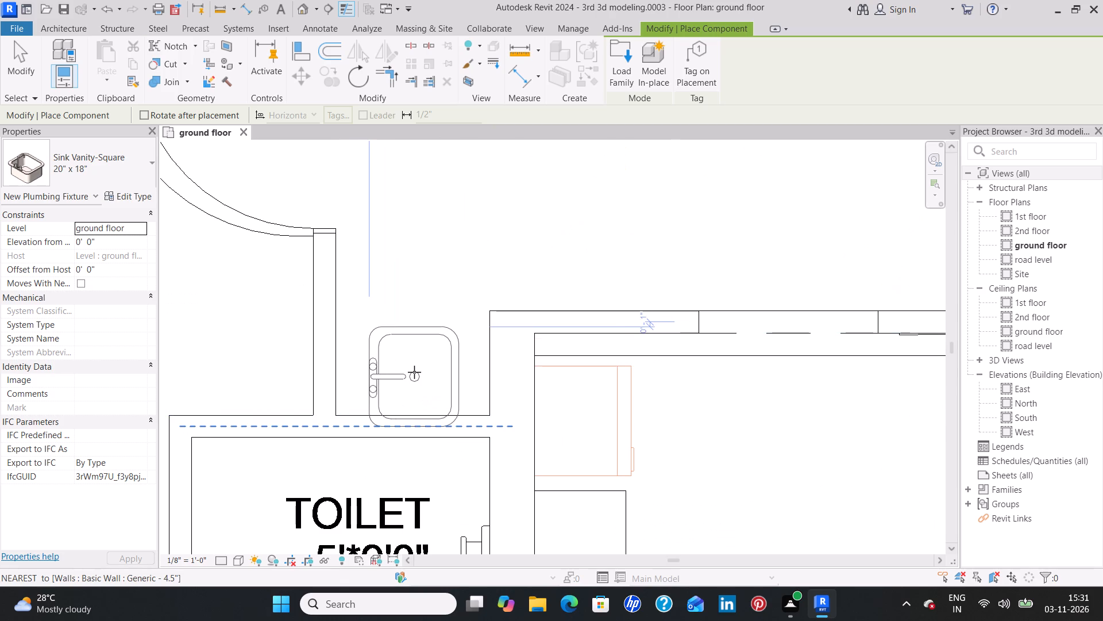
key(space)
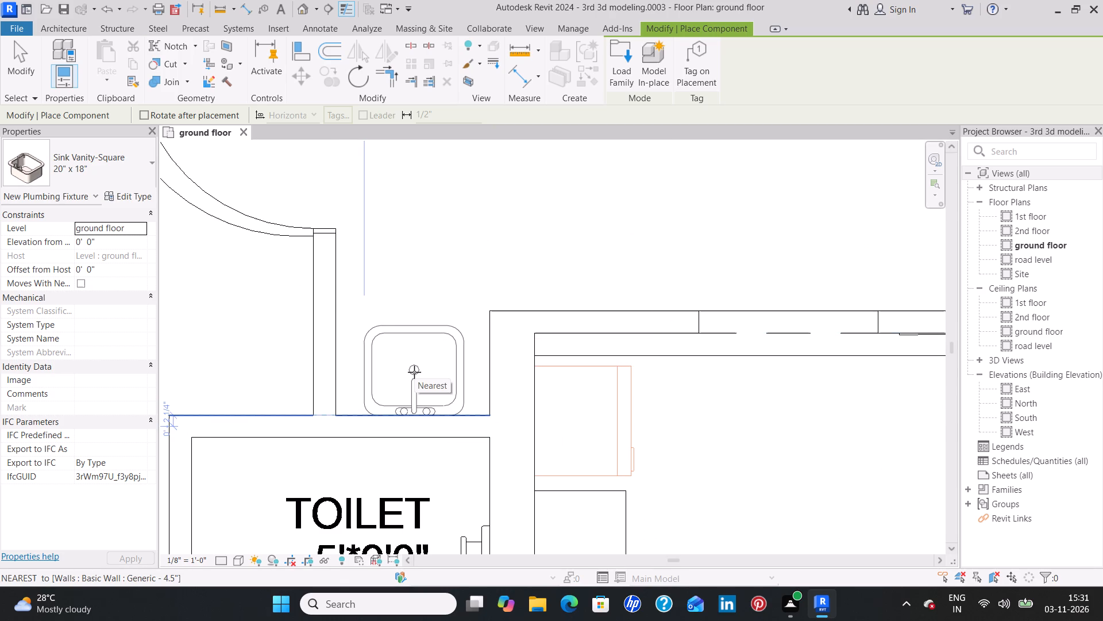
click(414, 372)
Place a Sink Vanity-Square over the drawn basin in entrance 10's 5'*9'0" toilet, faucet rotated to the east wall and back flush with it.
middle_drag(411, 493, 425, 333)
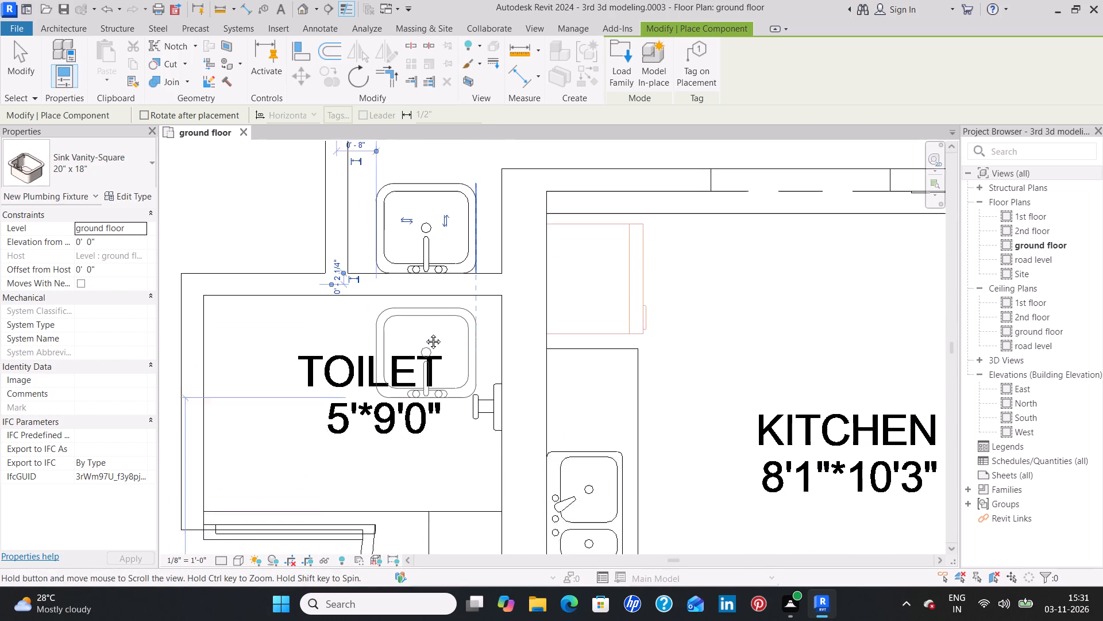
middle_drag(425, 333, 427, 317)
middle_drag(418, 497, 428, 320)
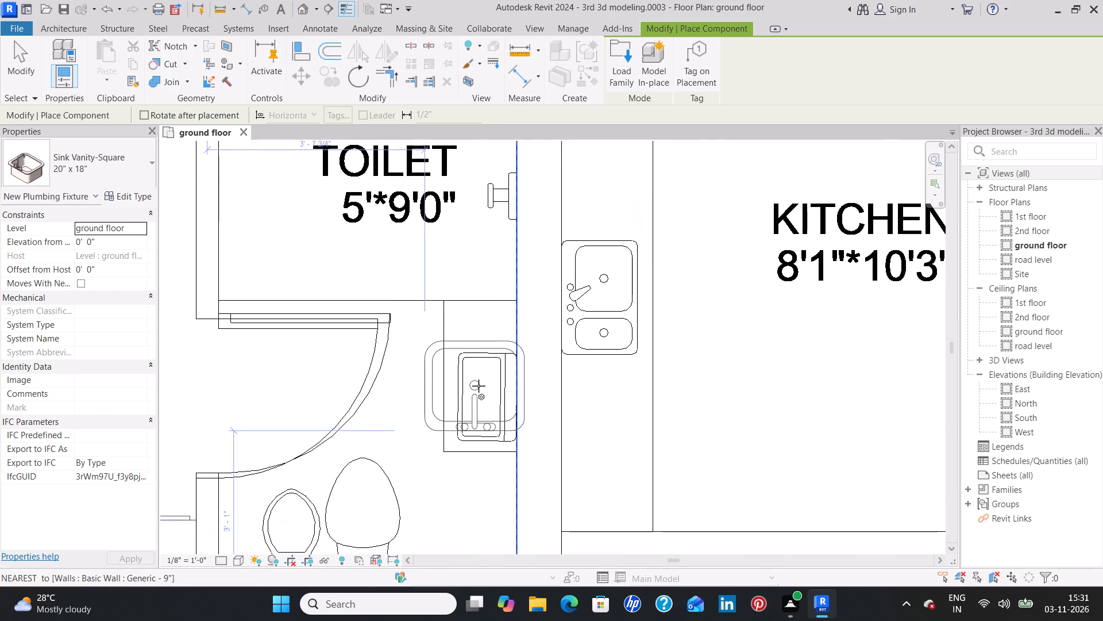
key(space)
click(470, 390)
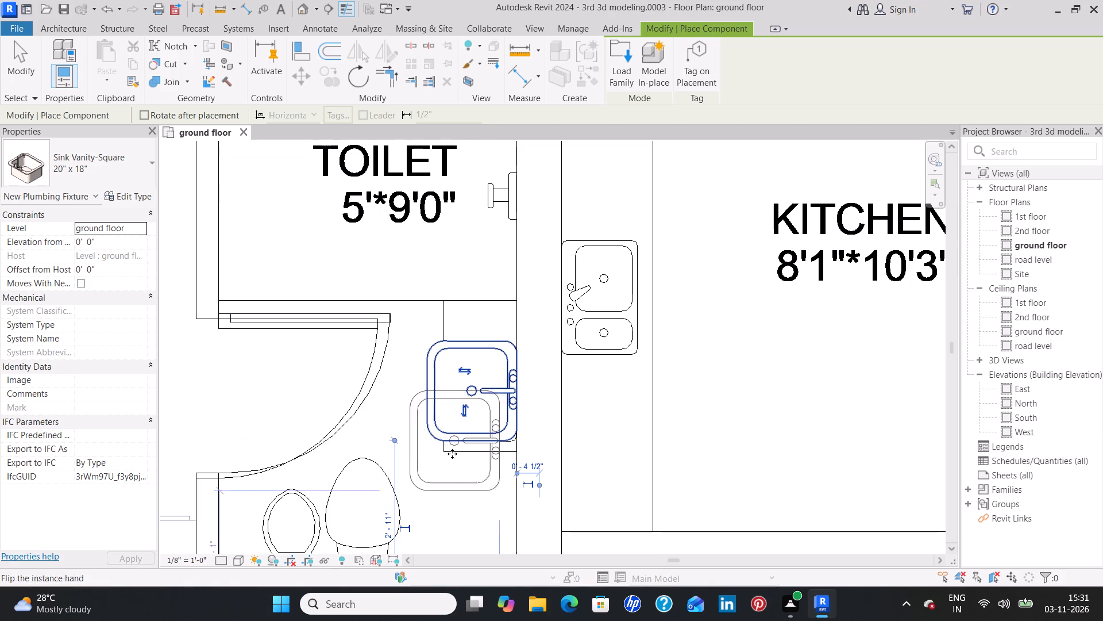
Place a Sink Vanity-Square in entrance 1's 6'7'*7' toilet, south of the shower area, with its faucet side against the east wall.
scroll(427, 476, down, 9)
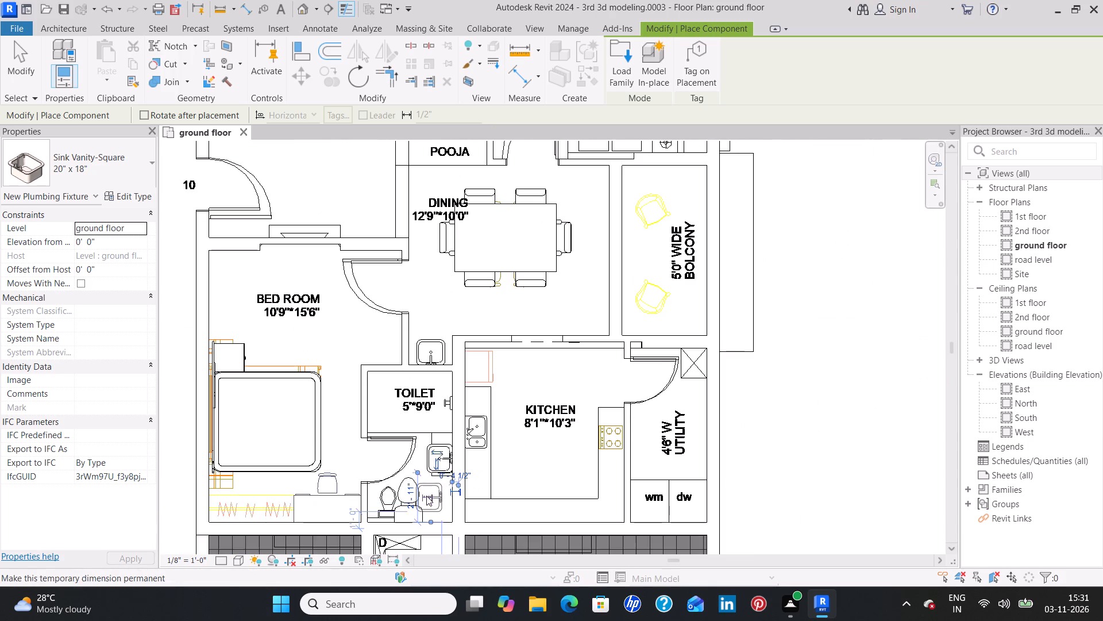
middle_drag(429, 494, 446, 275)
middle_drag(462, 503, 462, 344)
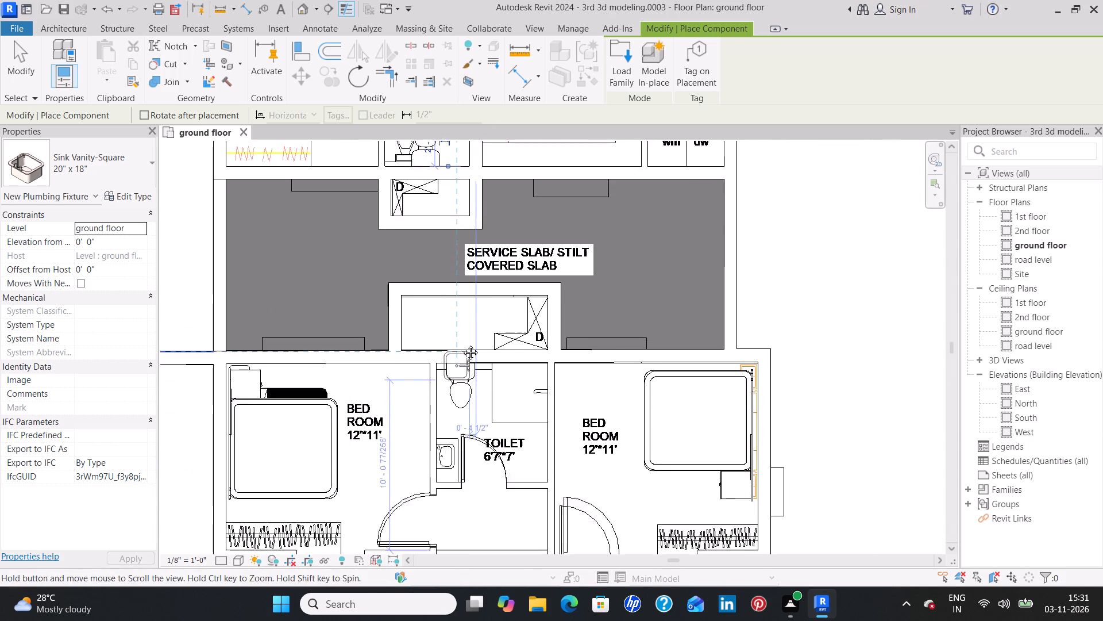
middle_drag(462, 344, 462, 339)
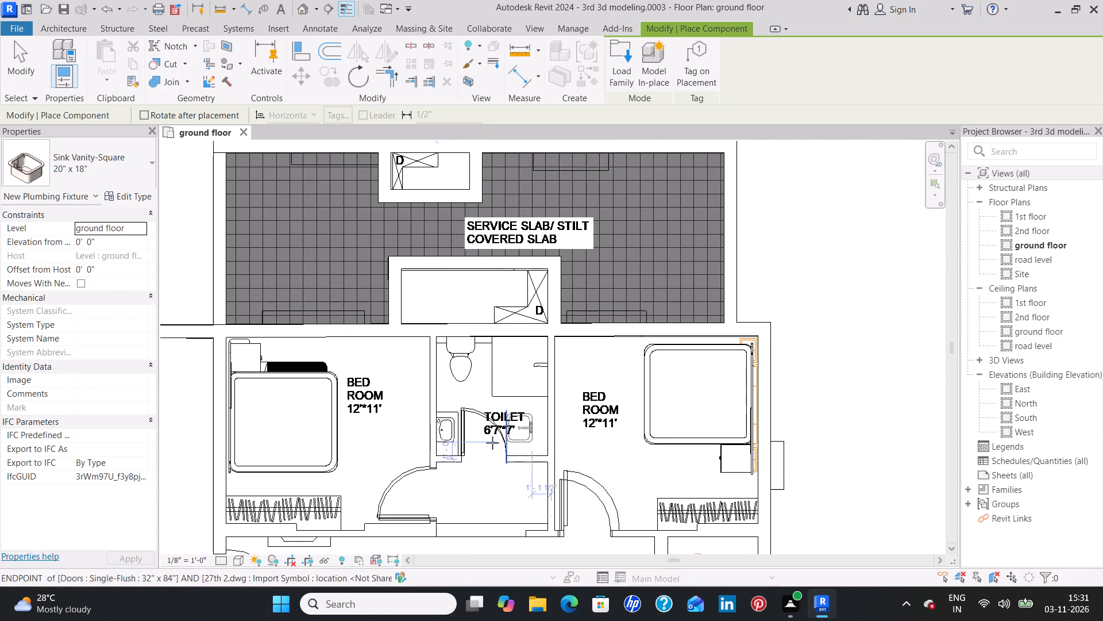
scroll(451, 440, up, 7)
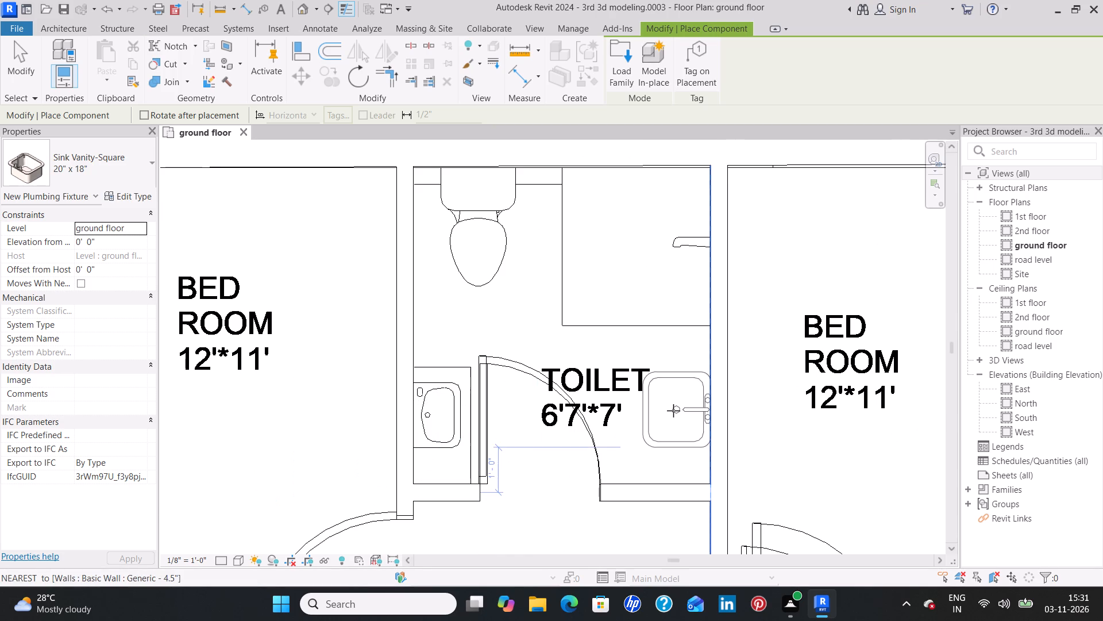
click(673, 411)
Place a Sink Vanity-Square over the drawn basin in entrance 1's 5'*9'0" toilet, faucet side against the east wall.
scroll(527, 488, down, 4)
middle_drag(502, 482, 504, 244)
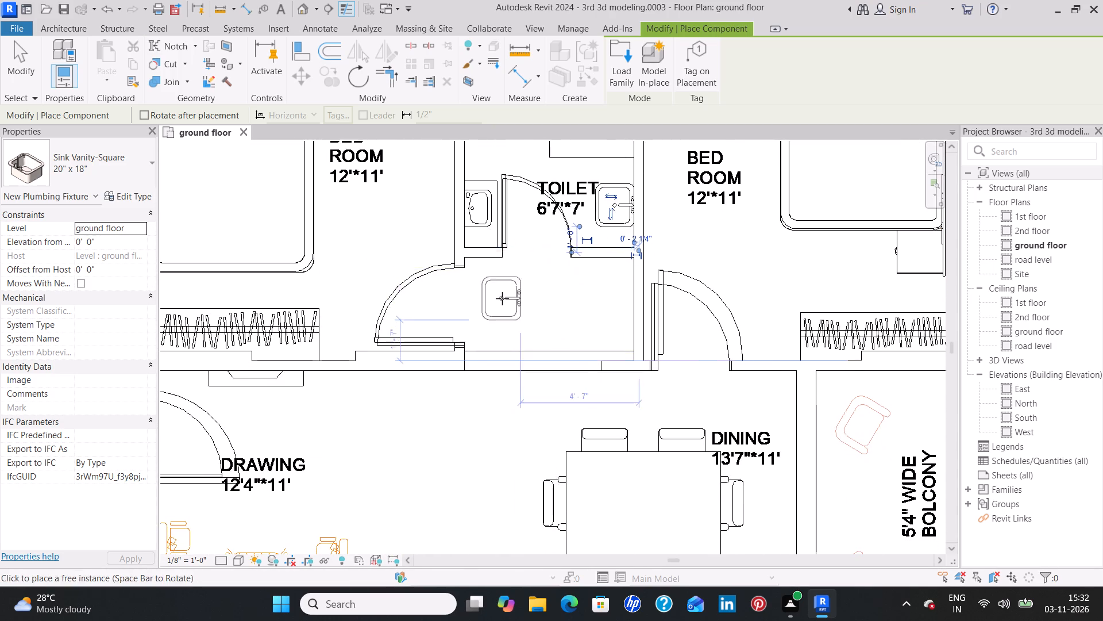
scroll(502, 298, down, 7)
middle_drag(510, 453, 512, 306)
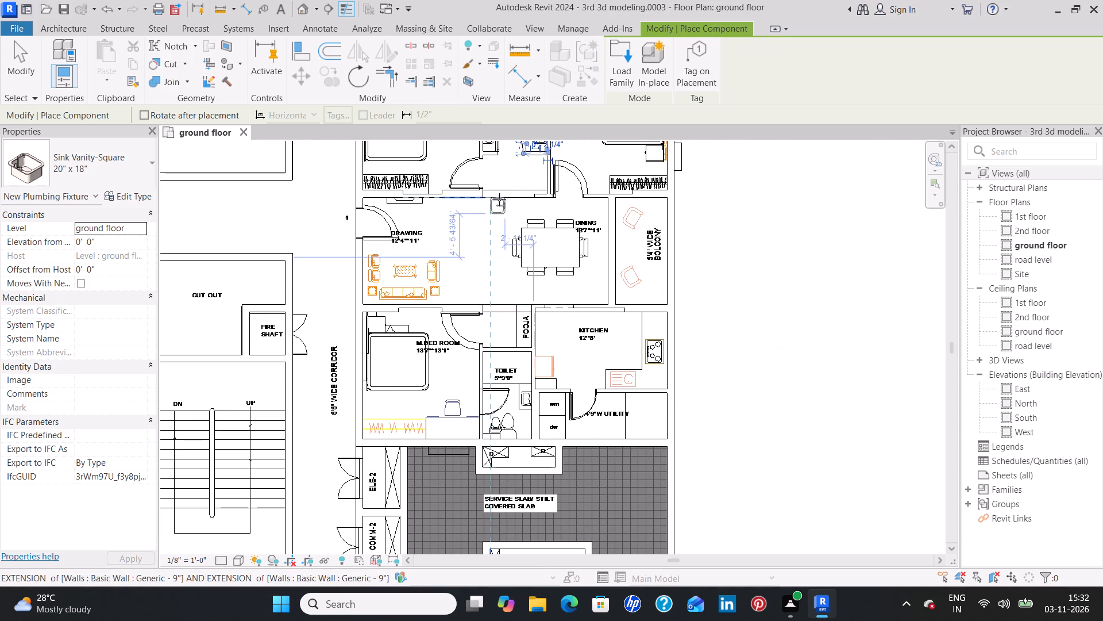
middle_drag(489, 230, 473, 328)
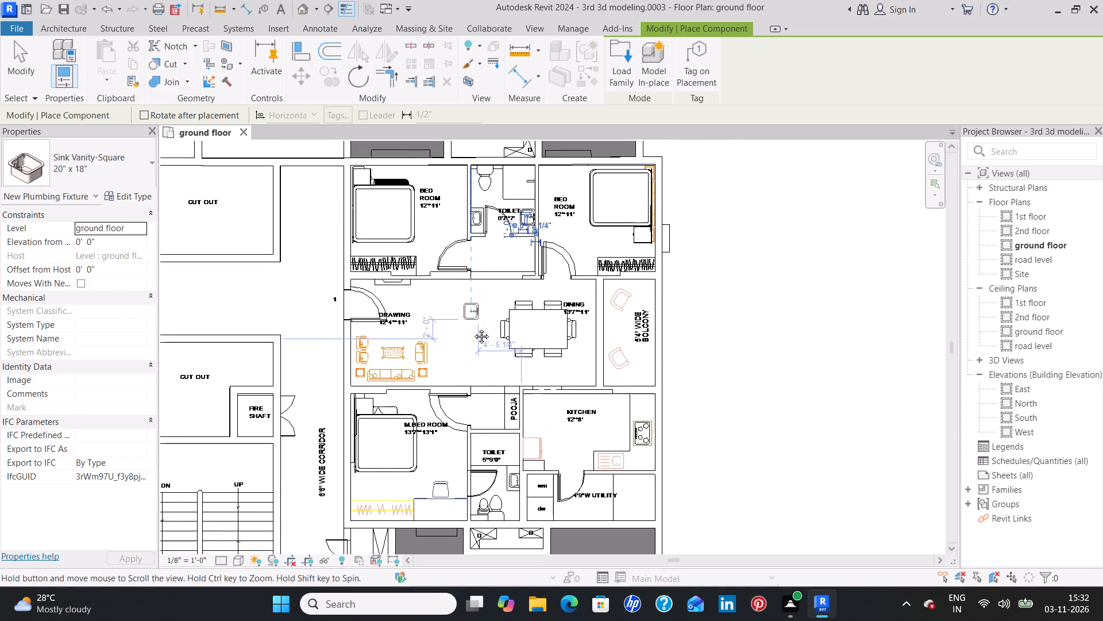
middle_drag(473, 328, 472, 331)
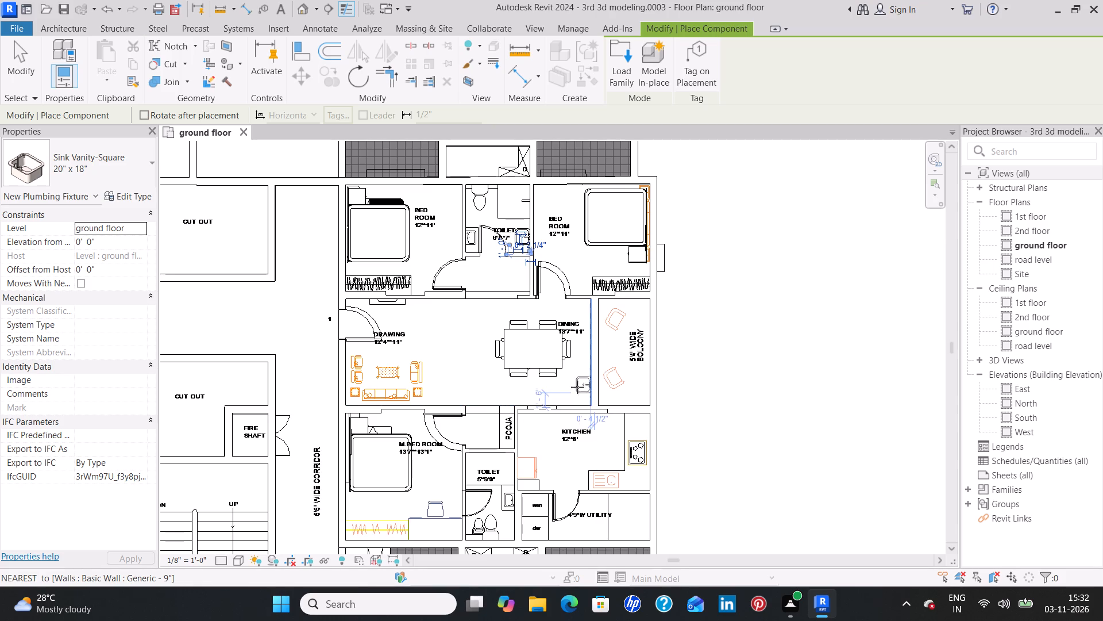
middle_drag(507, 502, 507, 499)
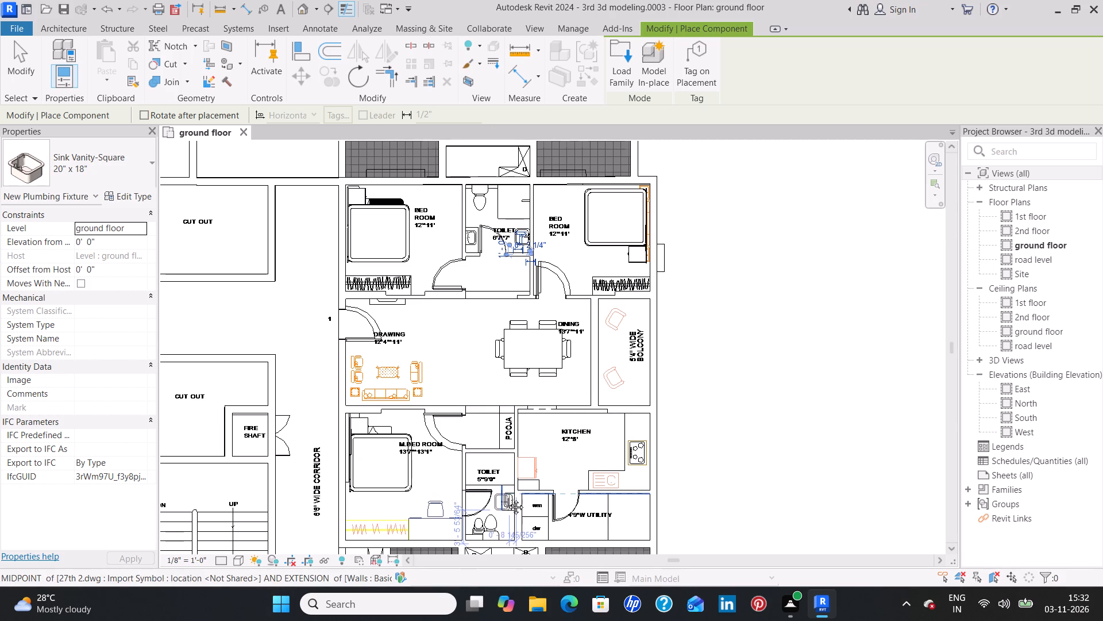
middle_drag(507, 499, 508, 391)
scroll(510, 396, up, 7)
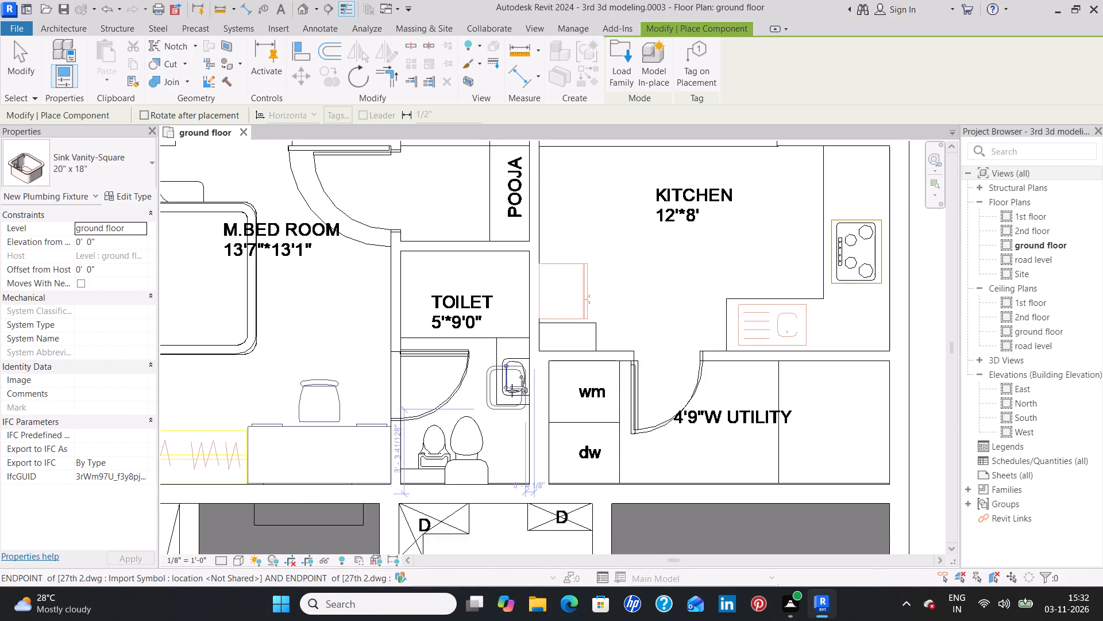
scroll(512, 390, up, 4)
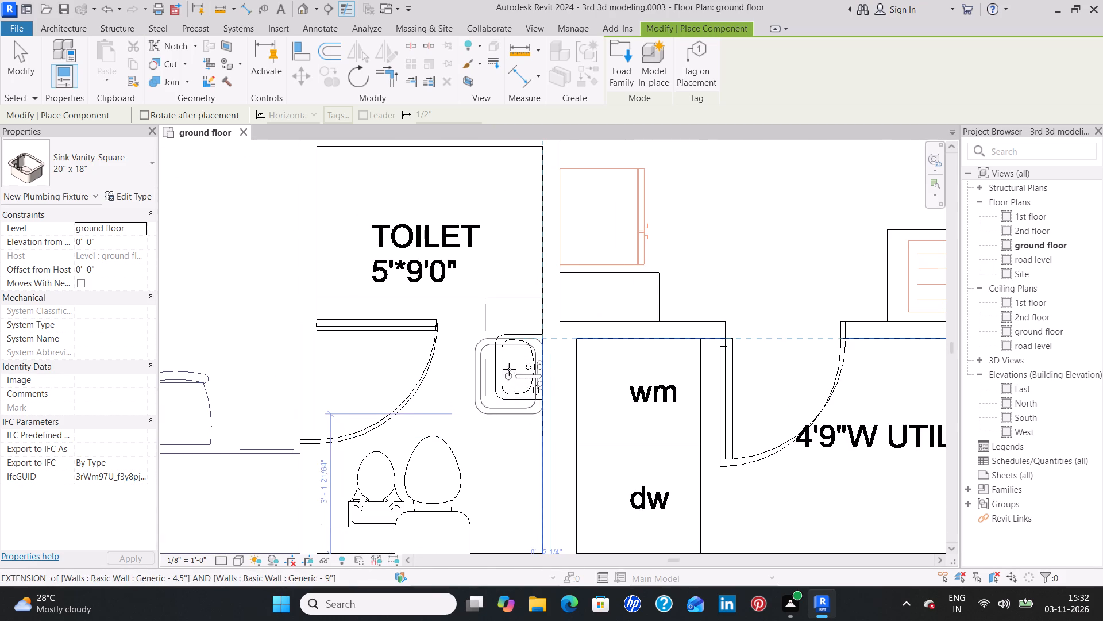
click(509, 360)
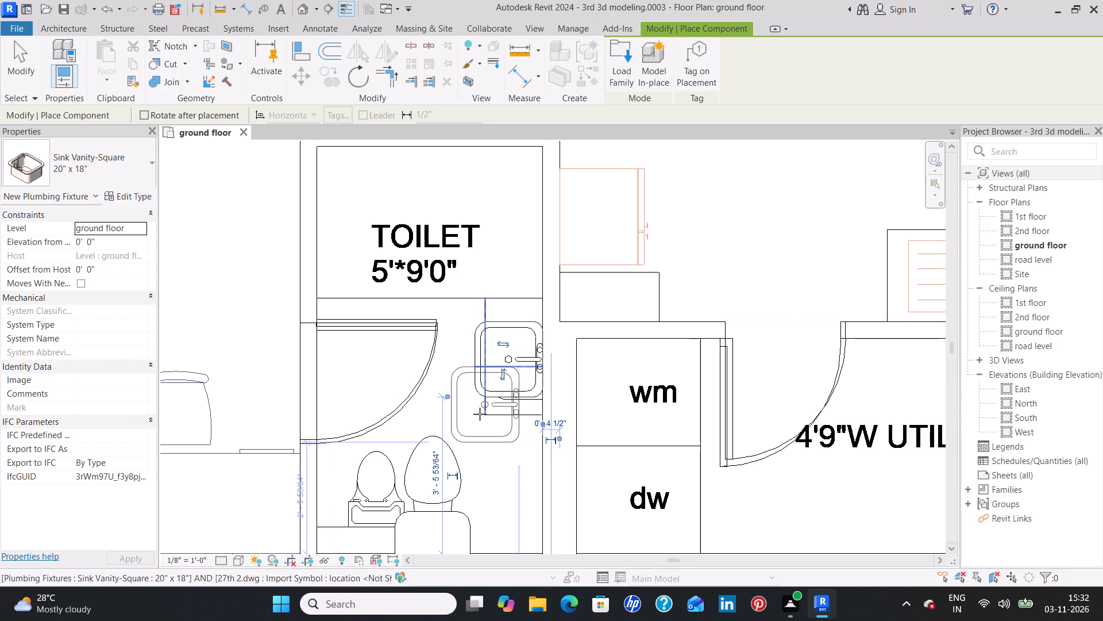
Place a Sink Vanity-Square over the drawn basin in entrance 2's western 5'*8' toilet, faucet facing the wall shared by the two toilets.
scroll(479, 415, down, 4)
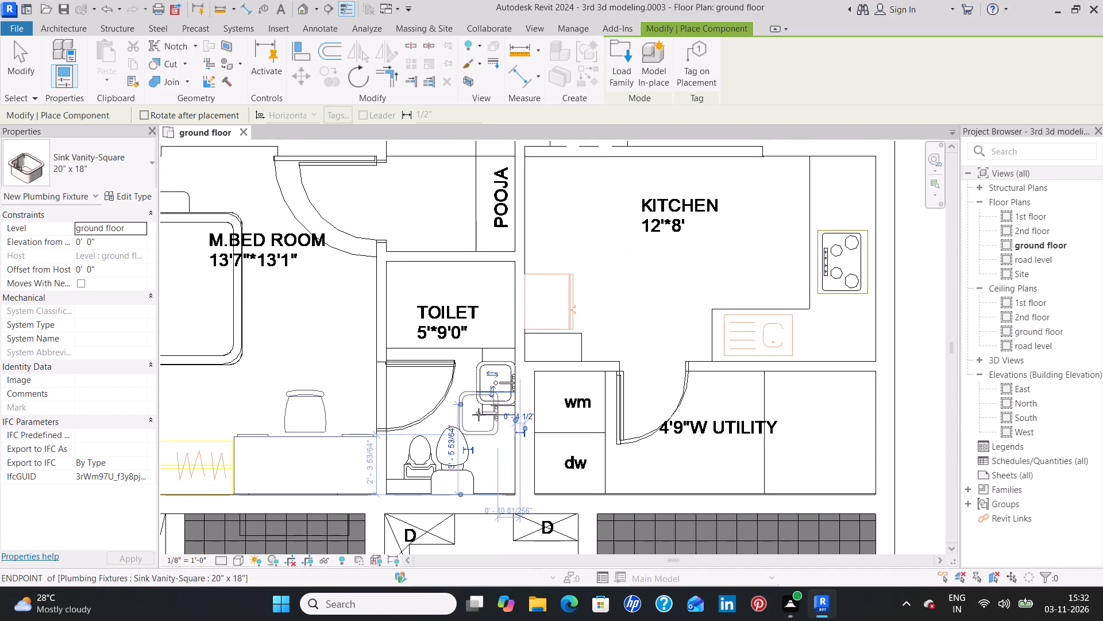
scroll(475, 430, down, 4)
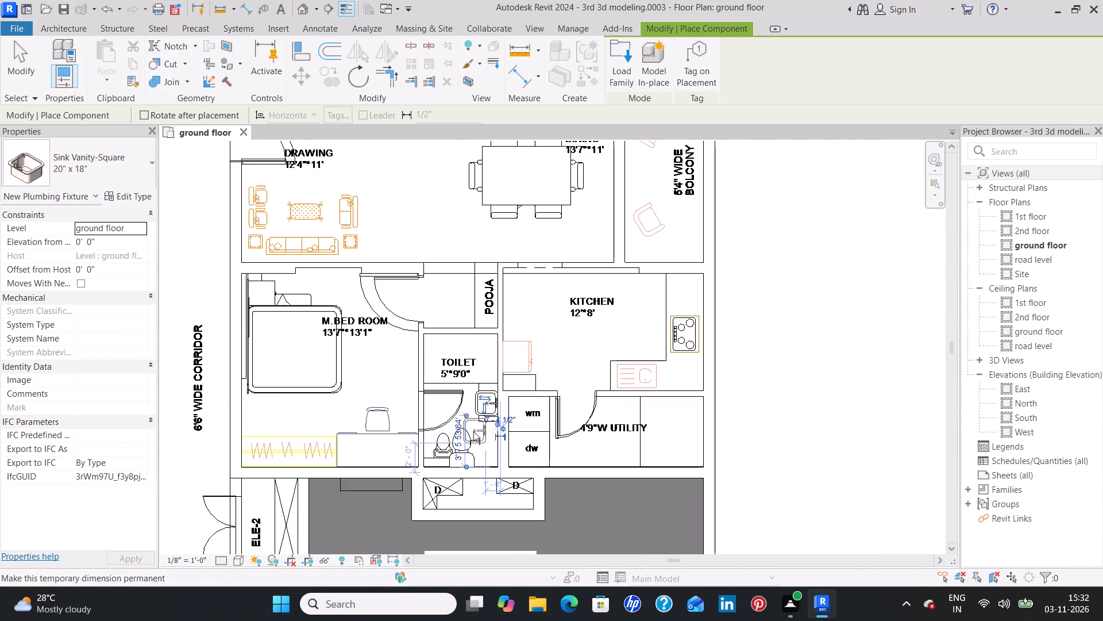
scroll(473, 431, down, 2)
middle_drag(464, 491, 463, 291)
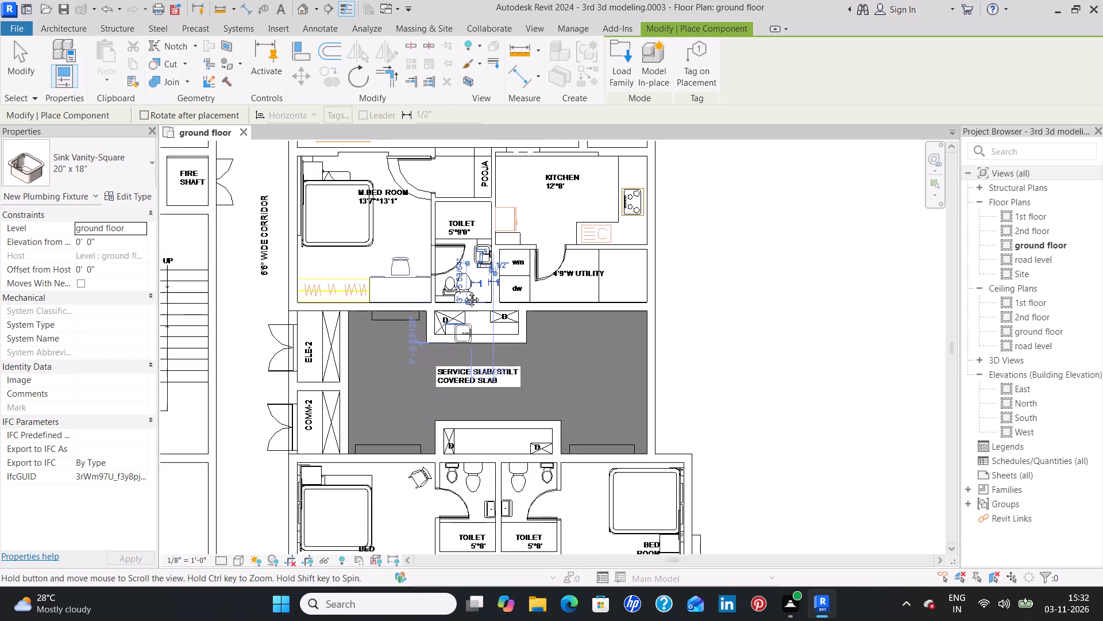
middle_drag(463, 291, 463, 276)
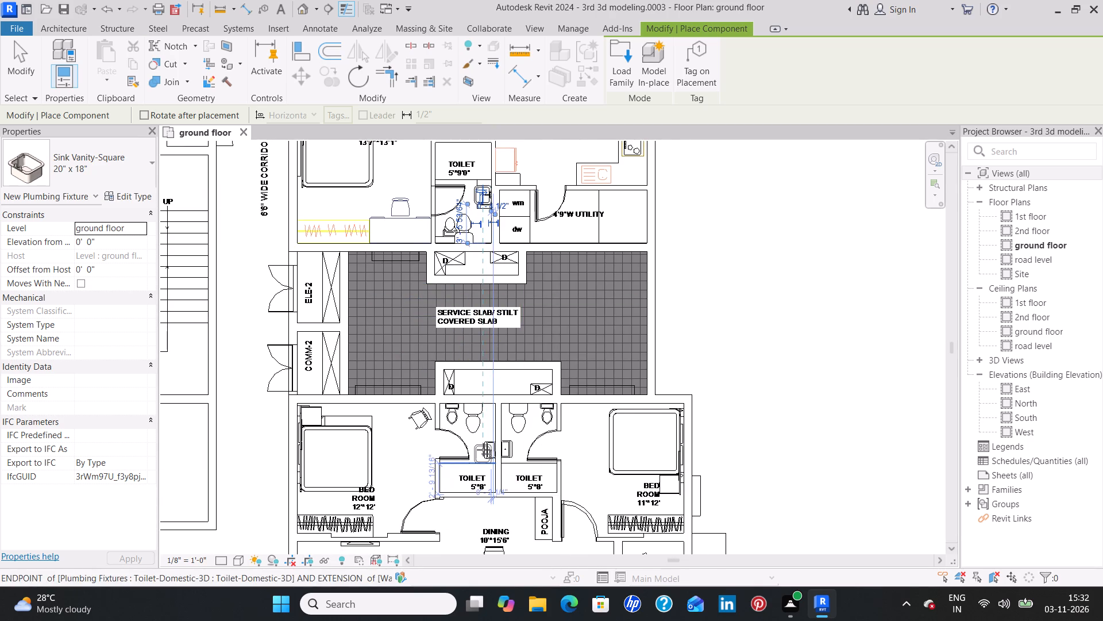
scroll(483, 450, up, 2)
middle_drag(483, 449, 468, 342)
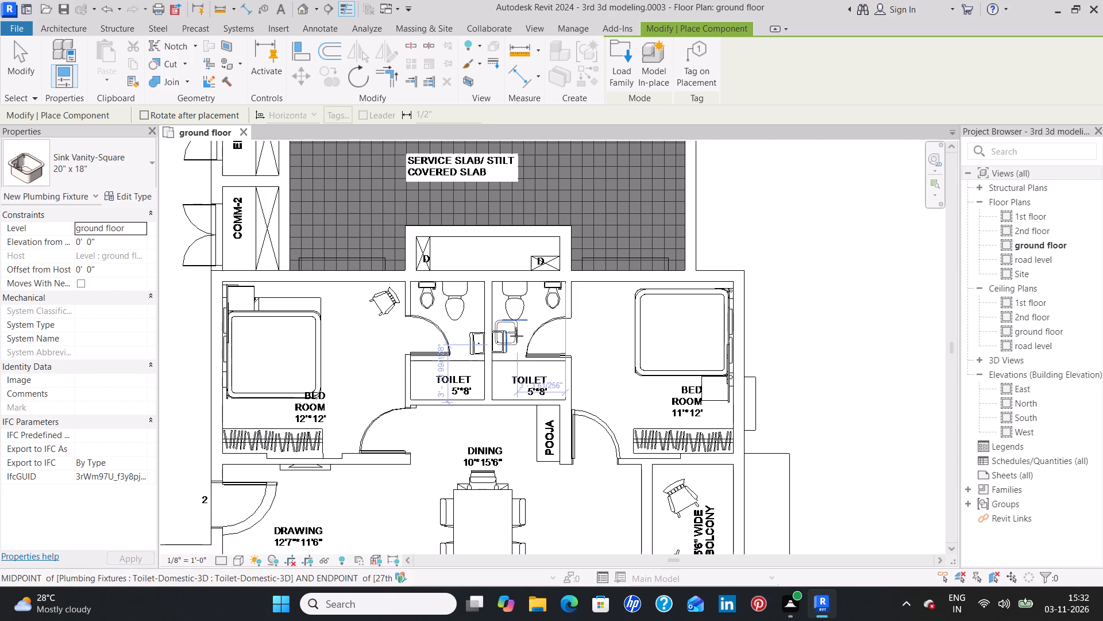
scroll(469, 349, up, 3)
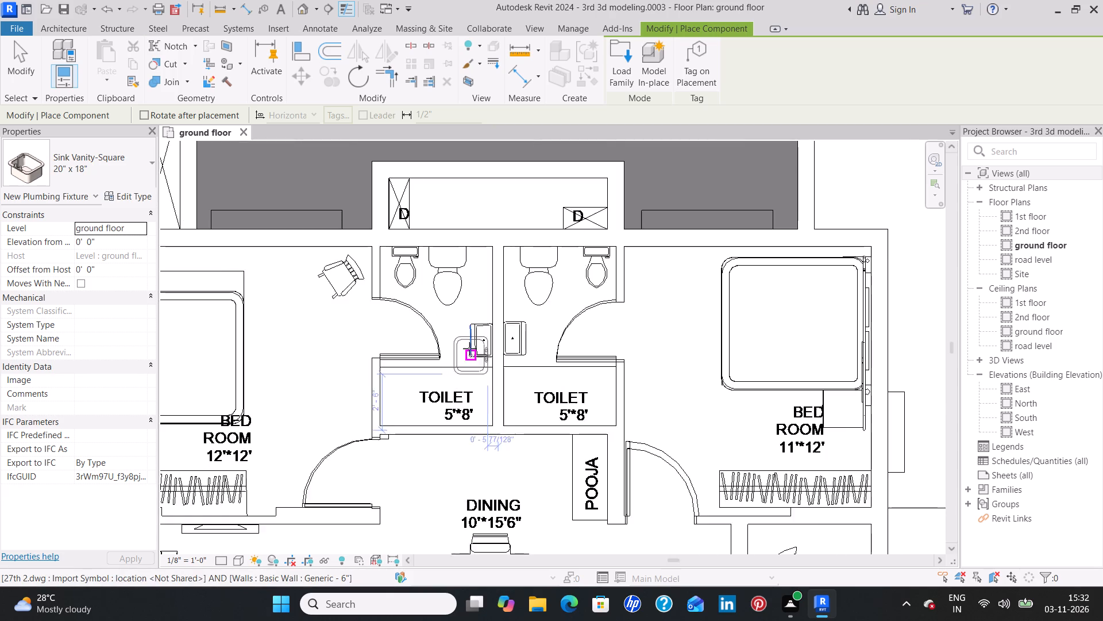
scroll(469, 348, up, 4)
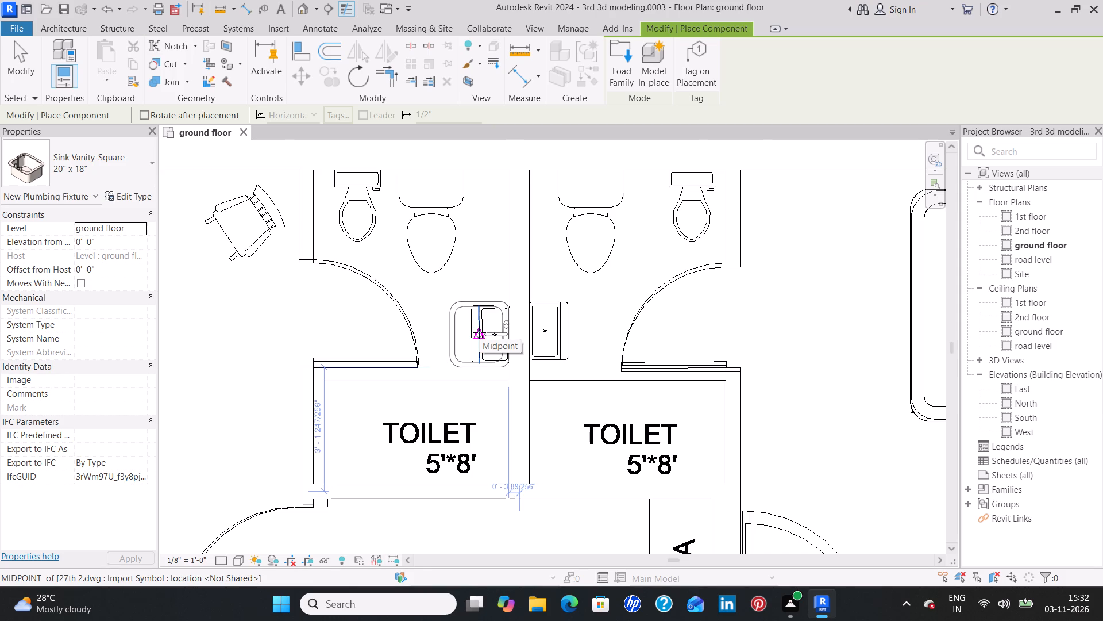
scroll(479, 332, up, 5)
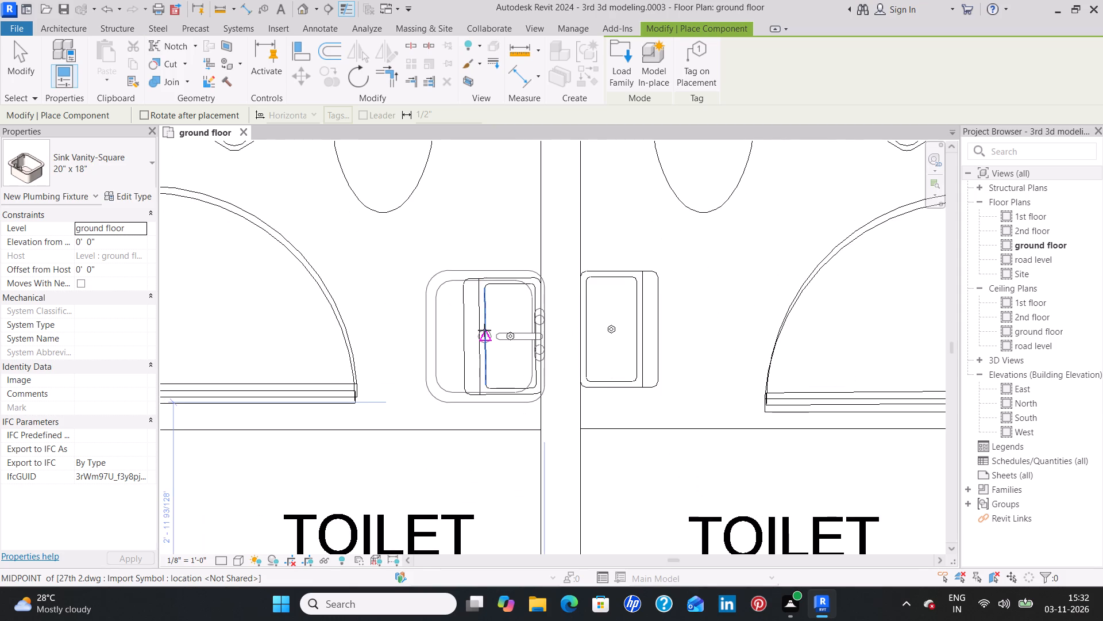
click(480, 330)
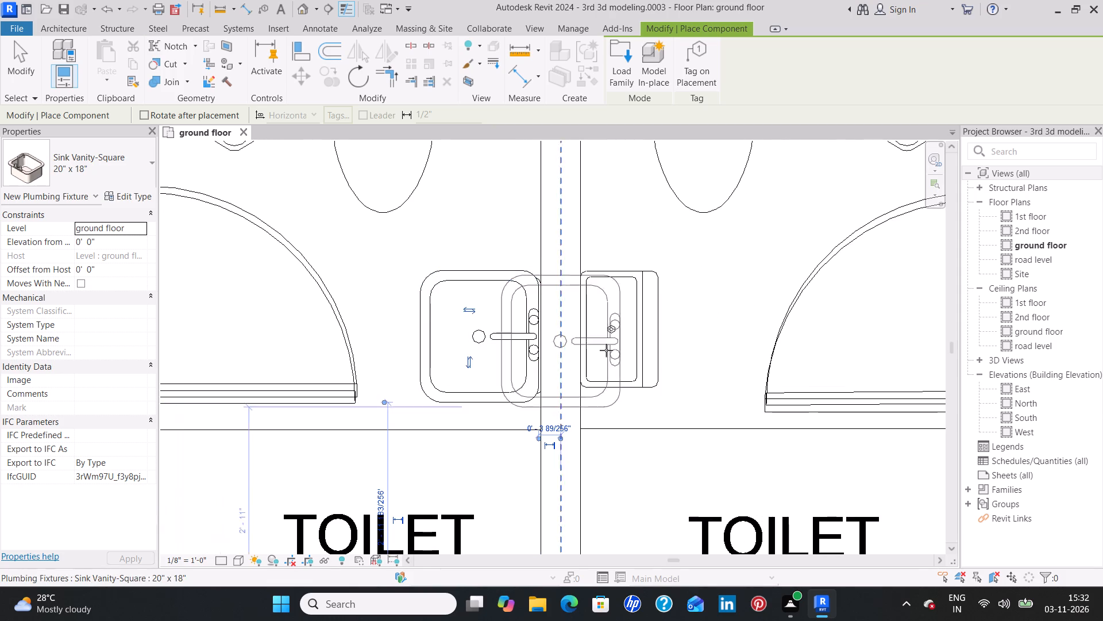
Place a Sink Vanity-Square in entrance 2's eastern 5'*8' toilet, rotated to face the shared wall and aligned with the western sink.
key(space)
key(space)
key(space)
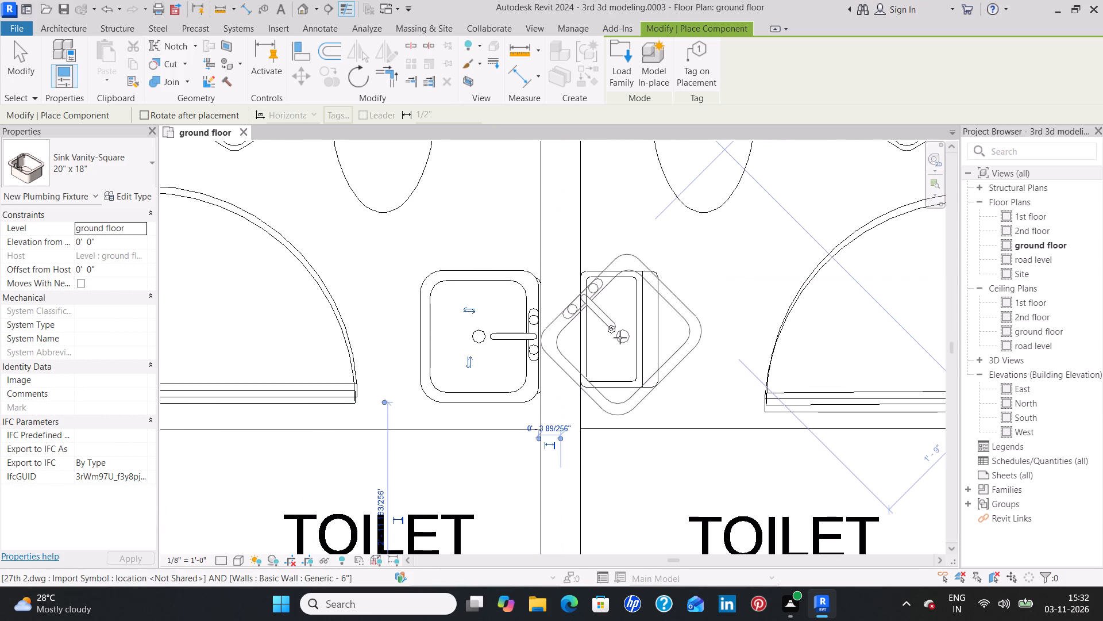
key(space)
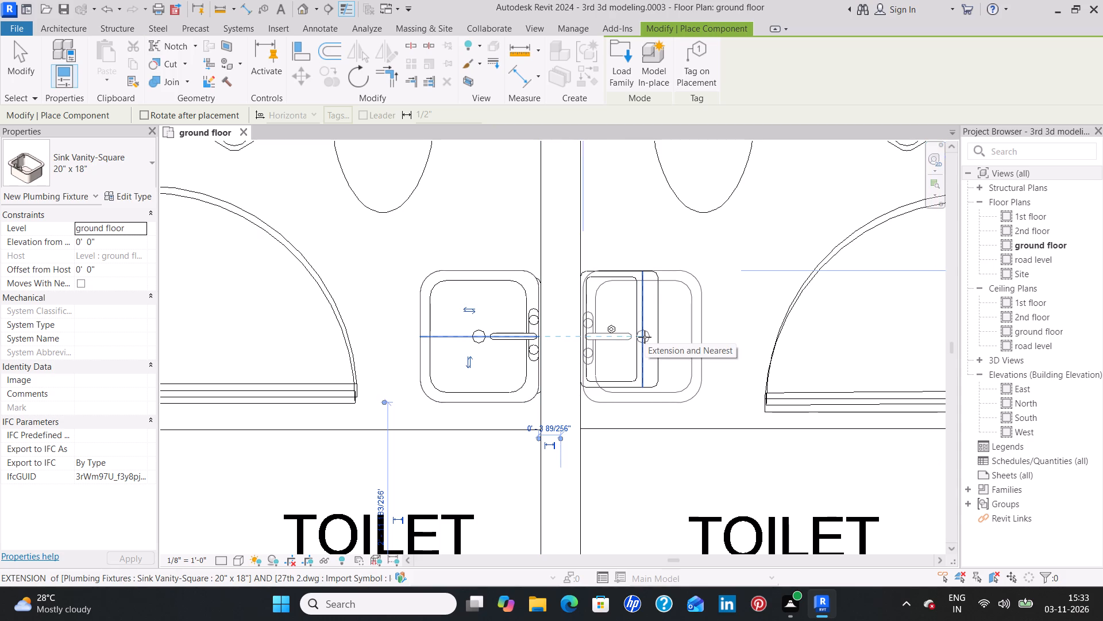
click(645, 337)
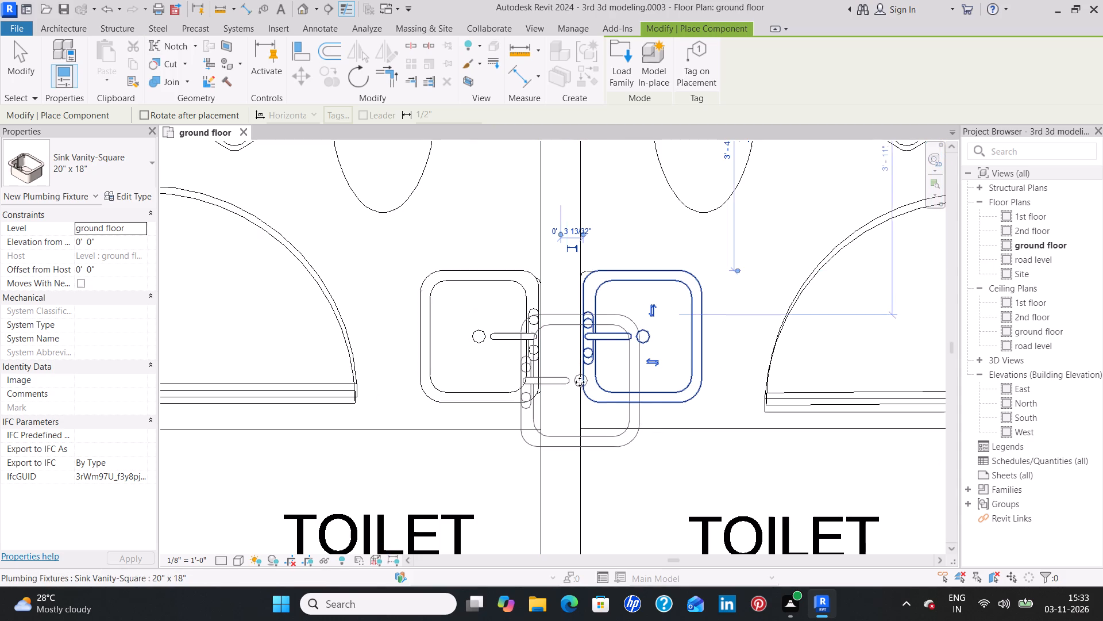
key(Escape)
key(Escape)
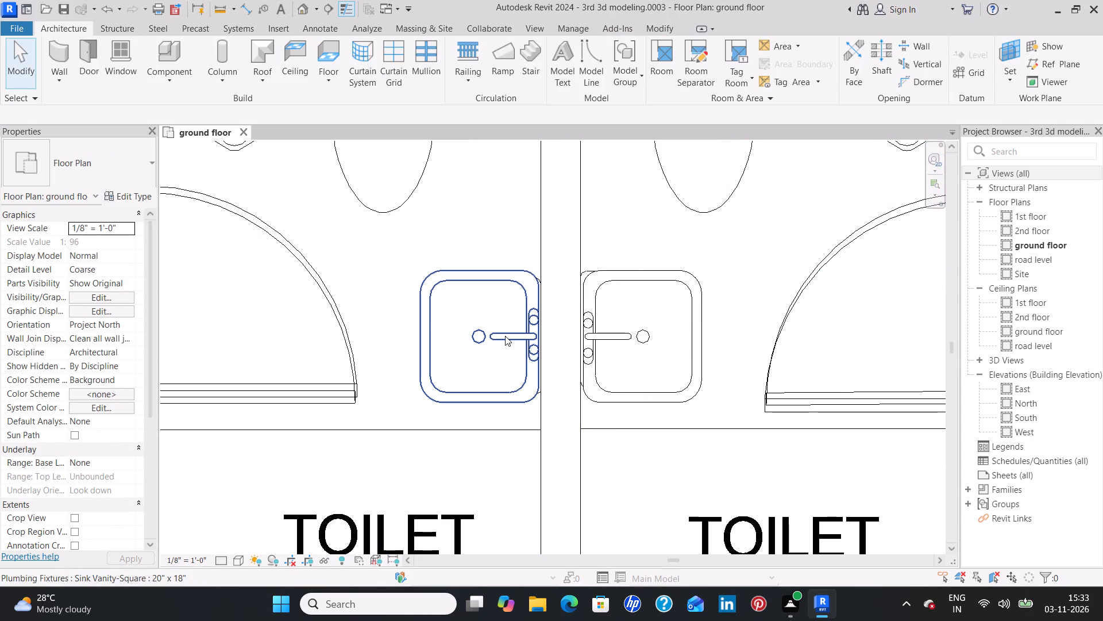
Nudge the two back-to-back sinks in entrance 2's 5'*8' toilets until their faucet sides are flush with the shared wall.
click(505, 336)
scroll(575, 332, up, 2)
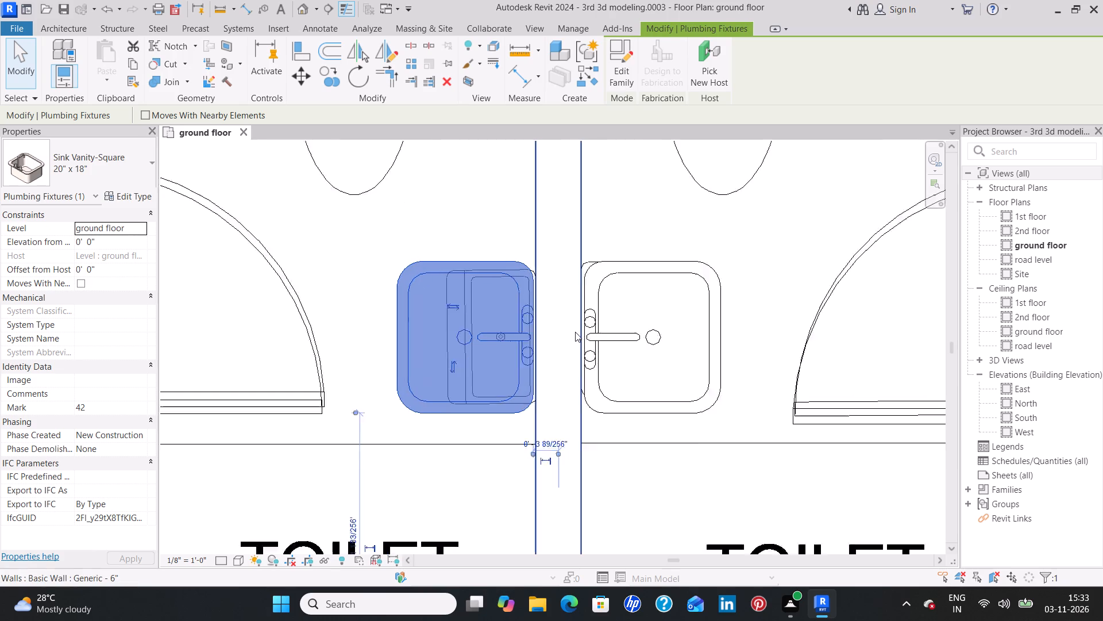
scroll(575, 332, up, 5)
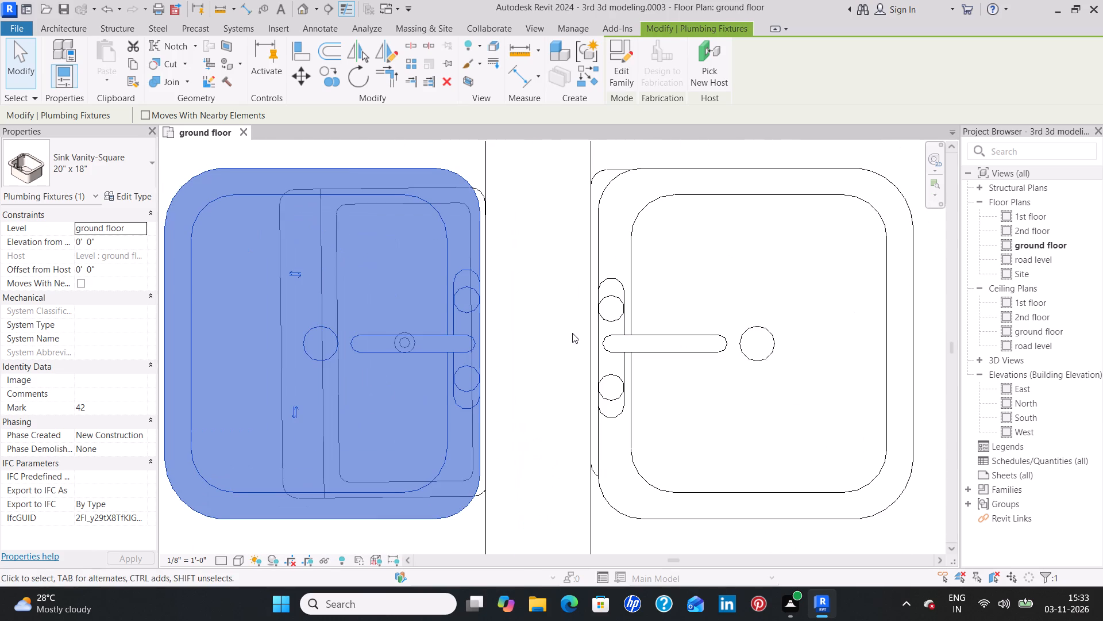
key(Right)
key(Right)
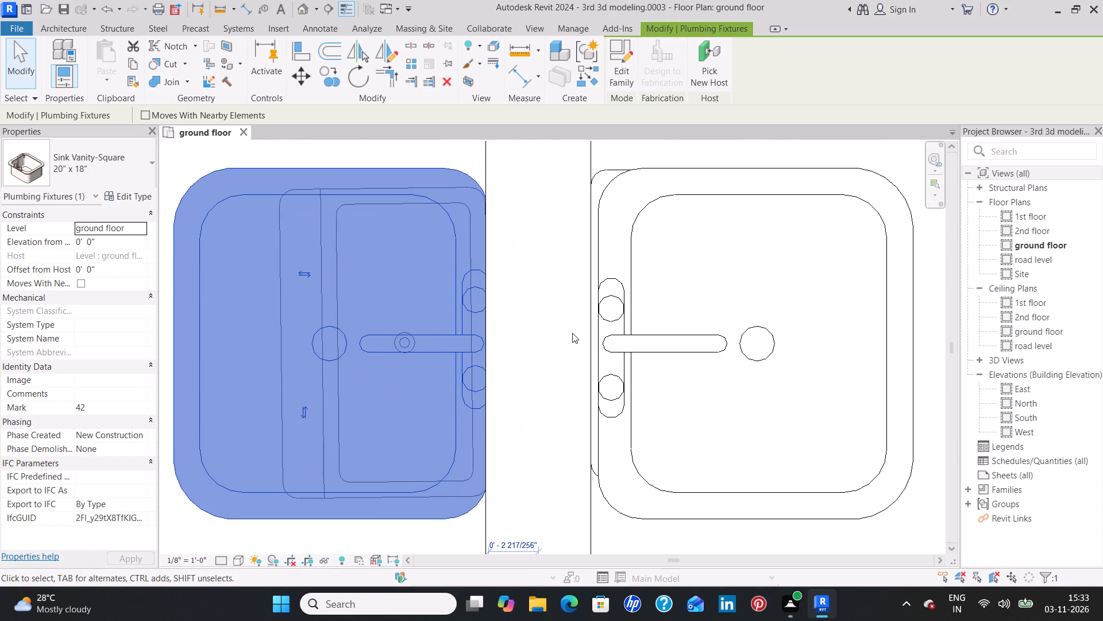
click(649, 333)
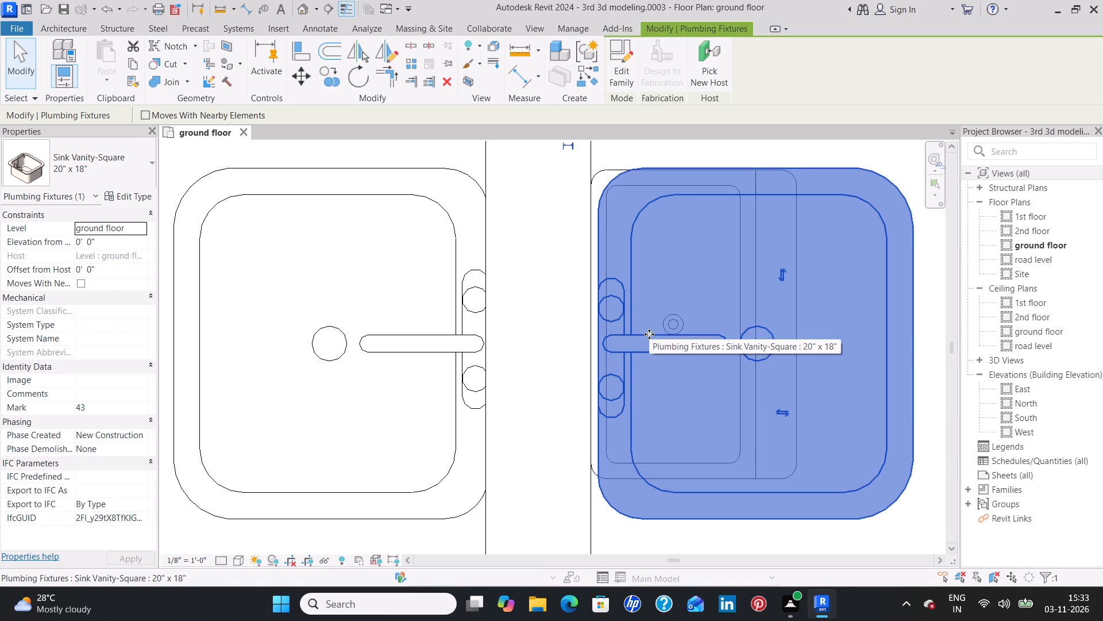
key(Left)
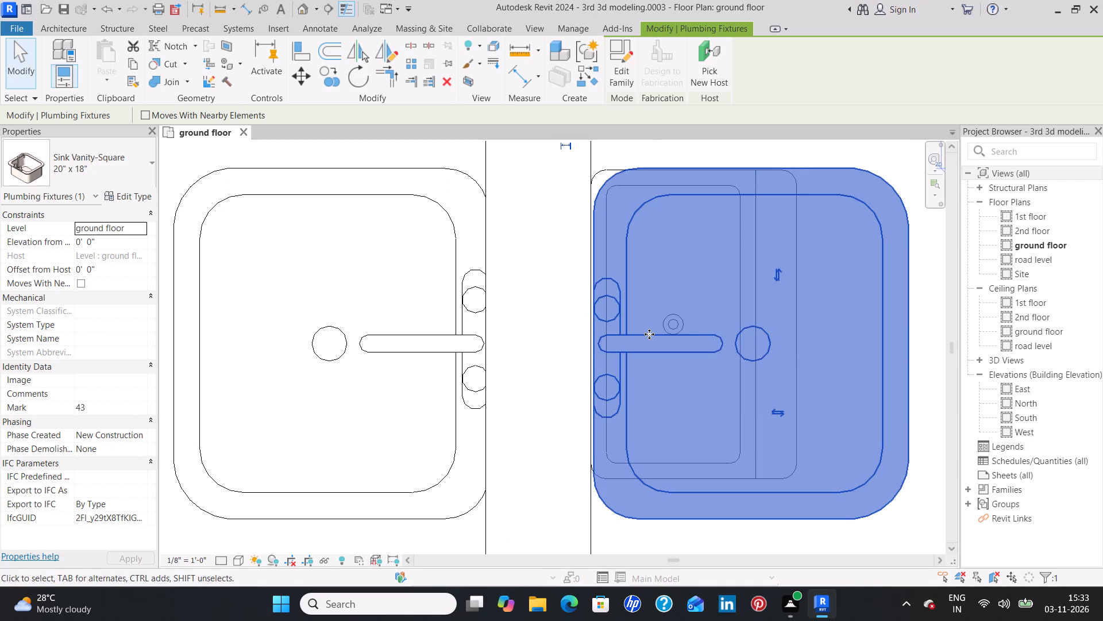
key(Left)
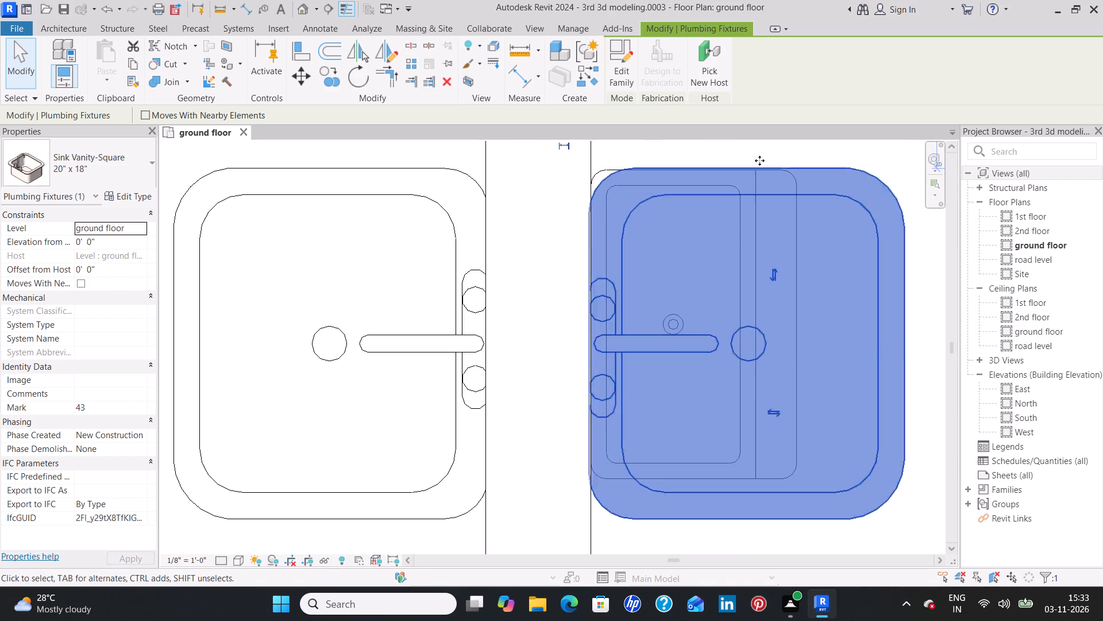
click(512, 243)
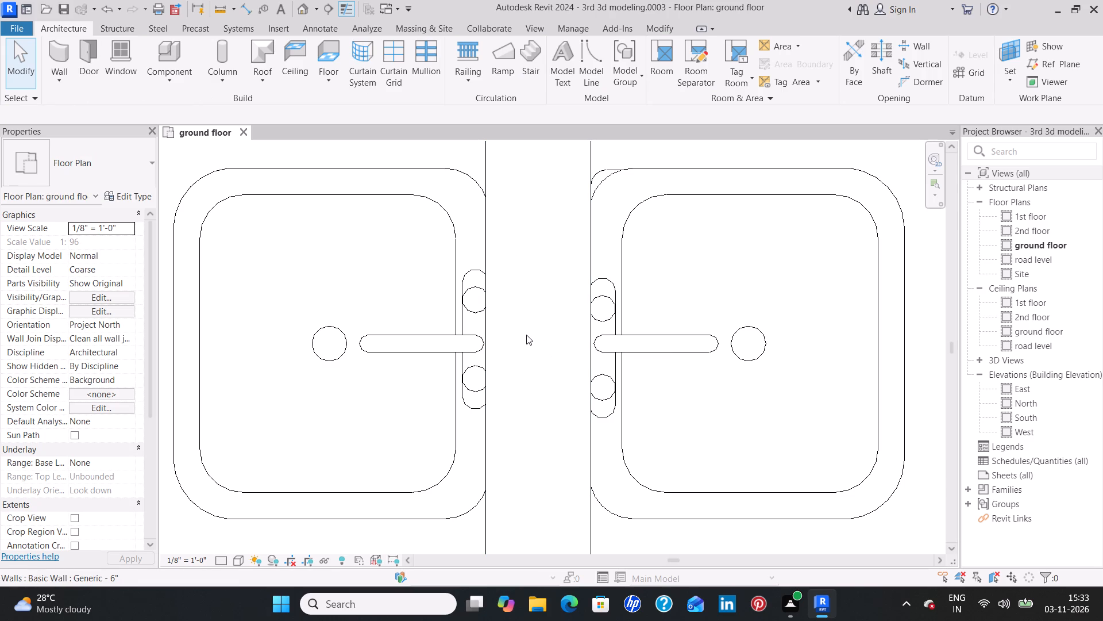
Place a matching Sink Vanity-Square over the drawn basin in entrance 2's room north of the 6'*8'6" toilet, faucet side against the east wall.
click(458, 335)
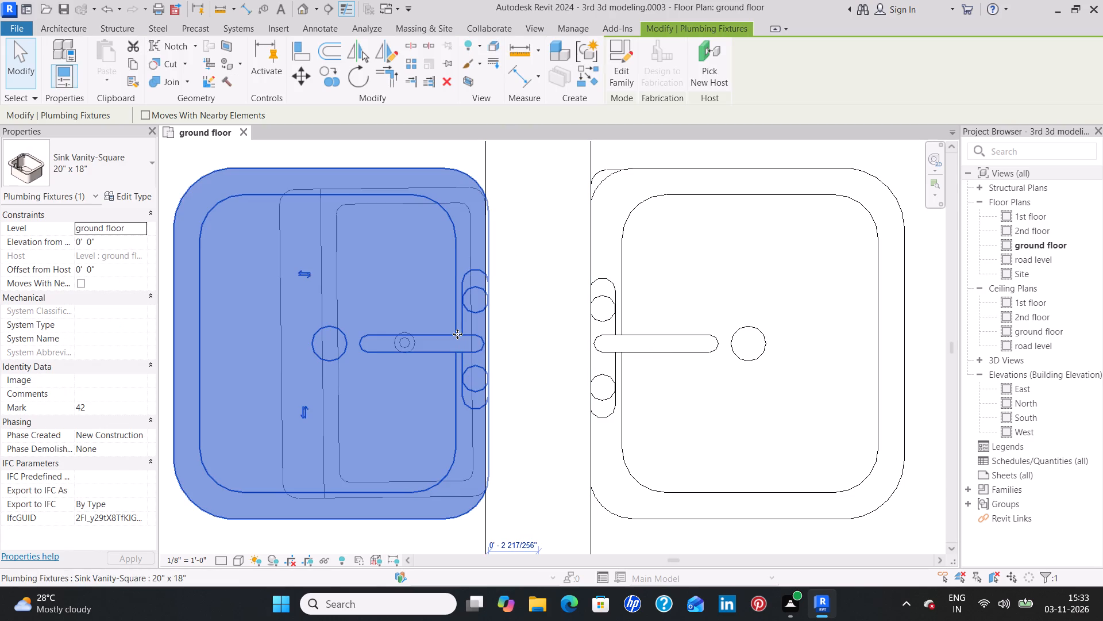
text(cs)
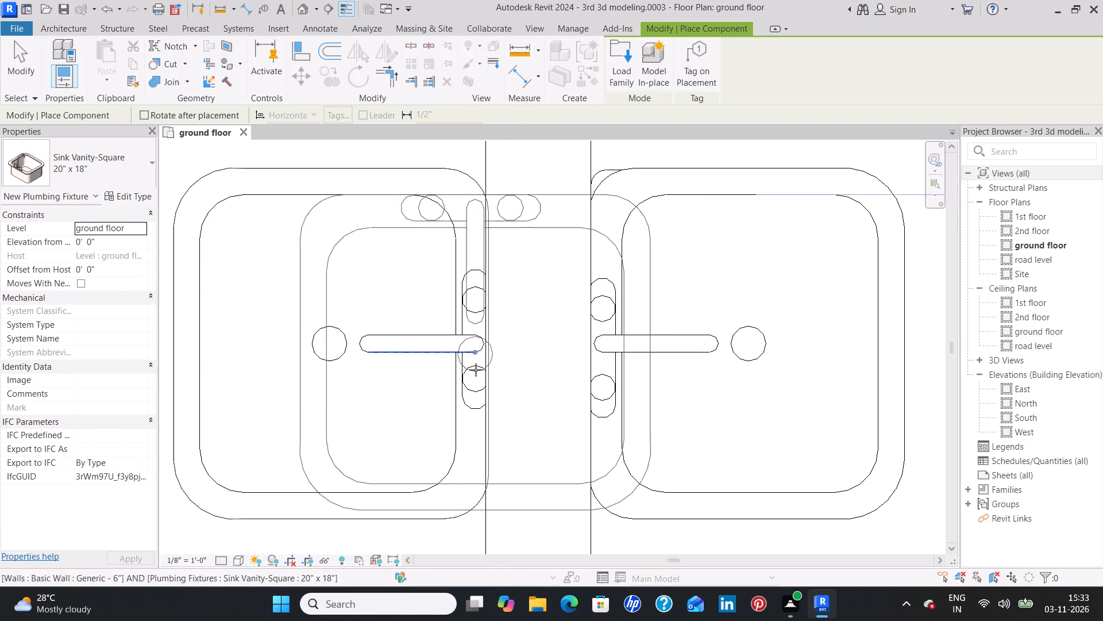
scroll(475, 377, down, 17)
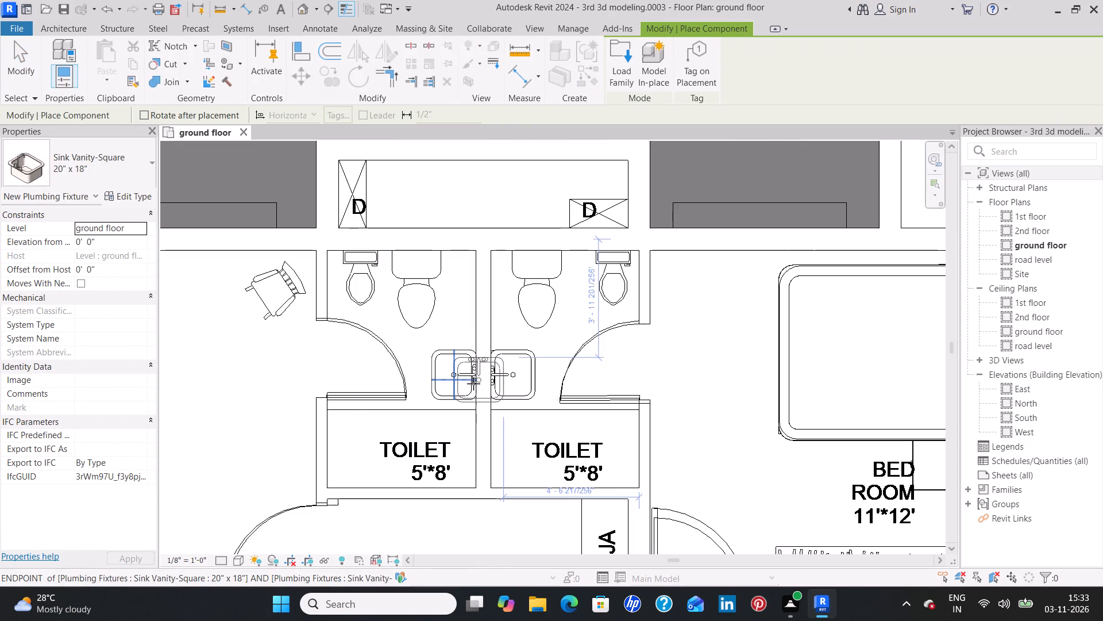
middle_drag(453, 455, 436, 192)
scroll(427, 234, down, 1)
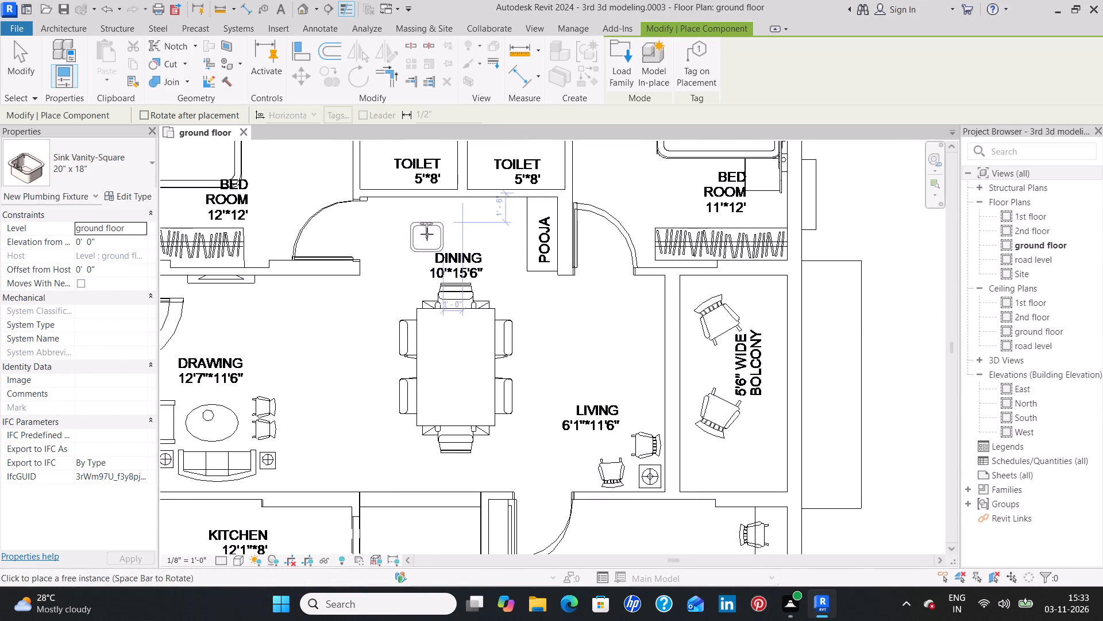
scroll(427, 234, down, 3)
scroll(430, 436, up, 6)
middle_drag(434, 430, 435, 281)
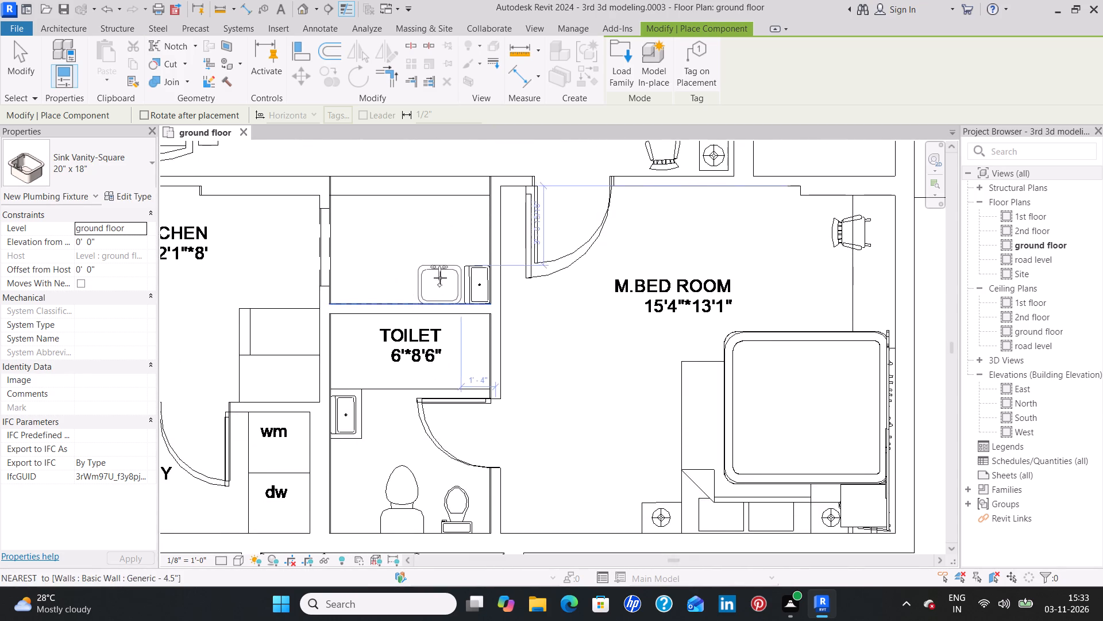
scroll(440, 278, up, 6)
key(space)
key(space)
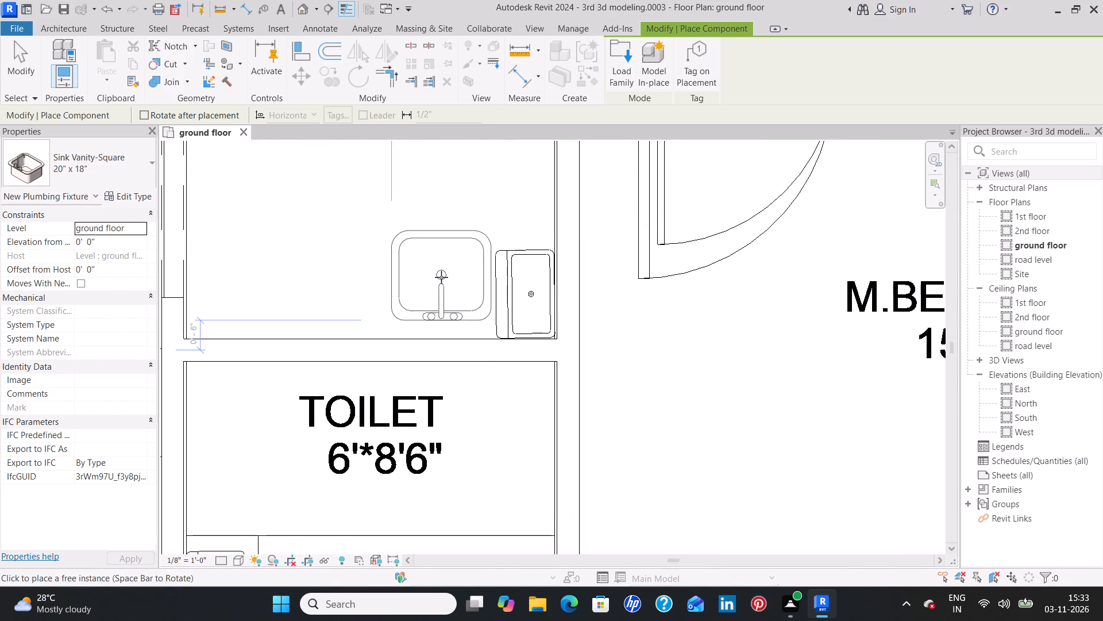
key(space)
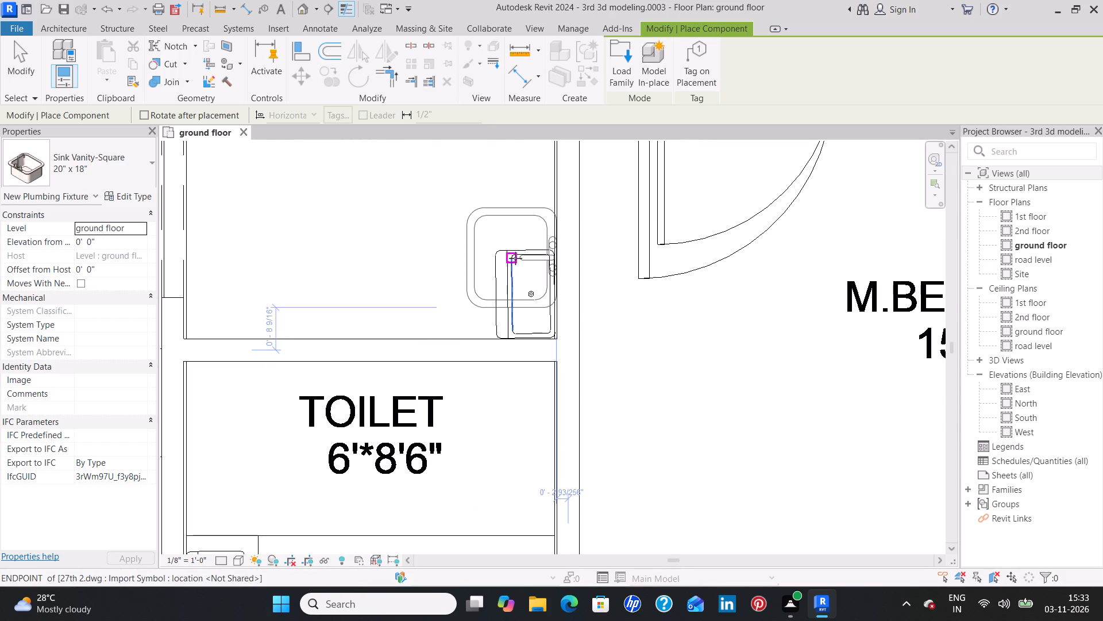
click(511, 258)
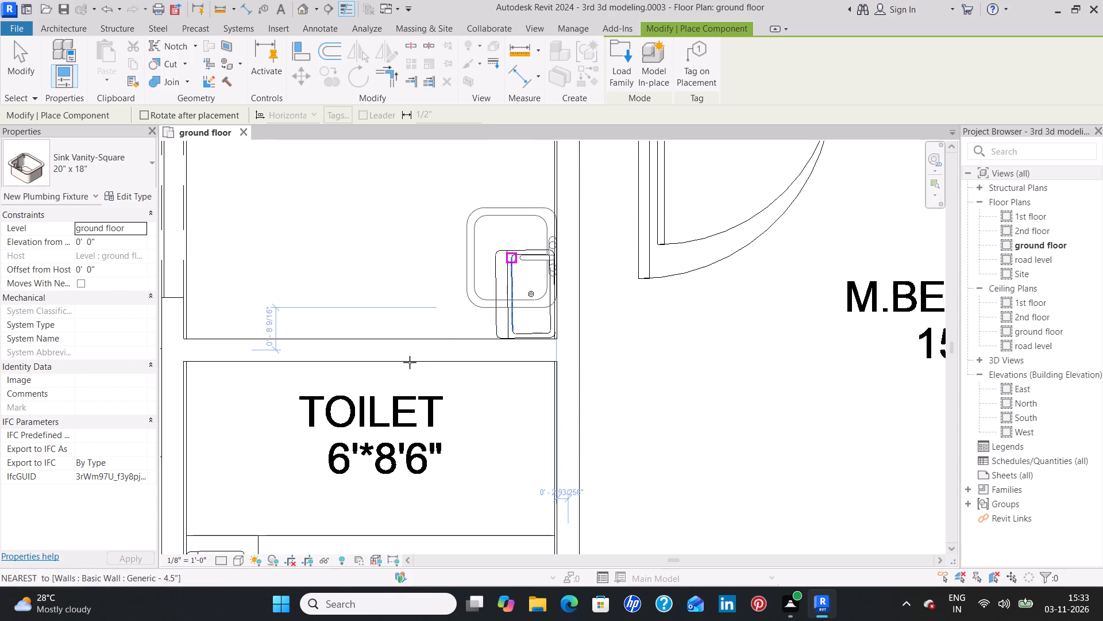
Place a Sink Vanity-Square over the drawn basin in entrance 2's 6'*8'6" toilet, faucet side against the west wall.
scroll(410, 362, down, 2)
middle_drag(348, 442, 423, 226)
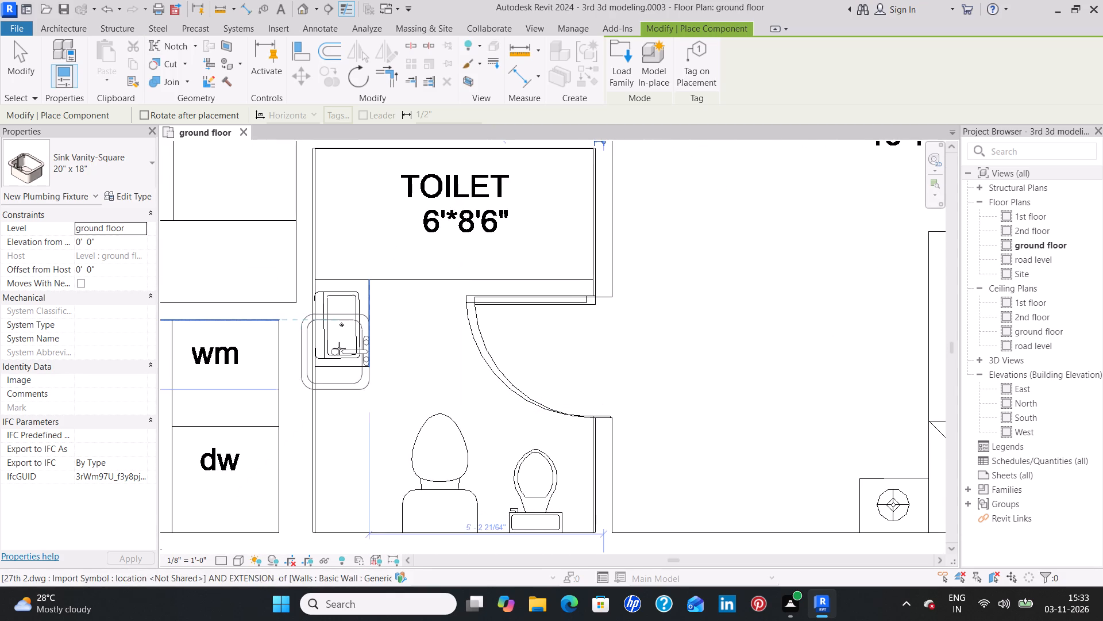
key(space)
key(space)
key(space)
key(space)
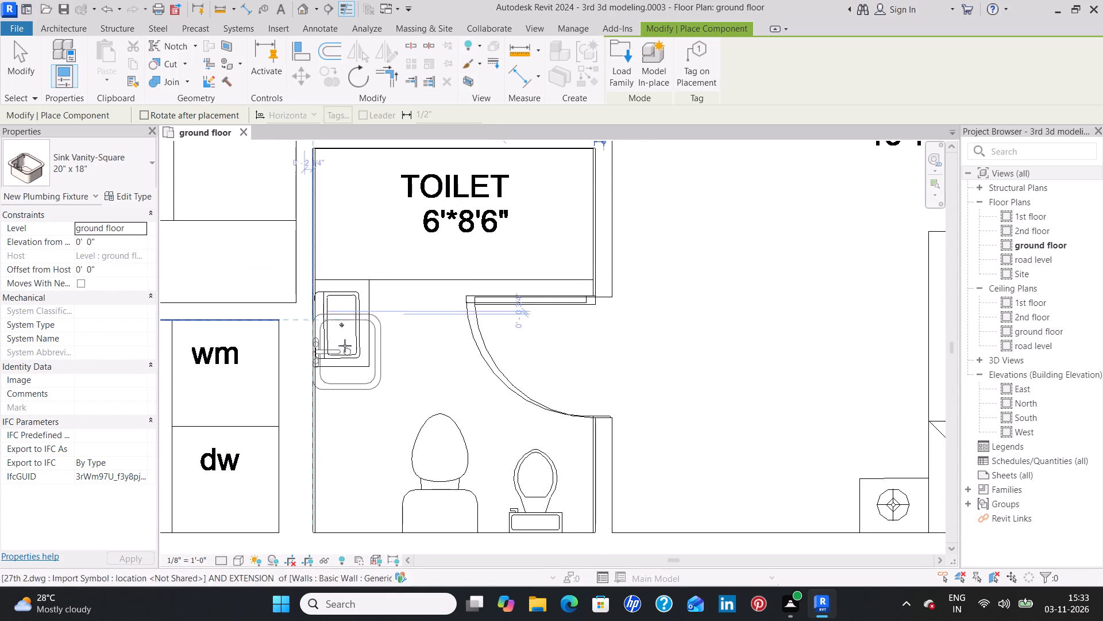
scroll(351, 341, up, 6)
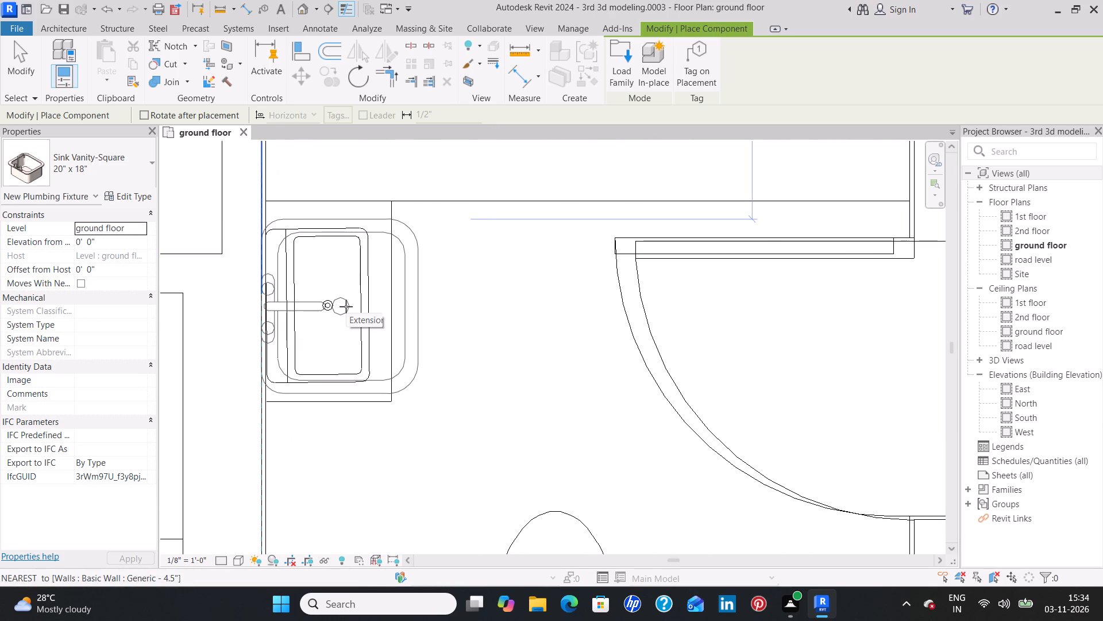
click(346, 306)
Place a Sink Vanity-Square over the drawn basin in entrance 3's 6'*8'6" toilet, rotated so its faucet side meets the east wall.
scroll(444, 329, down, 8)
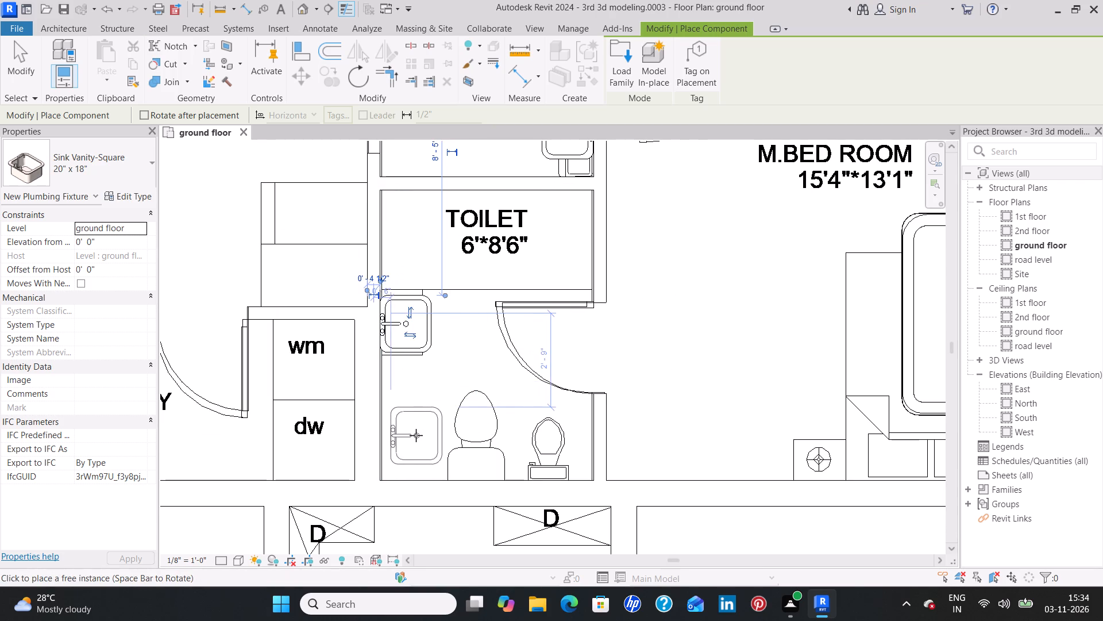
middle_drag(415, 427, 397, 275)
scroll(397, 275, down, 4)
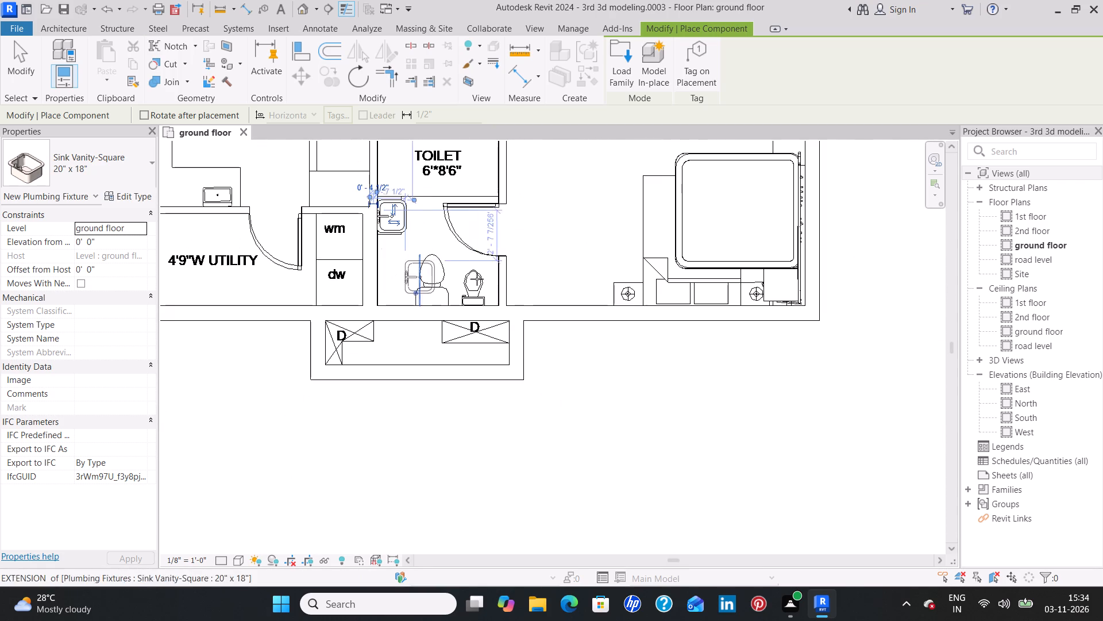
middle_drag(529, 267, 488, 535)
scroll(493, 500, down, 2)
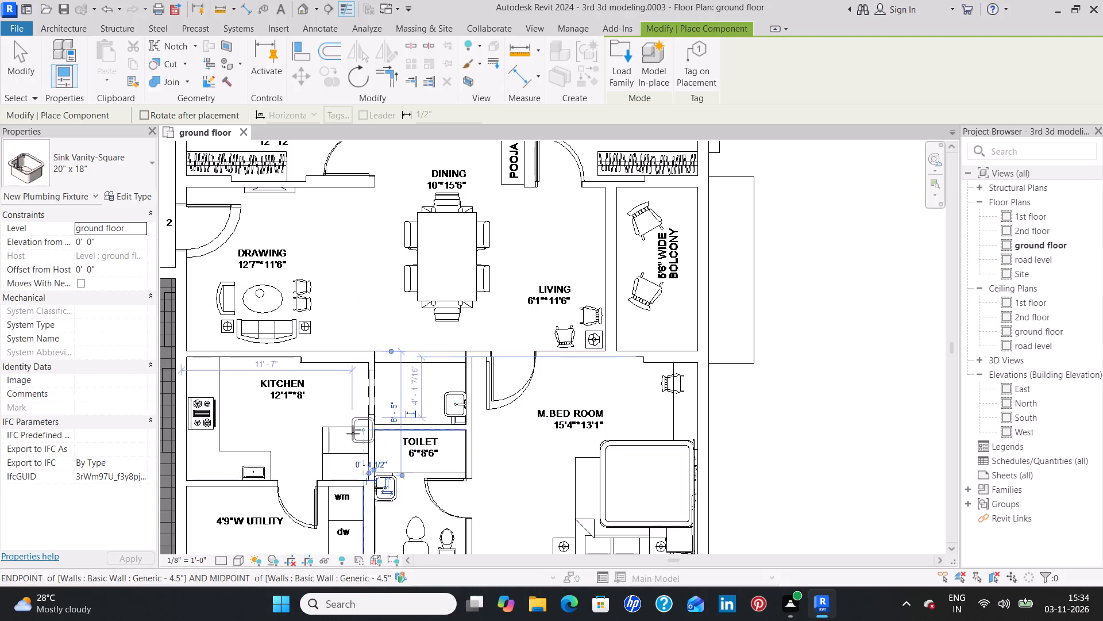
middle_drag(352, 434, 579, 408)
middle_drag(314, 444, 537, 397)
middle_drag(377, 432, 377, 432)
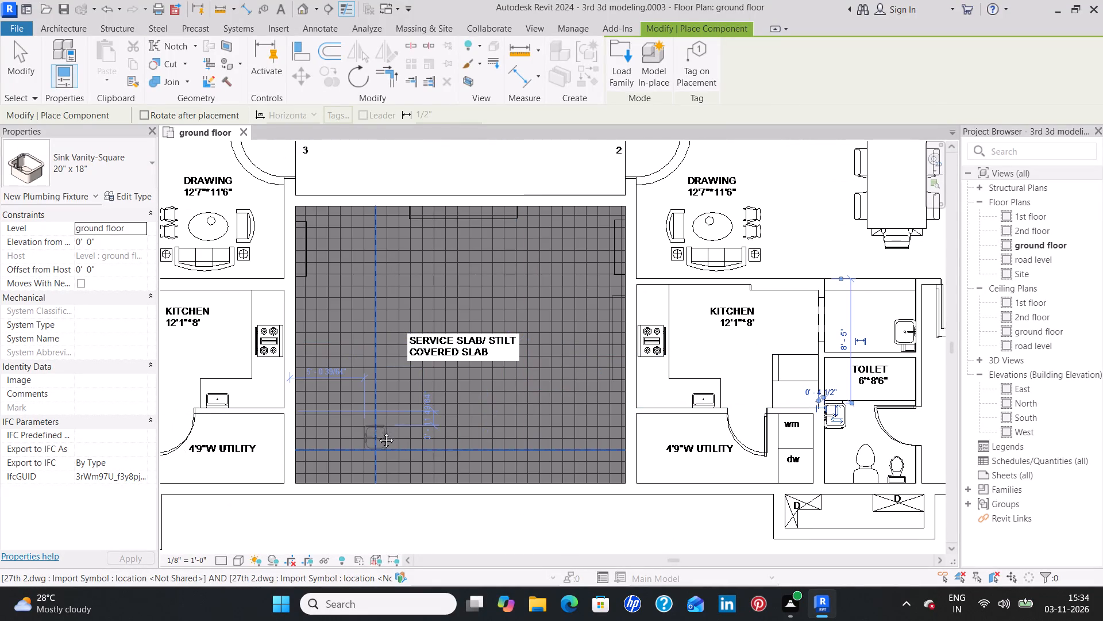
middle_drag(377, 432, 560, 381)
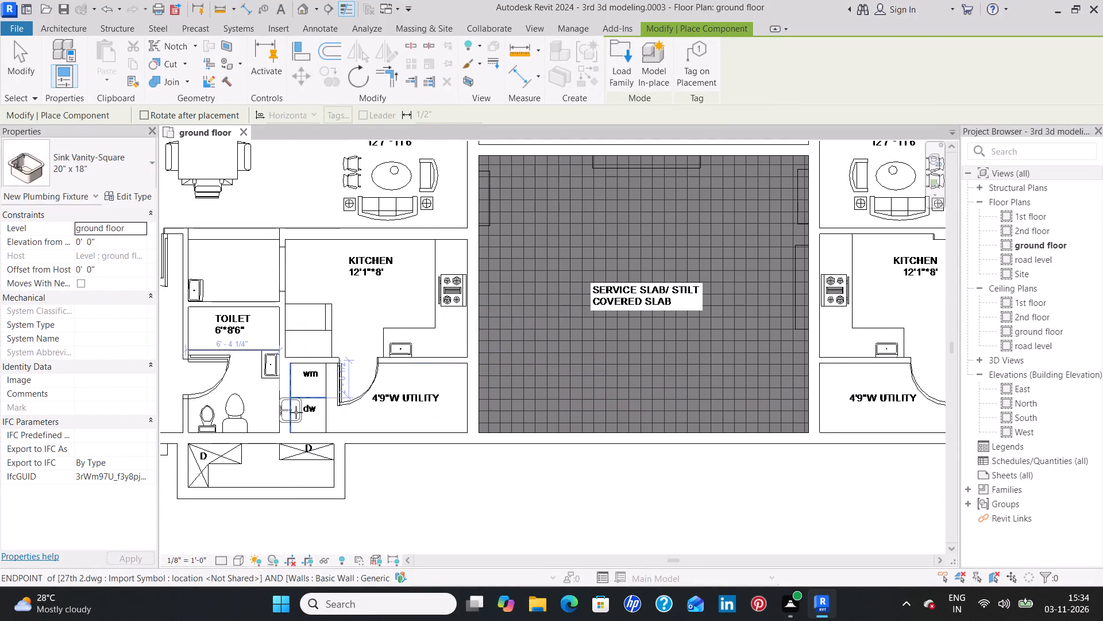
middle_drag(310, 404, 461, 390)
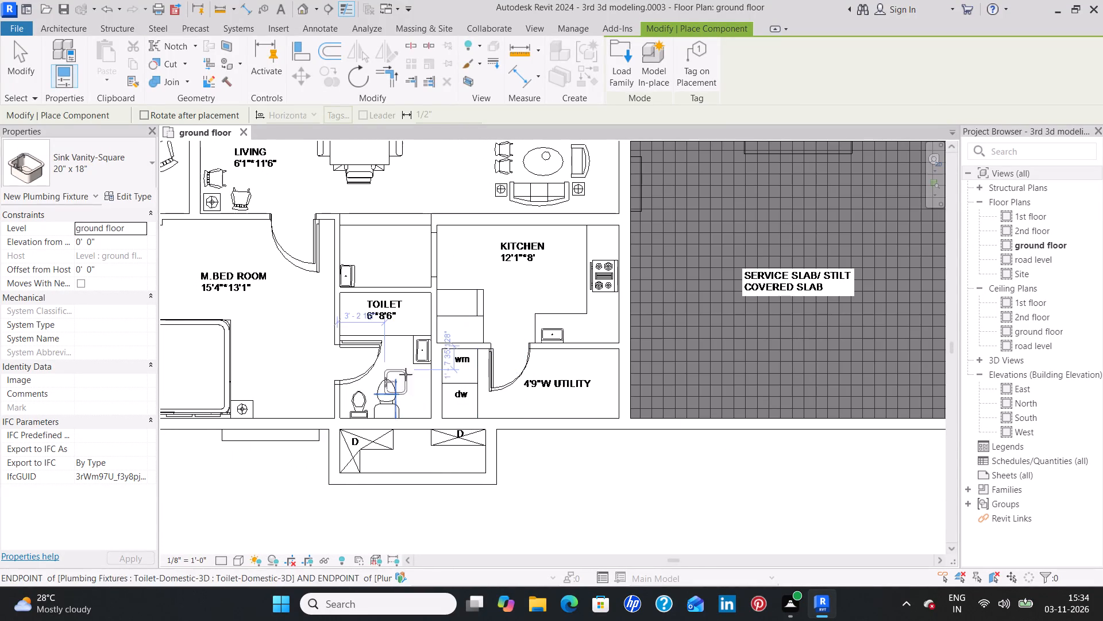
scroll(416, 361, up, 2)
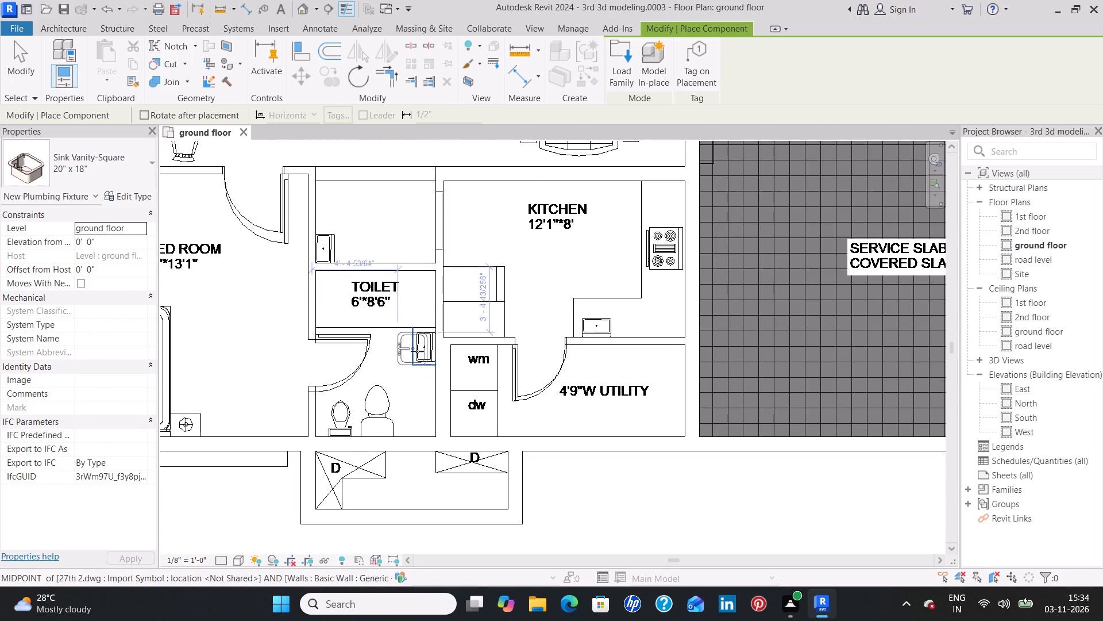
scroll(414, 349, up, 6)
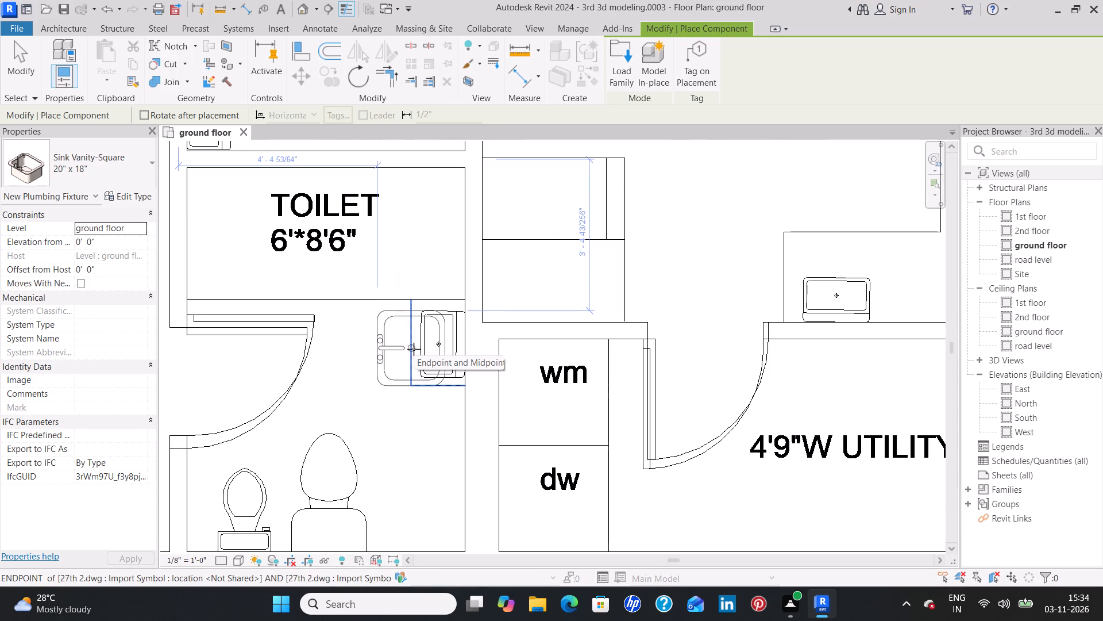
key(space)
key(space)
key(space)
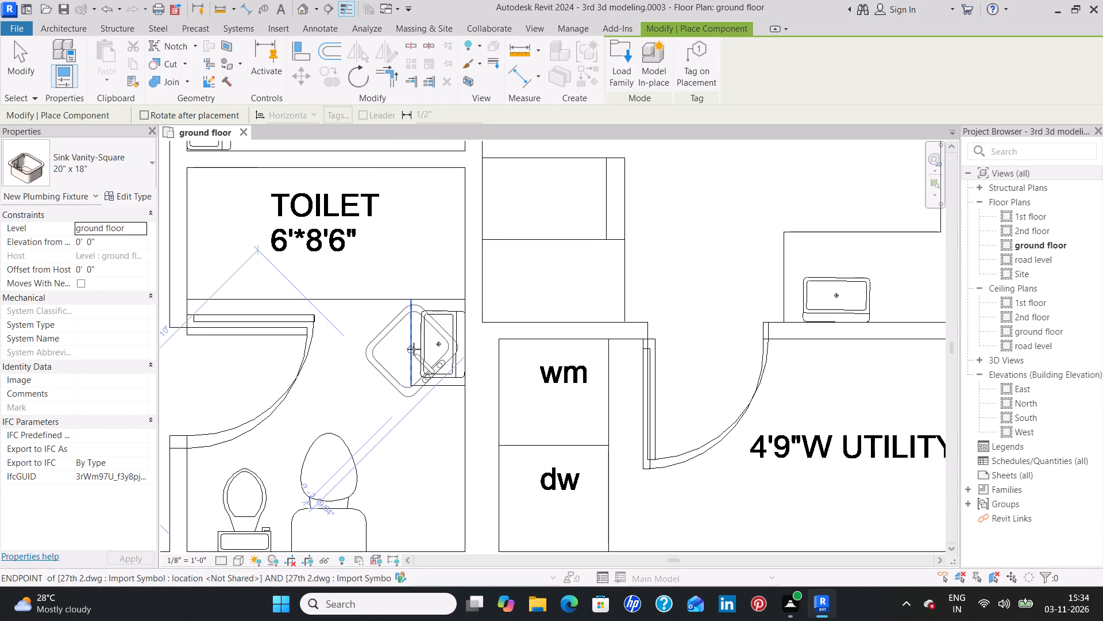
key(space)
scroll(426, 345, up, 3)
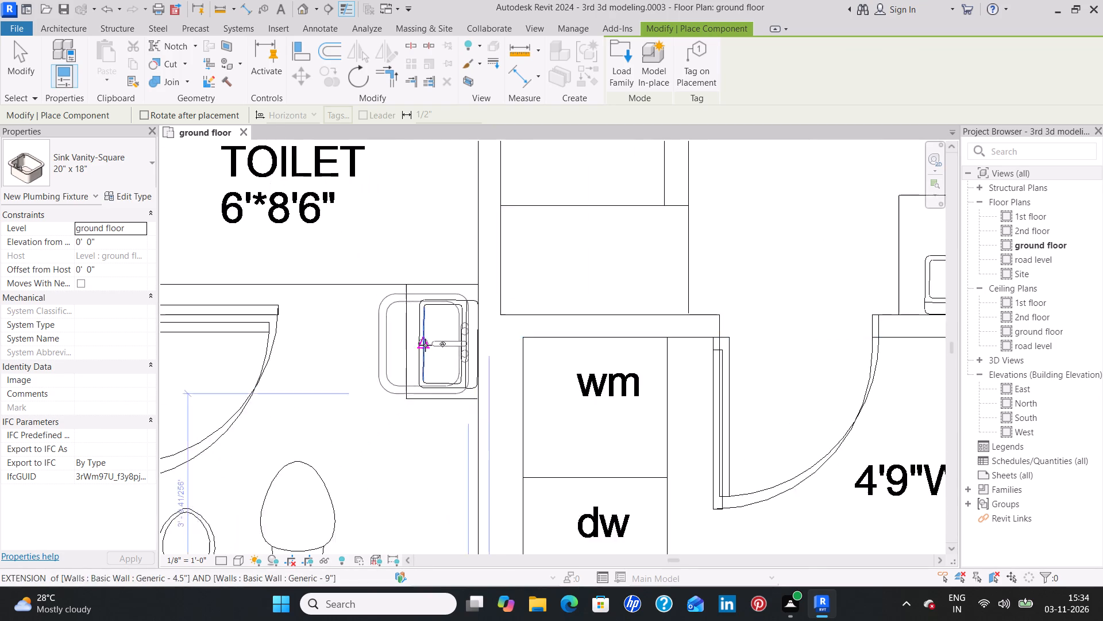
scroll(425, 345, up, 1)
click(435, 342)
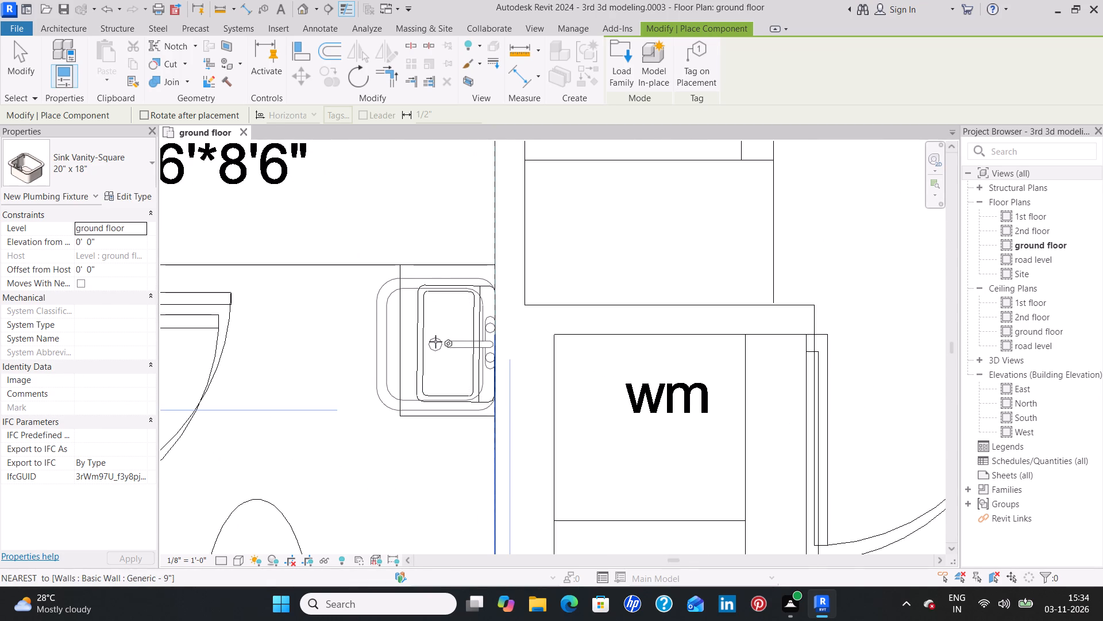
Place a Sink Vanity-Square at the drawn basin in entrance 3's room north of the 6'*8'6" toilet, faucet facing the west wall.
scroll(387, 218, down, 3)
middle_drag(376, 203, 381, 445)
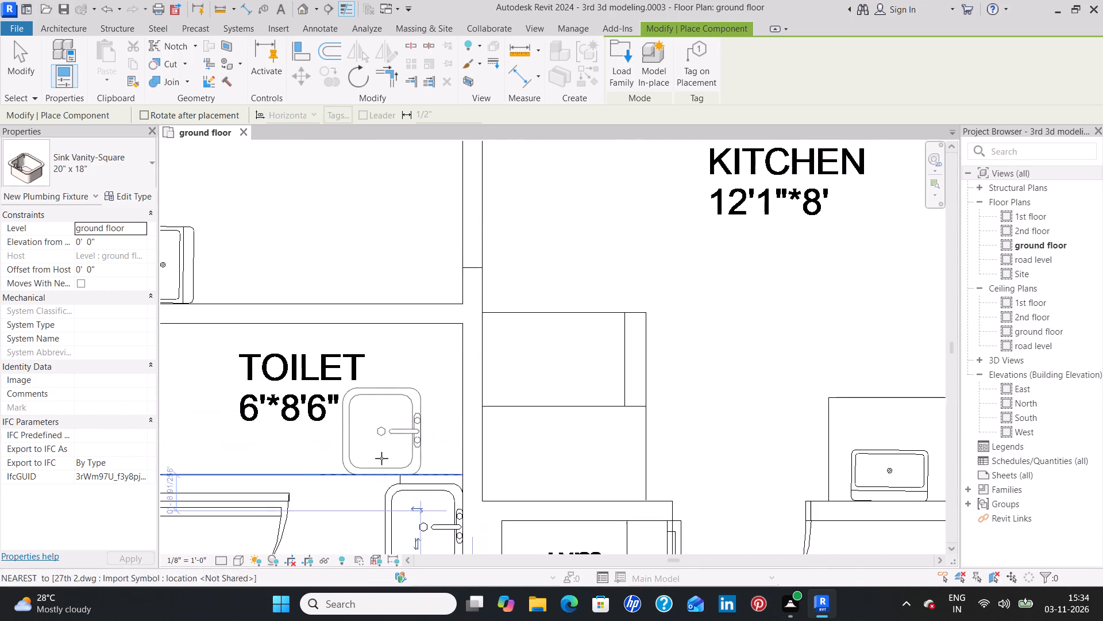
middle_drag(299, 287, 326, 301)
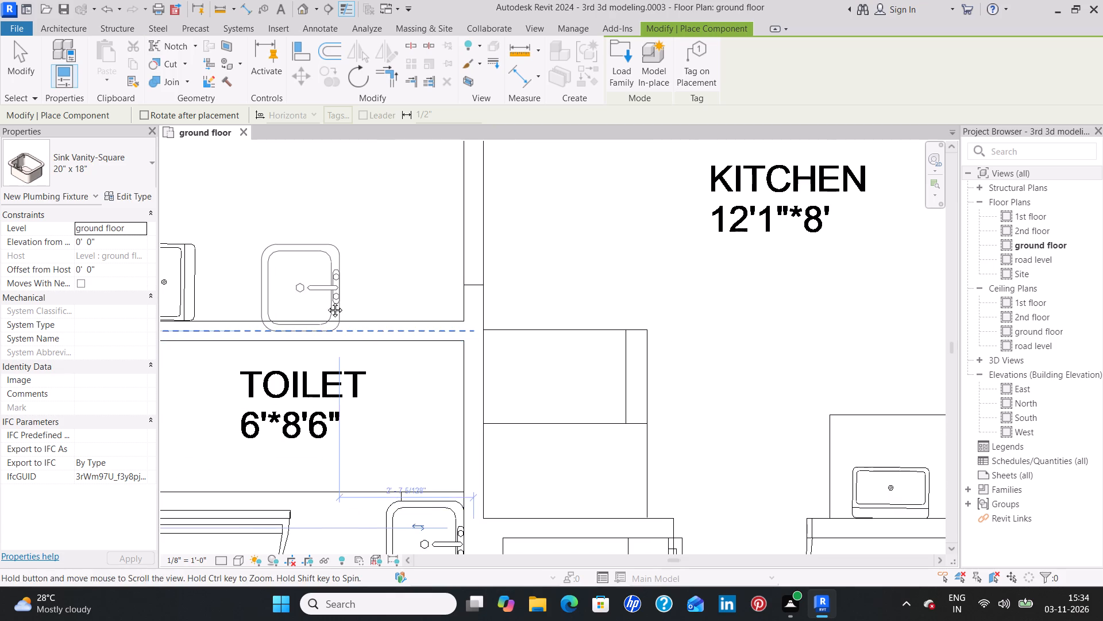
middle_drag(326, 301, 454, 334)
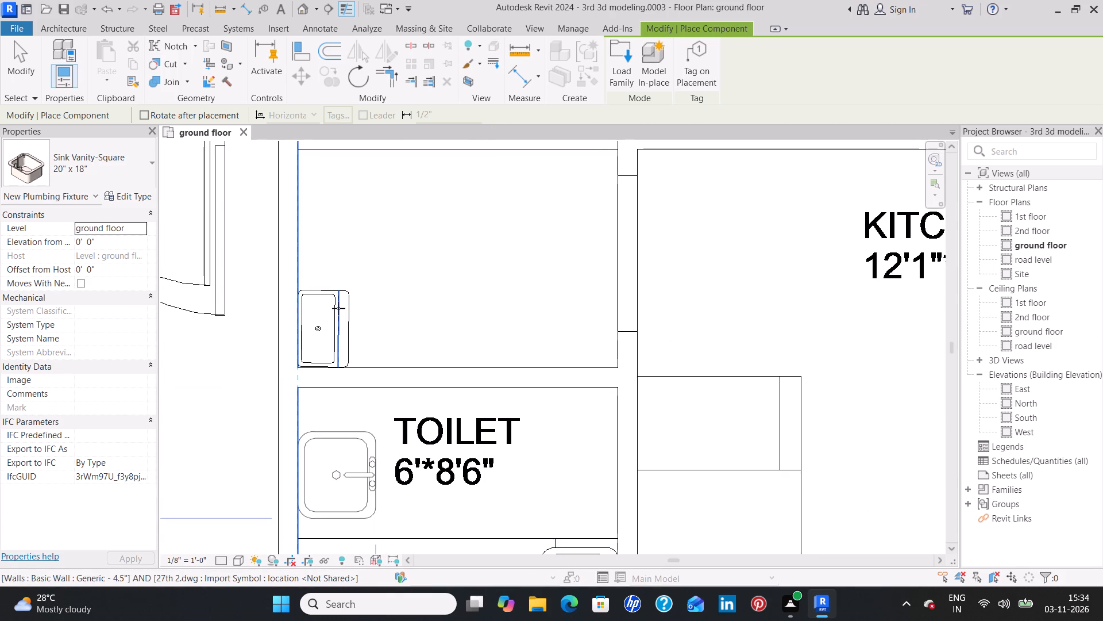
key(space)
key(space)
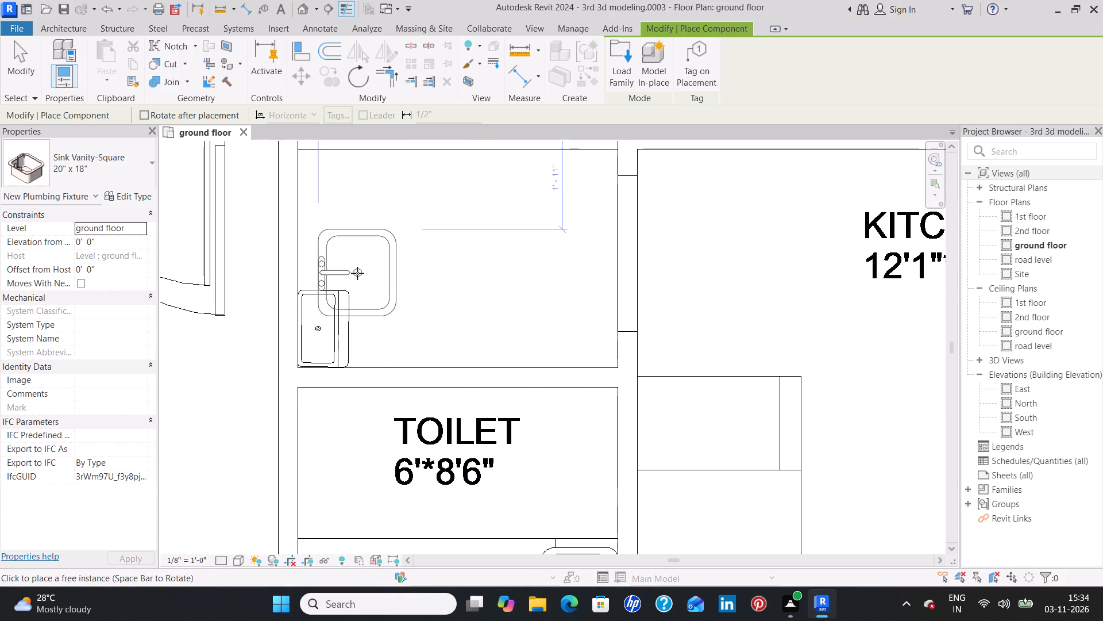
scroll(345, 291, up, 3)
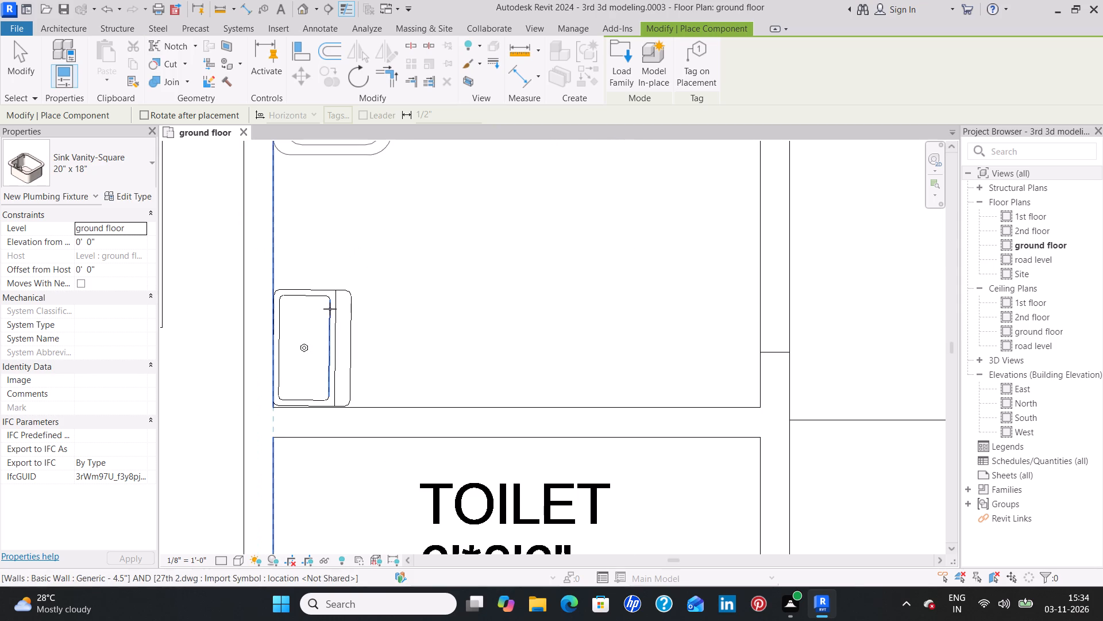
click(340, 293)
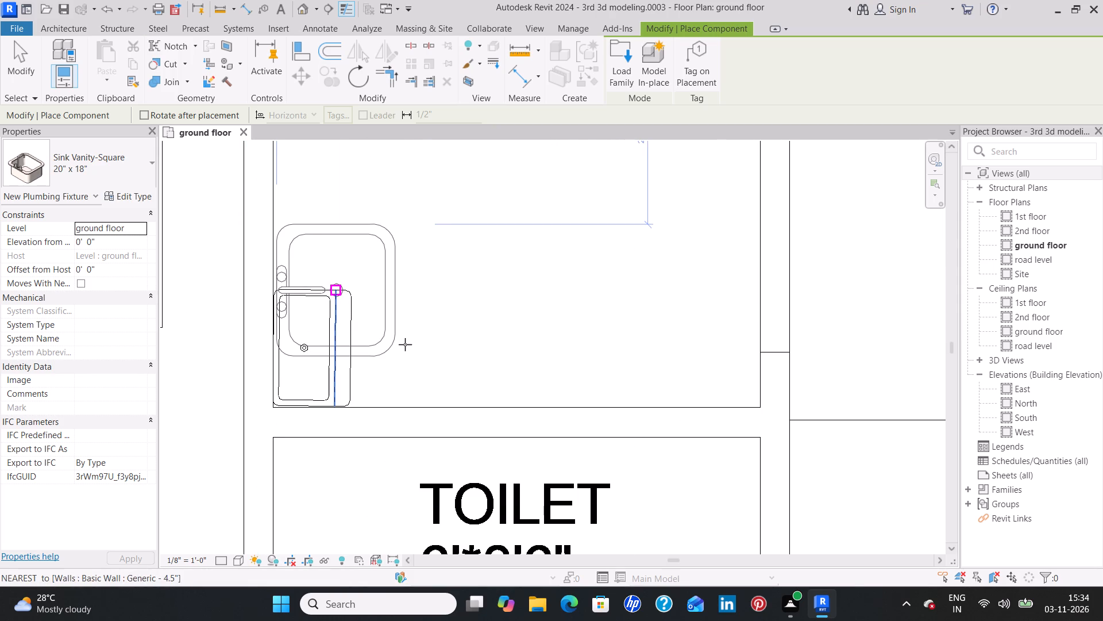
key(Escape)
key(Escape)
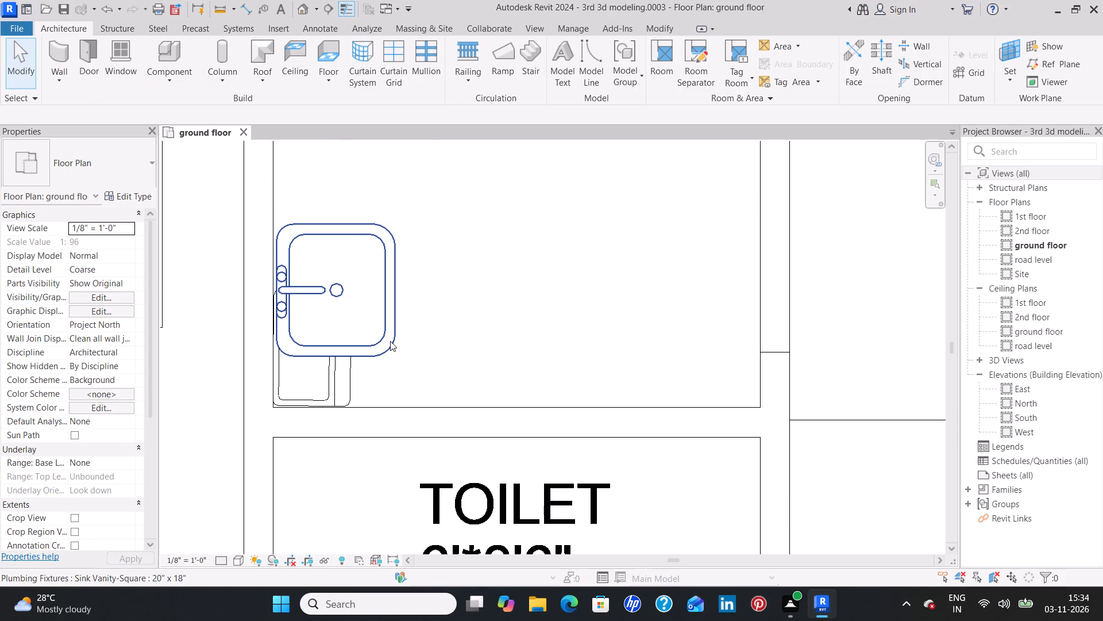
Nudge the sink north of entrance 3's 6'*8'6" toilet slightly south and west until its faucet side is flush with the west wall.
click(382, 323)
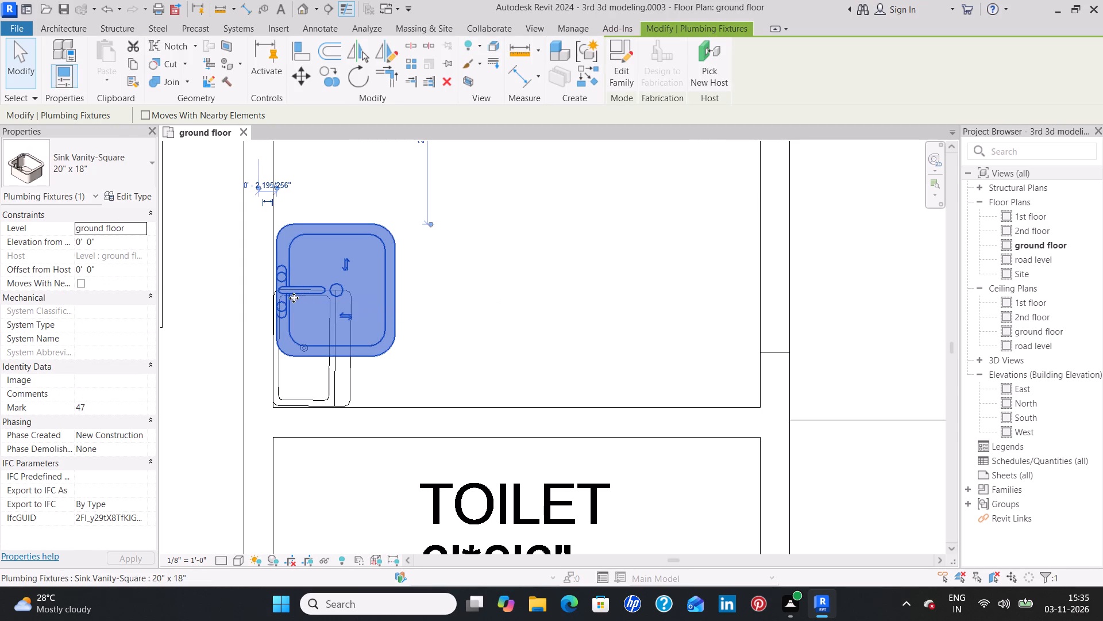
scroll(280, 288, up, 3)
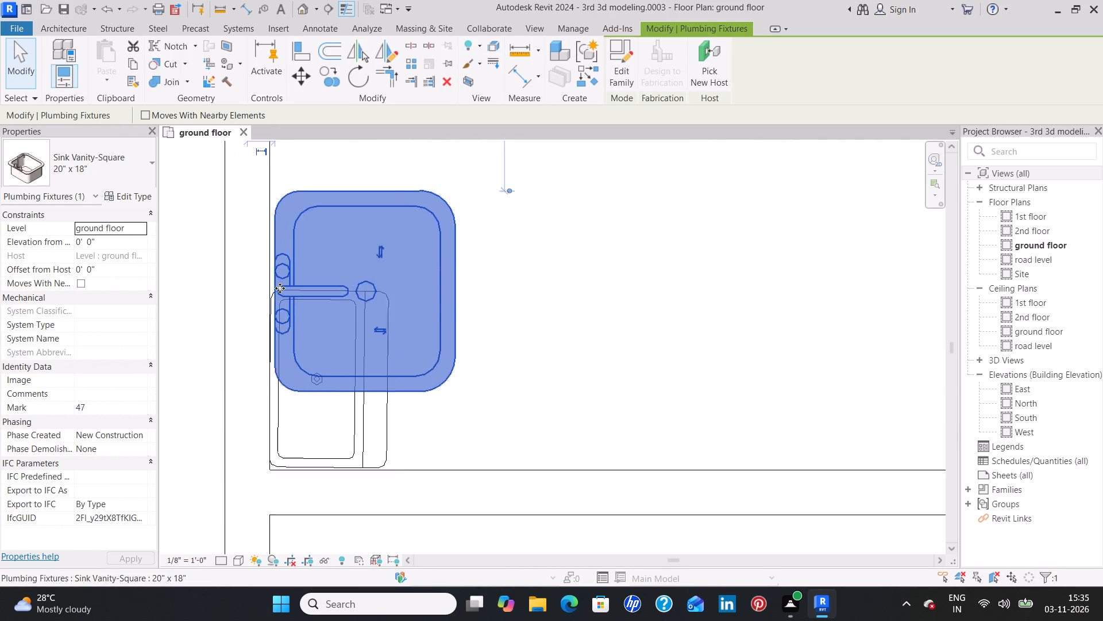
scroll(280, 288, up, 1)
middle_drag(251, 289, 304, 271)
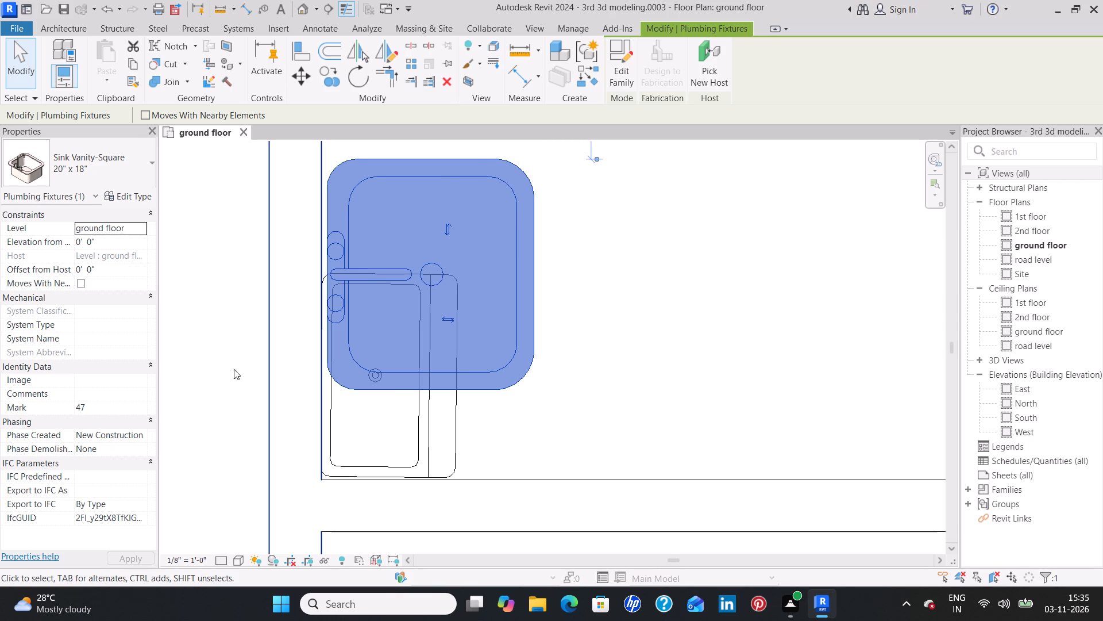
key(Down)
key(Down)
key(Down)
key(Left)
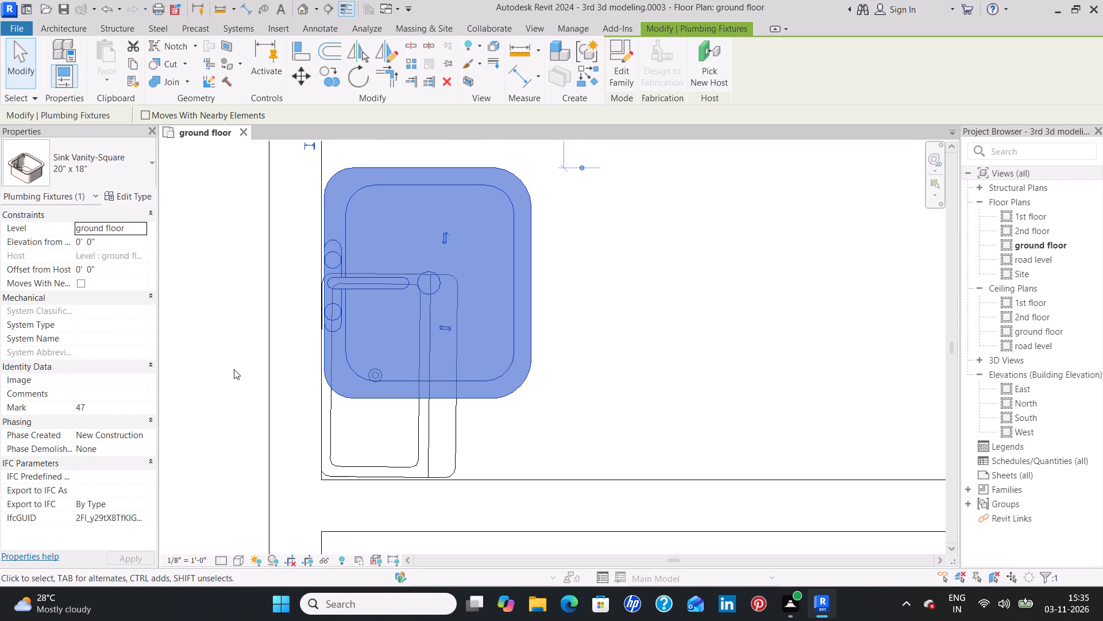
key(Left)
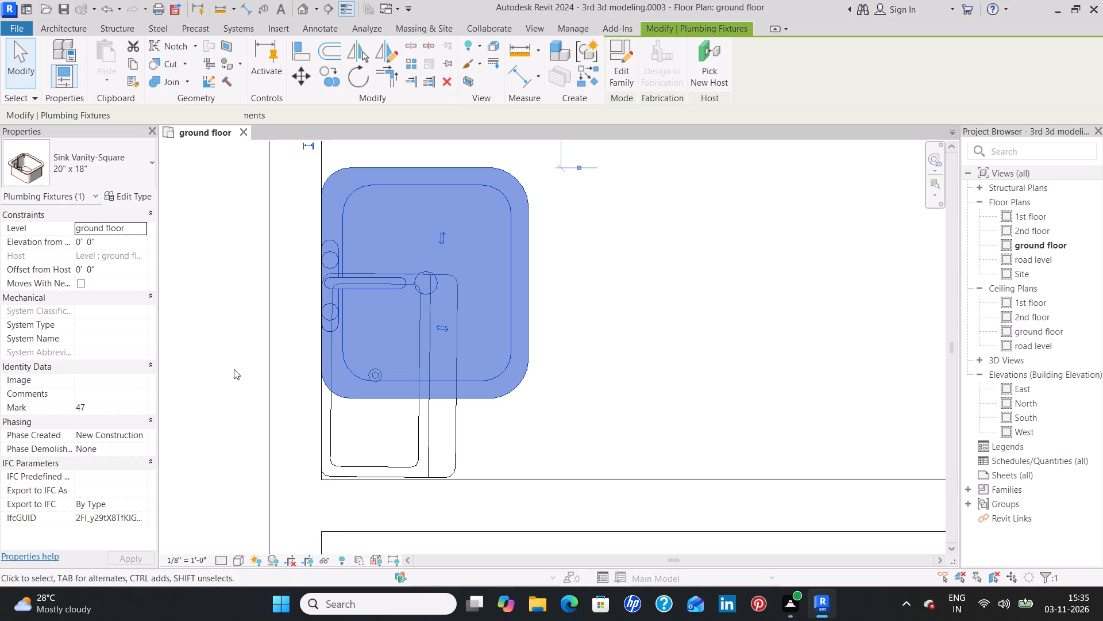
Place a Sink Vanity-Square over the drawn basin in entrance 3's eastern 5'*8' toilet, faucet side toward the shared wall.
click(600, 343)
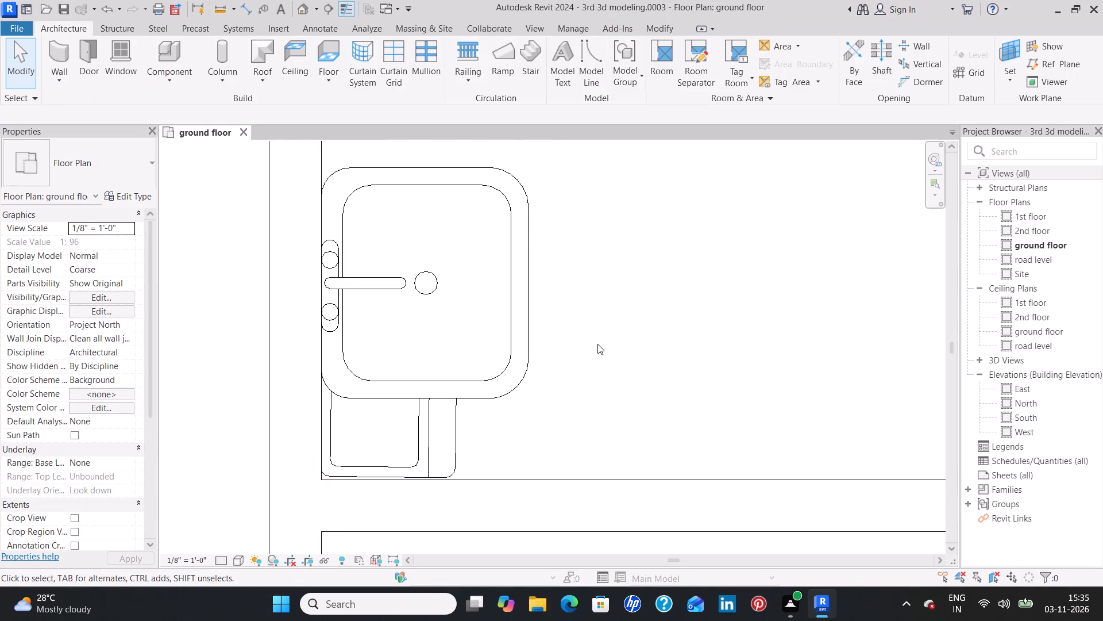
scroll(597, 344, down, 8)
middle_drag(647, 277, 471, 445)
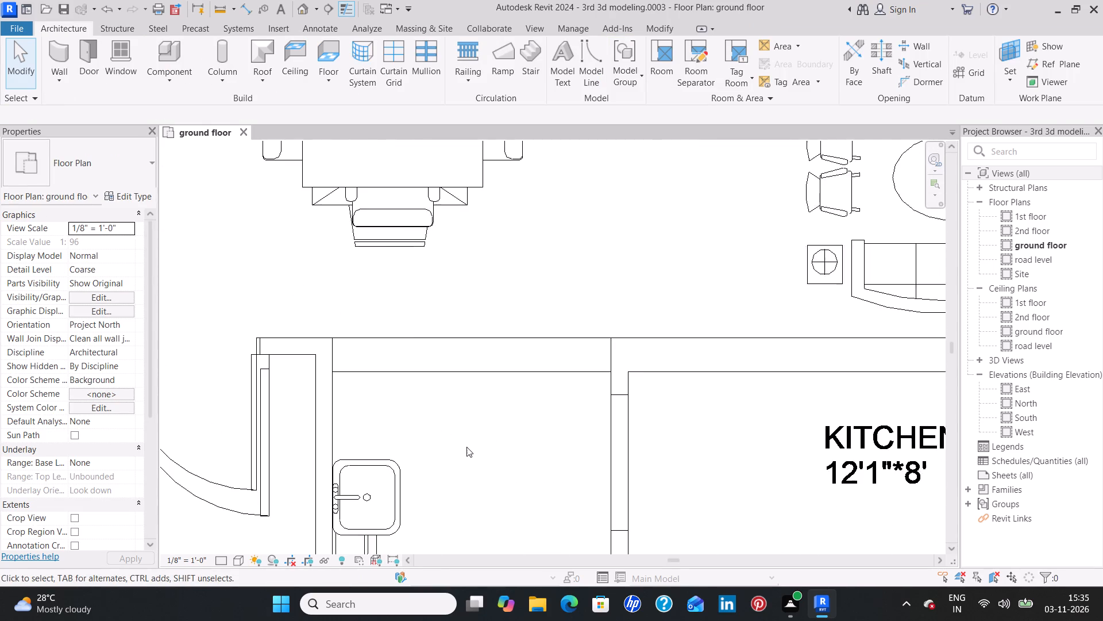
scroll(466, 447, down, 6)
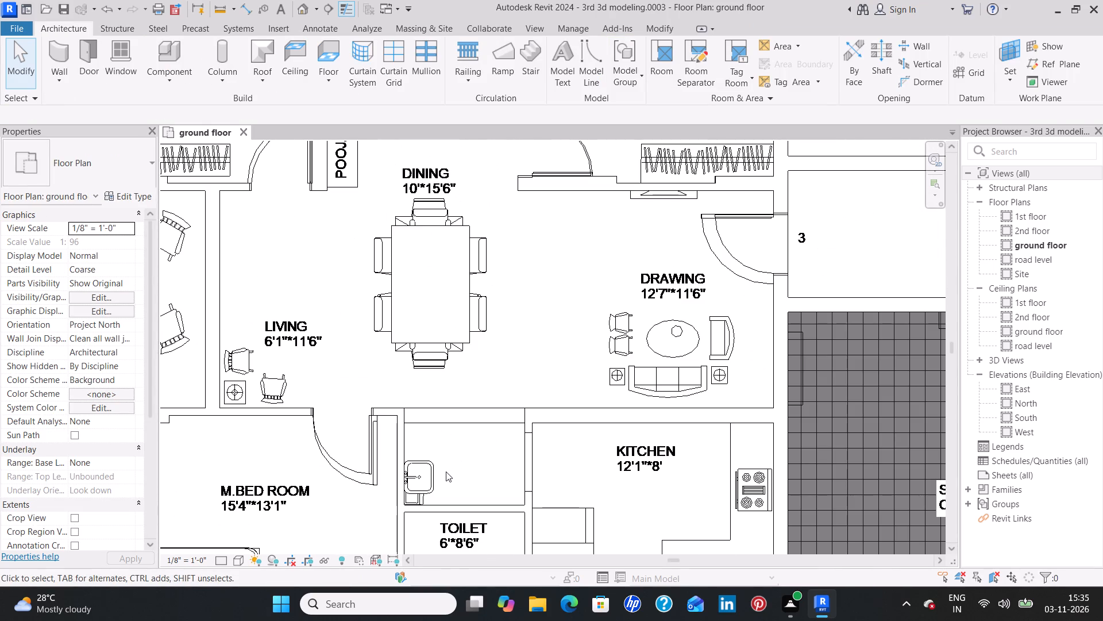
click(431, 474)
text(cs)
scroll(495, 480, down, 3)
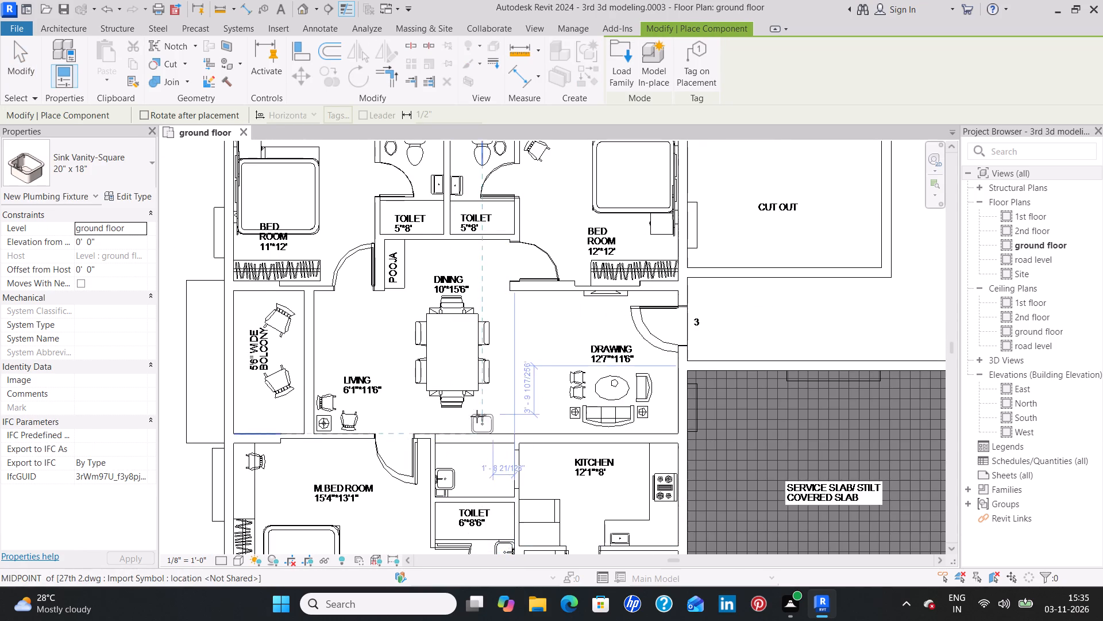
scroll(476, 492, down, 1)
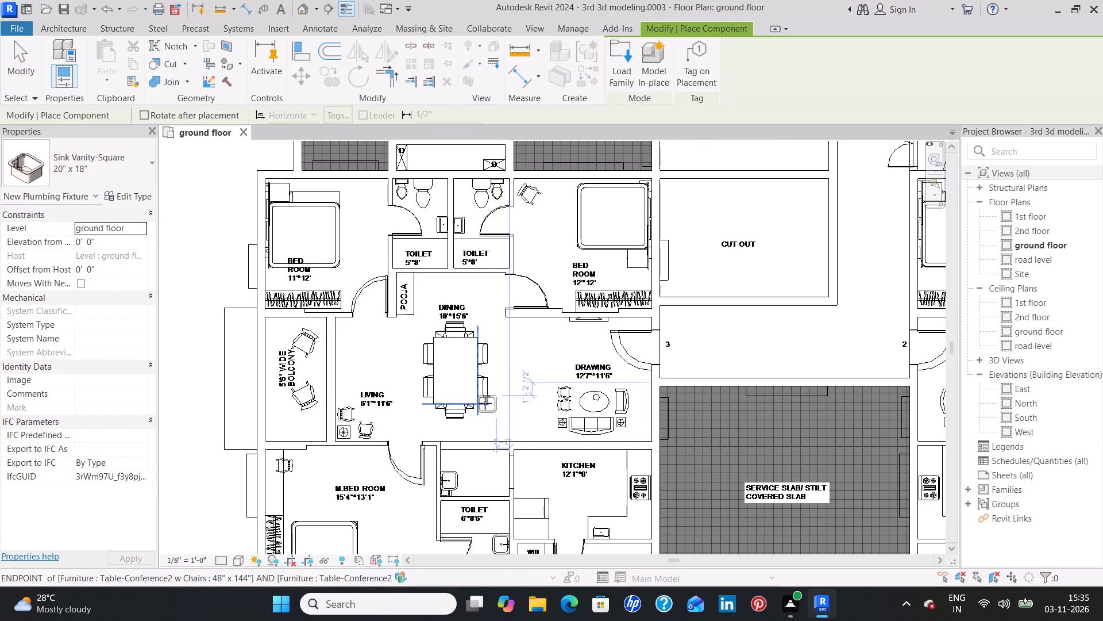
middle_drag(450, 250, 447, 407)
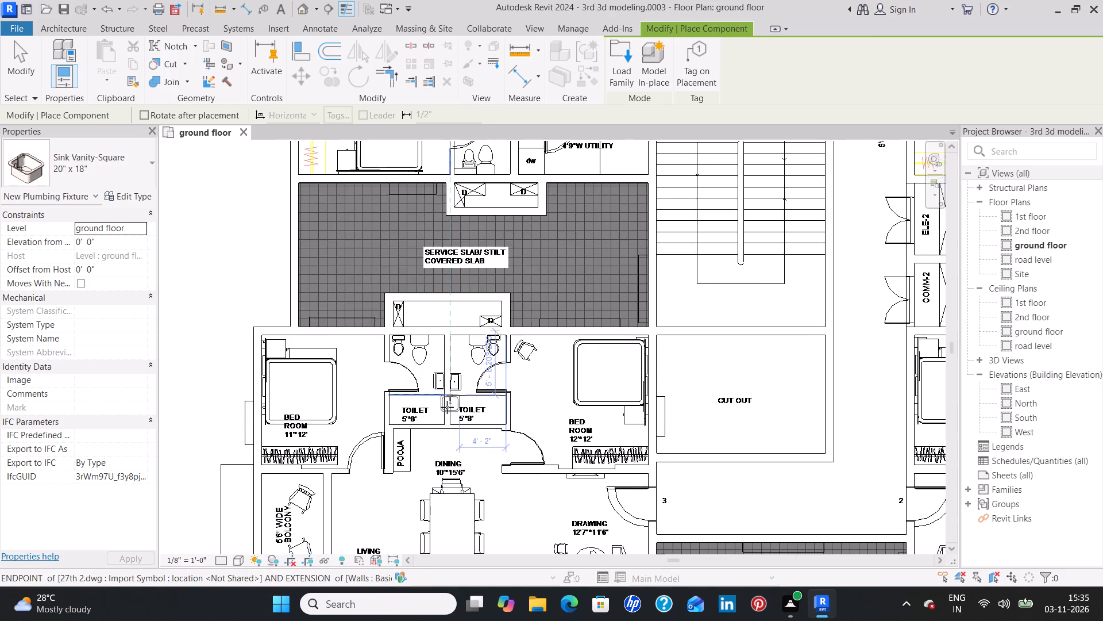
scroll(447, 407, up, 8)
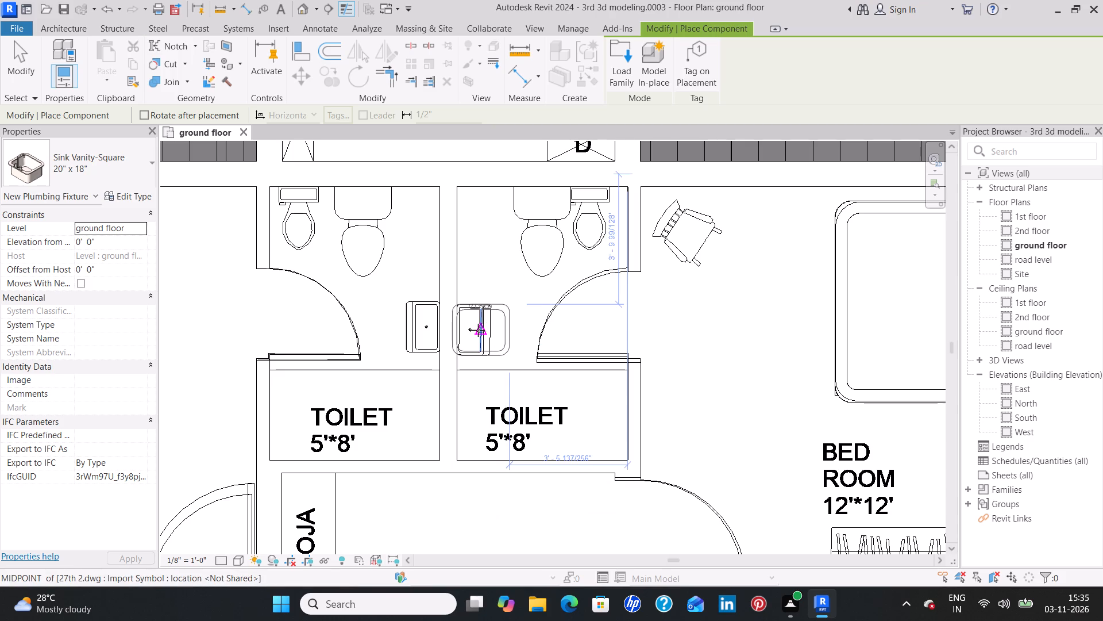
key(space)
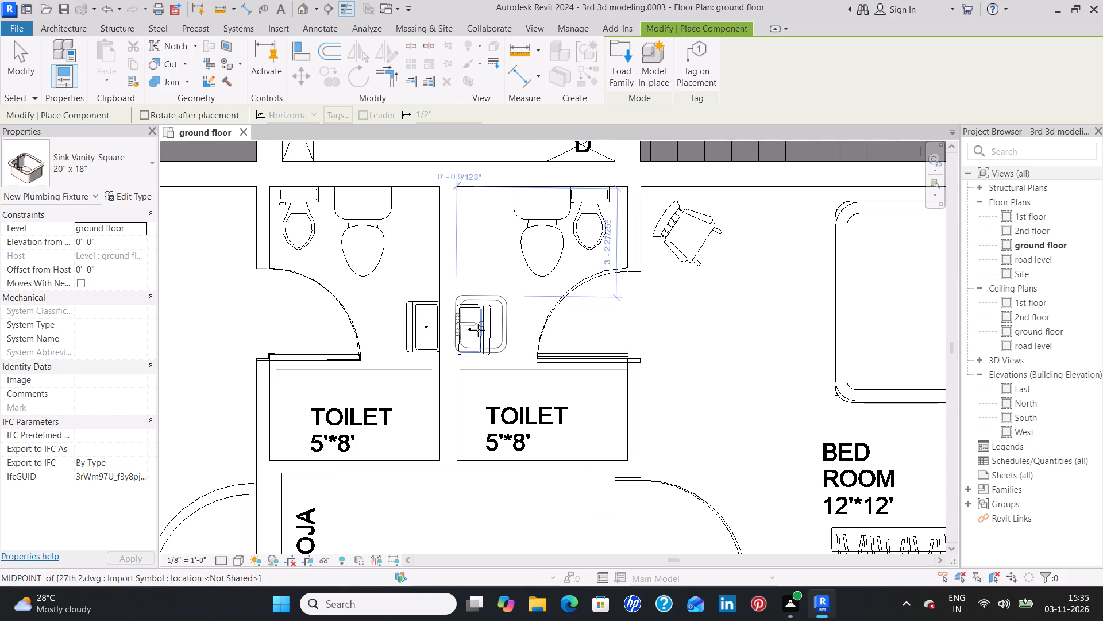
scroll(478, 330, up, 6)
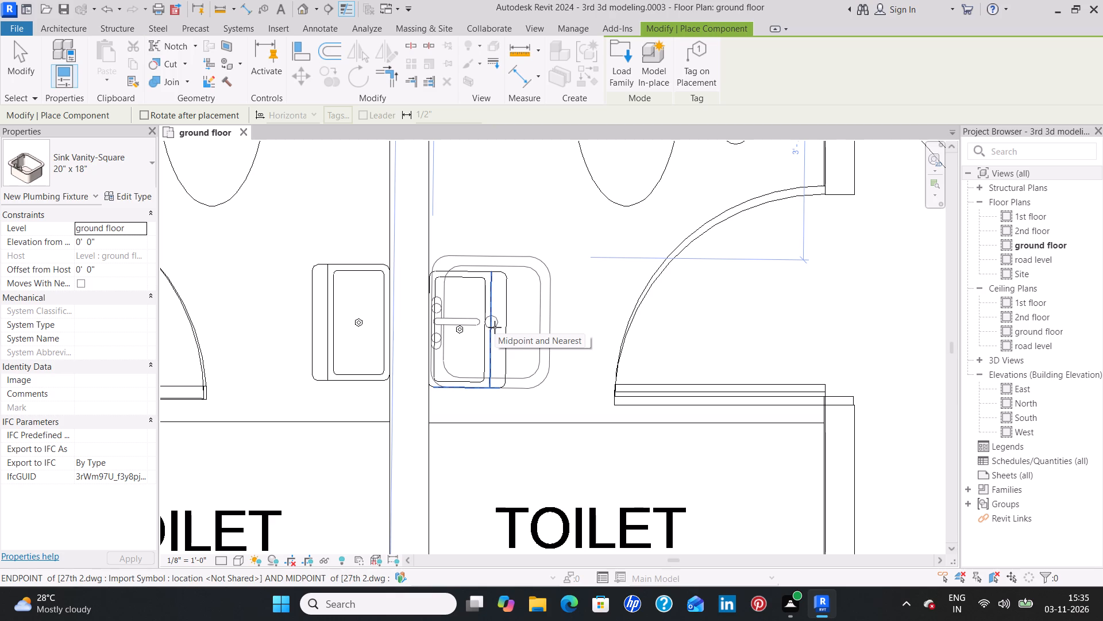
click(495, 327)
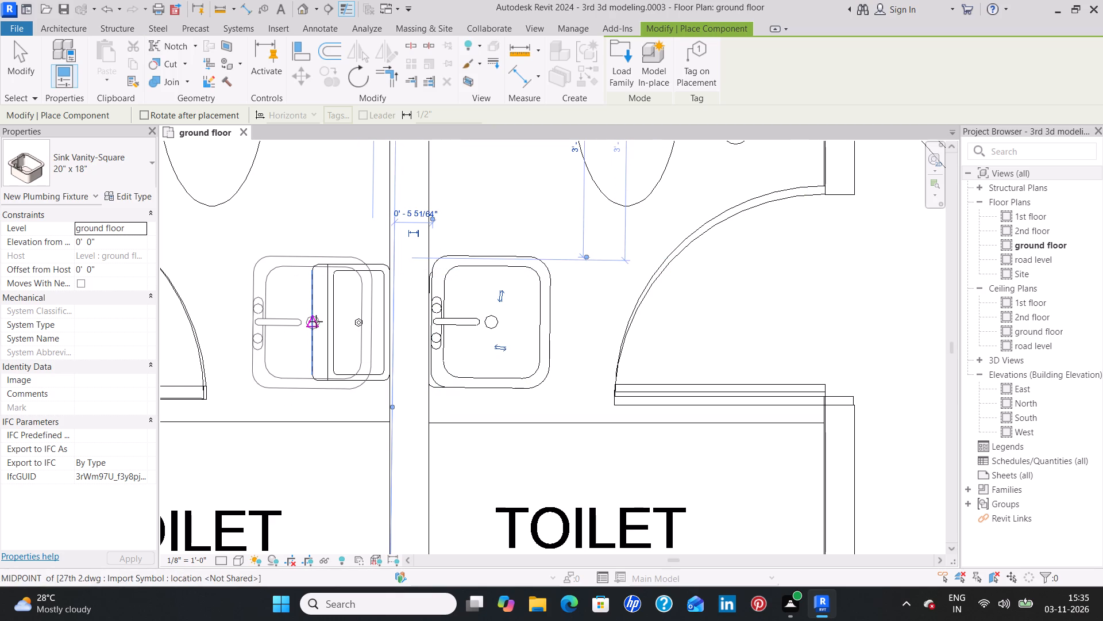
Place a Sink Vanity-Square over the drawn basin in entrance 3's western 5'*8' toilet, rotated so its faucet side meets the shared wall.
key(space)
key(space)
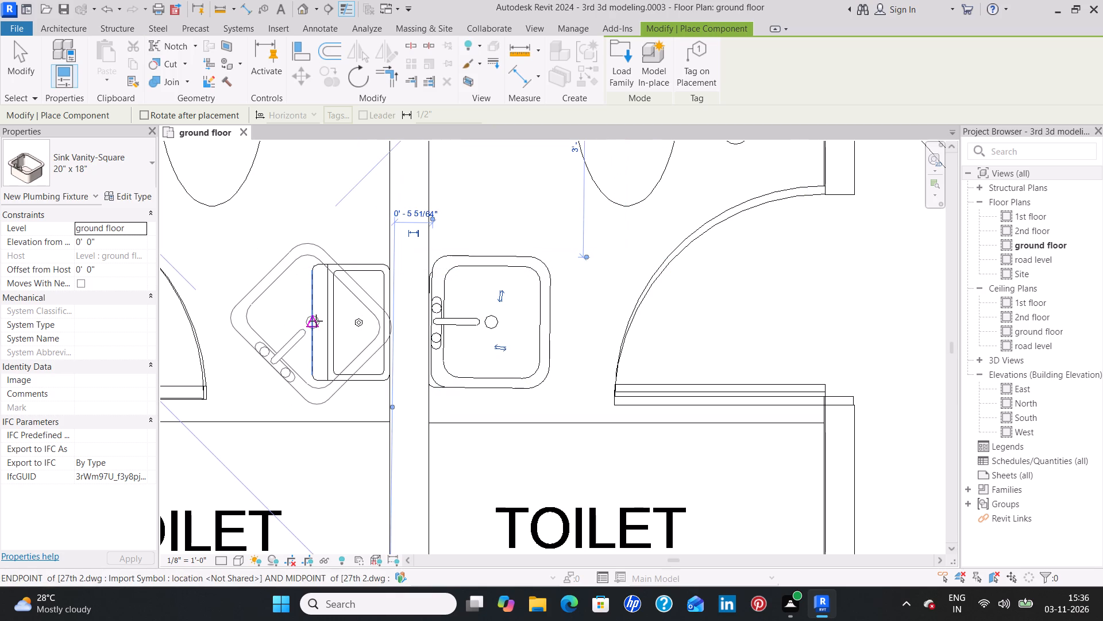
key(space)
key(space)
key(space)
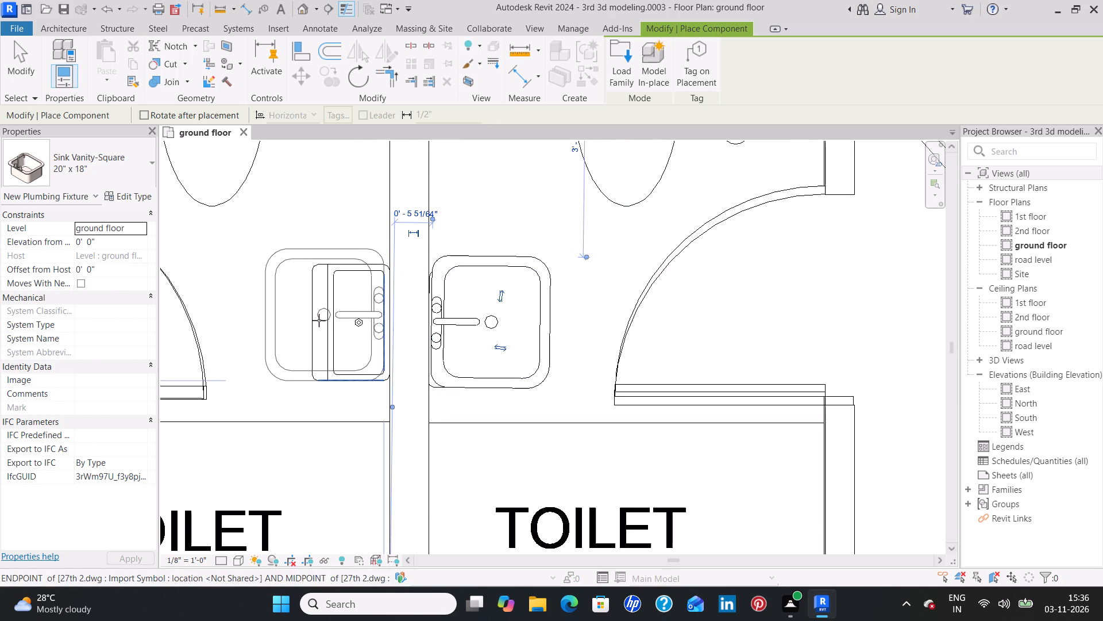
click(327, 320)
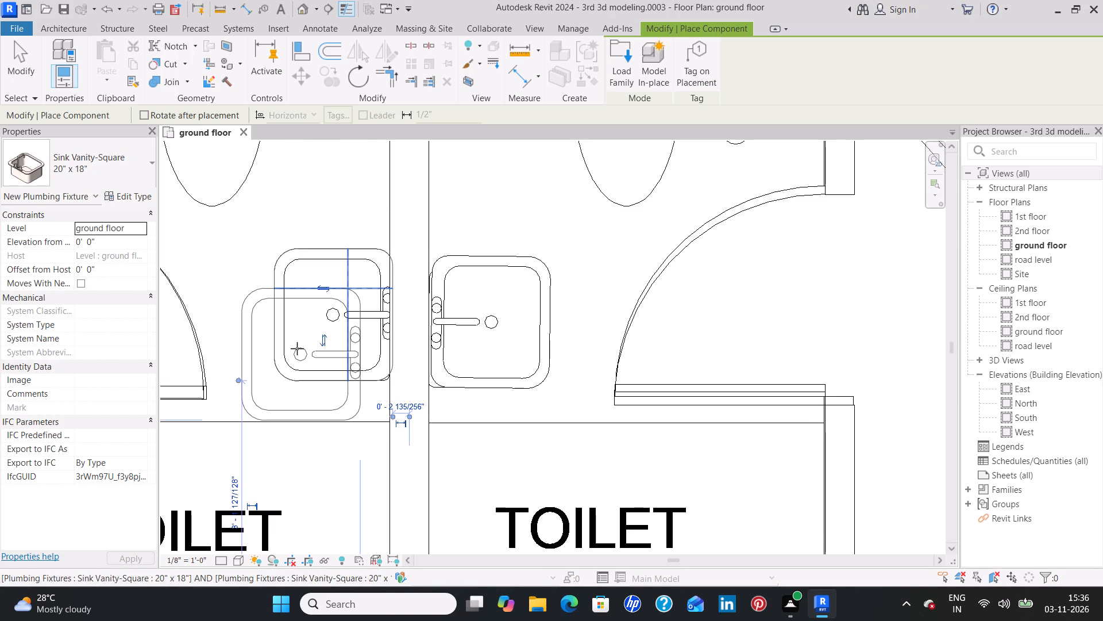
key(Escape)
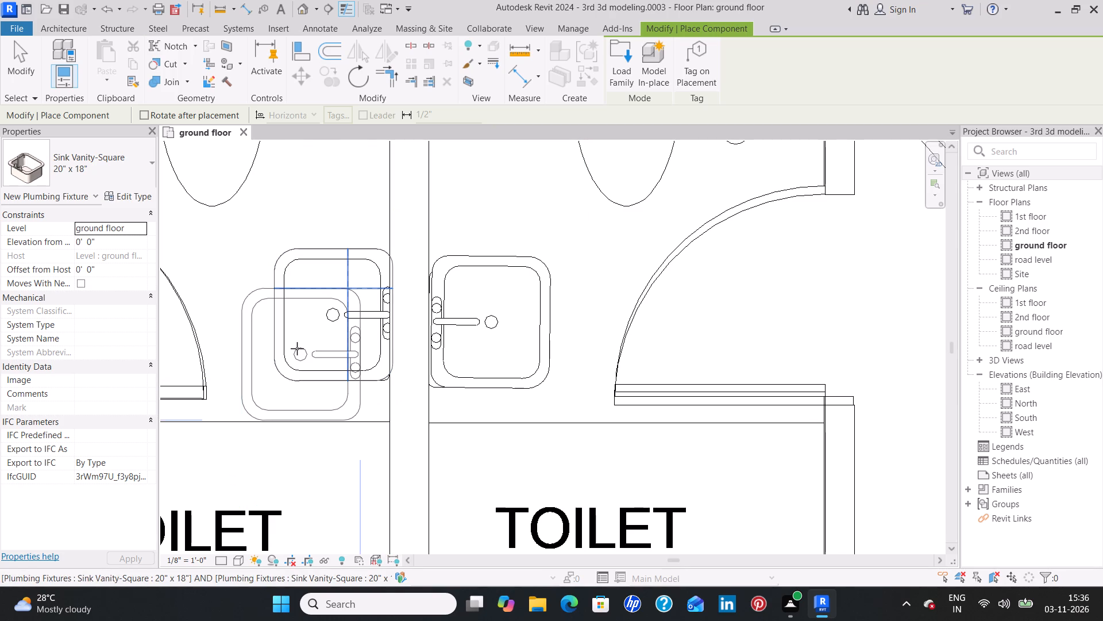
key(Escape)
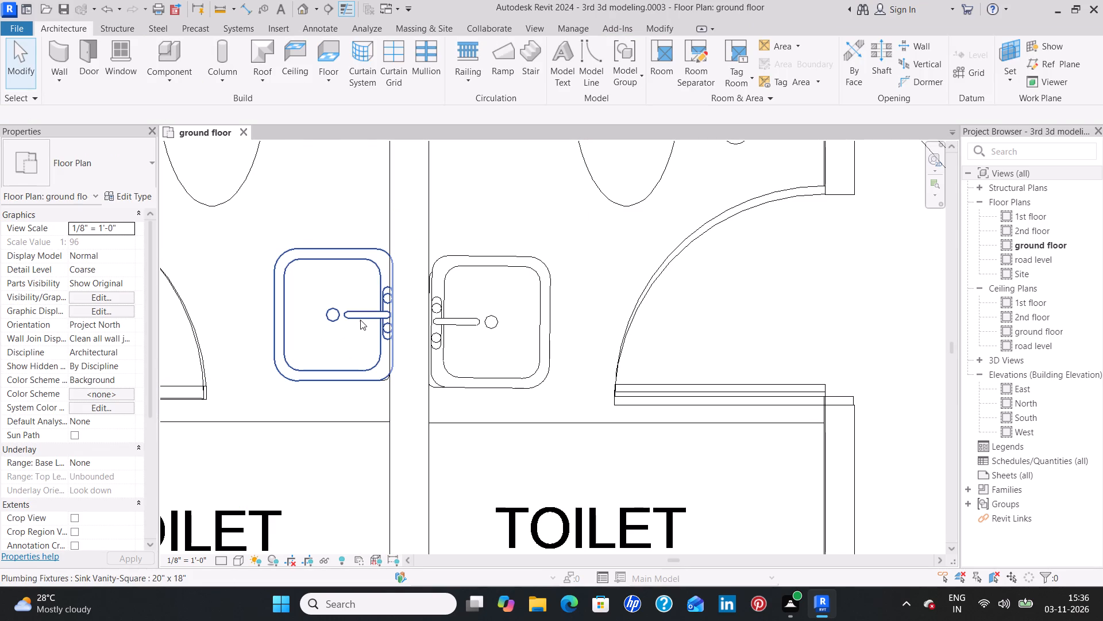
Nudge the sink in entrance 3's western 5'*8' toilet slightly west until its faucet side is flush with the shared wall.
click(360, 320)
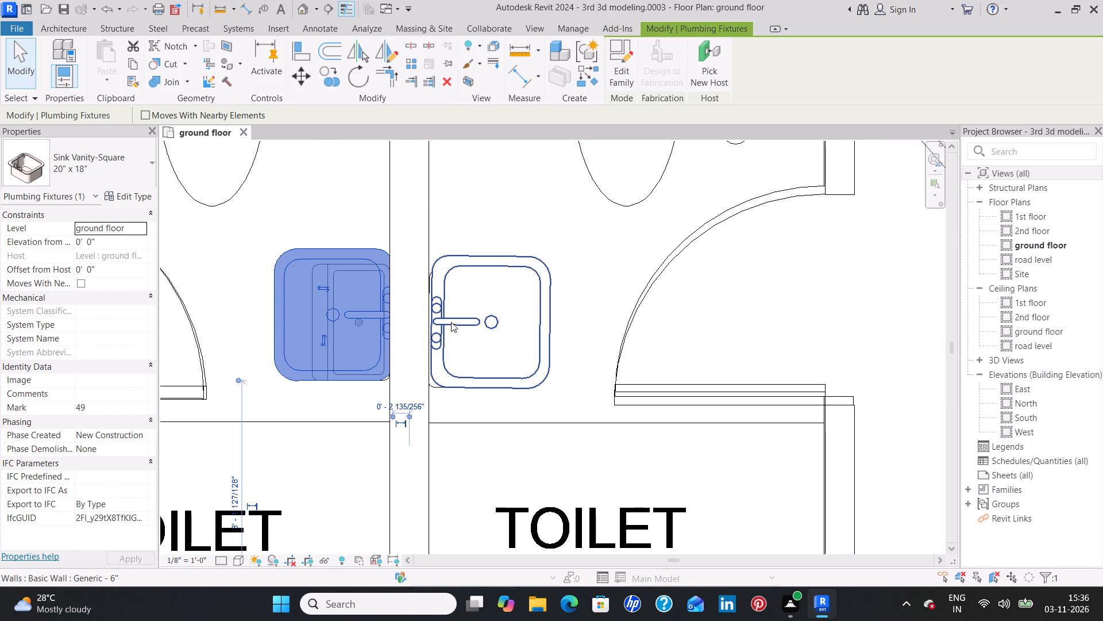
scroll(450, 320, up, 4)
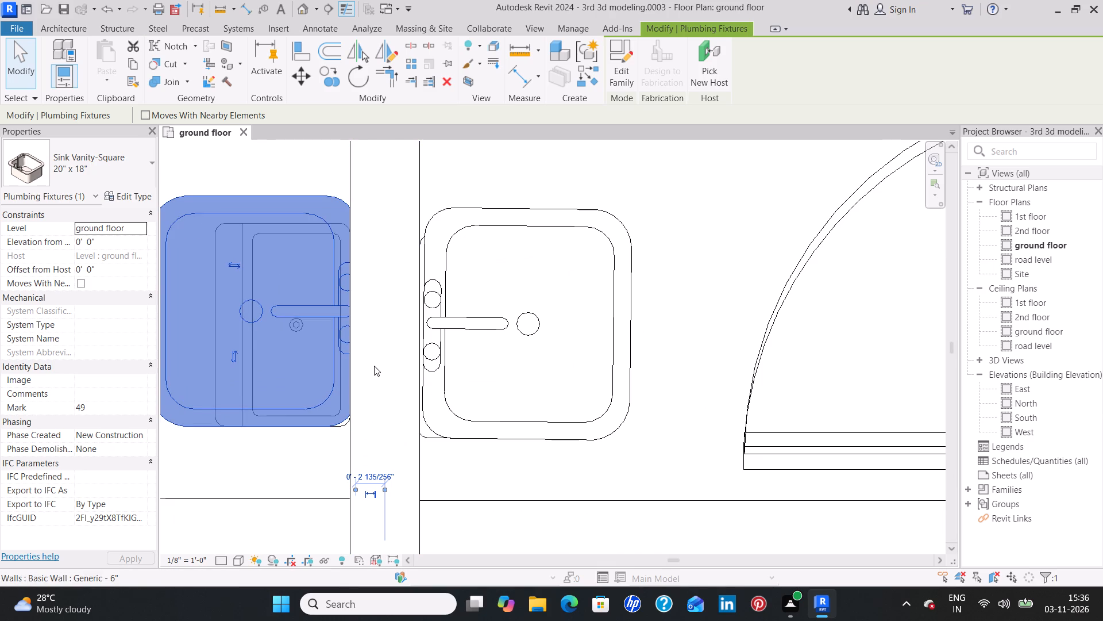
key(Left)
key(Left)
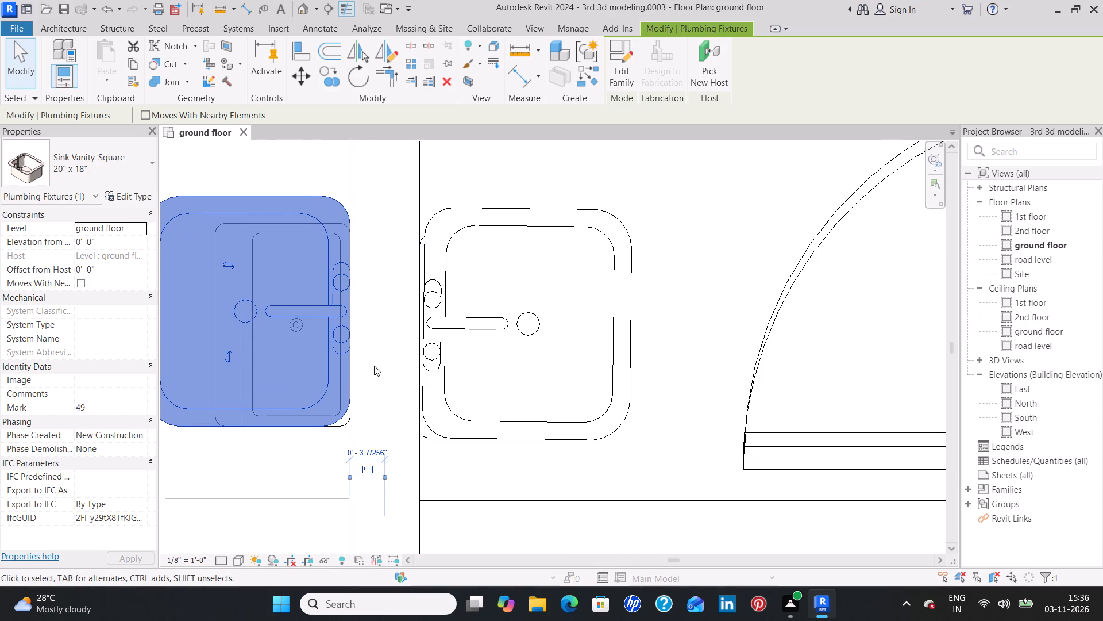
key(Left)
key(Right)
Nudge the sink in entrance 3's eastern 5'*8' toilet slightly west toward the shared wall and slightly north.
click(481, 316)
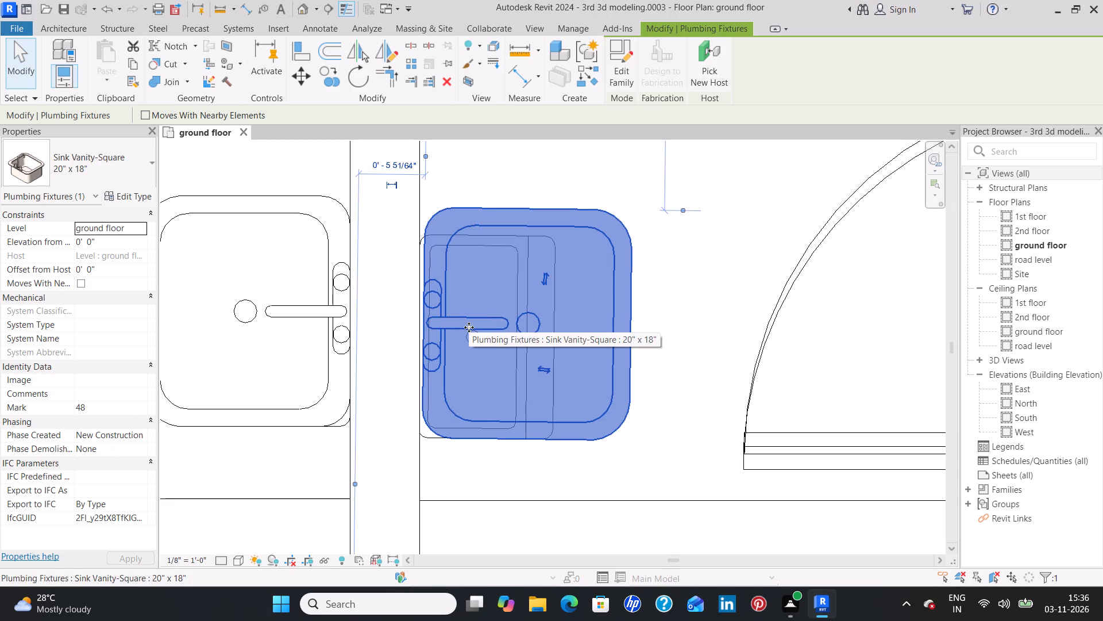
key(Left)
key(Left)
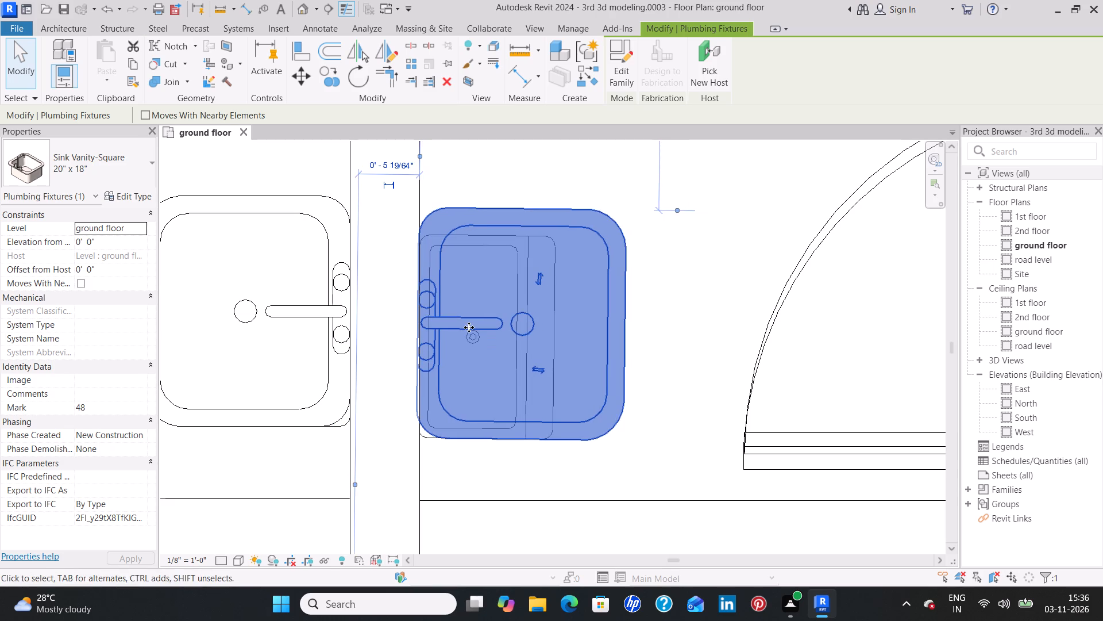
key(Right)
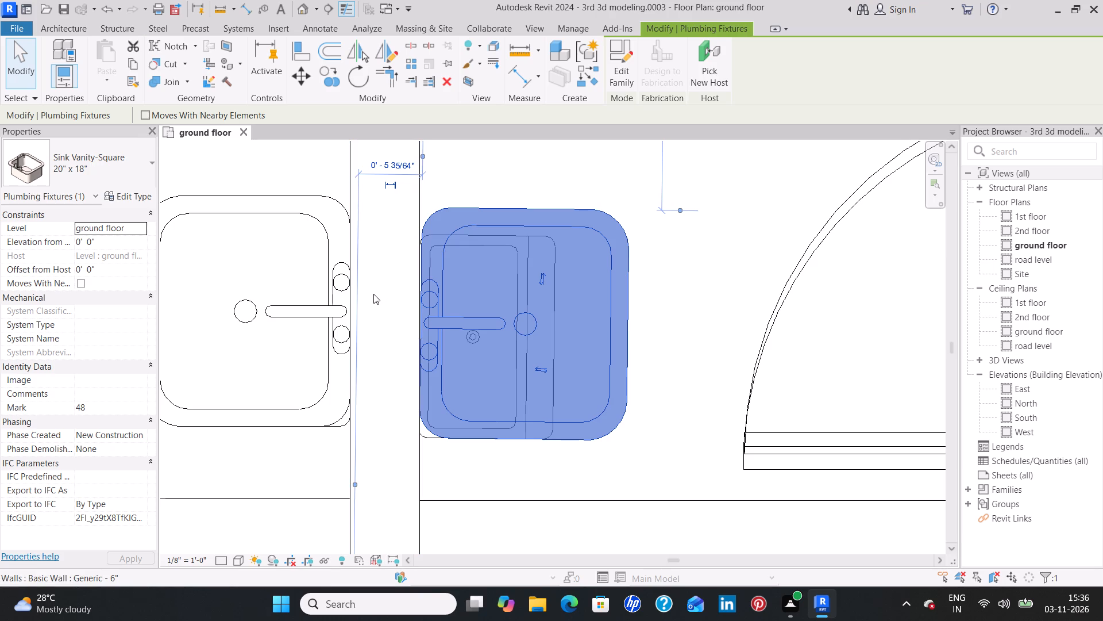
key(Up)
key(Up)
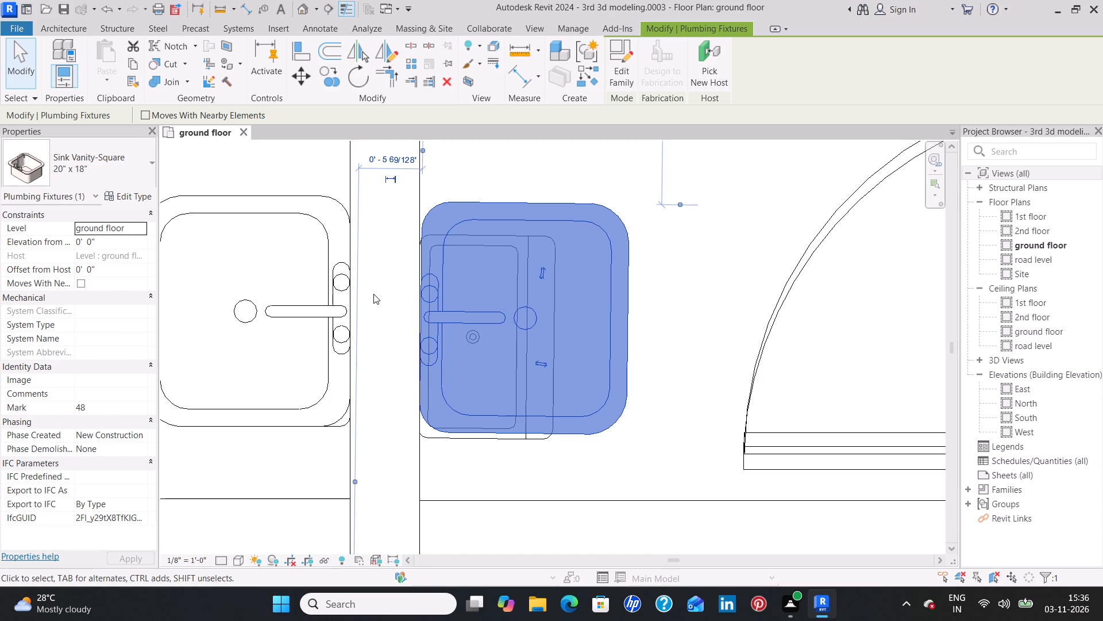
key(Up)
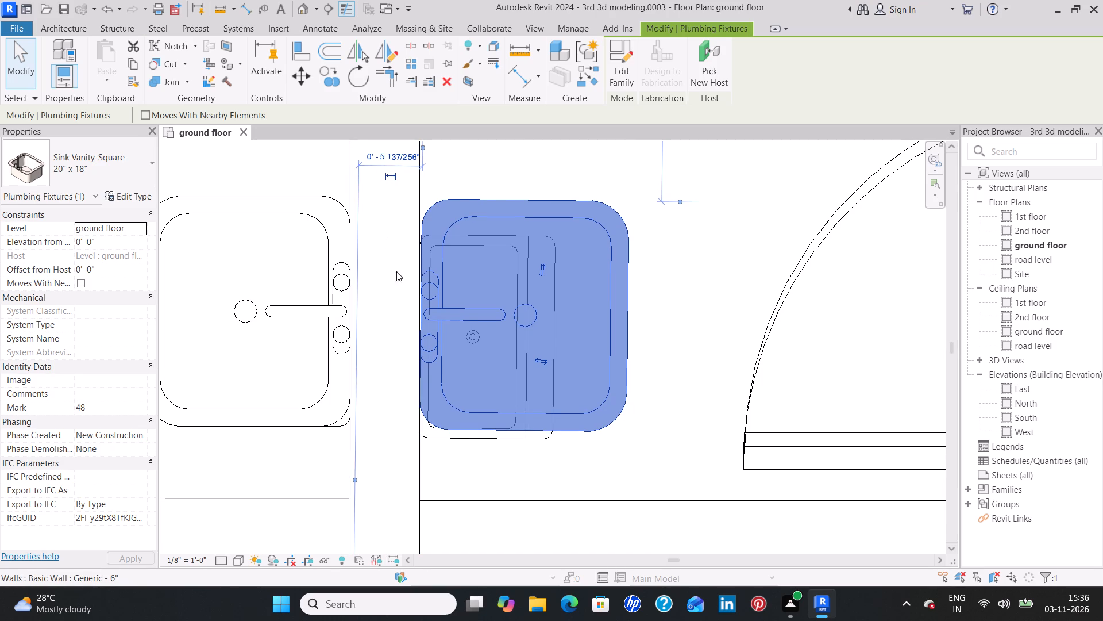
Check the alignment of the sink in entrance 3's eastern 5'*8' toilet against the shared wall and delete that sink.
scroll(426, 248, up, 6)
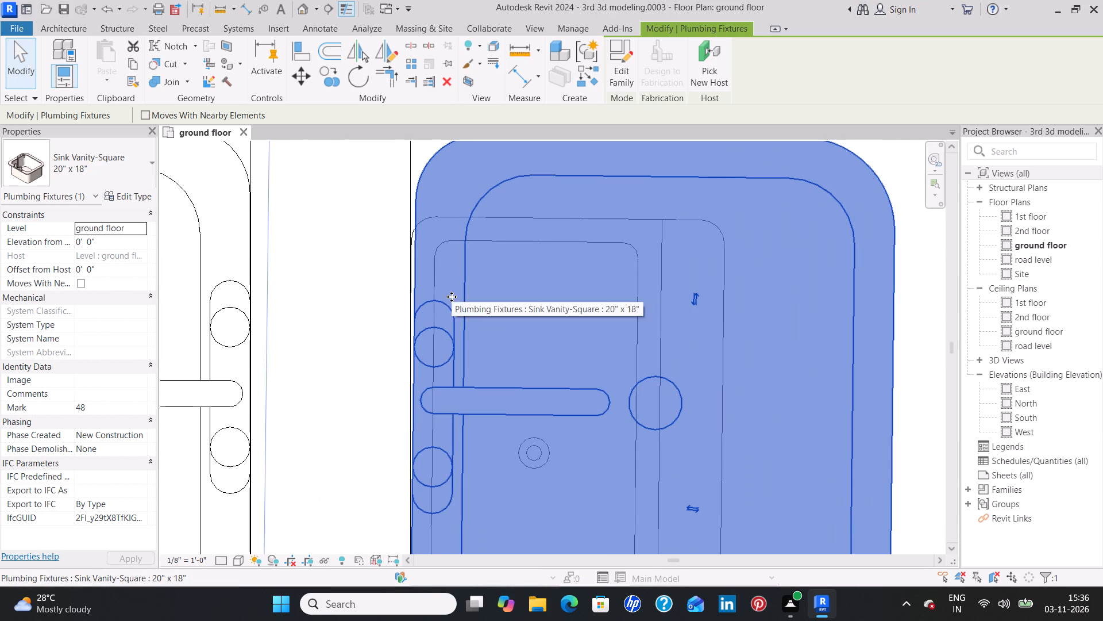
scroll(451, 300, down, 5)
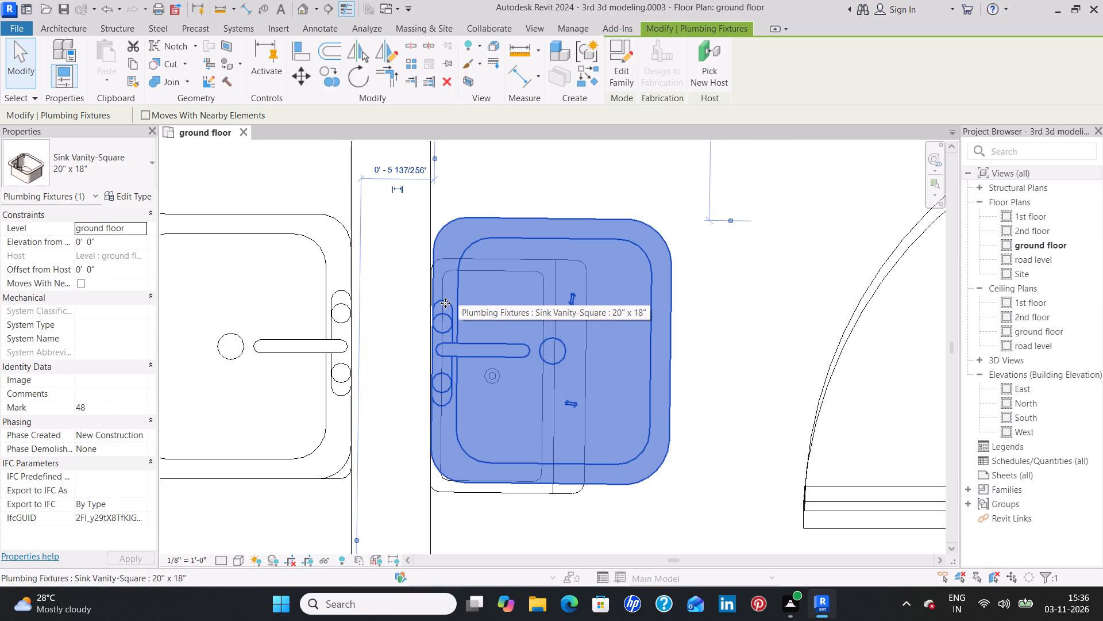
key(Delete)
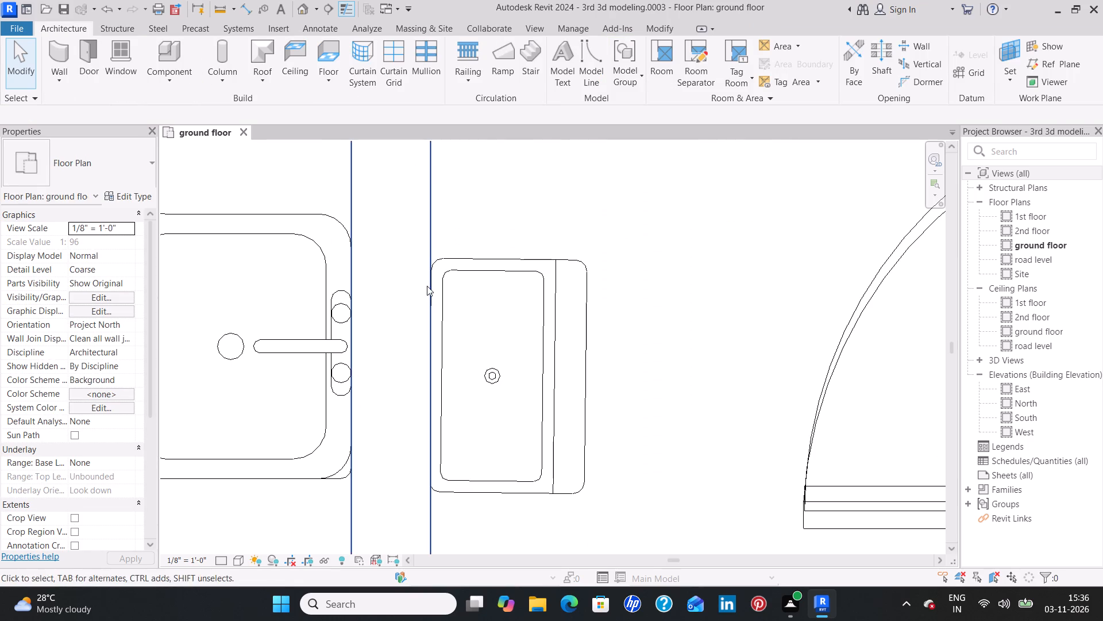
Place a new Sink Vanity-Square squarely over the drawn basin in entrance 3's eastern 5'*8' toilet, faucet side toward the shared wall.
click(325, 285)
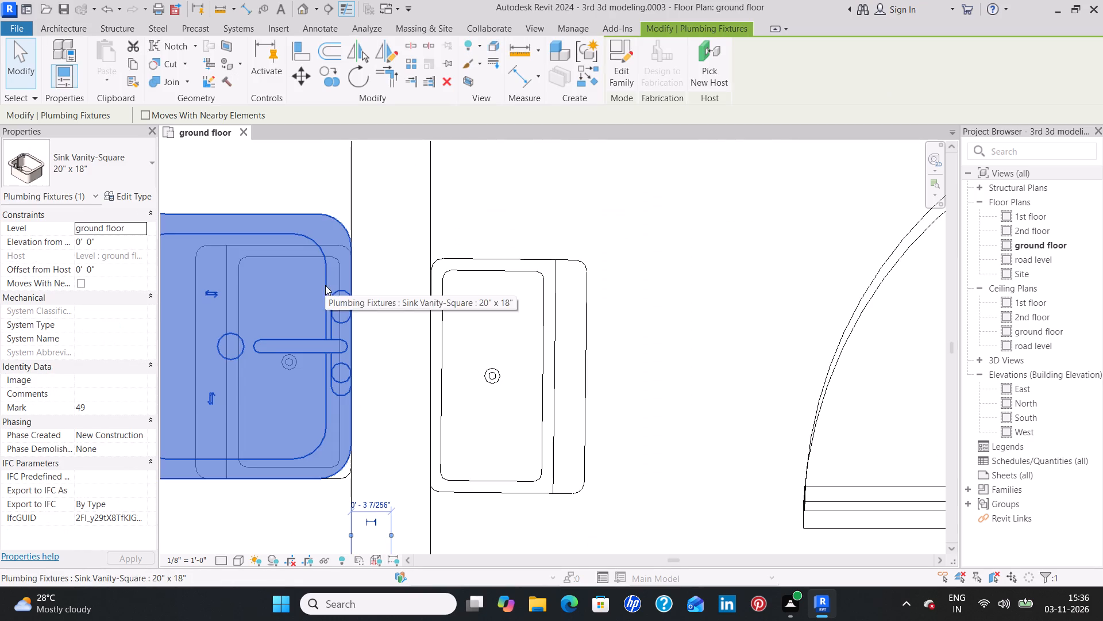
text(cs)
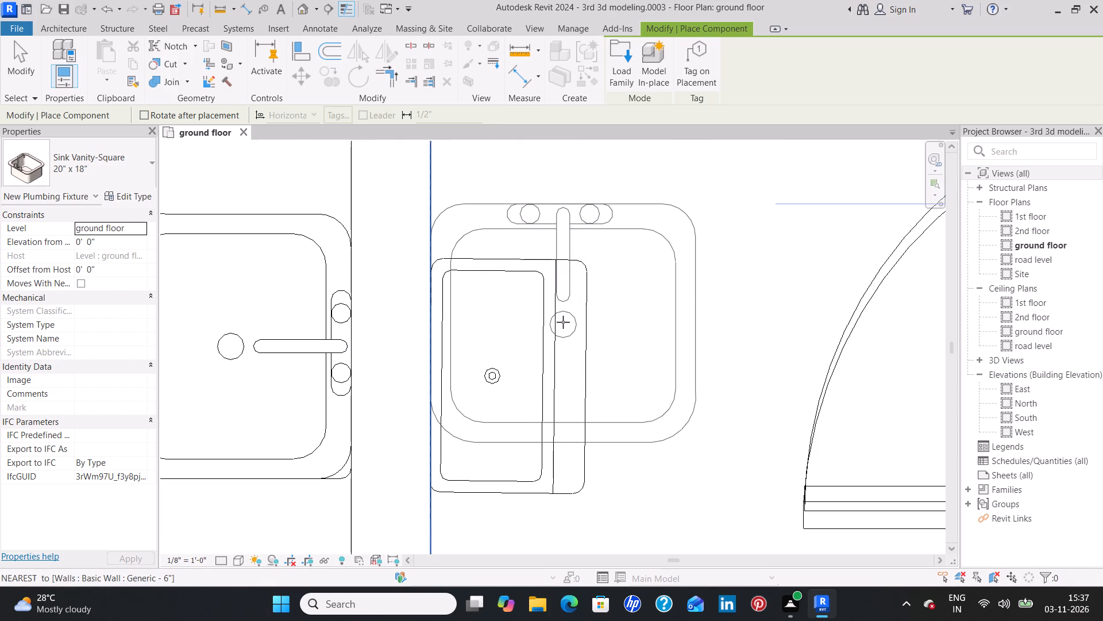
key(space)
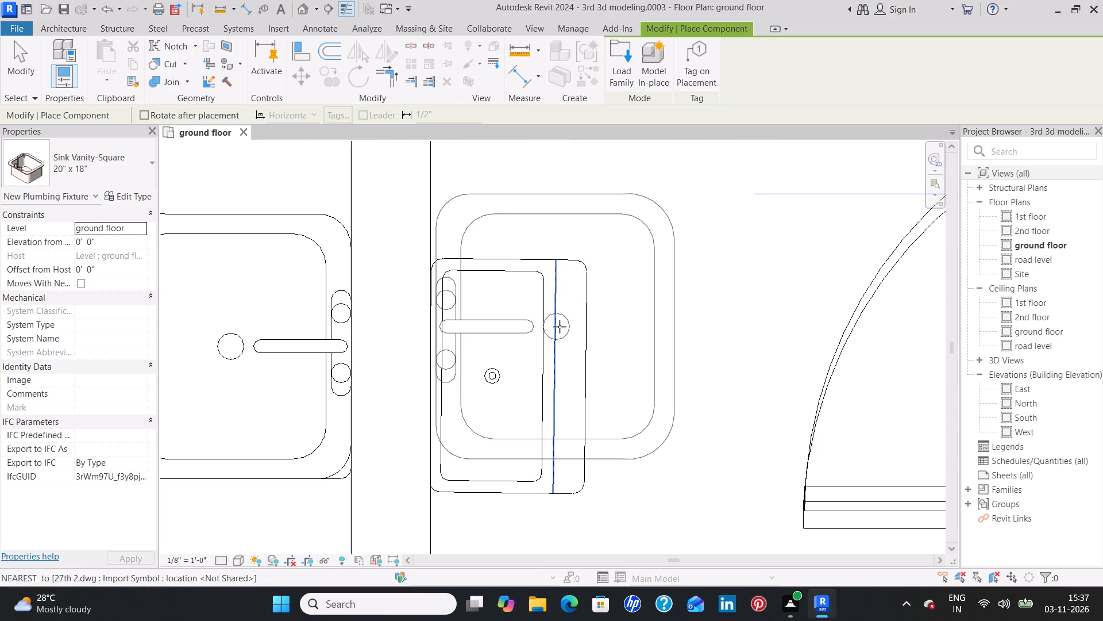
scroll(557, 327, up, 2)
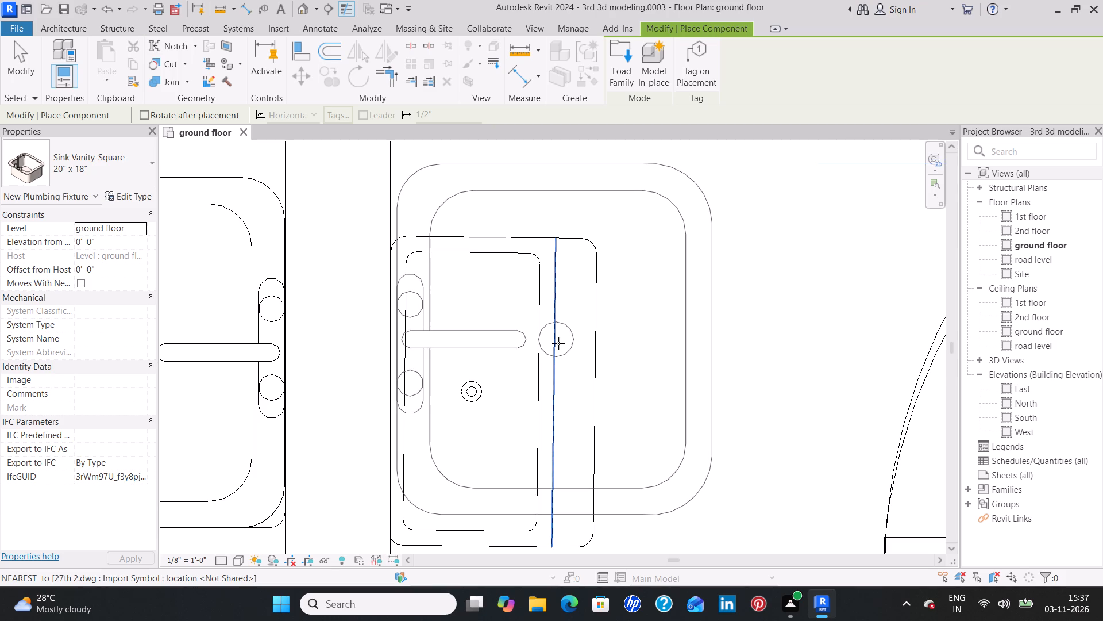
click(558, 347)
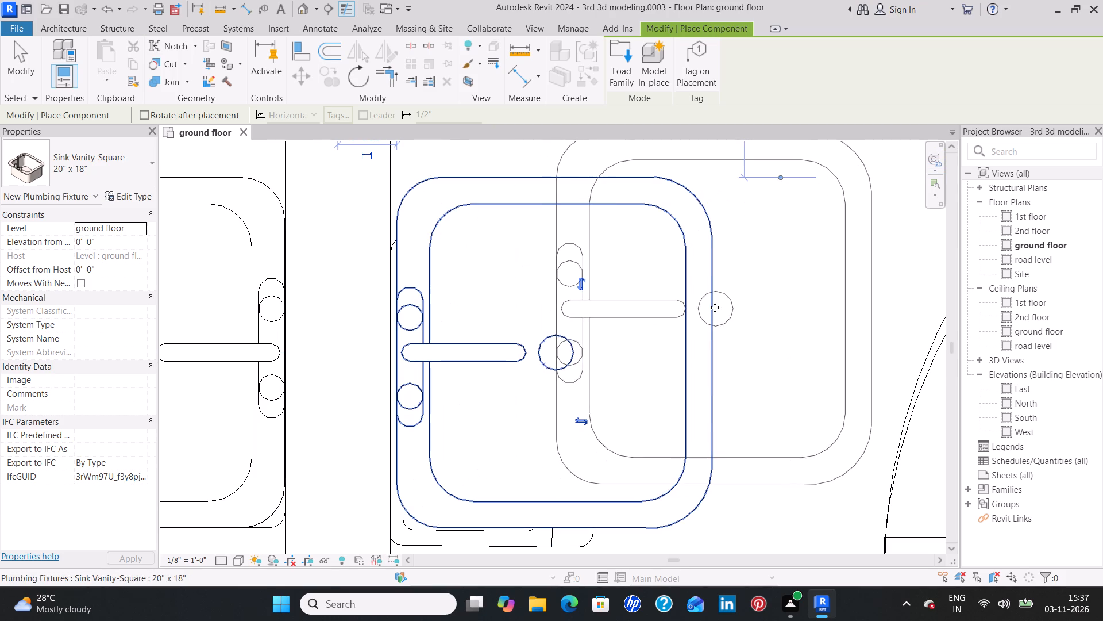
key(Escape)
key(Escape)
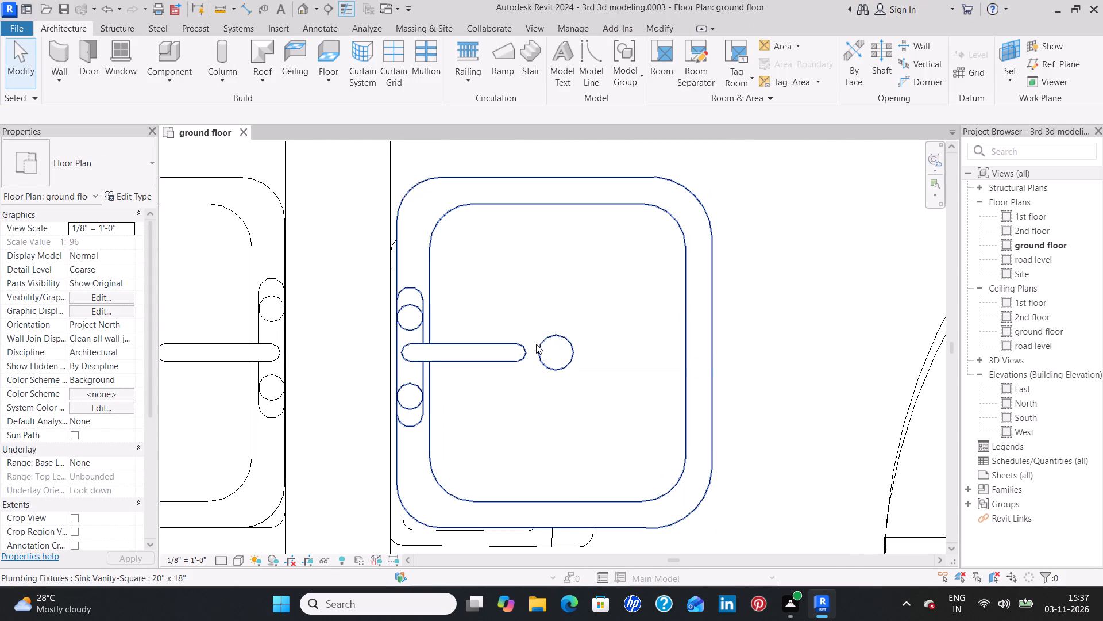
Nudge the new sink in entrance 3's eastern 5'*8' toilet west until its faucet side is flush with the shared wall.
click(536, 344)
key(Left)
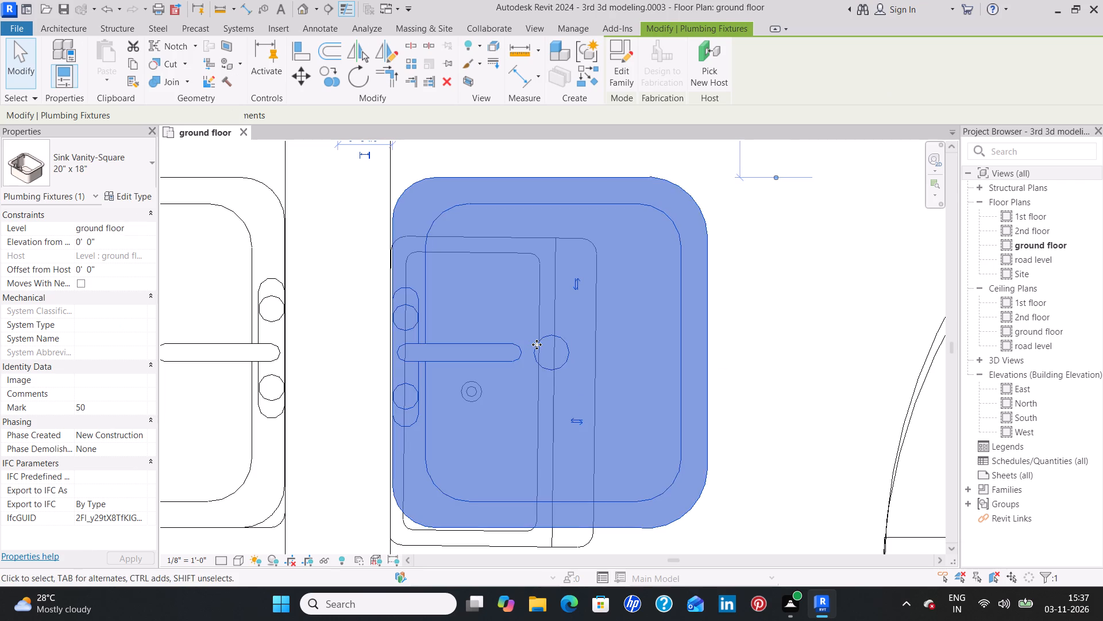
key(Left)
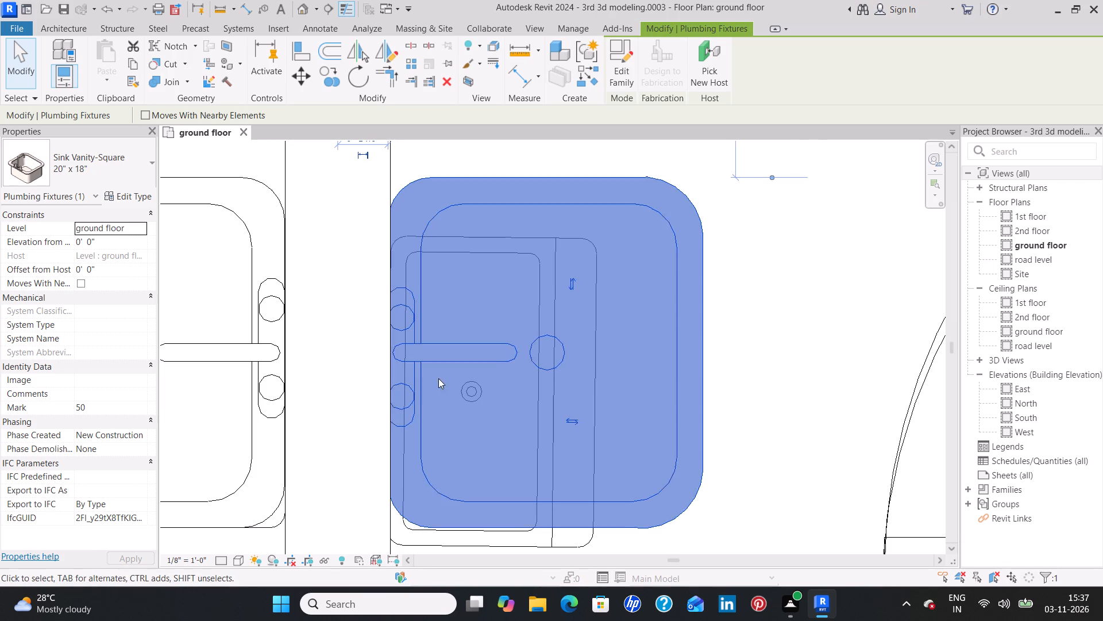
Fine-tune the sink in entrance 3's eastern 5'*8' toilet horizontally until its faucet edge sits on the shared wall face.
scroll(382, 362, up, 6)
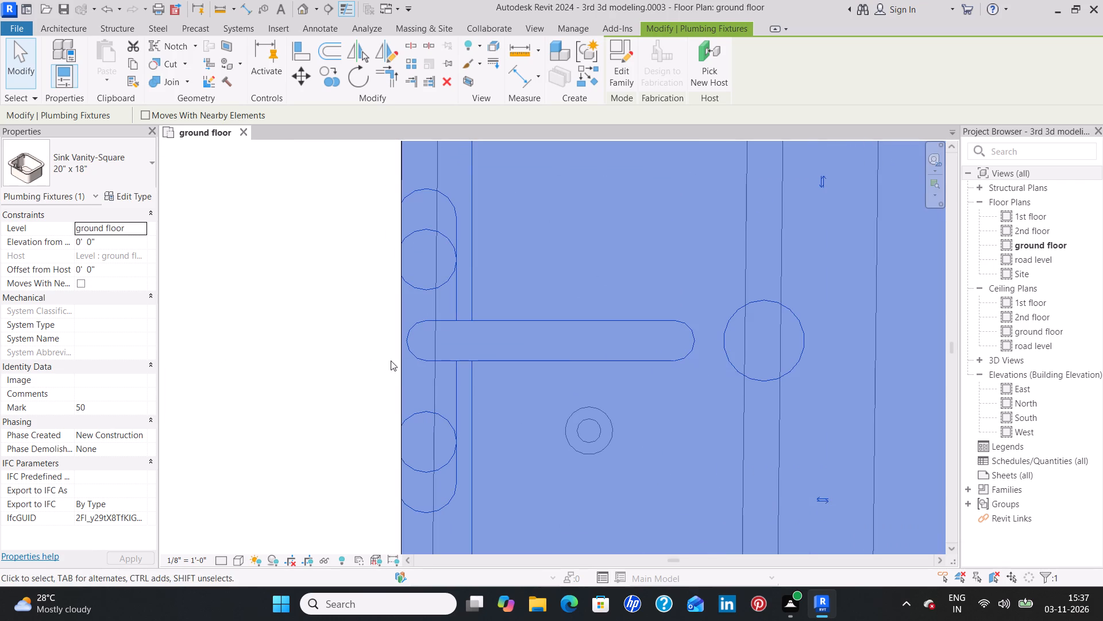
key(Right)
key(Right)
key(Right)
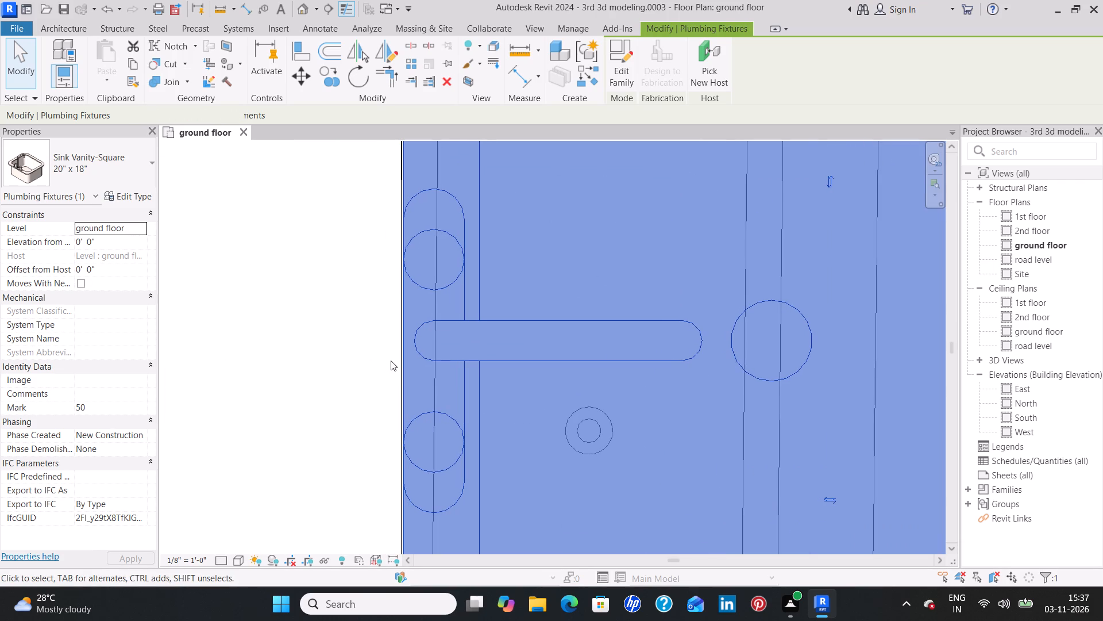
key(Left)
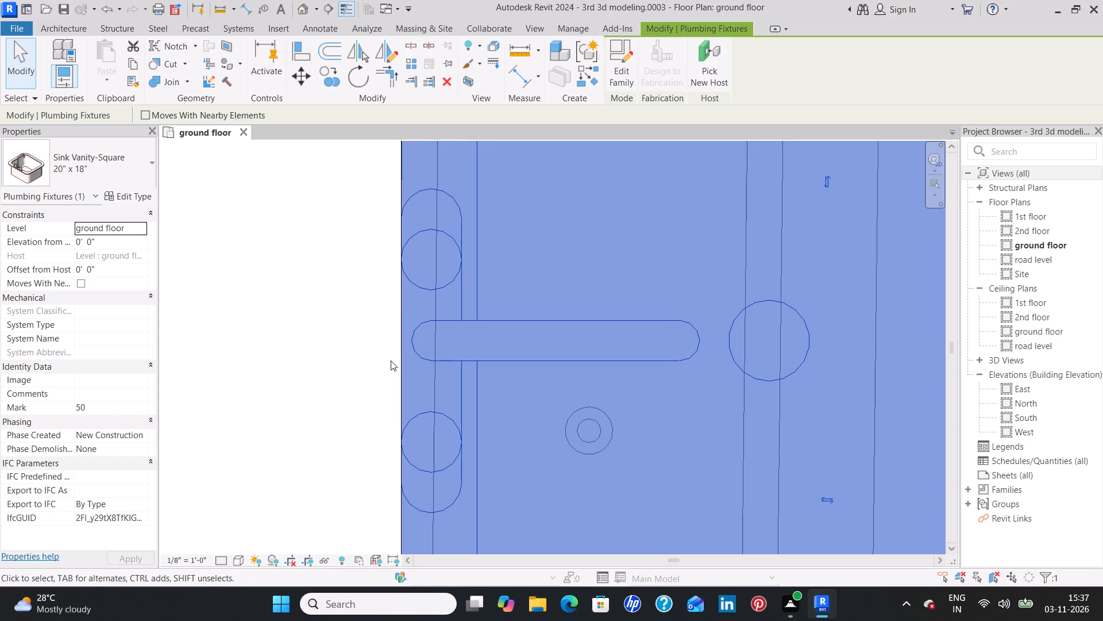
click(349, 311)
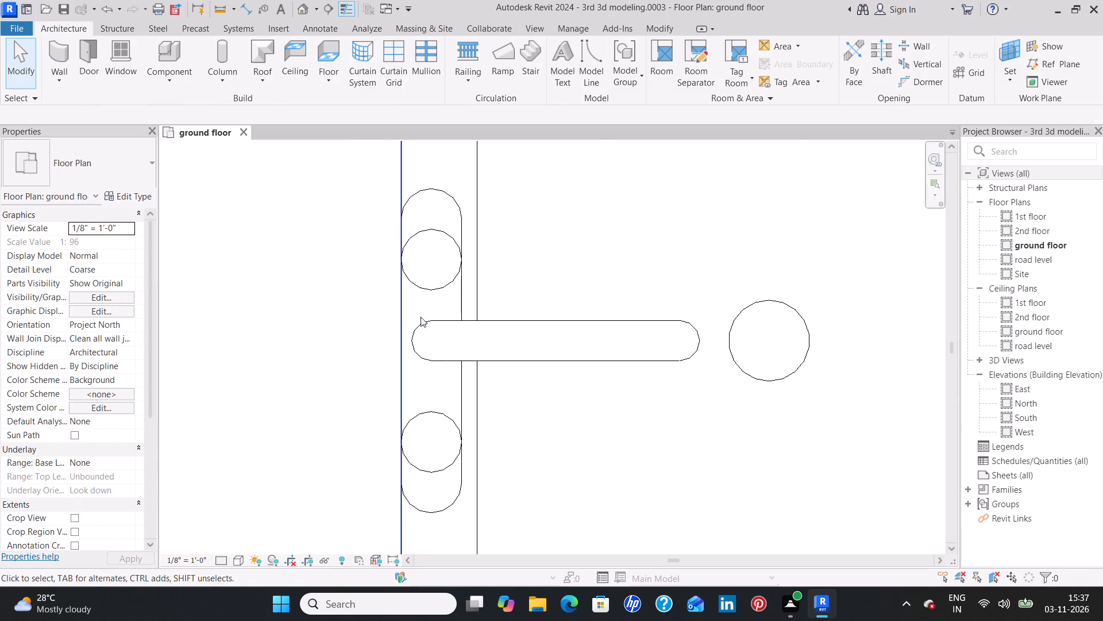
Place a matching Sink Vanity-Square over the drawn basin in entrance 4's 5'*9'0" toilet, faucet side toward the east wall.
click(513, 318)
text(cs)
scroll(513, 321, down, 10)
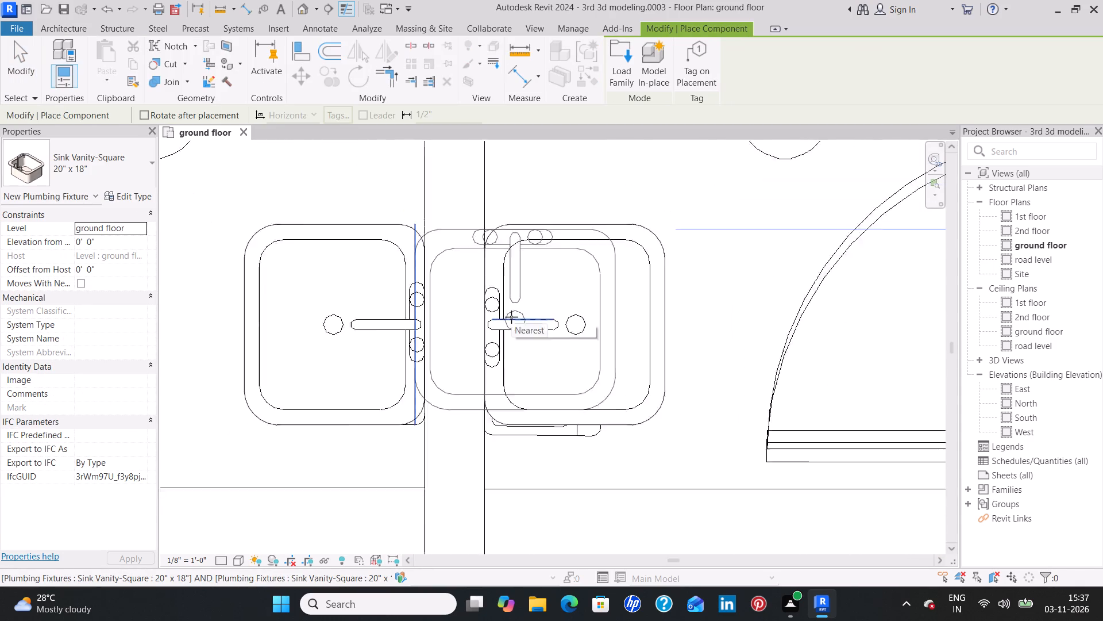
scroll(511, 317, down, 13)
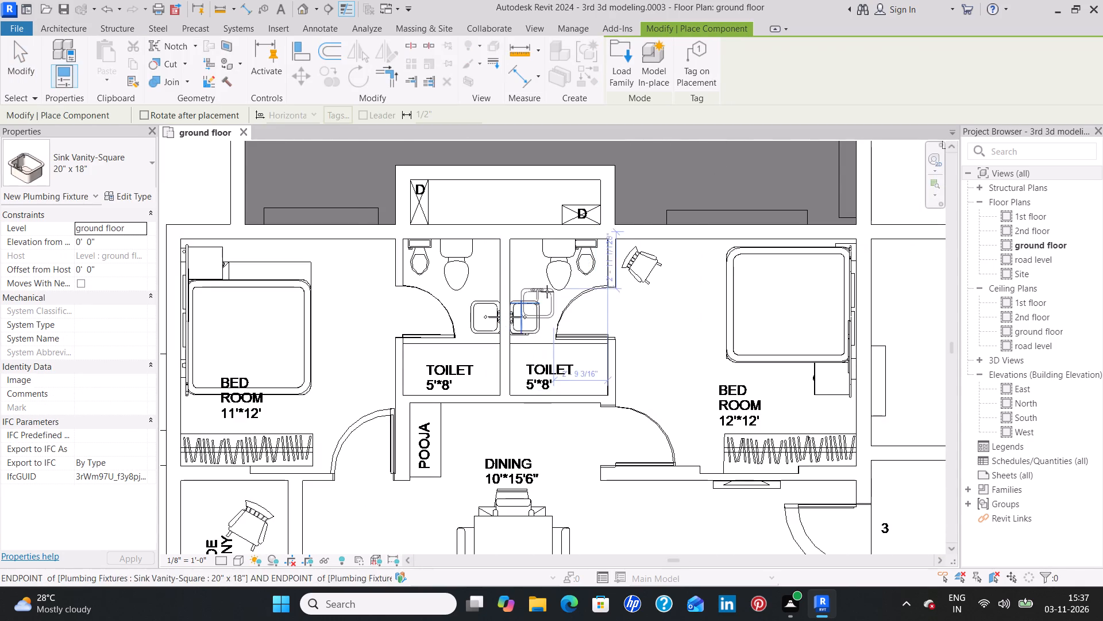
middle_drag(531, 282, 503, 553)
middle_drag(493, 317, 463, 443)
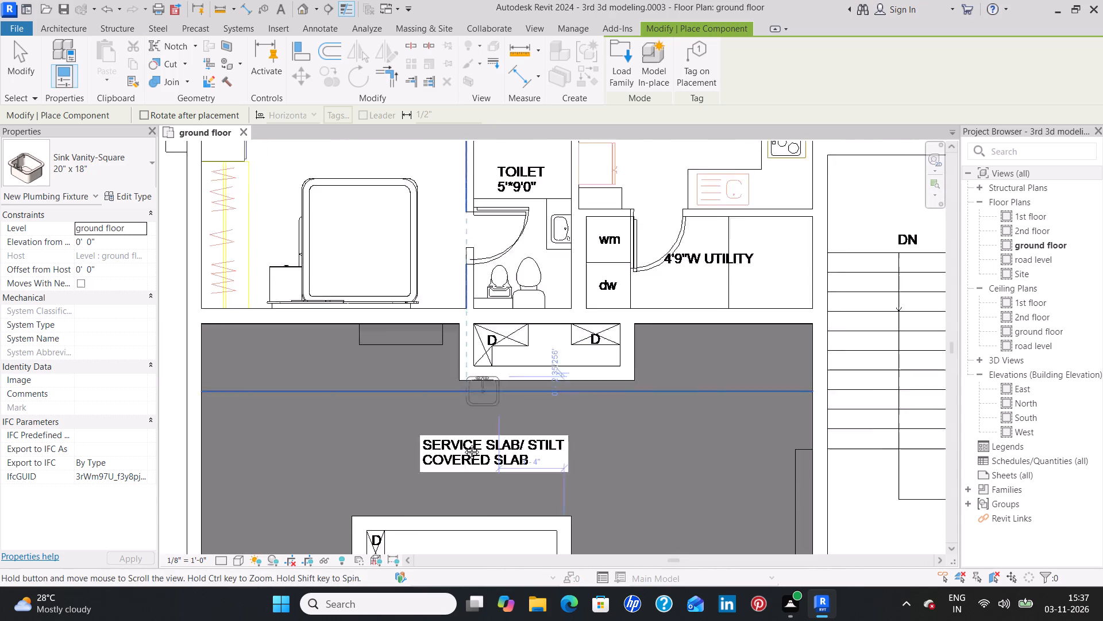
middle_drag(463, 443, 441, 566)
scroll(530, 362, up, 3)
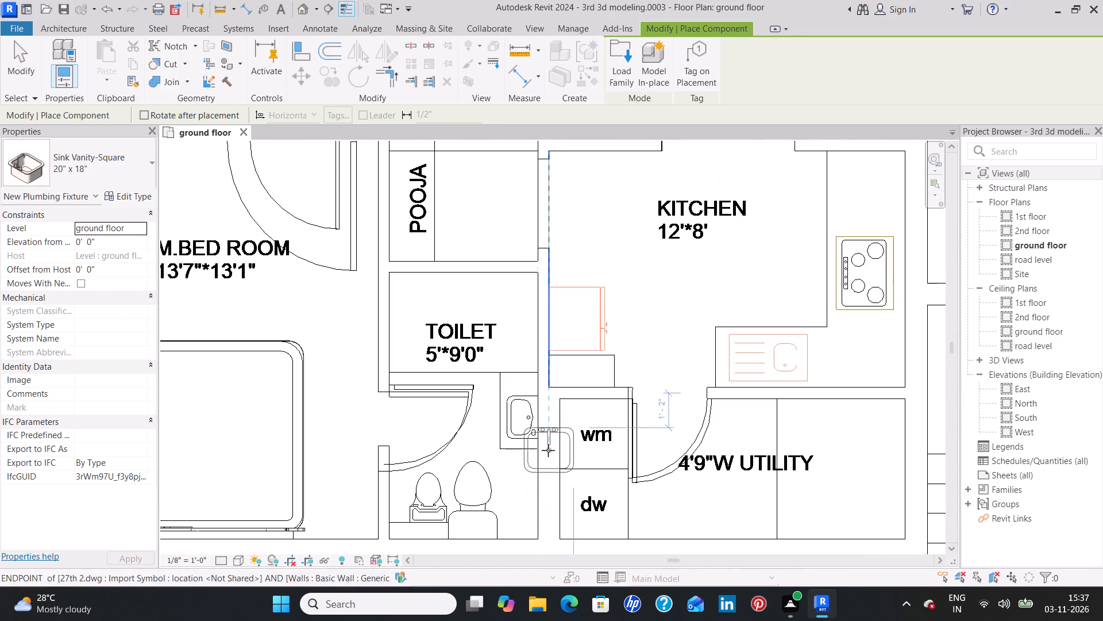
scroll(528, 409, up, 4)
key(space)
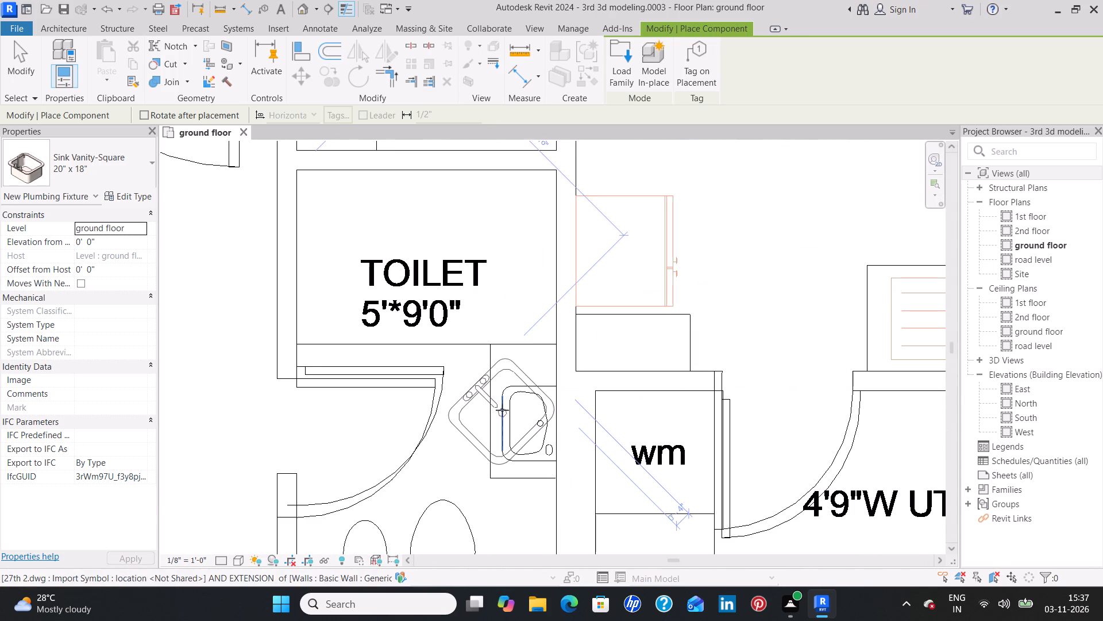
key(space)
key(space)
key(space)
key(space)
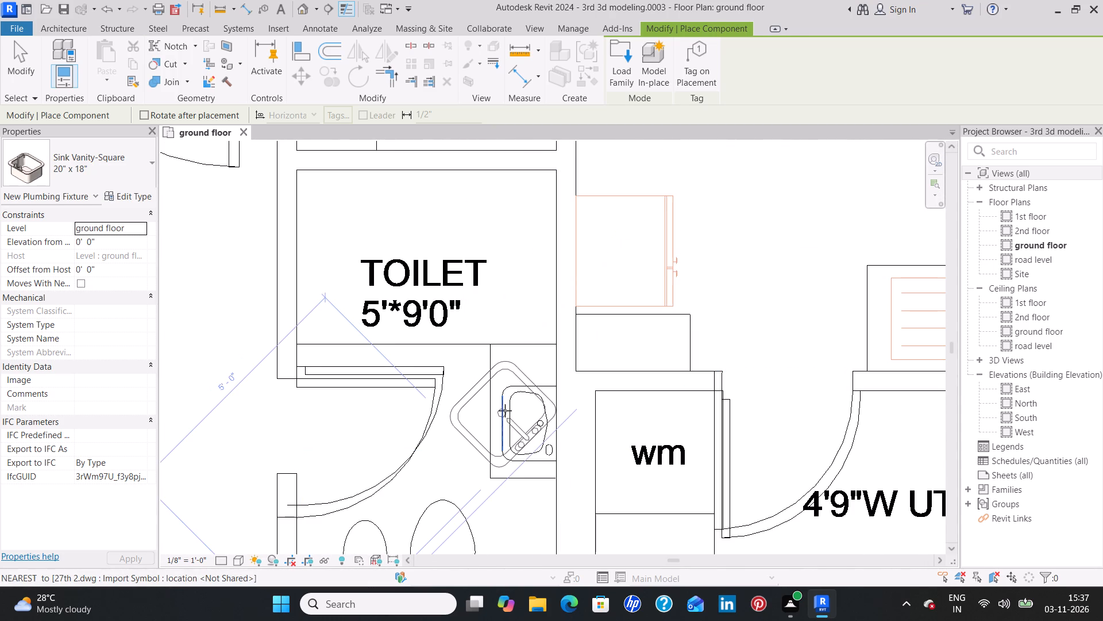
key(space)
scroll(514, 408, up, 3)
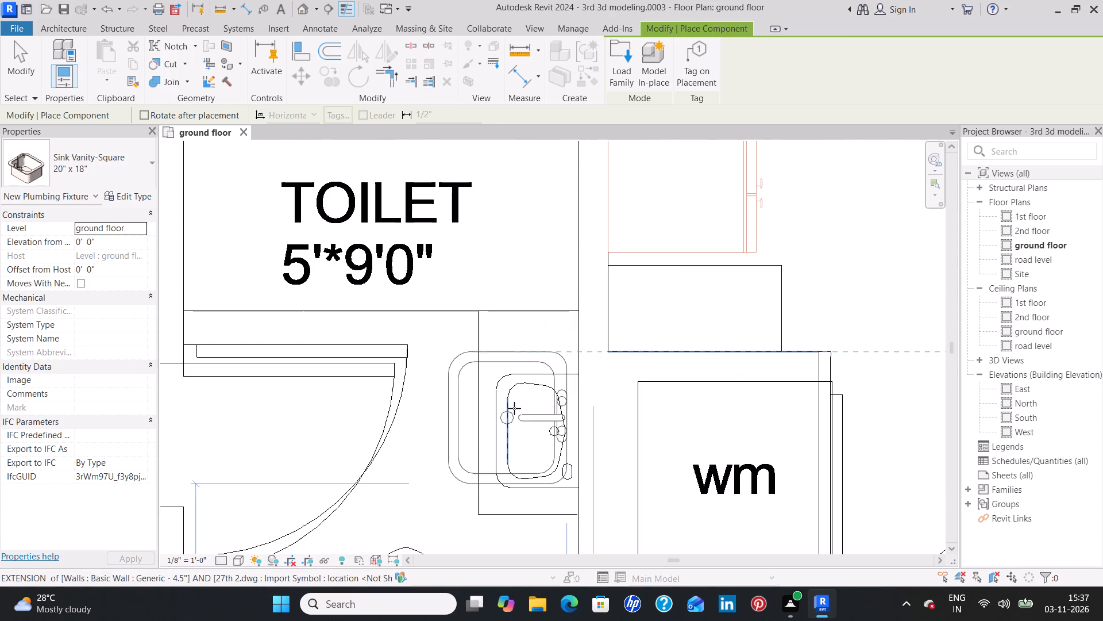
scroll(514, 408, up, 2)
click(514, 408)
Place a Sink Vanity-Square over the drawn basin in the wash area south of entrance 4's 6'7'*7' toilet, faucet side against the west wall.
scroll(461, 319, down, 3)
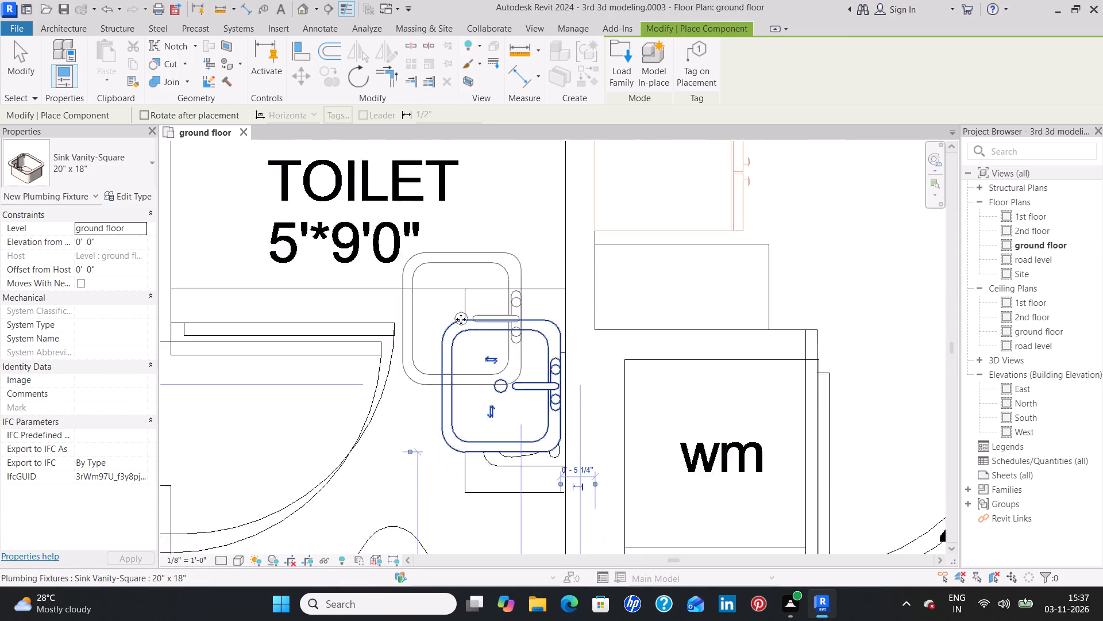
scroll(461, 319, down, 8)
middle_drag(423, 263, 429, 483)
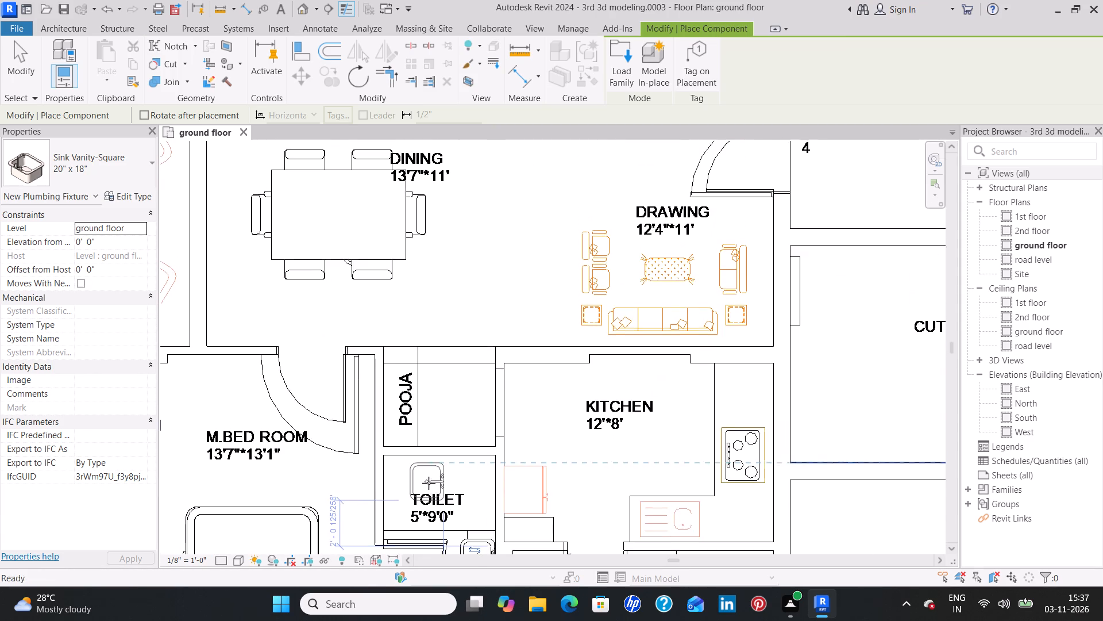
scroll(429, 463, down, 3)
middle_drag(419, 320, 431, 508)
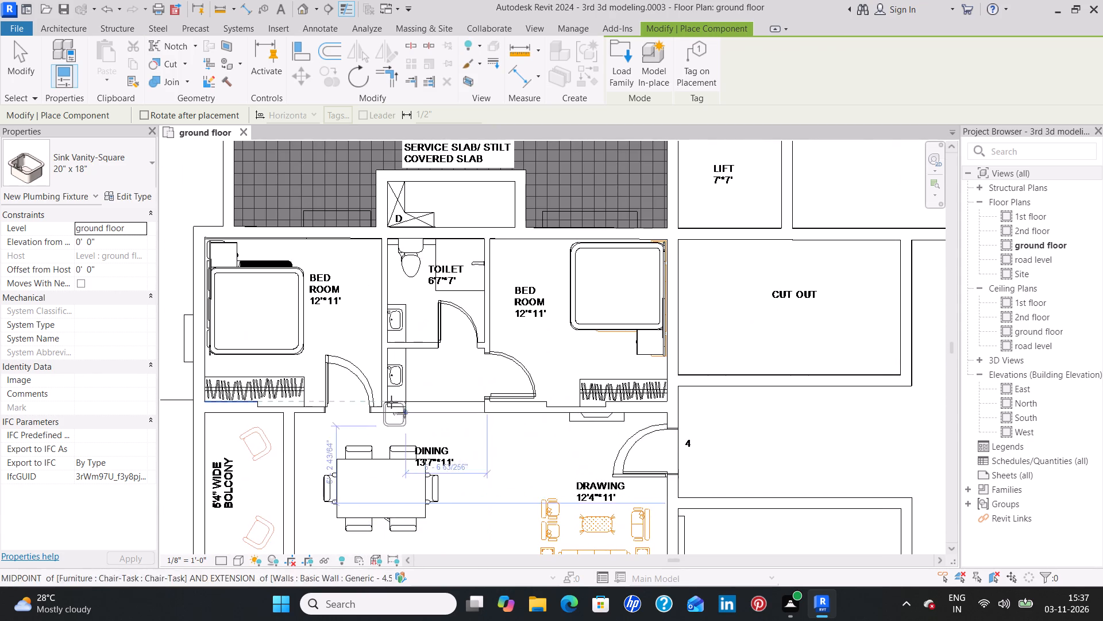
scroll(391, 383, up, 13)
key(space)
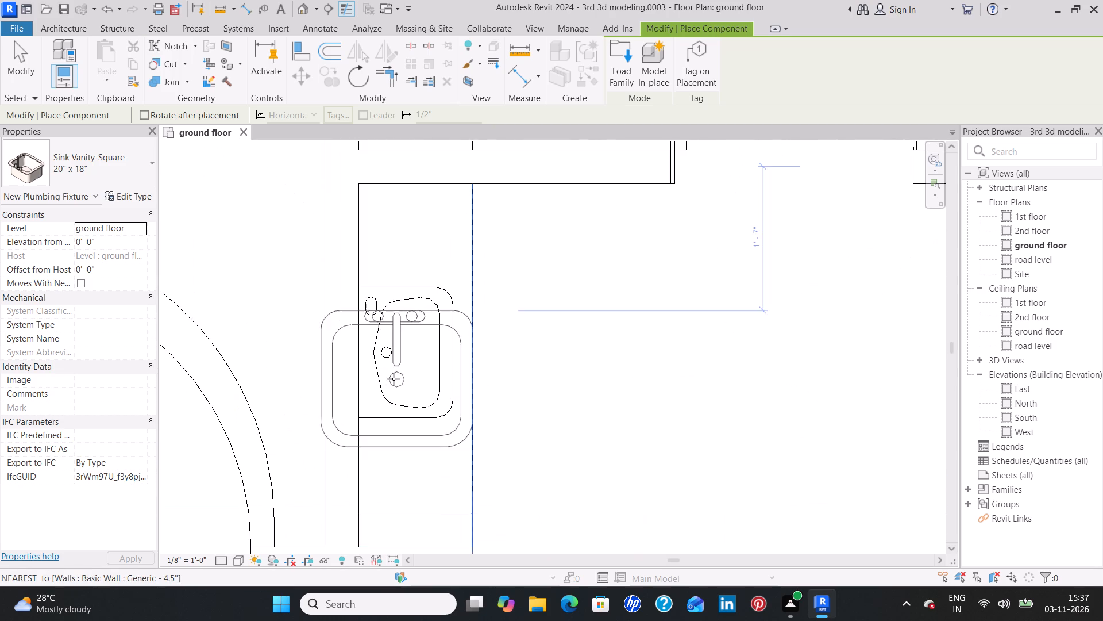
key(space)
key(space)
key(space)
key(space)
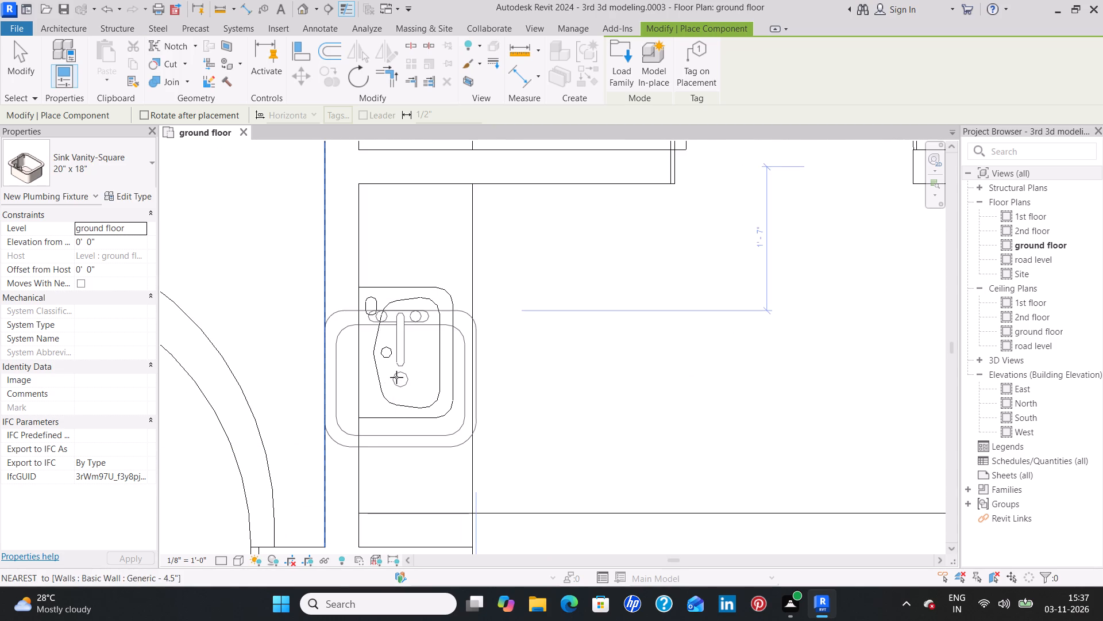
key(space)
click(426, 339)
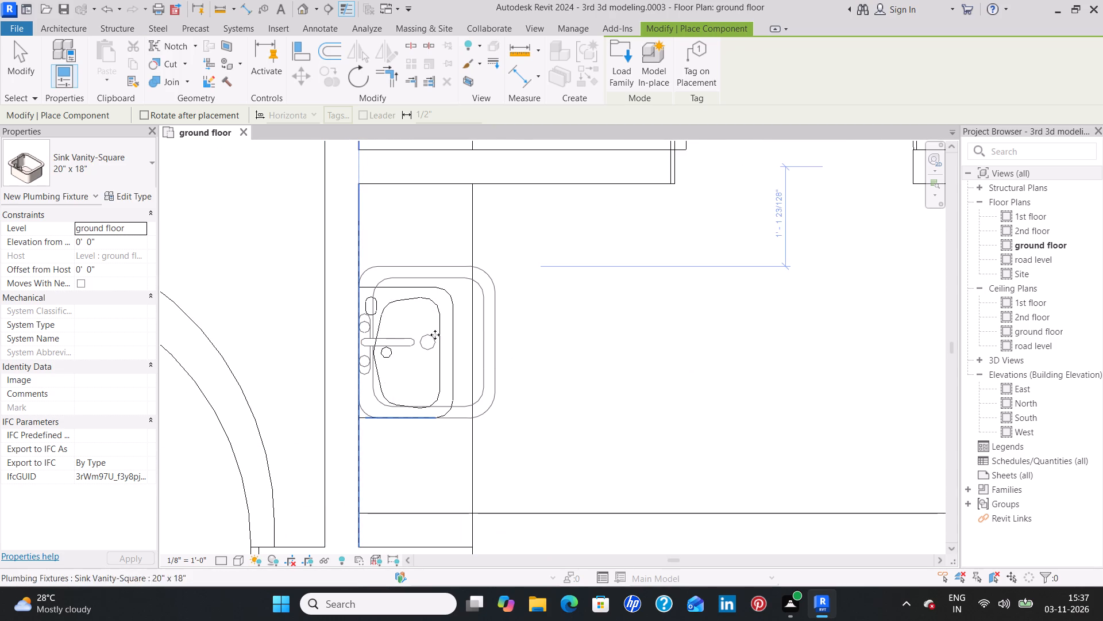
Place a Sink Vanity-Square over the drawn basin inside entrance 4's 6'7'*7' toilet, faucet side against the west wall.
scroll(585, 207, down, 8)
middle_drag(577, 248, 568, 467)
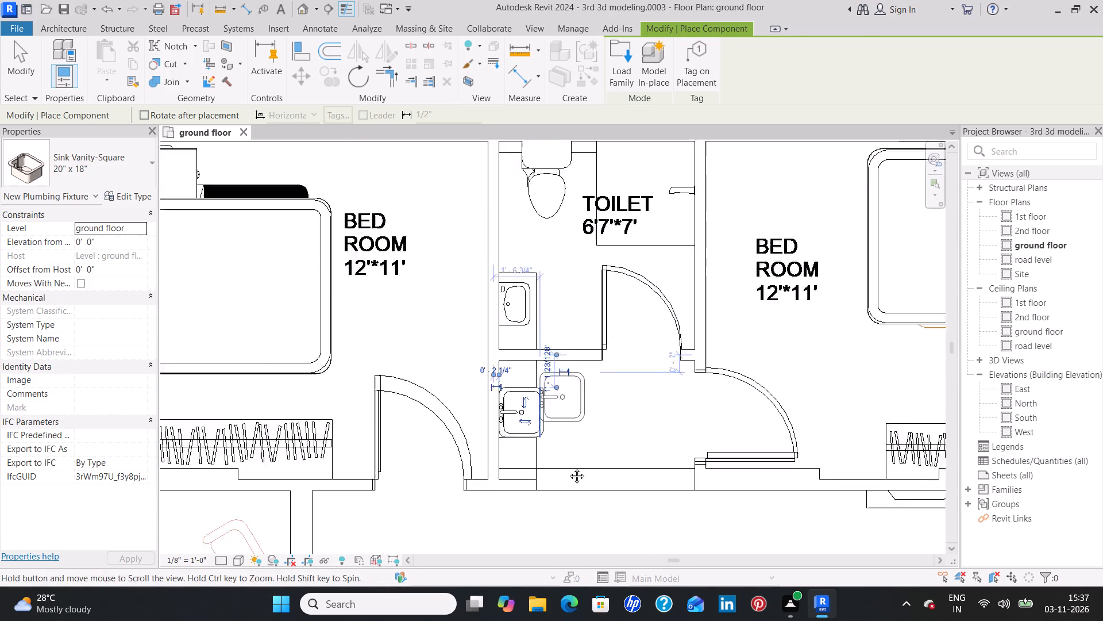
middle_drag(568, 467, 566, 478)
scroll(520, 393, up, 6)
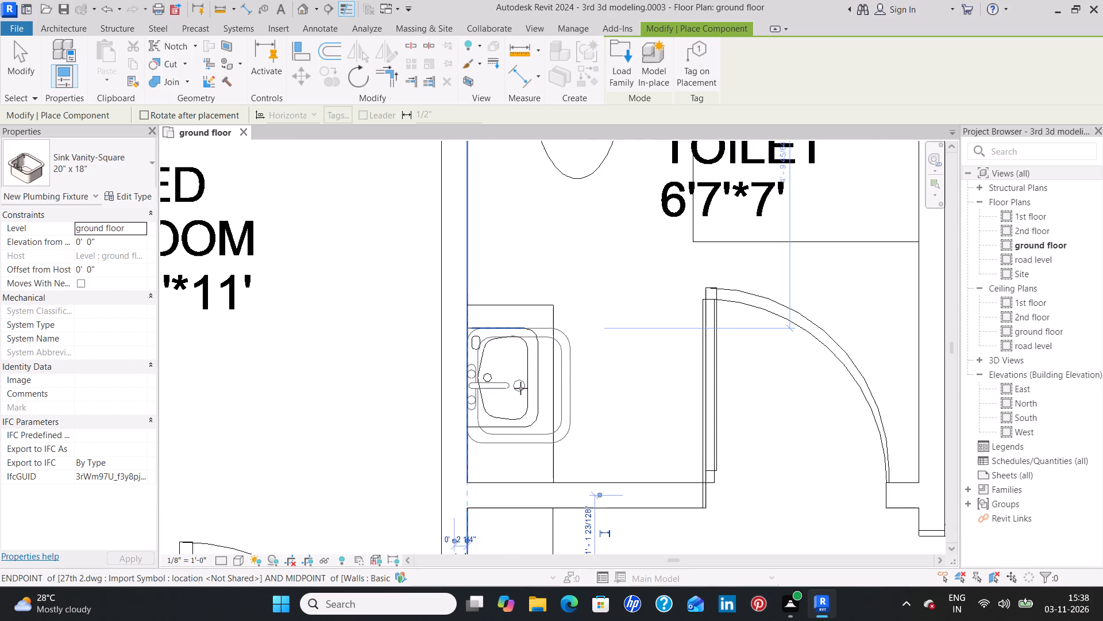
click(520, 381)
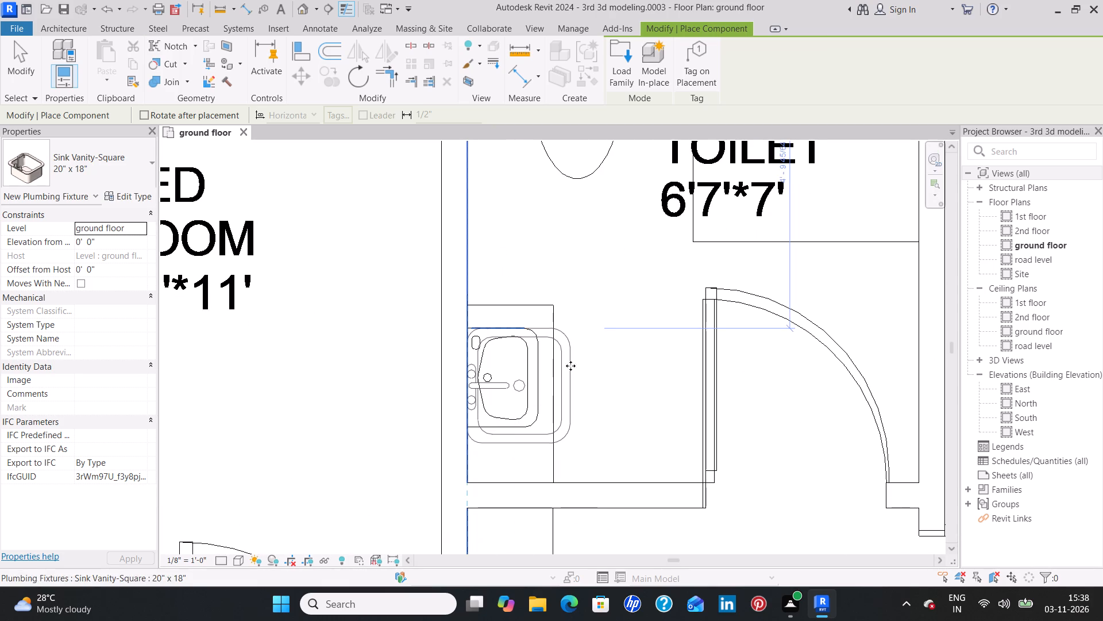
Place a Sink Vanity-Square over the drawn basin in entrance 5's 5'*9'0" toilet, faucet side toward the east wall.
scroll(580, 327, down, 4)
middle_drag(601, 273, 577, 478)
scroll(576, 470, down, 3)
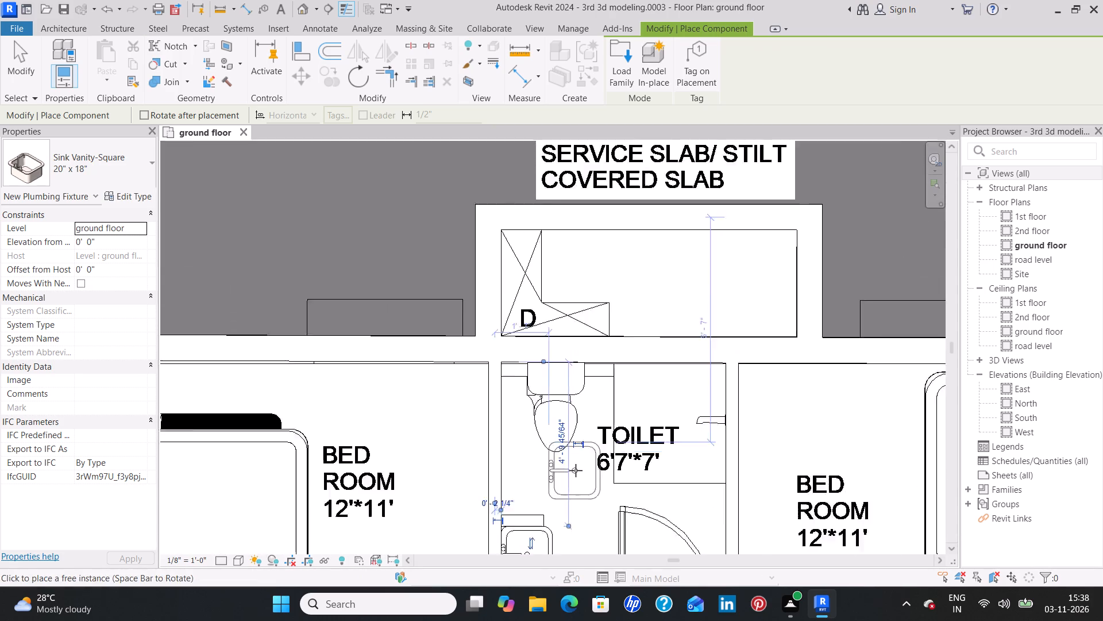
scroll(576, 470, down, 5)
middle_drag(572, 269, 518, 430)
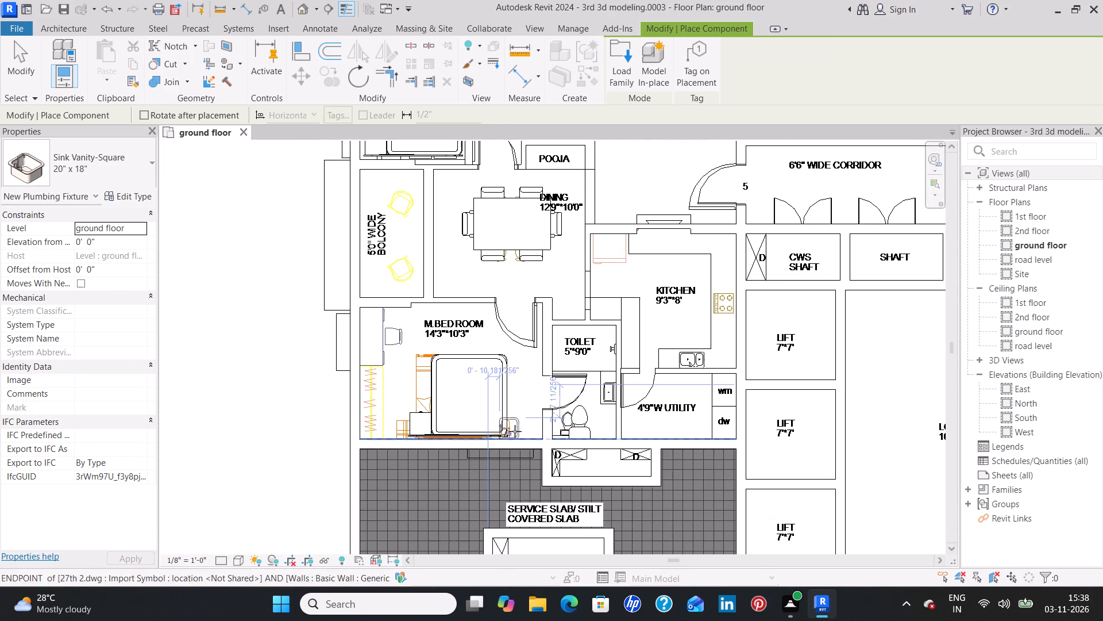
scroll(577, 398, up, 7)
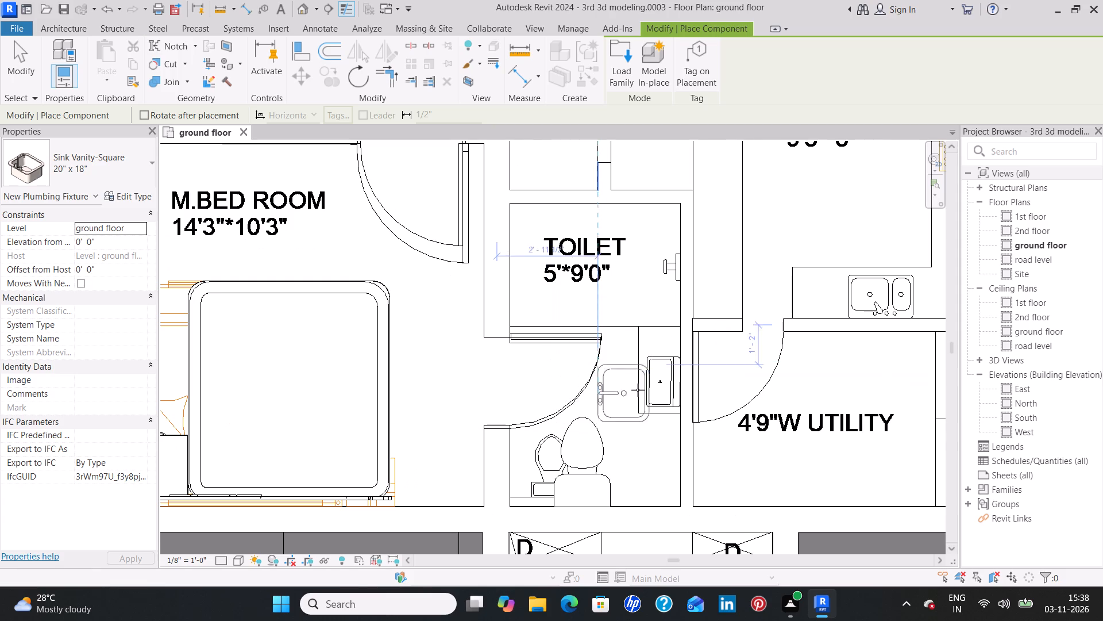
middle_drag(640, 390, 504, 404)
scroll(630, 390, up, 1)
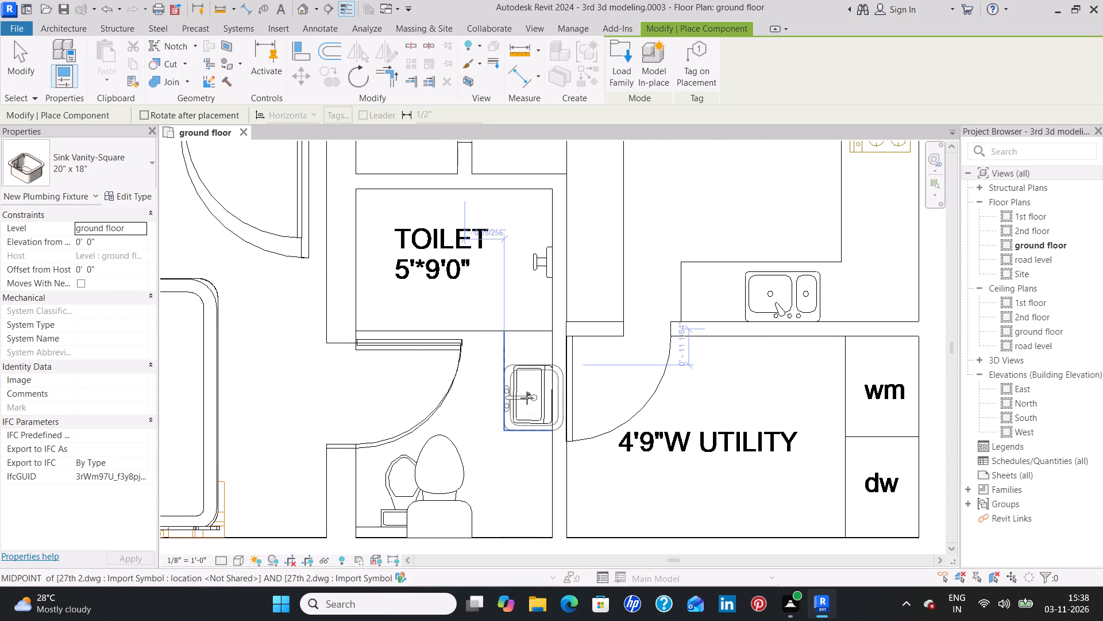
key(space)
key(space)
key(space)
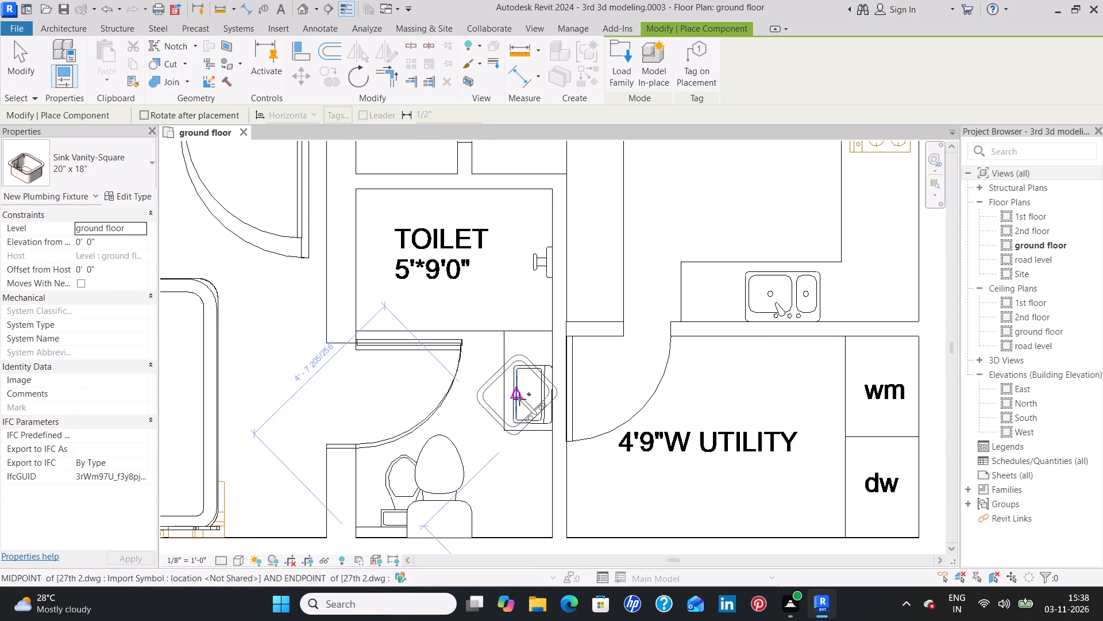
key(space)
click(526, 397)
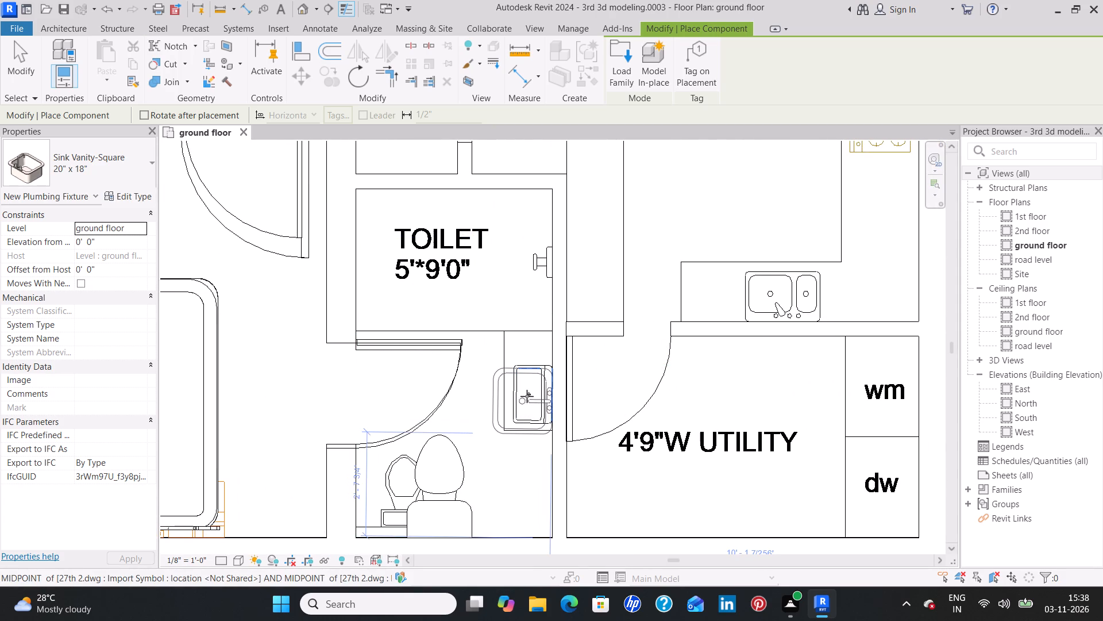
Place a Sink Vanity-Square in entrance 5's dining niche north of the 5'*9'0" toilet, faucet side against the niche's south wall.
scroll(515, 318, down, 4)
middle_drag(484, 281, 483, 453)
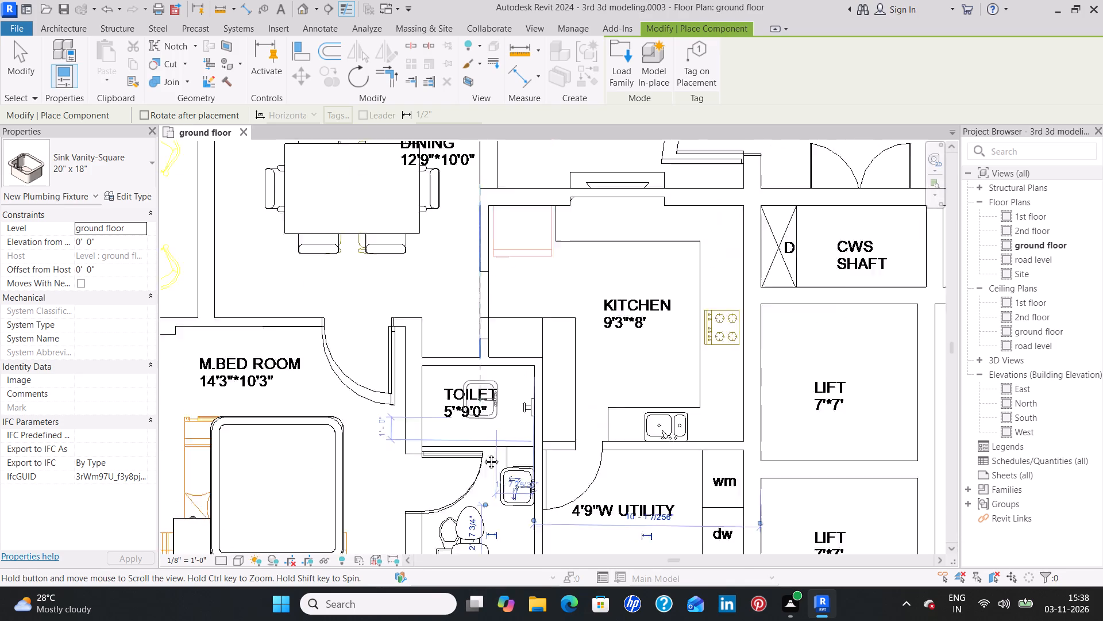
middle_drag(483, 453, 483, 507)
scroll(473, 471, down, 4)
scroll(450, 462, up, 2)
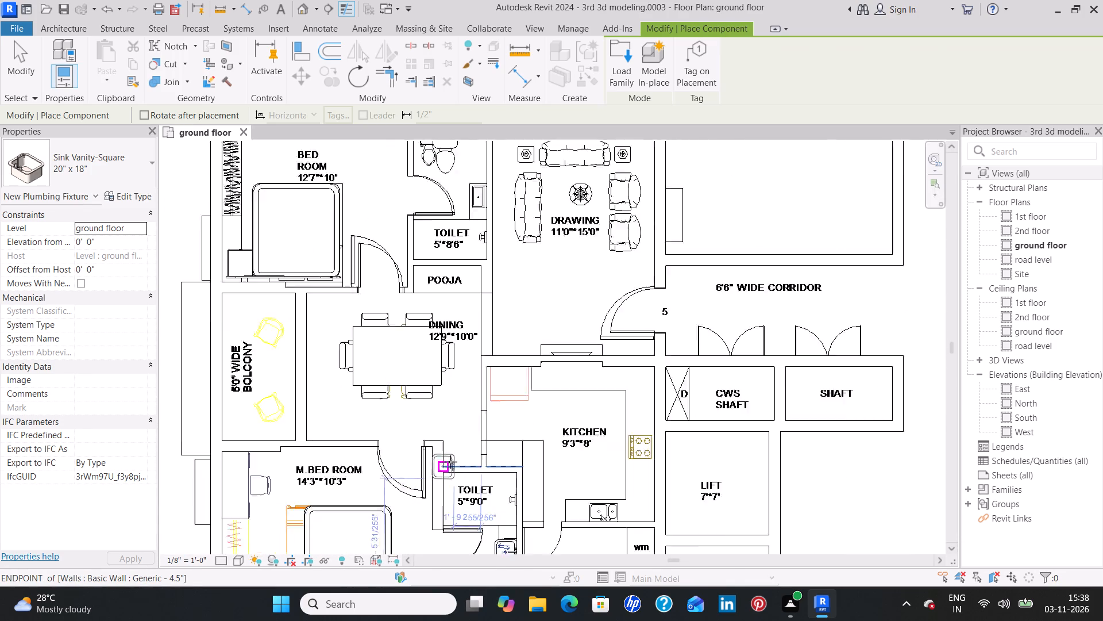
scroll(450, 462, up, 6)
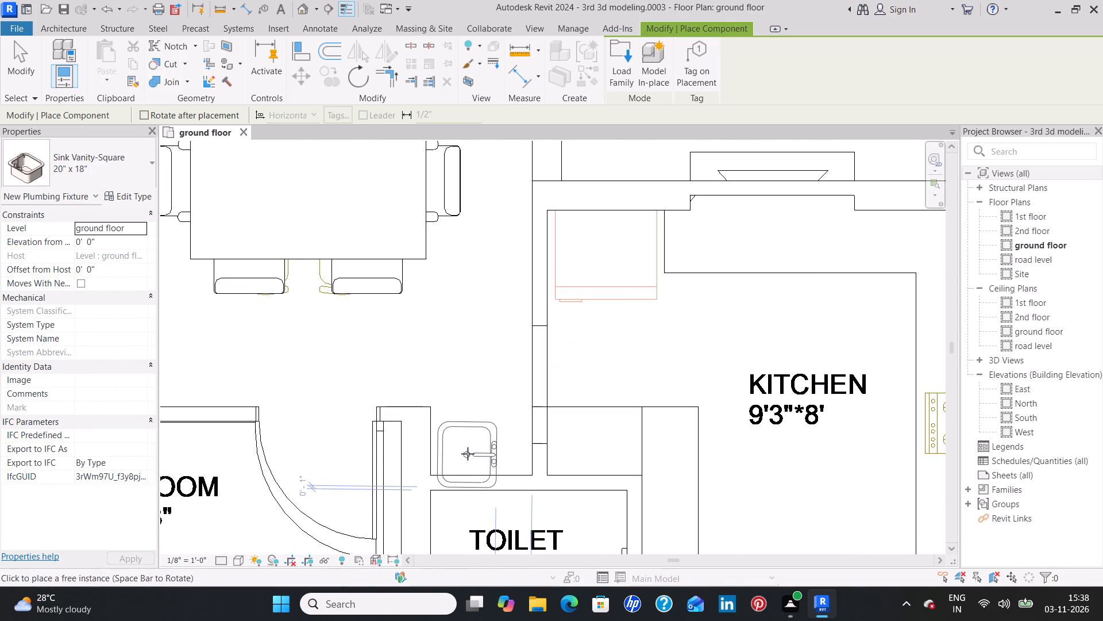
key(space)
key(space)
key(space)
key(space)
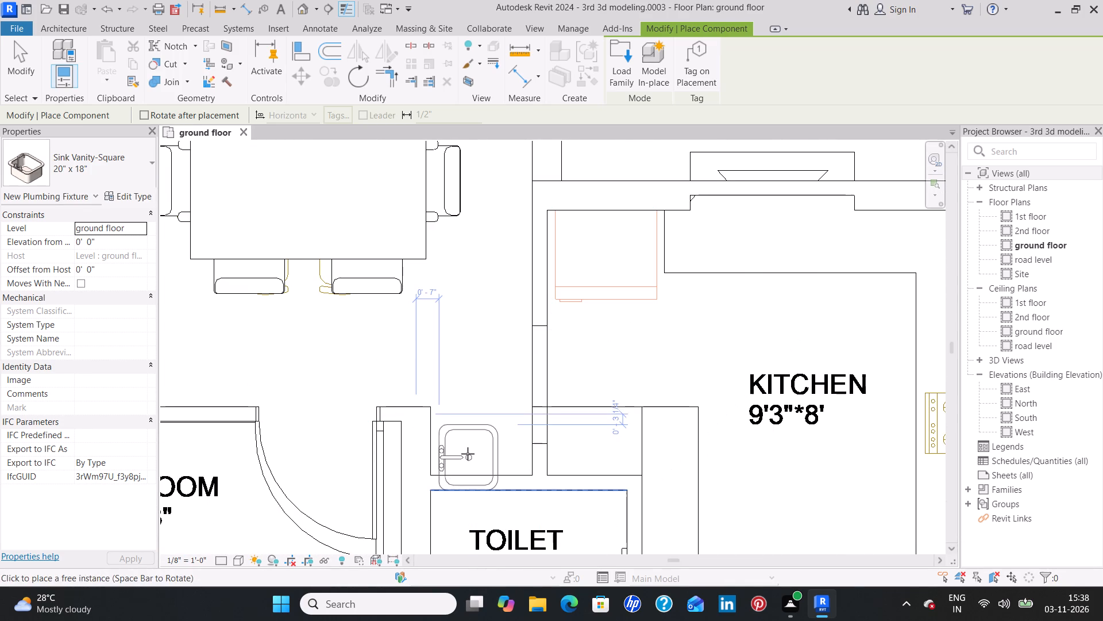
key(space)
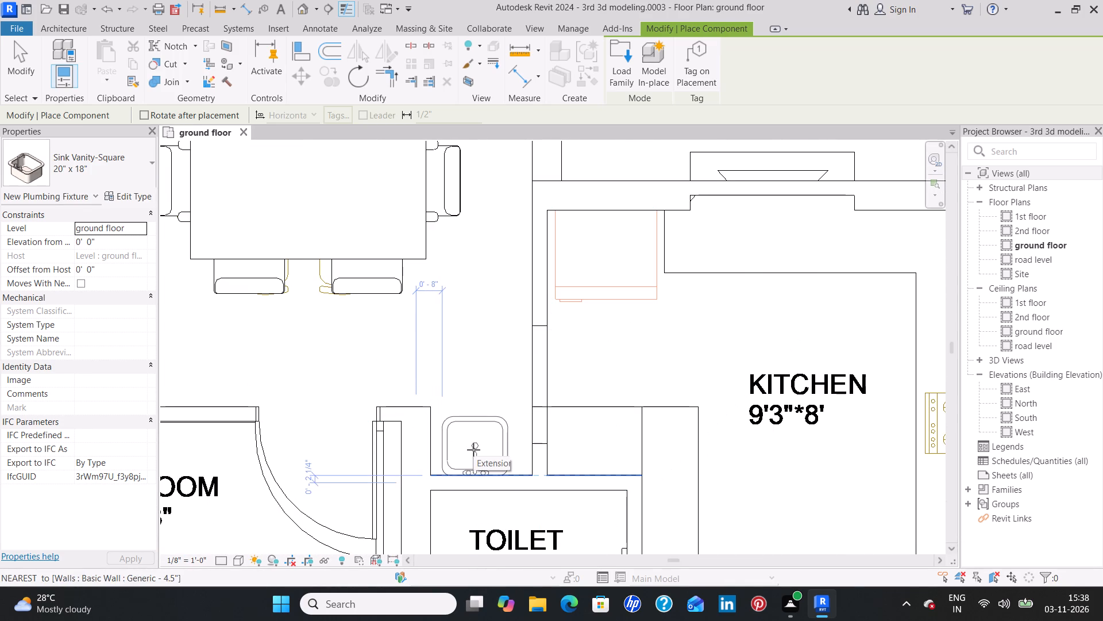
click(482, 450)
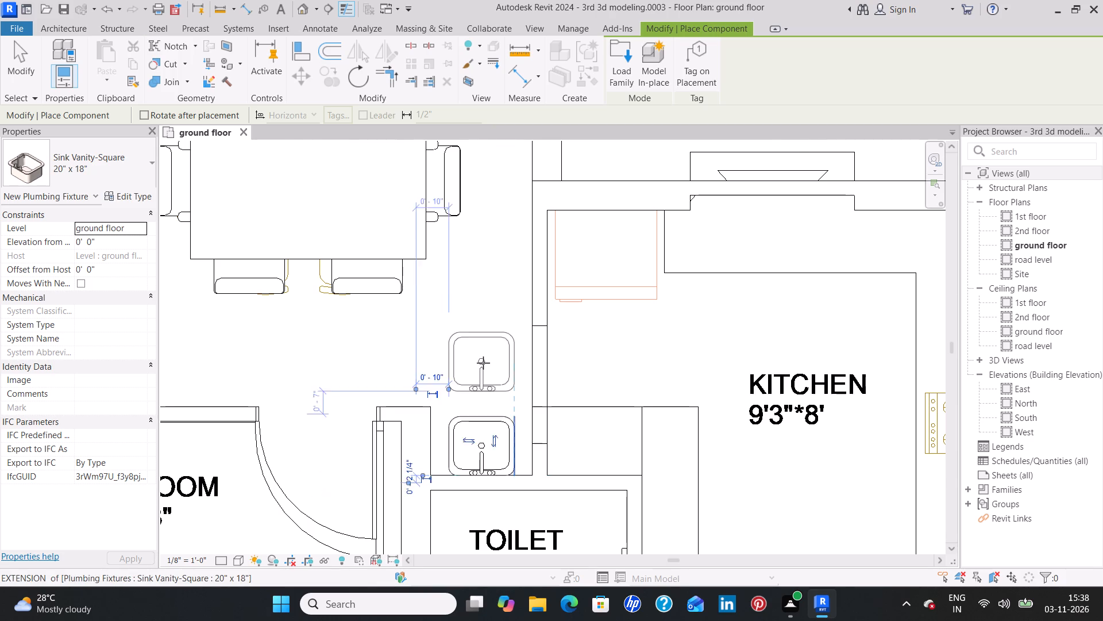
Place a Sink Vanity-Square over the drawn basin in entrance 5's 5'*8'6" toilet, faucet side against the east wall.
scroll(483, 363, down, 4)
middle_drag(493, 325, 488, 558)
scroll(483, 536, down, 4)
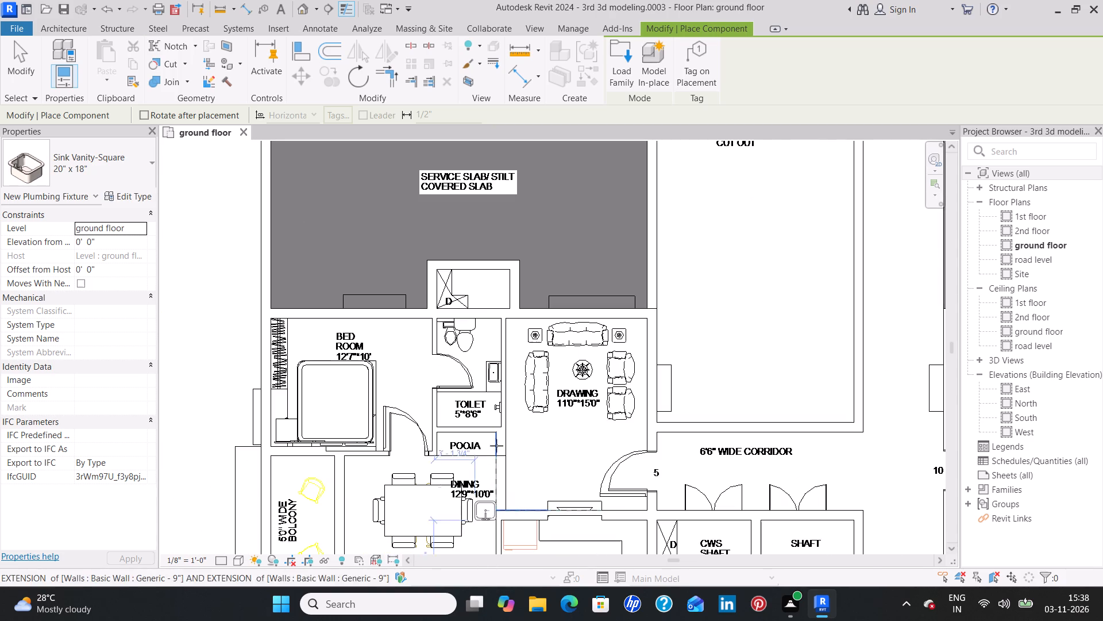
middle_drag(496, 367, 442, 446)
scroll(442, 446, up, 6)
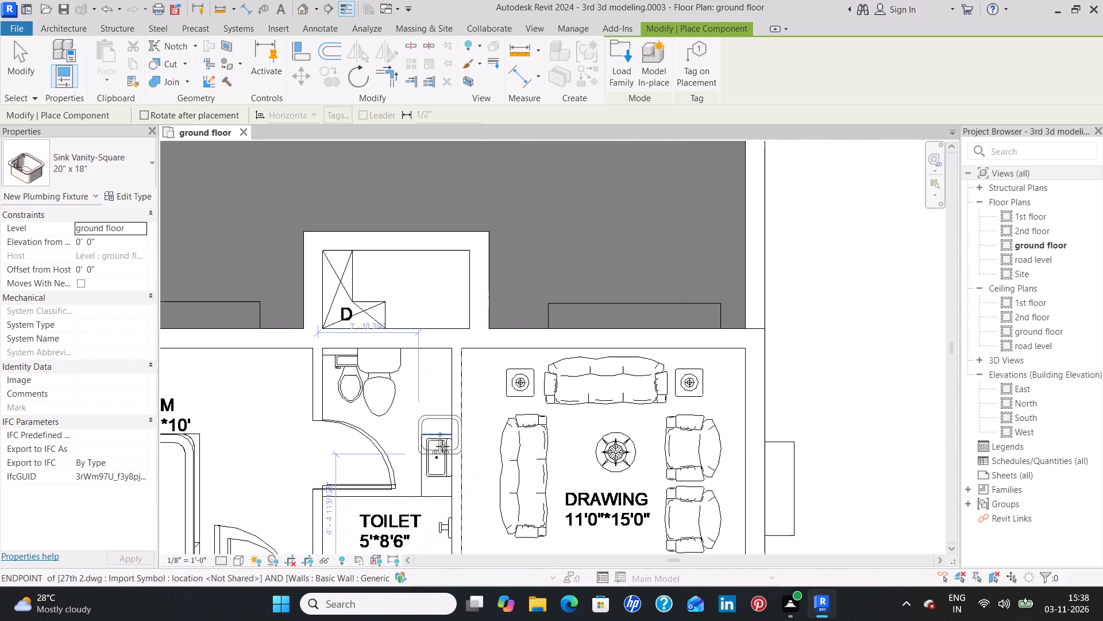
scroll(442, 446, up, 4)
middle_drag(435, 481, 433, 417)
key(space)
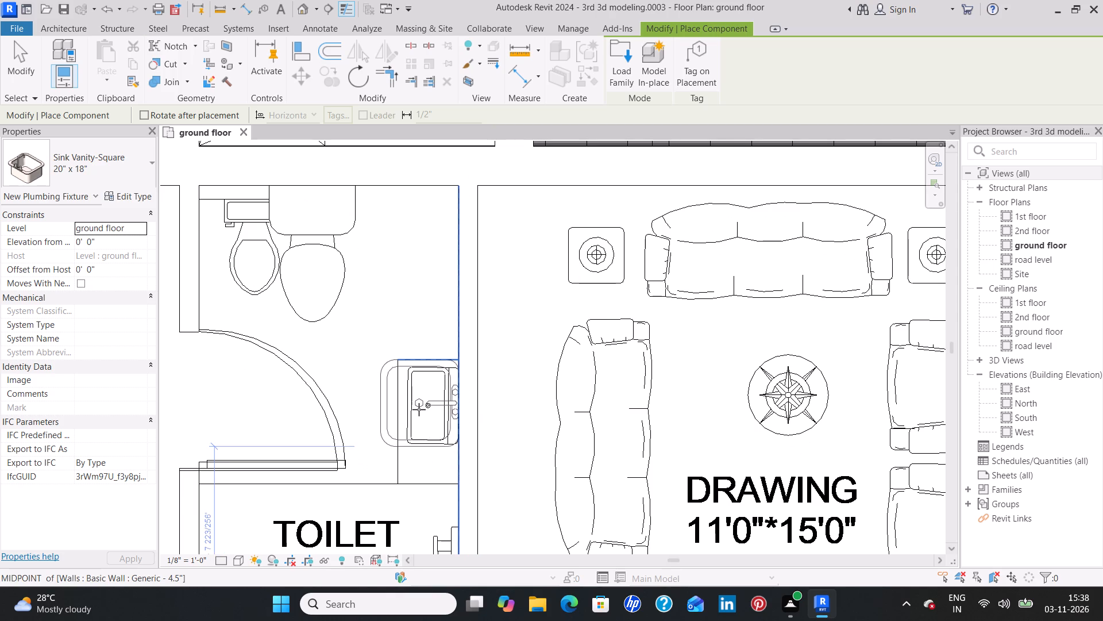
click(419, 409)
Place a Sink Vanity-Square over the drawn basin in entrance 6's 5'*9'0" toilet, faucet side toward the east wall.
scroll(425, 361, down, 10)
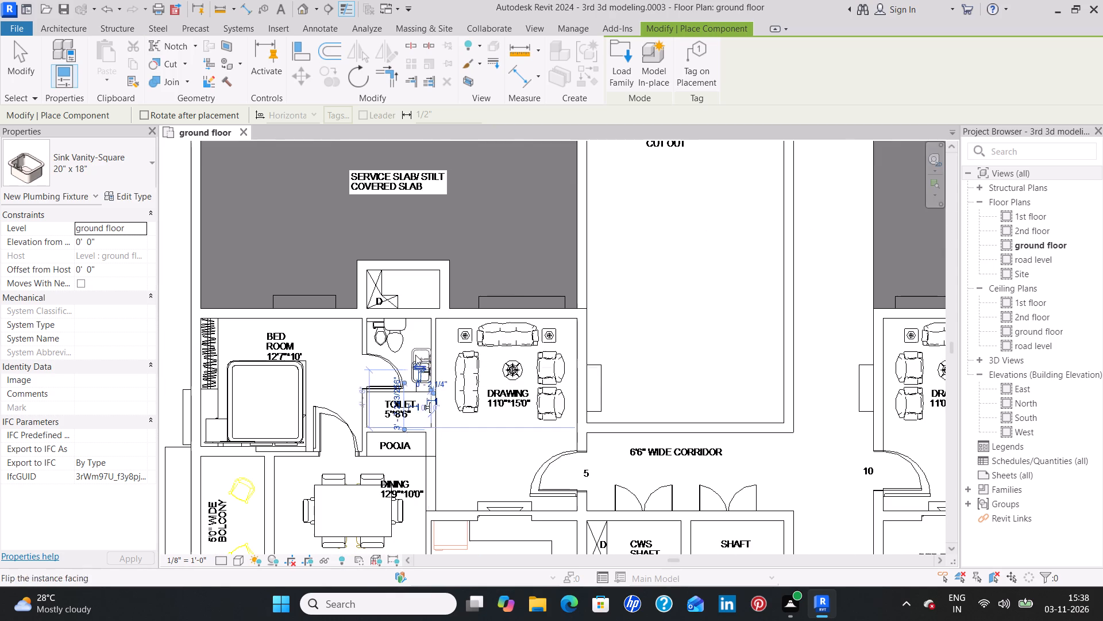
middle_drag(414, 344, 399, 588)
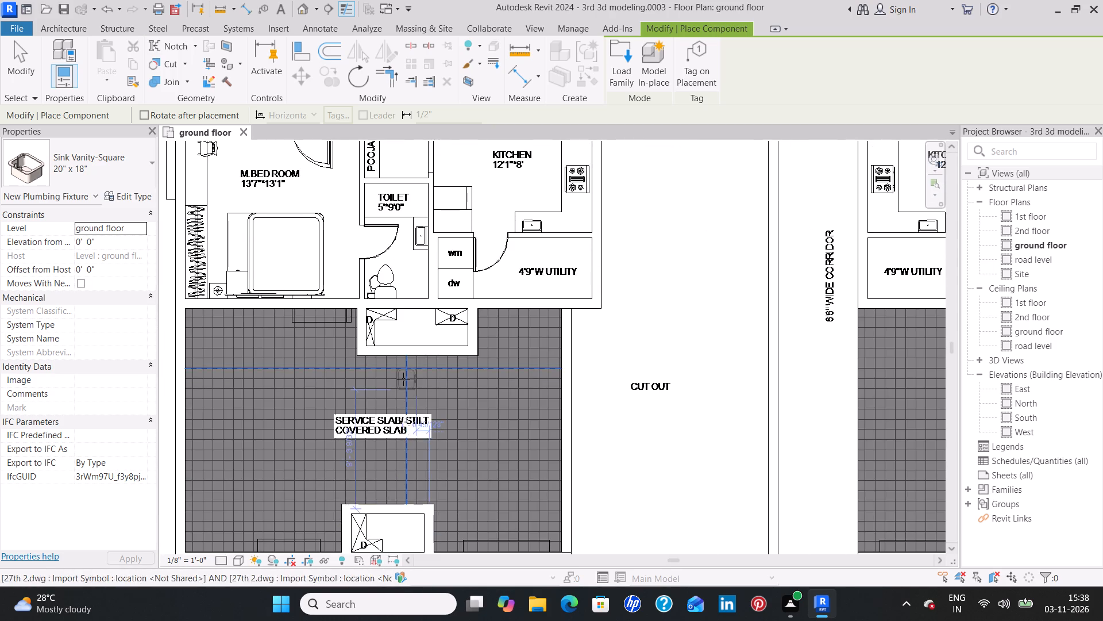
middle_drag(403, 379, 389, 562)
scroll(403, 430, up, 8)
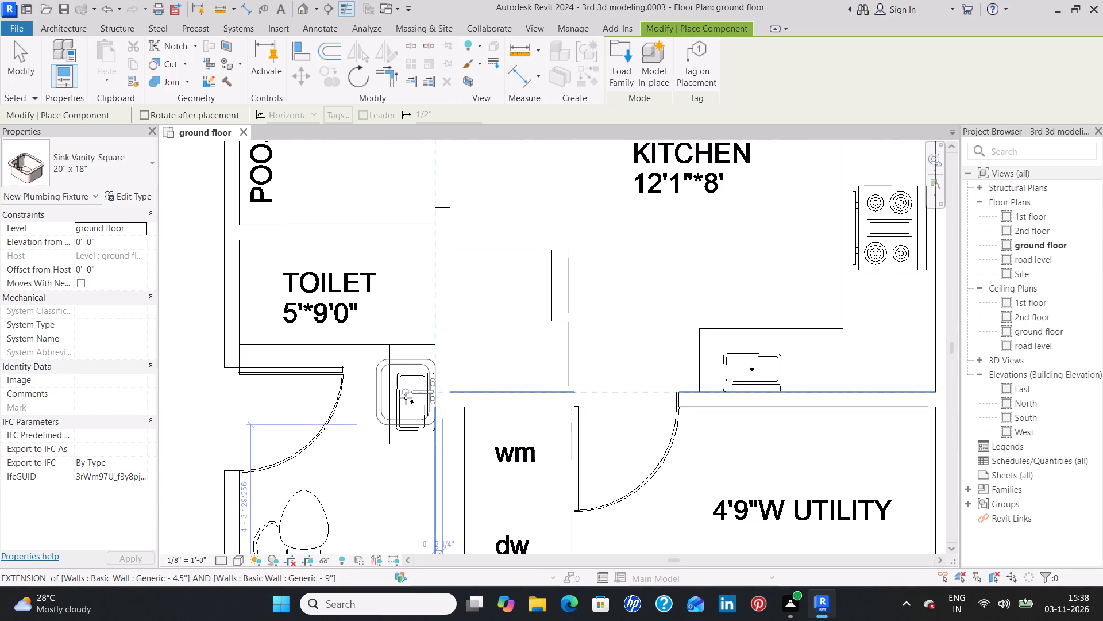
click(406, 398)
Place a Sink Vanity-Square over the drawn basin in the wash area south of entrance 6's 6'7"*7'0" toilet, faucet side against the west wall.
scroll(416, 257, down, 4)
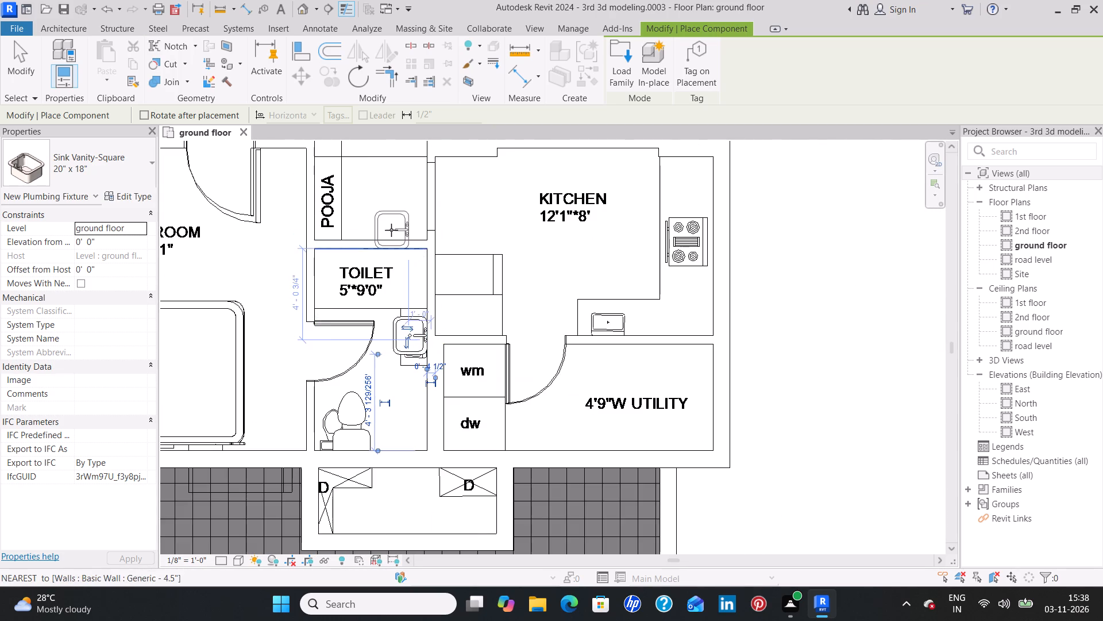
middle_drag(391, 235, 353, 523)
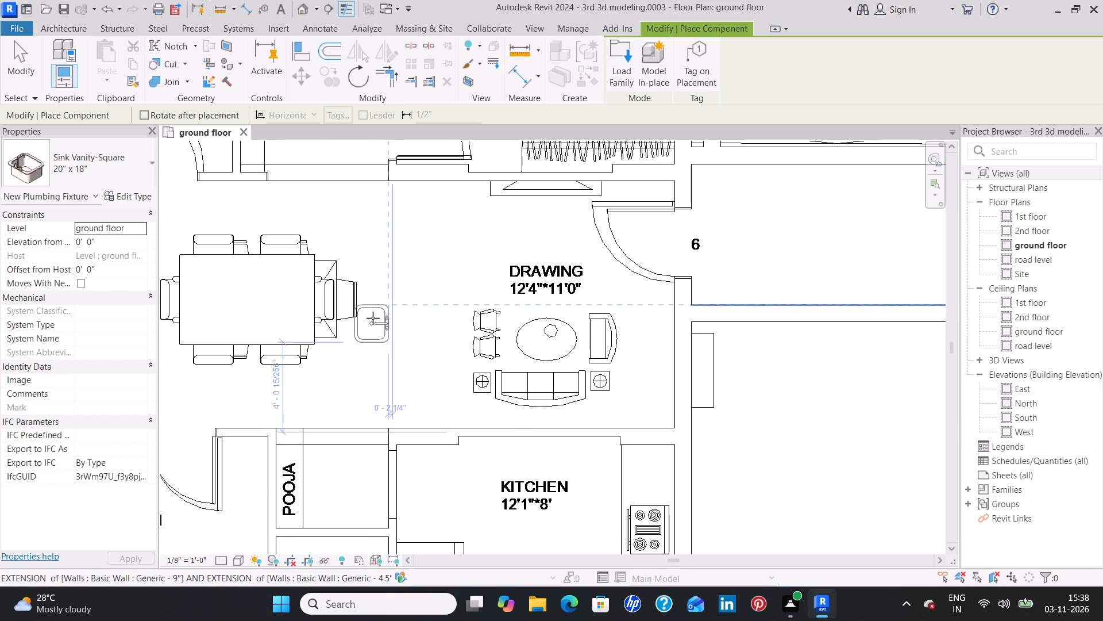
middle_drag(375, 327, 378, 571)
scroll(265, 363, up, 3)
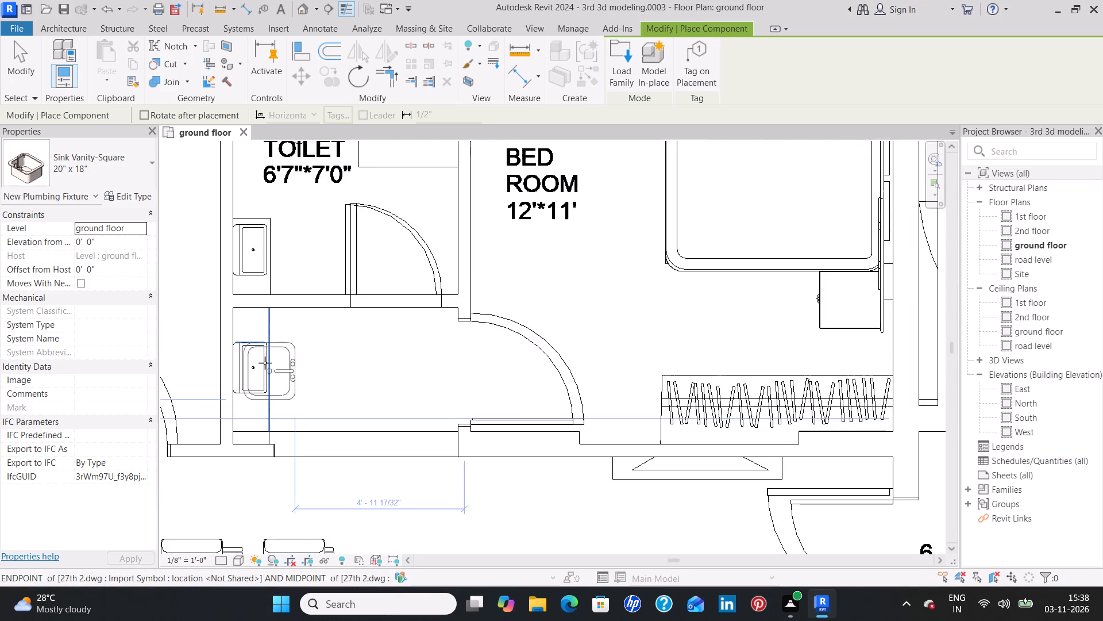
scroll(265, 363, up, 4)
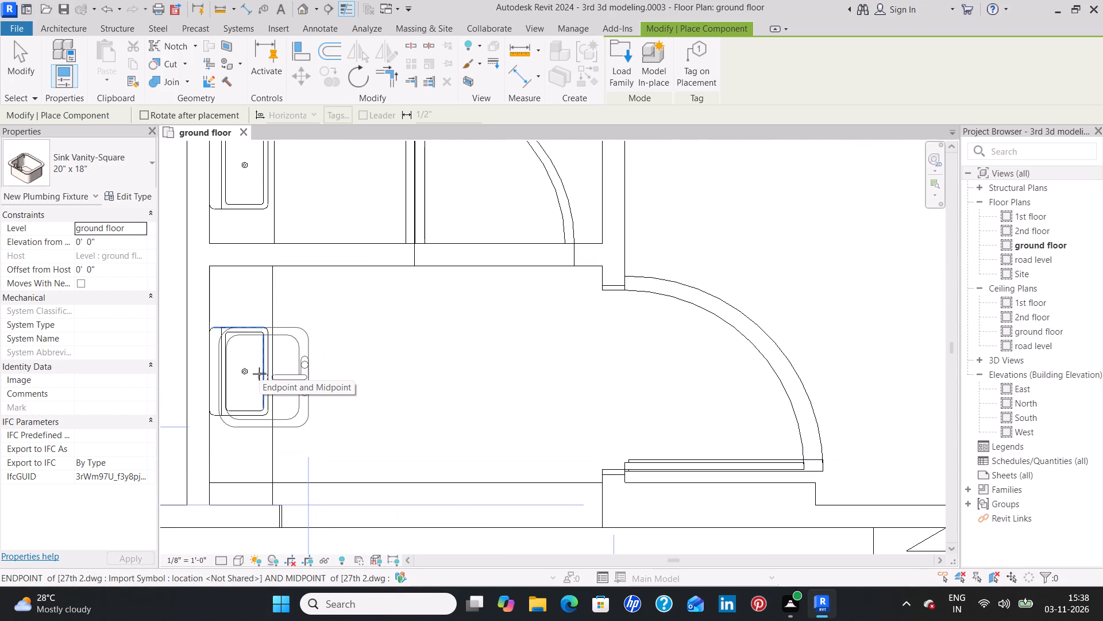
key(space)
key(space)
key(space)
key(space)
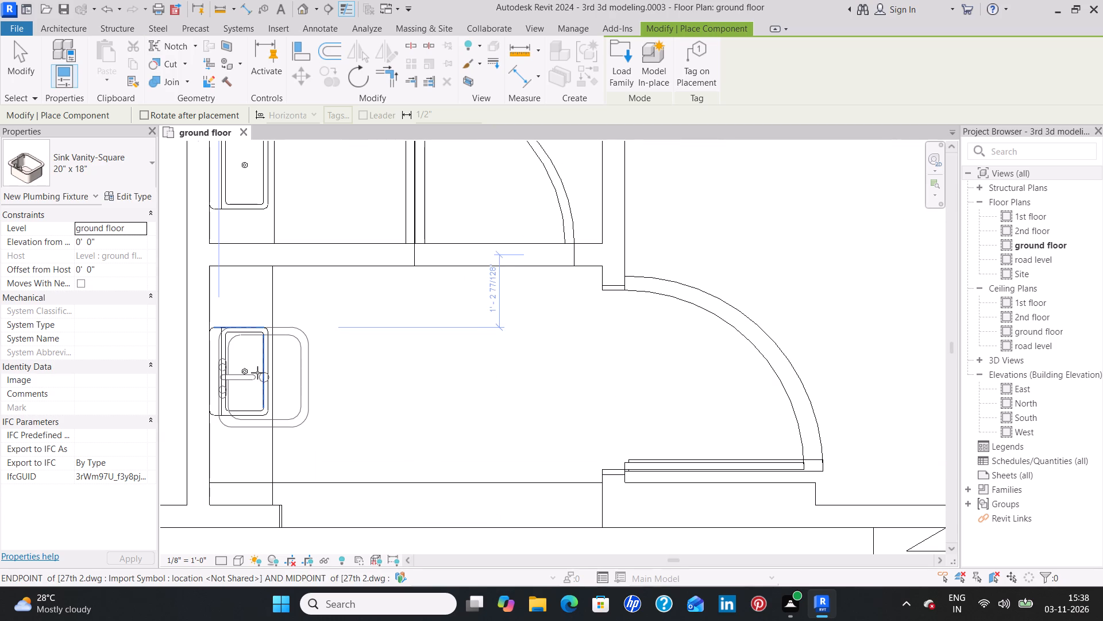
click(254, 373)
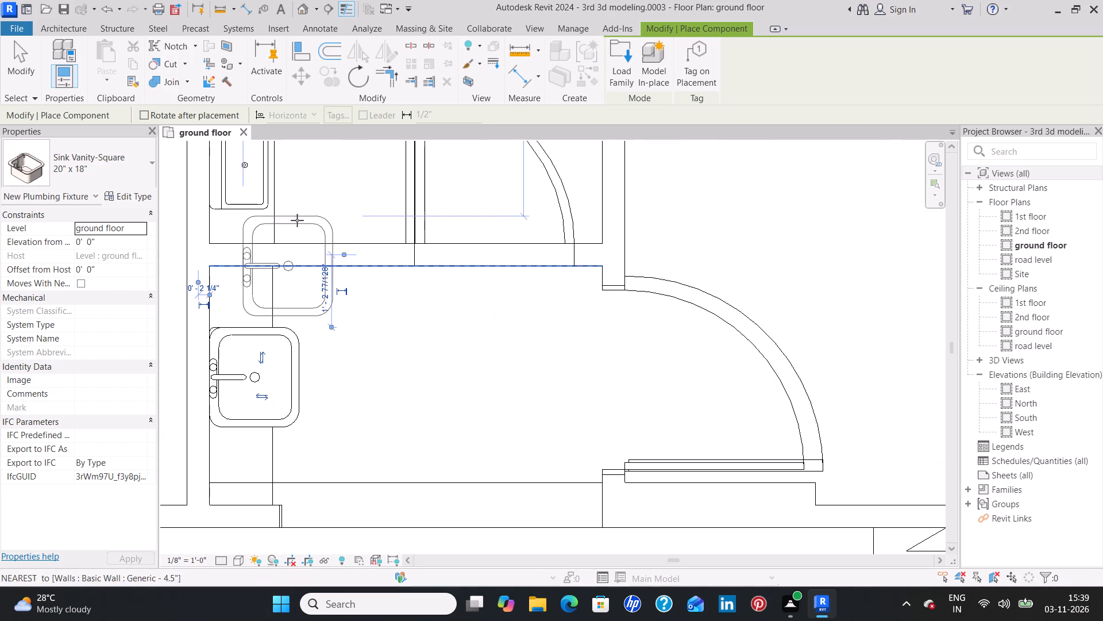
Place a Sink Vanity-Square over the drawn basin inside entrance 6's 6'7"*7'0" toilet, faucet side against the west wall.
middle_drag(283, 194, 313, 346)
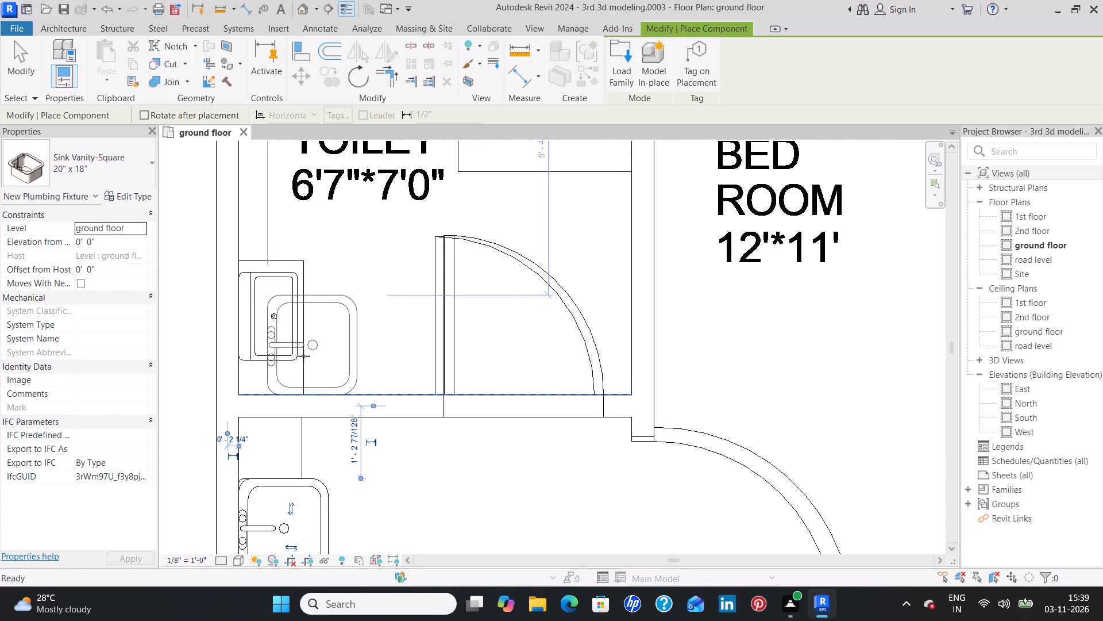
click(285, 315)
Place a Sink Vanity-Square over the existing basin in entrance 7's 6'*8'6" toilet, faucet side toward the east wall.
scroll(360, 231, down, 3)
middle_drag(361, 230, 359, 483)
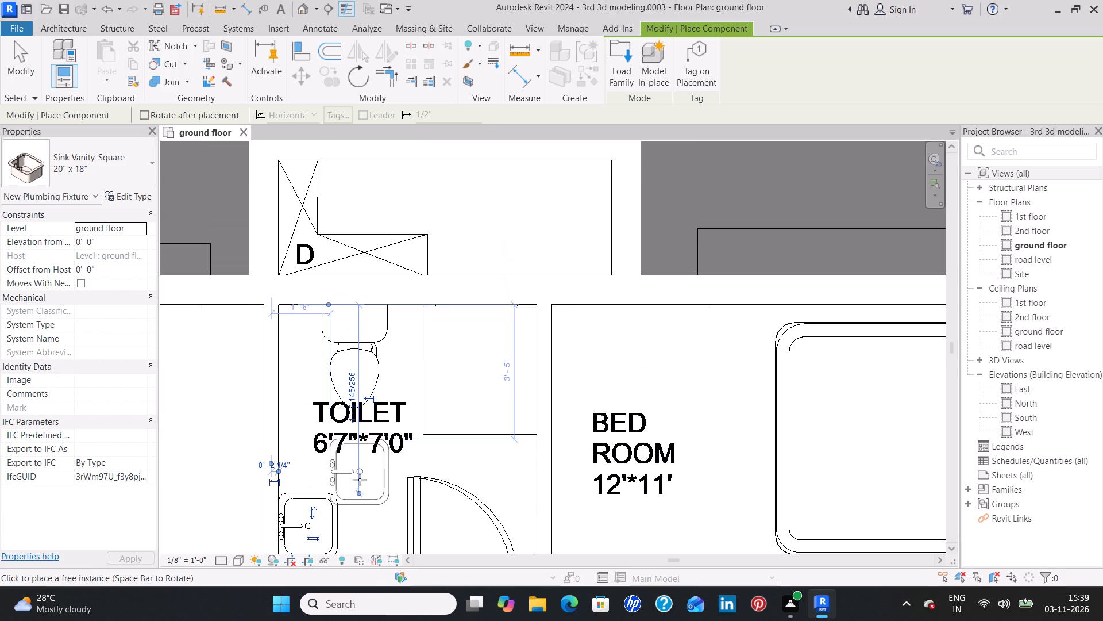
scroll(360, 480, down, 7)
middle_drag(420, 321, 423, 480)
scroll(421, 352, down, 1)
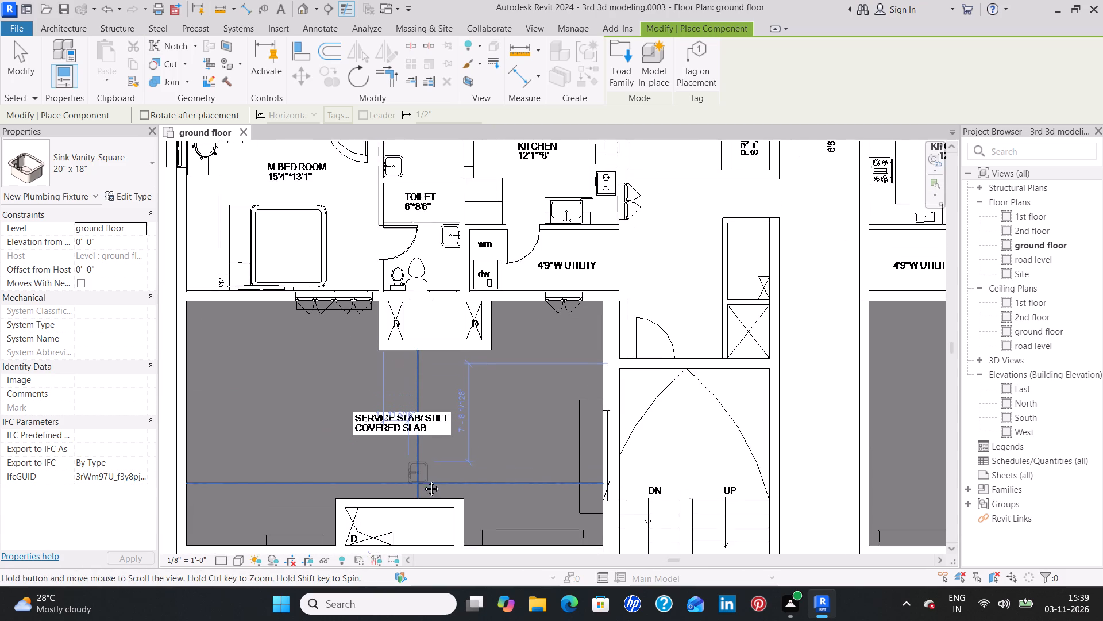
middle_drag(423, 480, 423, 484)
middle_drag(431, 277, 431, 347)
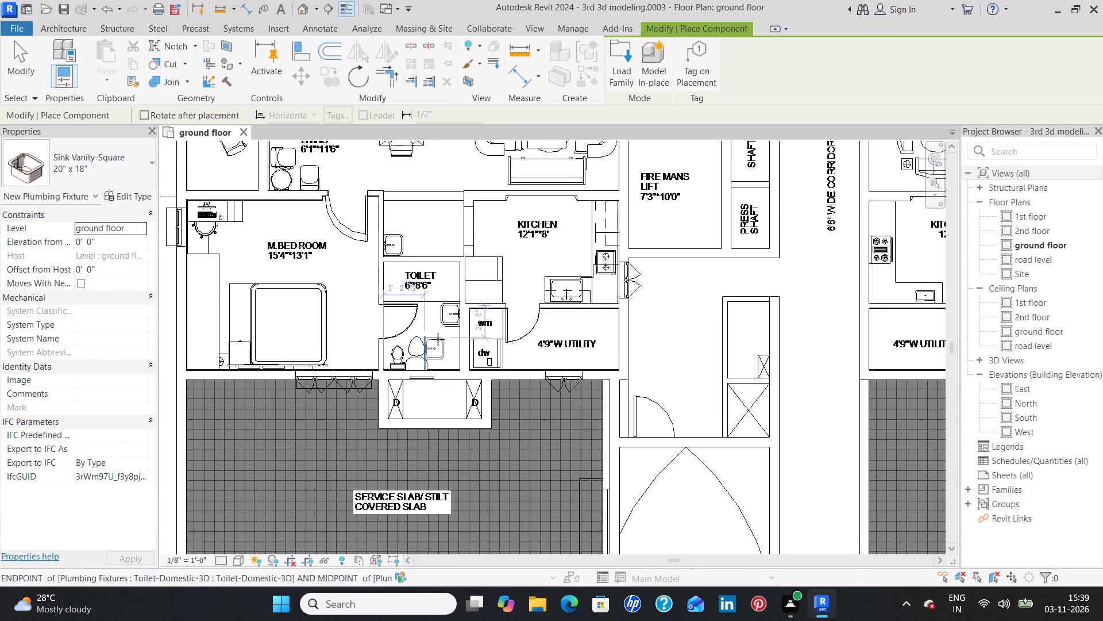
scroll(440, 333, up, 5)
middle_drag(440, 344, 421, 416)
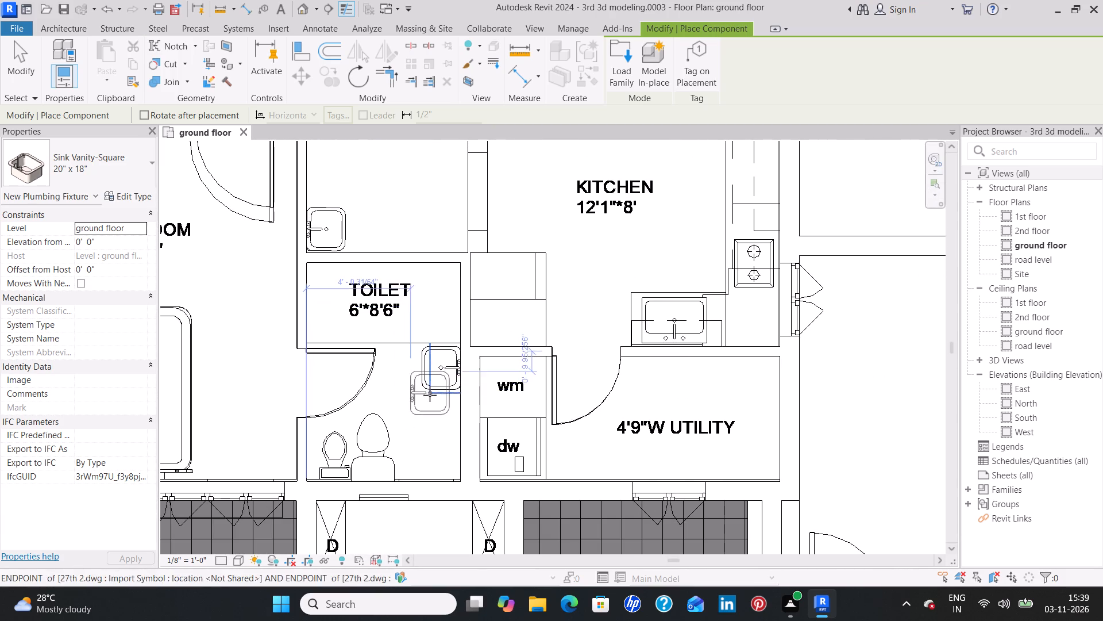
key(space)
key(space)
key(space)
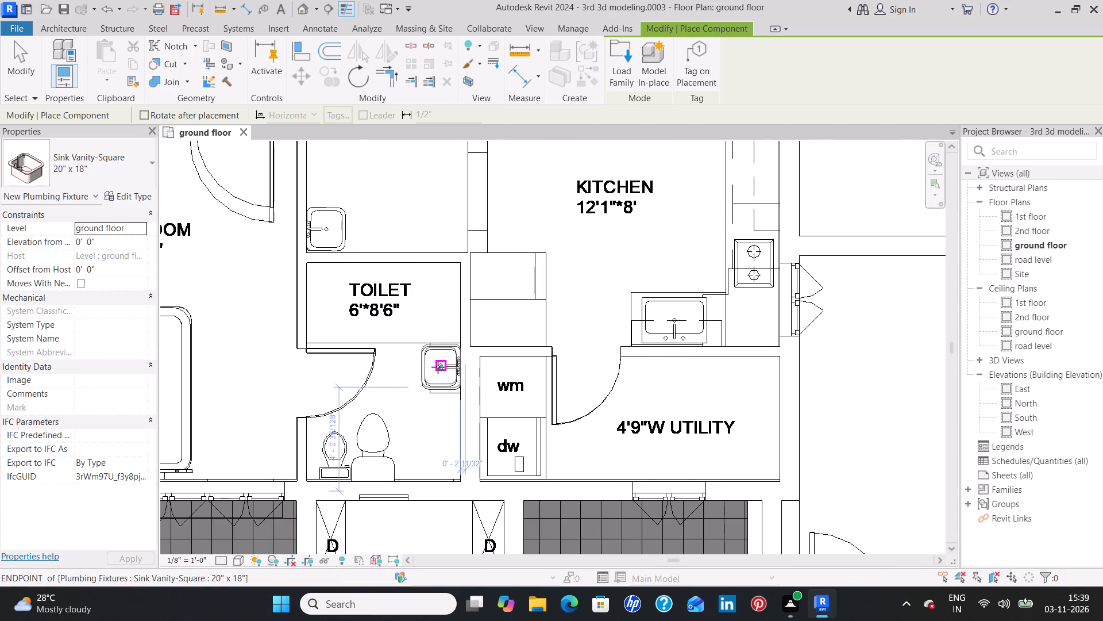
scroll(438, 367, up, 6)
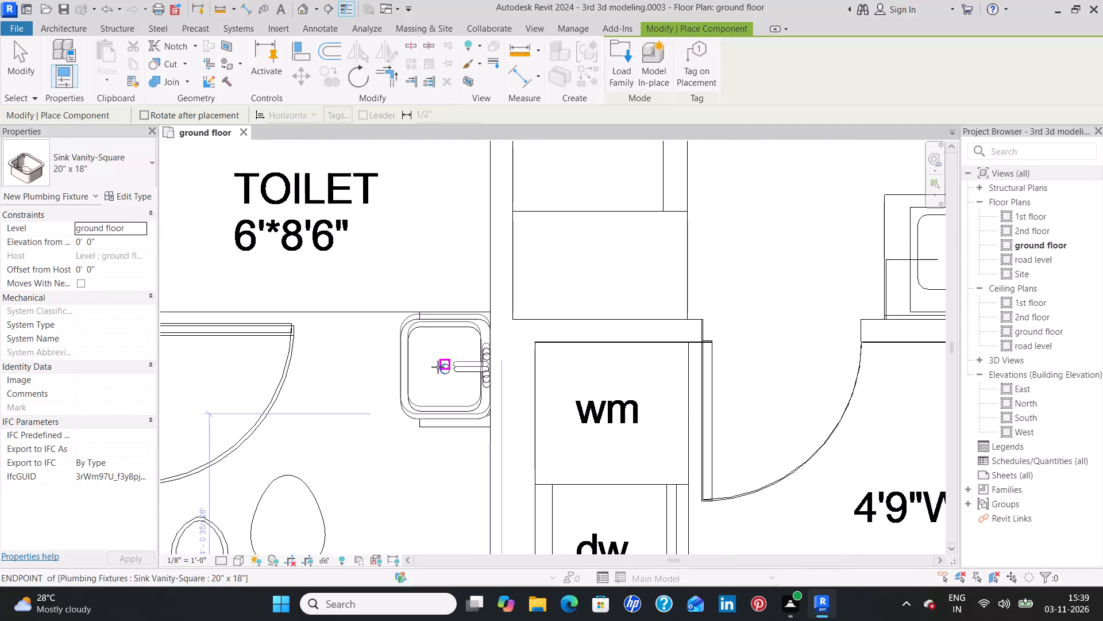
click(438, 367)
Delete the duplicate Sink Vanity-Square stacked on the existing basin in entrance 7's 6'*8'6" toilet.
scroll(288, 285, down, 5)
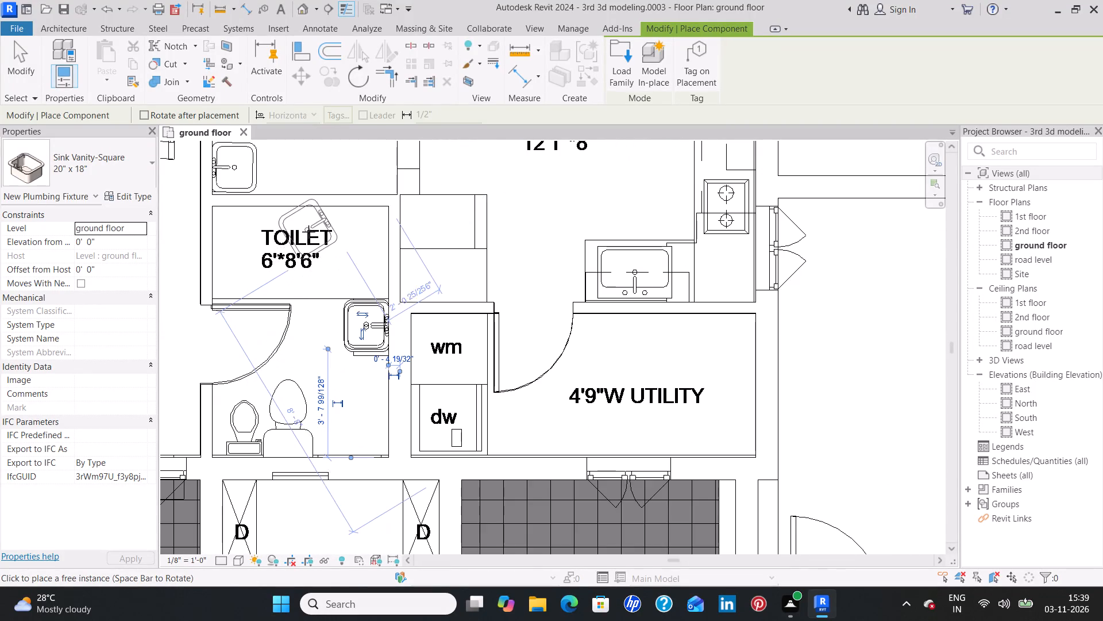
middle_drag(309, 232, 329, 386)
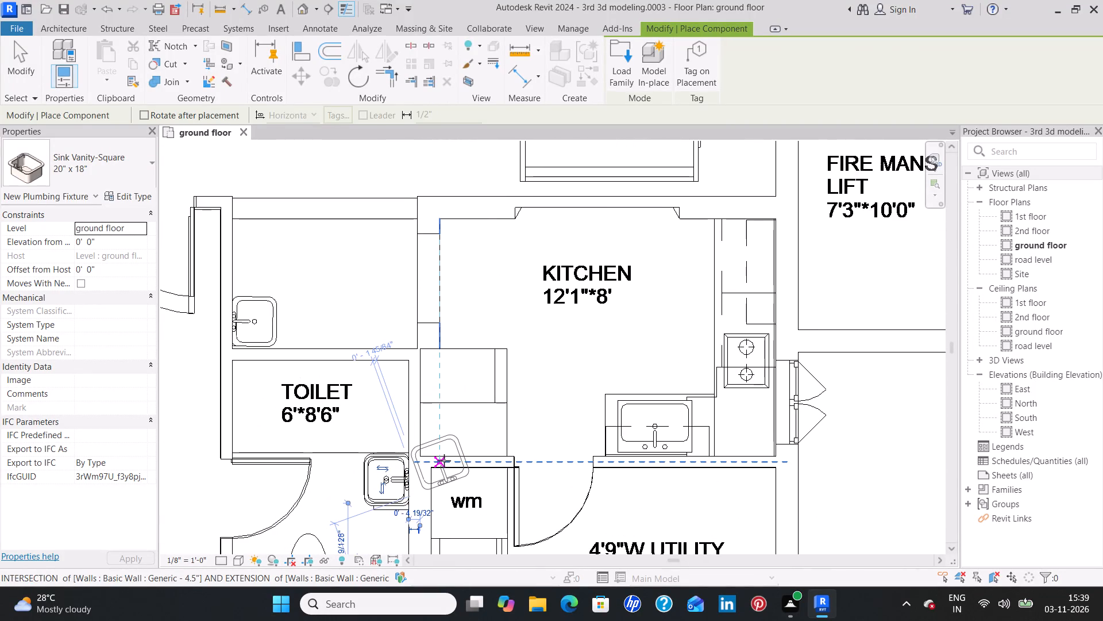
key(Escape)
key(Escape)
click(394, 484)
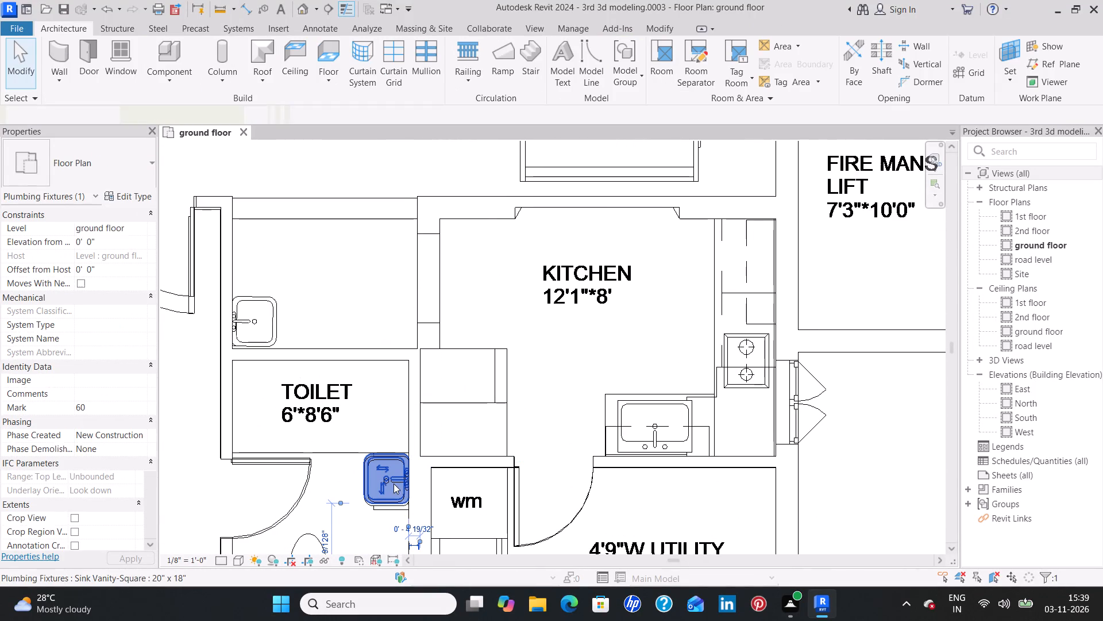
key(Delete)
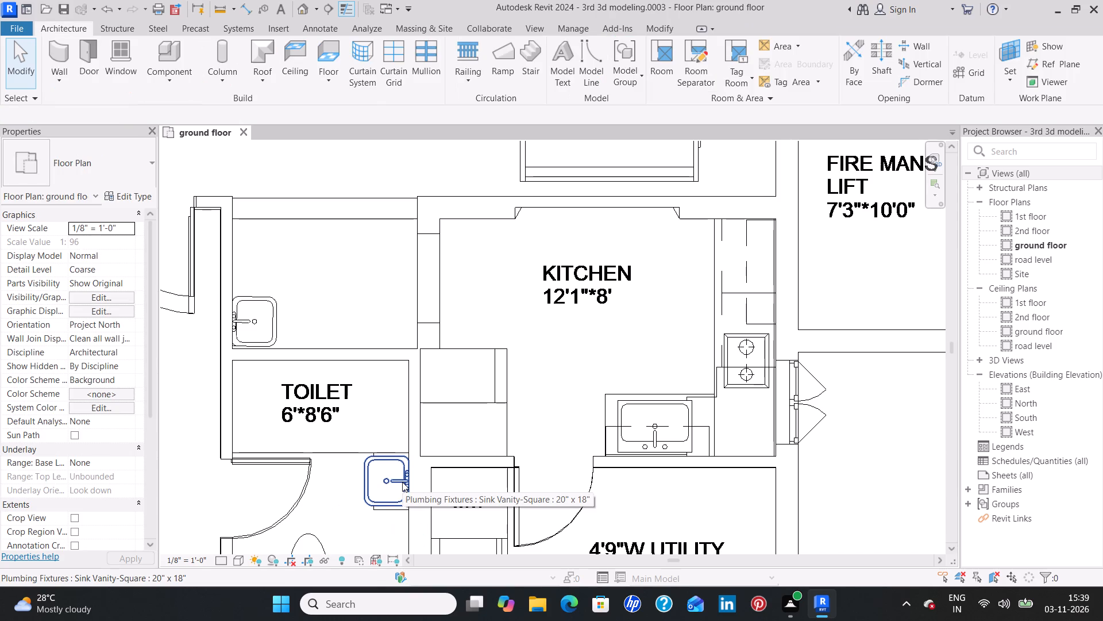
Create a similar 72" x 72" x 24" Entertainment Center from entrance 7's 11'*12' bedroom and place it over the drawn wardrobe in entrance 8's 12'*12' bedroom.
scroll(402, 482, down, 5)
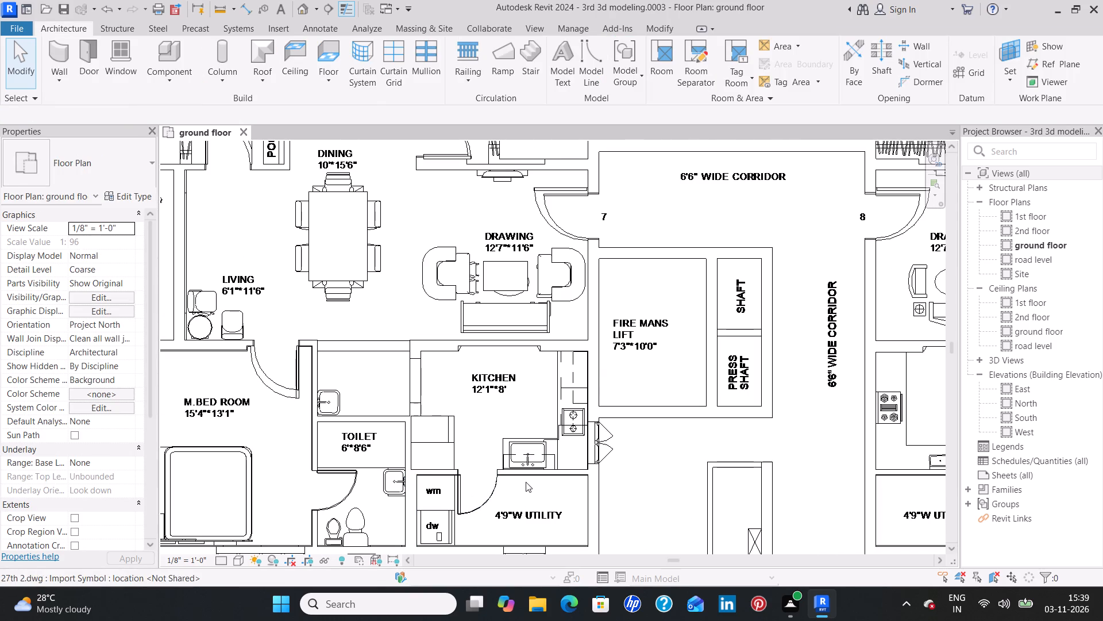
scroll(507, 516, down, 3)
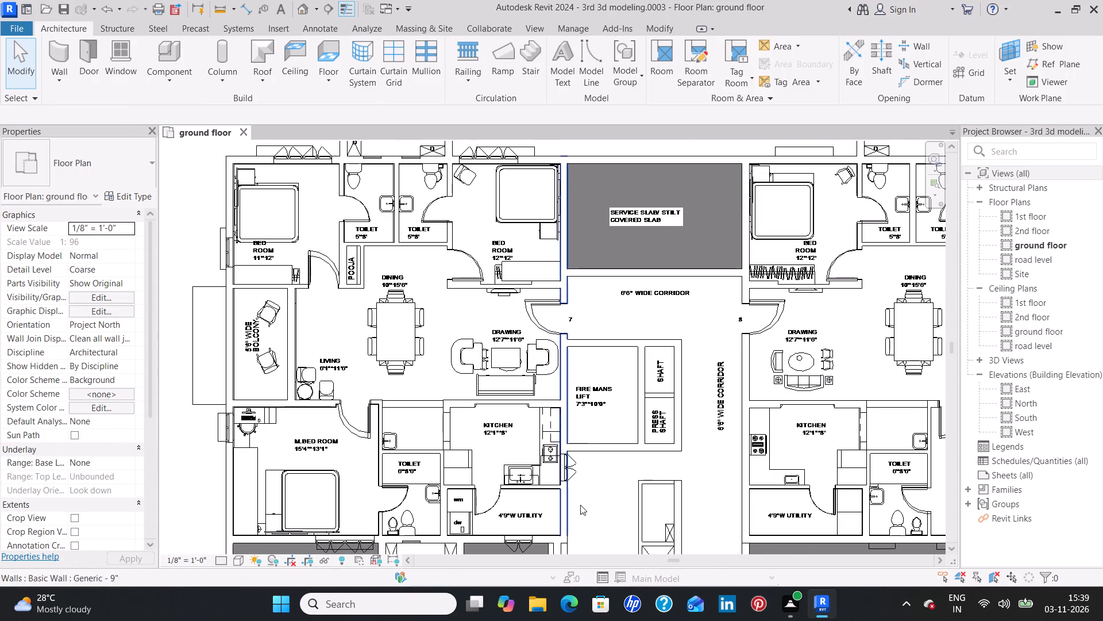
middle_drag(650, 500, 422, 517)
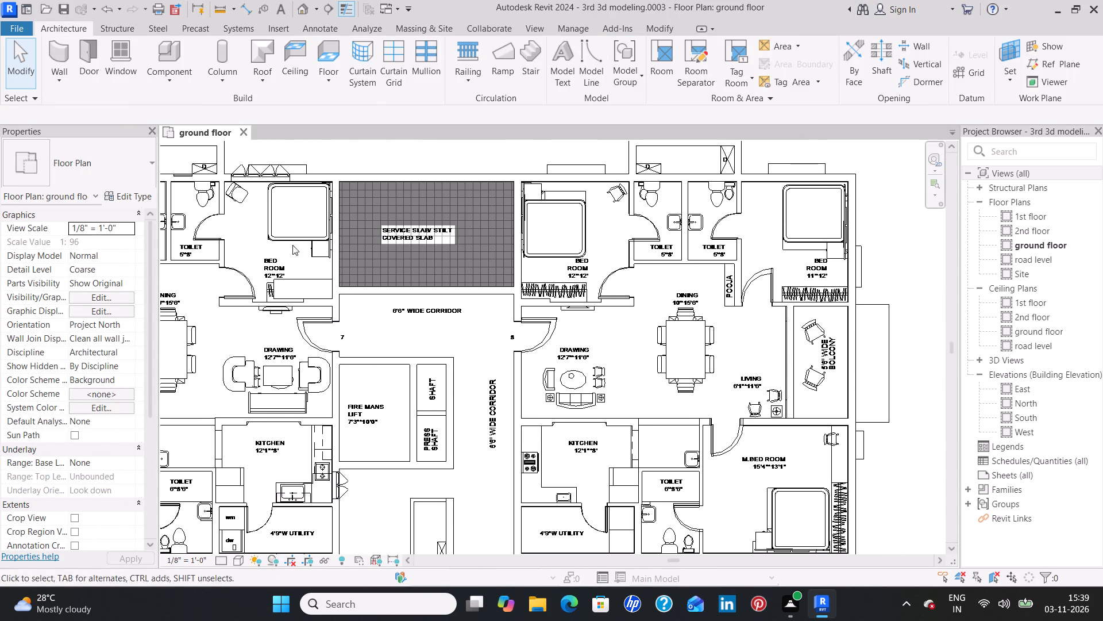
middle_drag(259, 254, 449, 306)
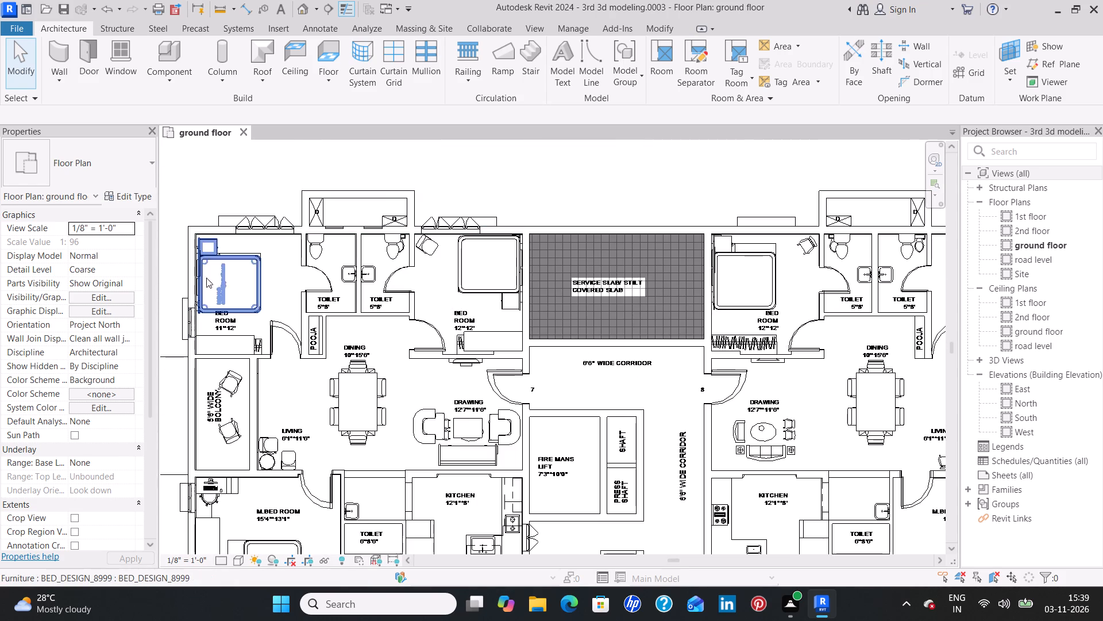
click(246, 337)
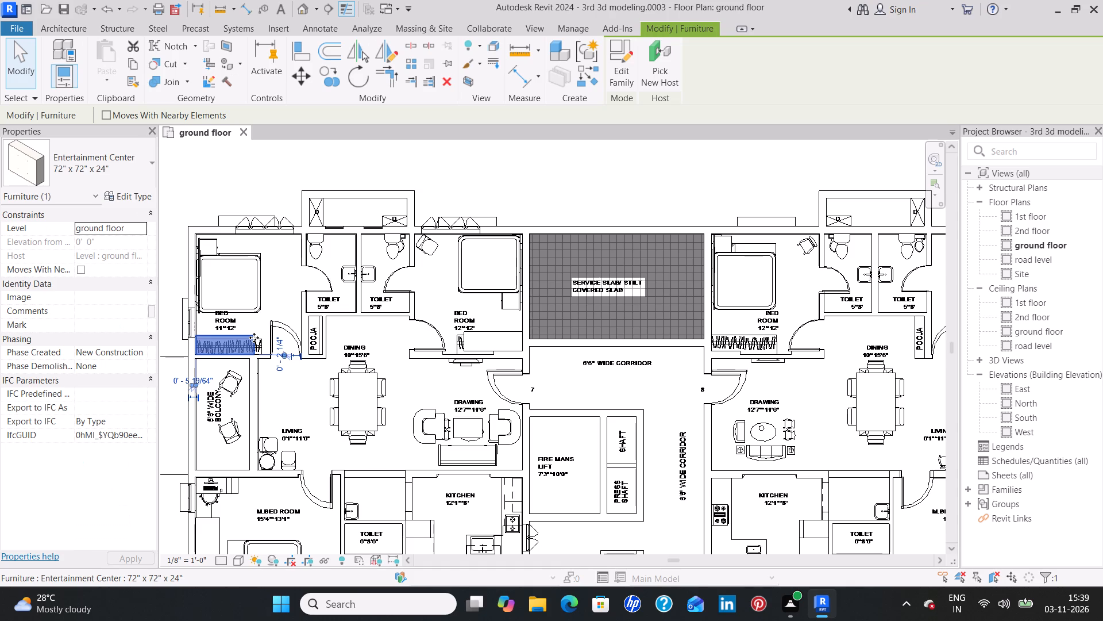
key(c)
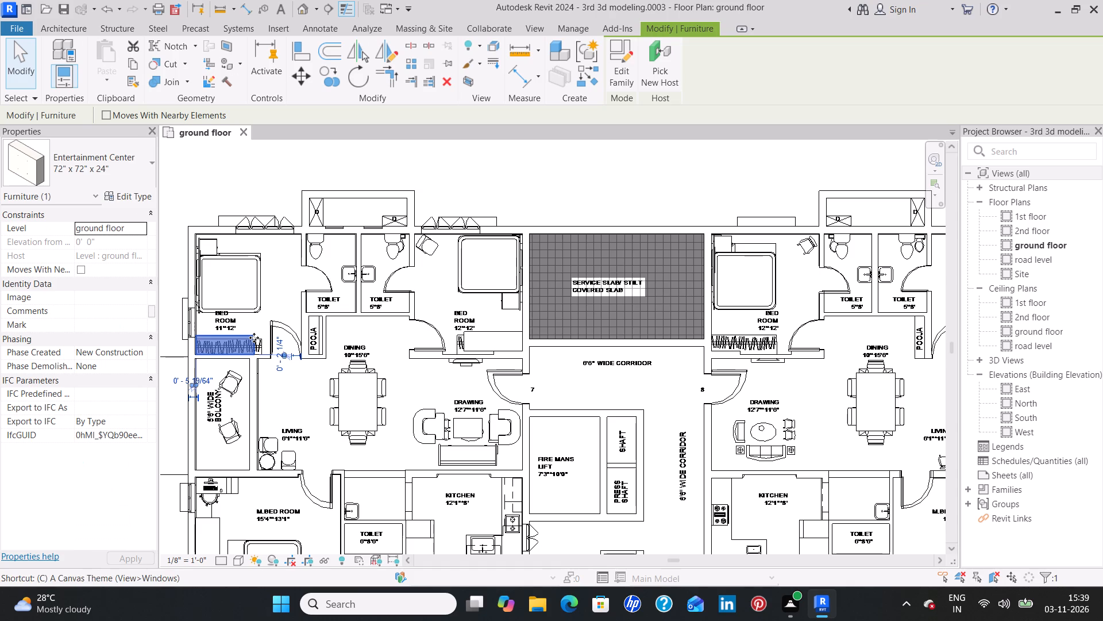
key(s)
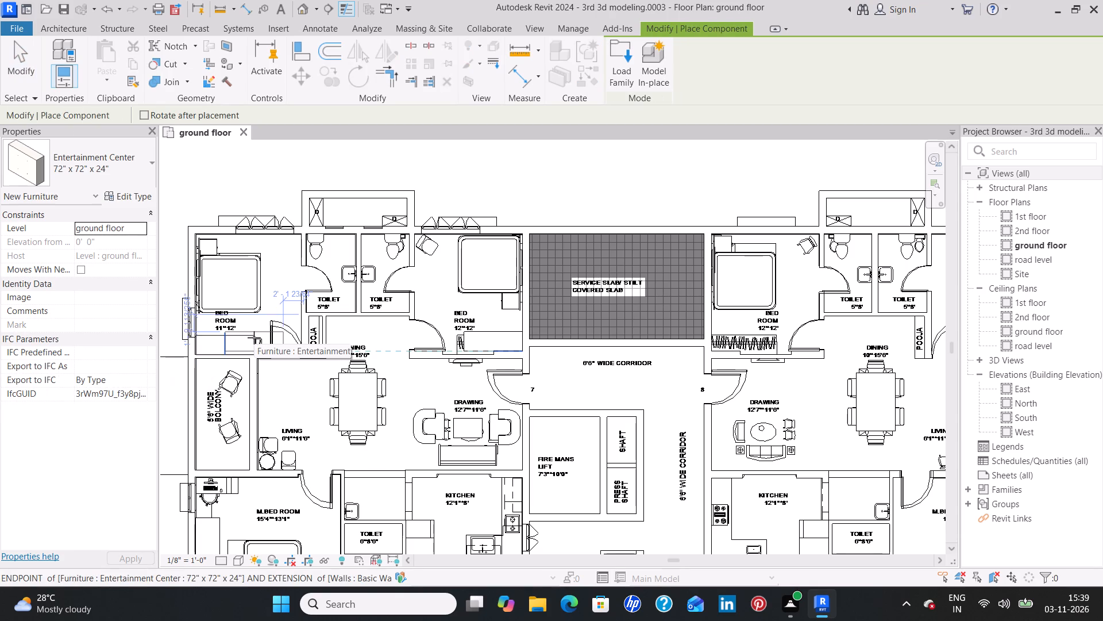
middle_drag(774, 361, 543, 397)
scroll(533, 377, up, 3)
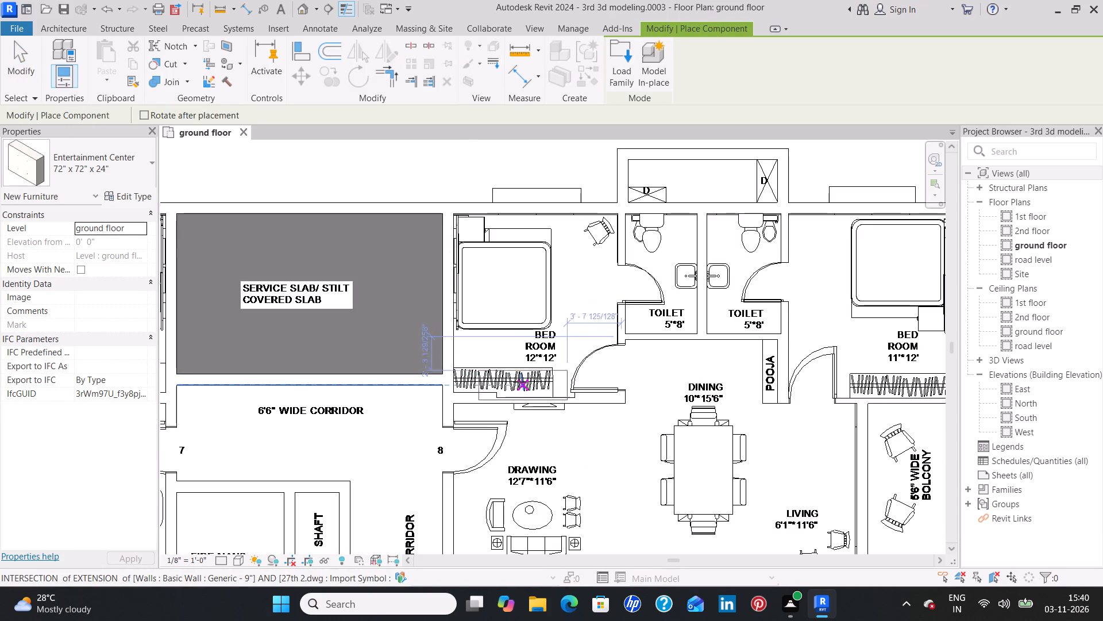
scroll(515, 383, up, 3)
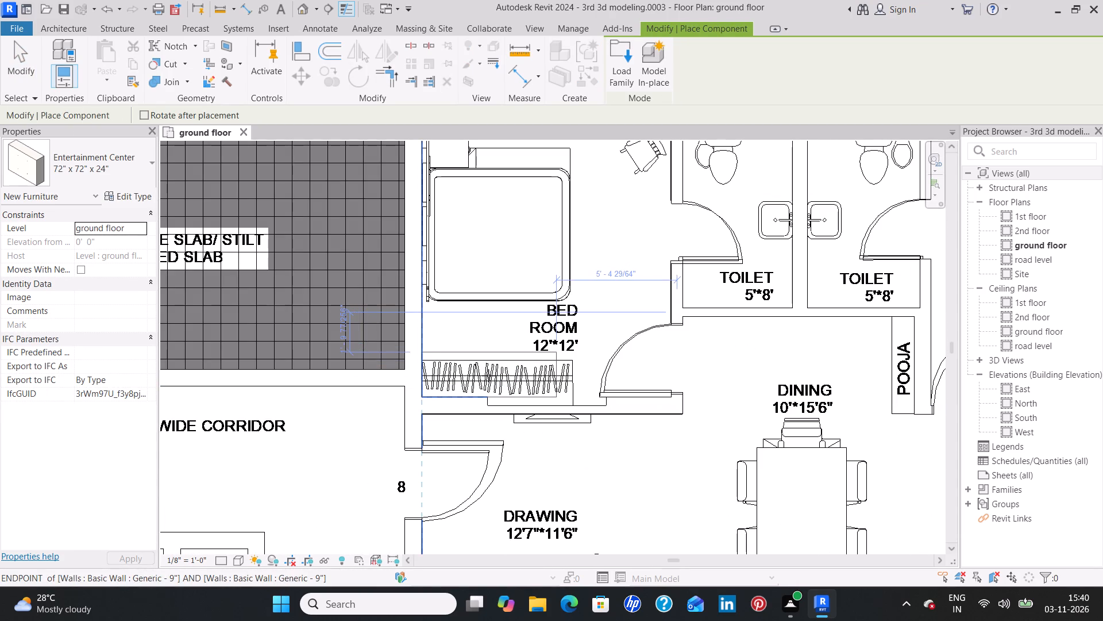
click(488, 375)
Place a 72" x 72" x 24" Entertainment Center over the drawn wardrobe in entrance 8's 11'*12' bedroom, against the east wall.
scroll(604, 370, down, 2)
middle_drag(729, 365, 707, 370)
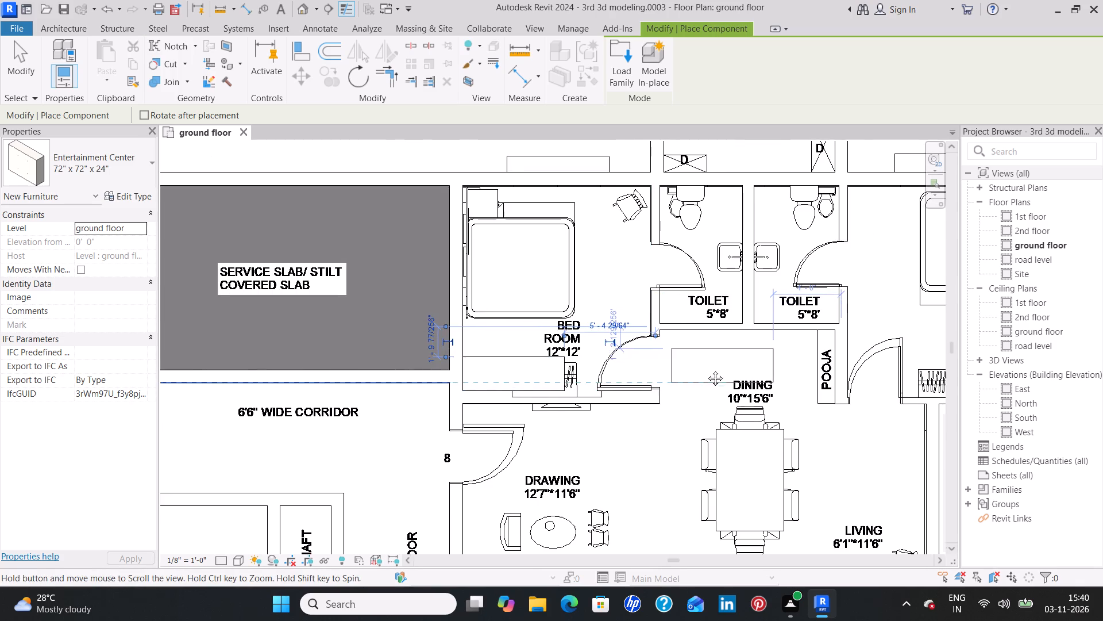
middle_drag(707, 370, 379, 401)
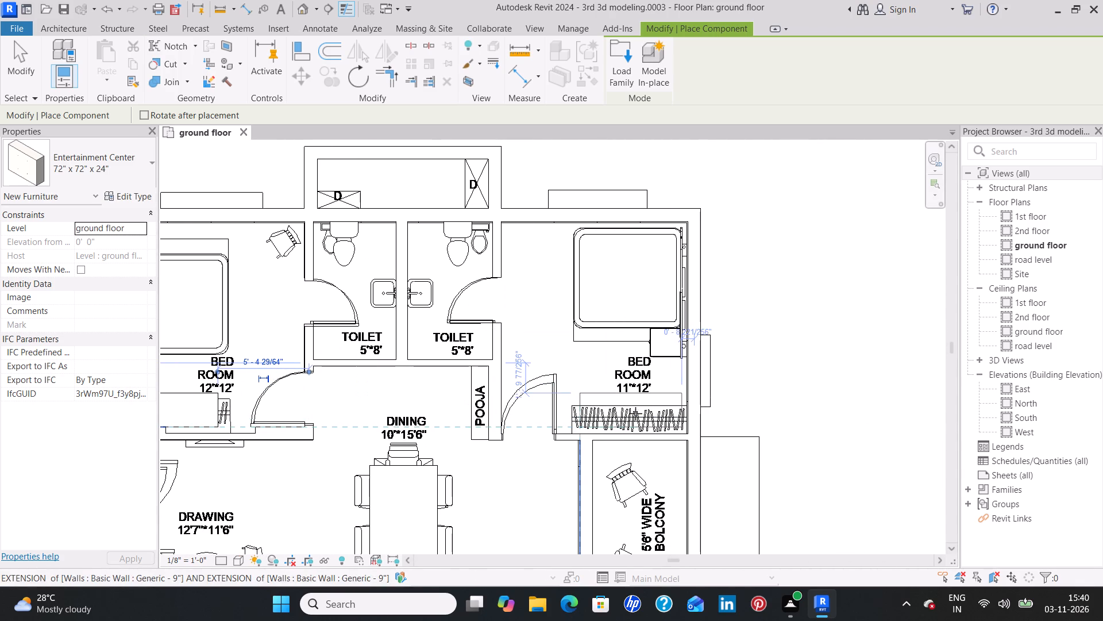
scroll(635, 416, up, 3)
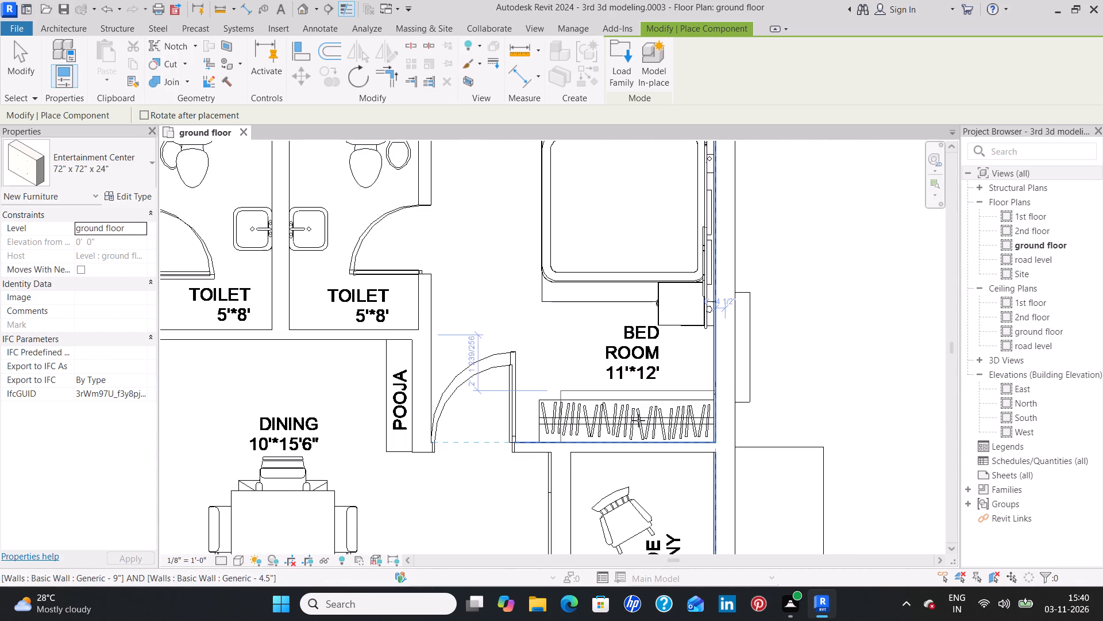
click(638, 420)
Place an Entertainment Center along the south wall of entrance 8's 15'4"*13'1" master bedroom, in the corner beside the toilet.
scroll(385, 398, down, 5)
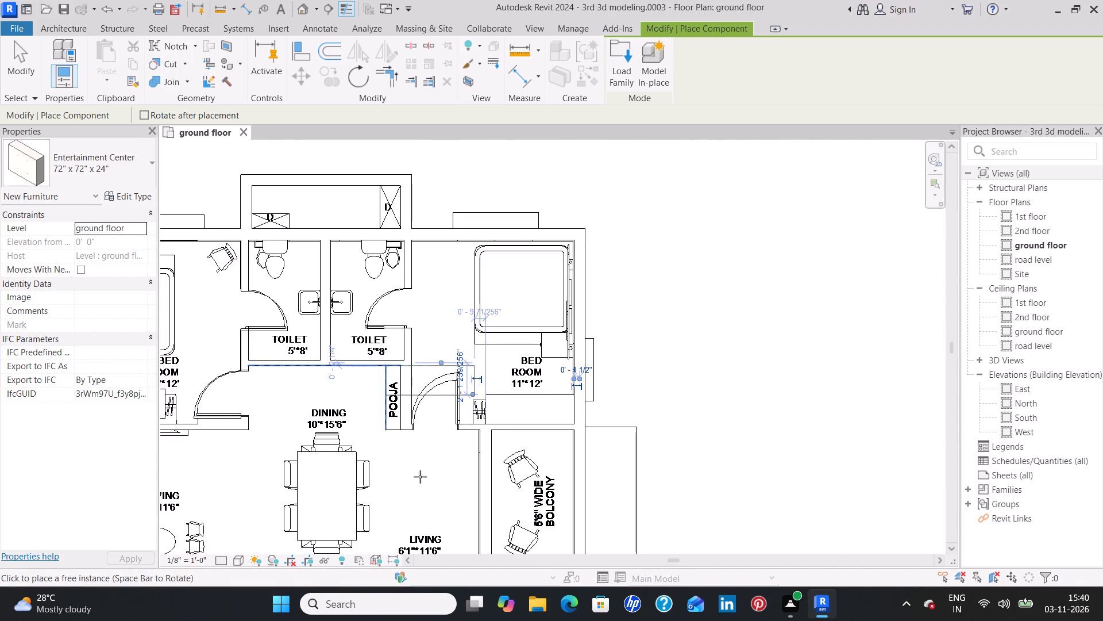
middle_drag(412, 512, 446, 296)
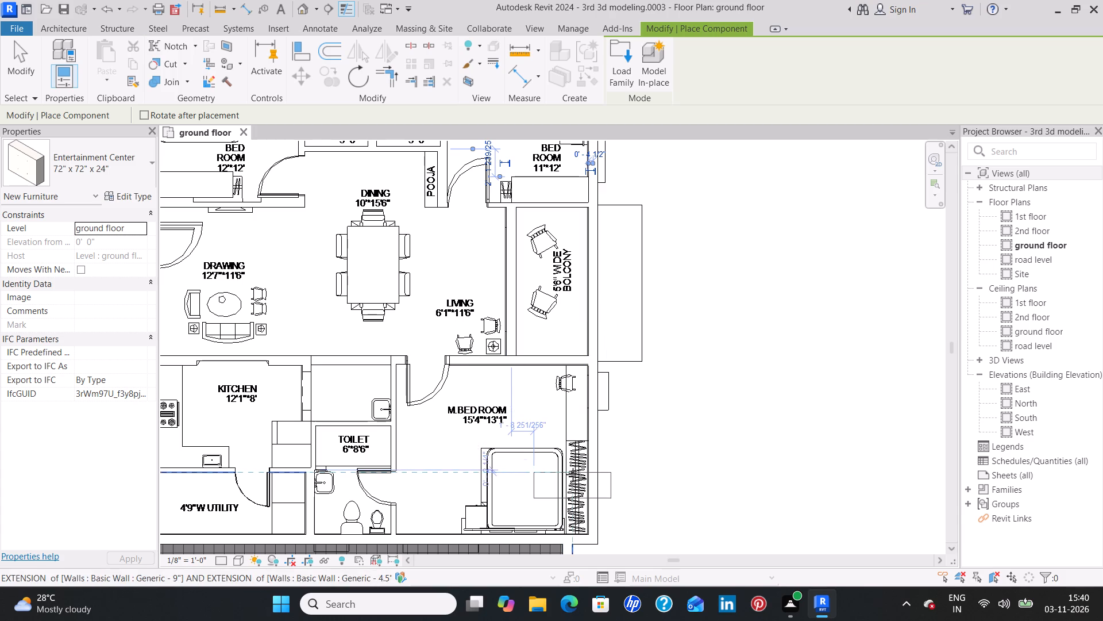
key(space)
key(space)
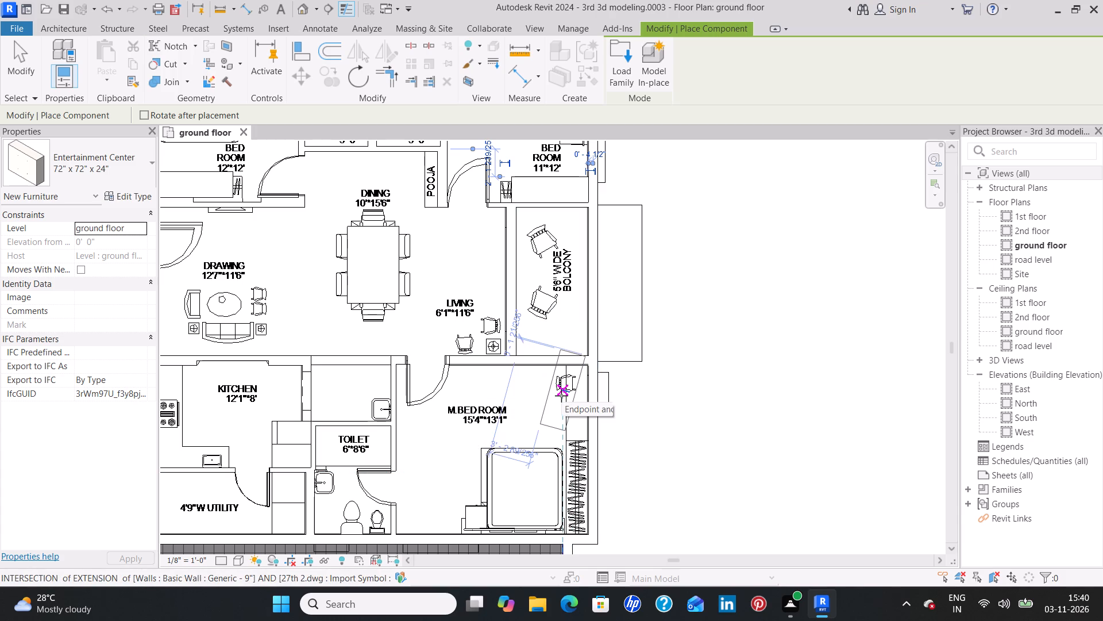
key(space)
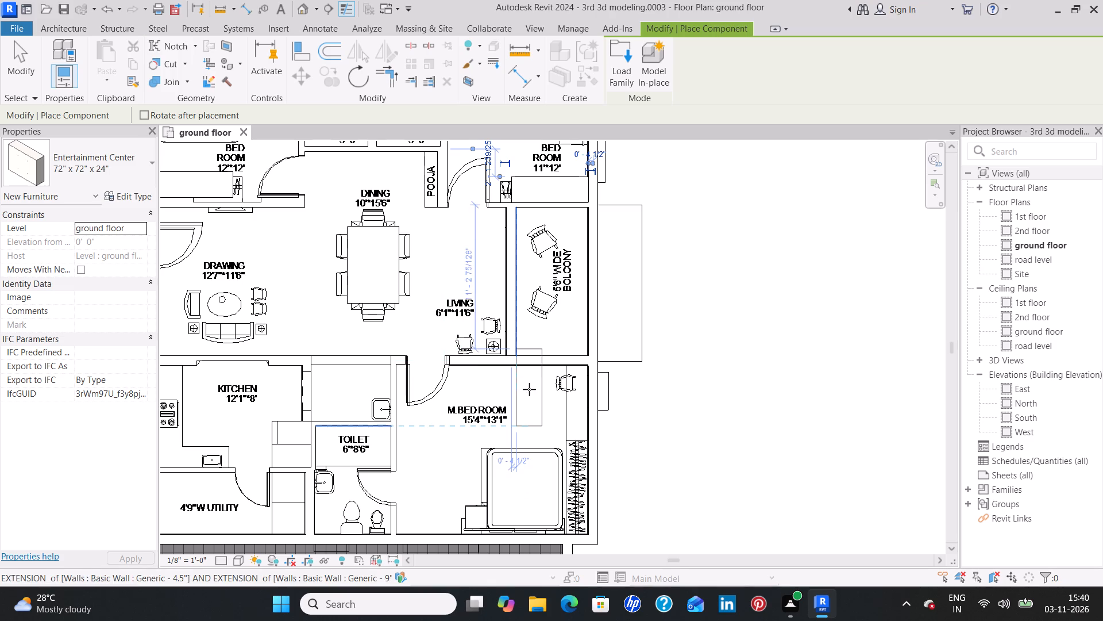
key(space)
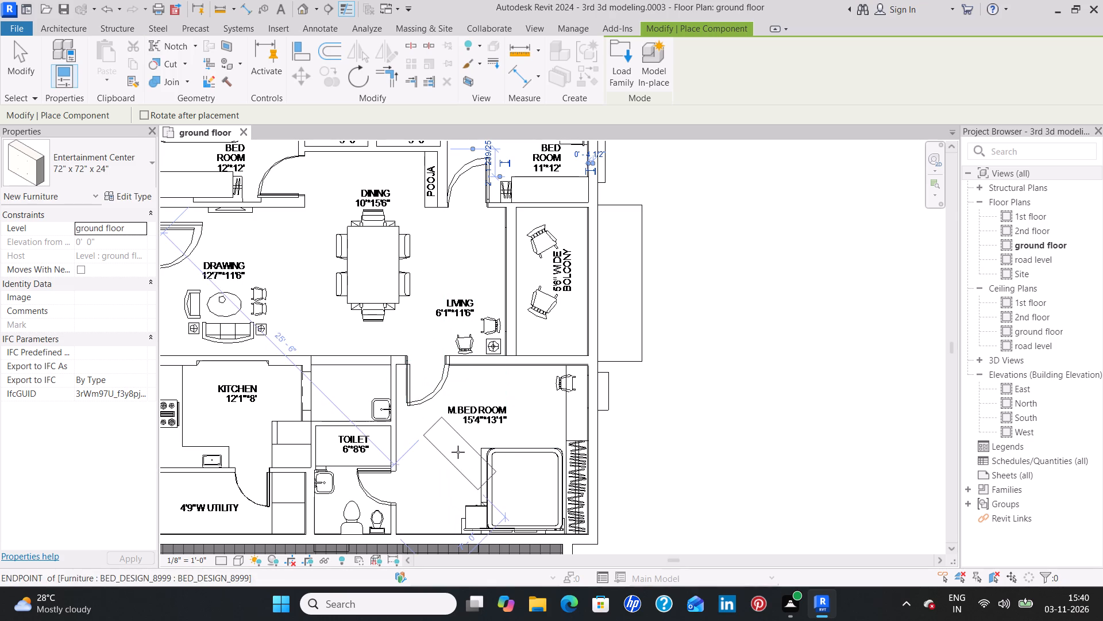
key(space)
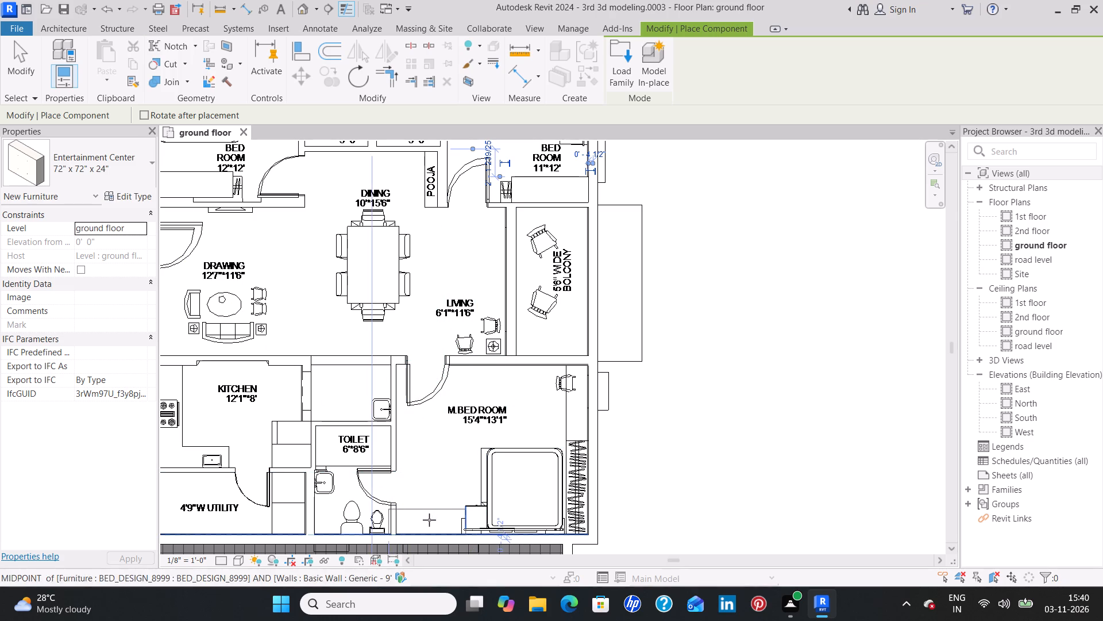
scroll(439, 517, up, 2)
middle_drag(439, 510, 430, 379)
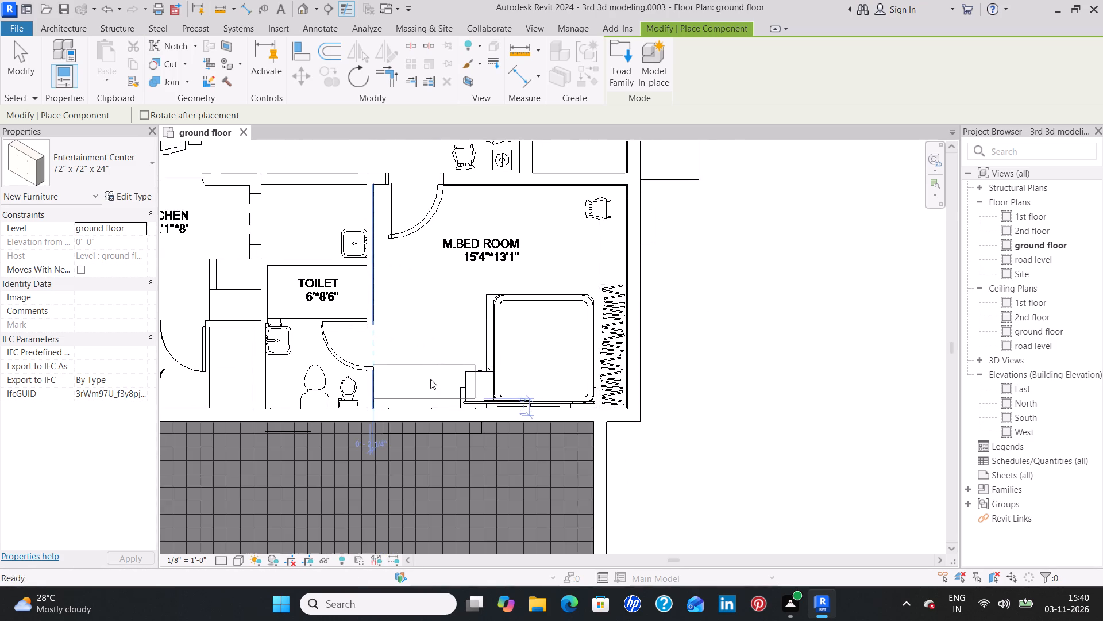
scroll(422, 388, up, 4)
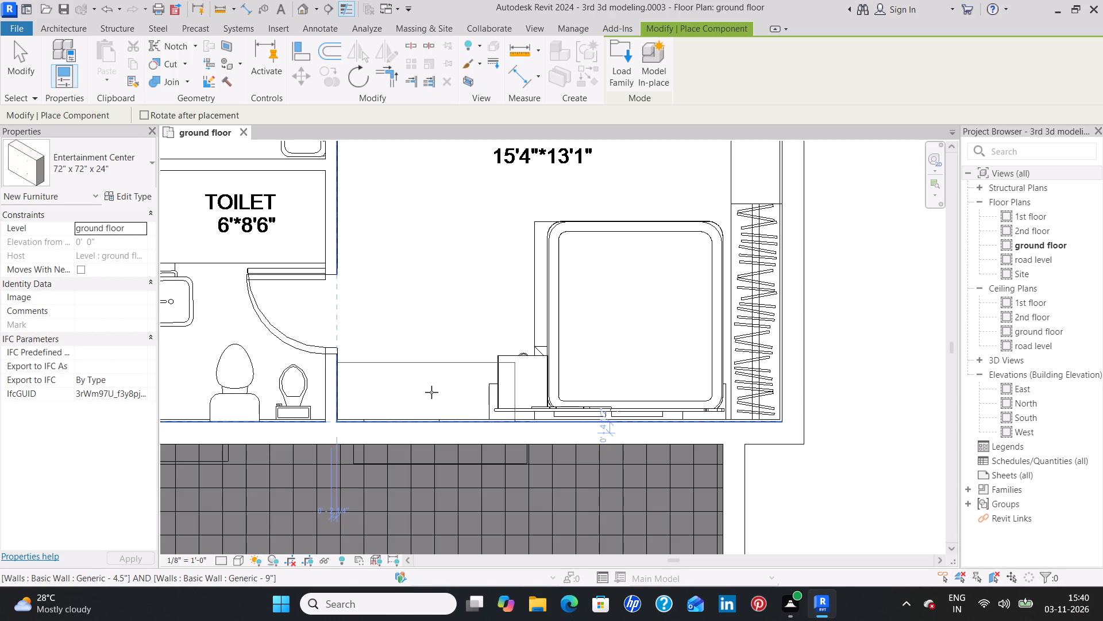
click(431, 392)
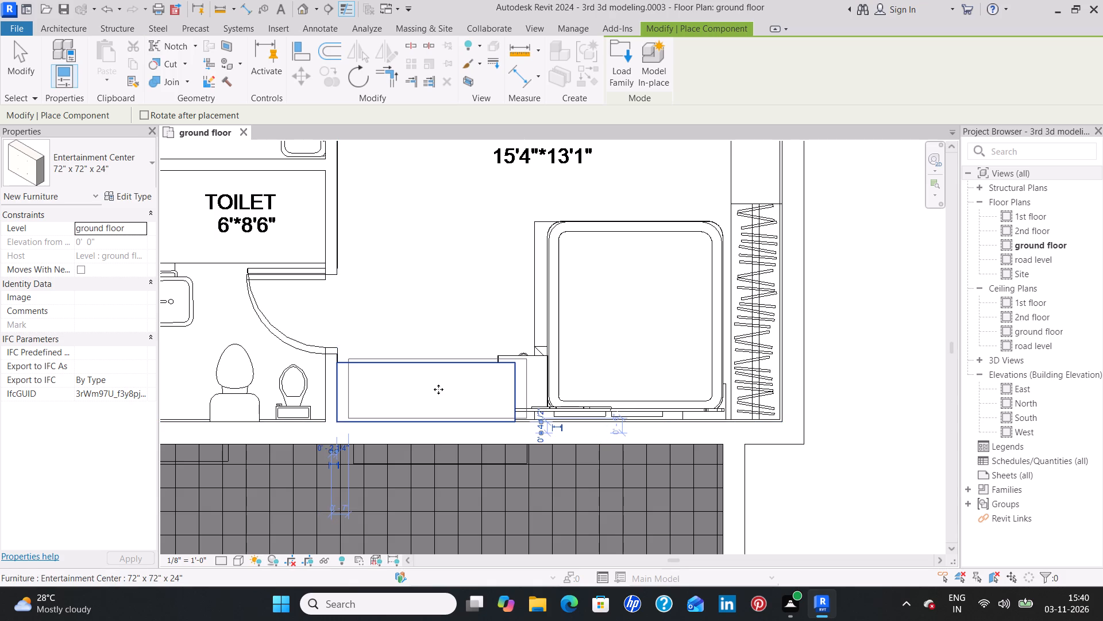
key(Escape)
key(Escape)
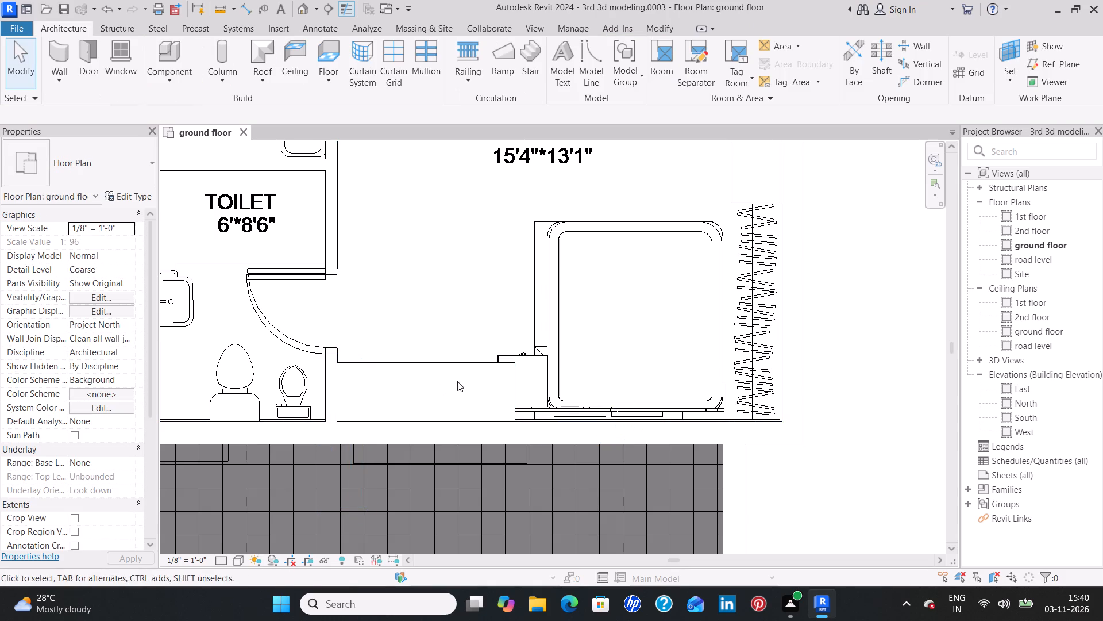
Nudge the bed in entrance 8's 15'4"*13'1" master bedroom about 1'-8" east, clear of the Entertainment Center.
click(538, 358)
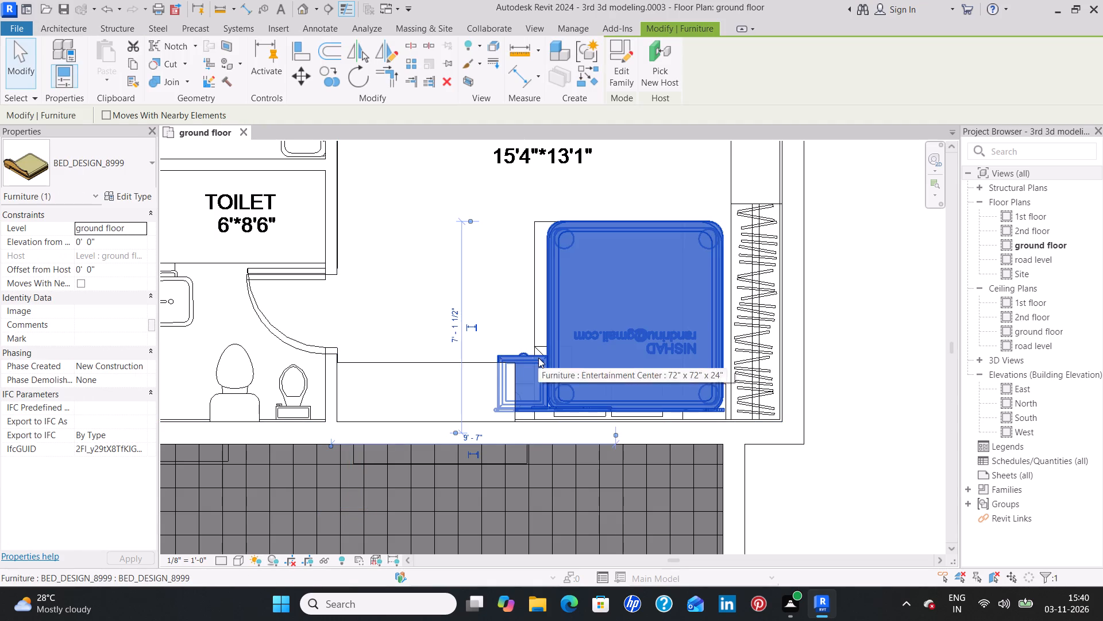
key(Right)
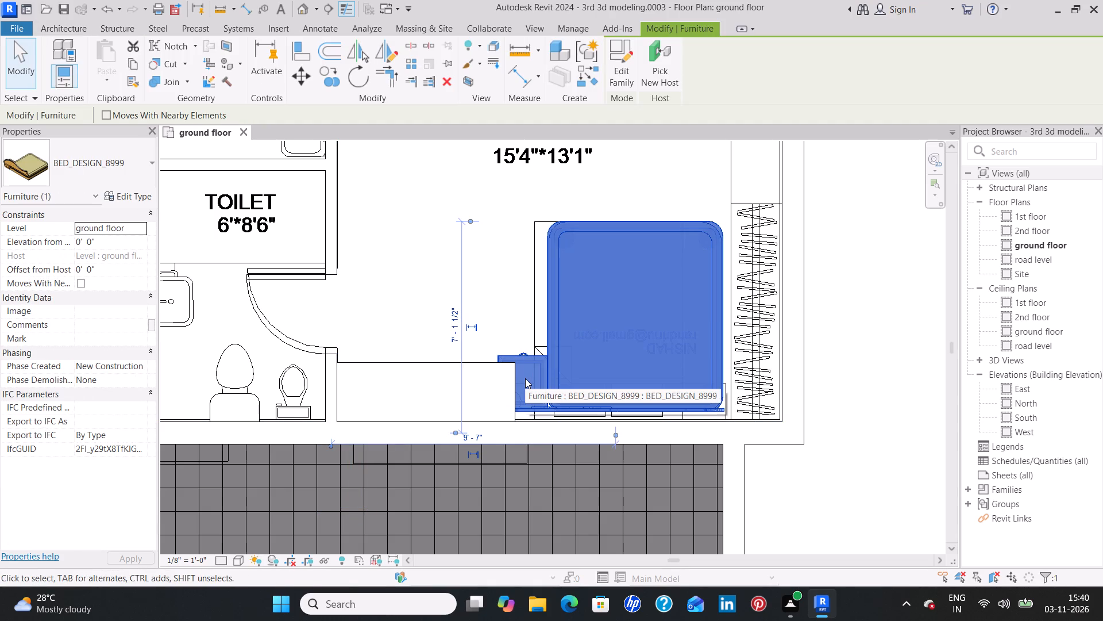
key(Right)
key(Right)
key(Right)
key(Right)
key(Right)
key(Right)
key(Right)
key(Right)
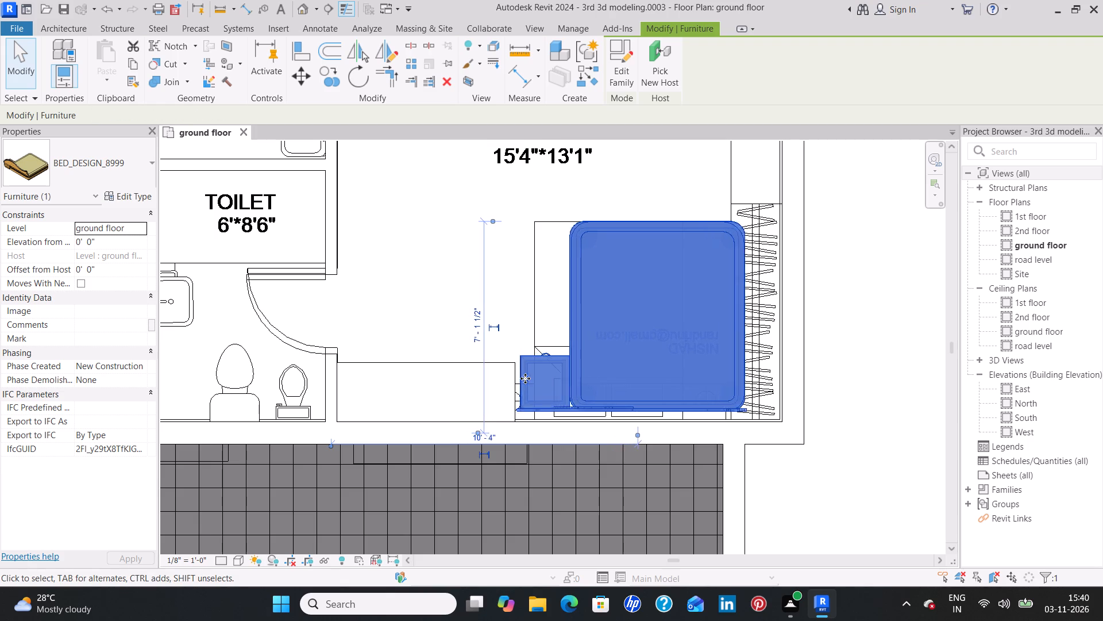
key(Right)
key(Right)
key(Right)
key(Right)
key(Right)
key(Right)
key(Right)
key(Right)
key(Right)
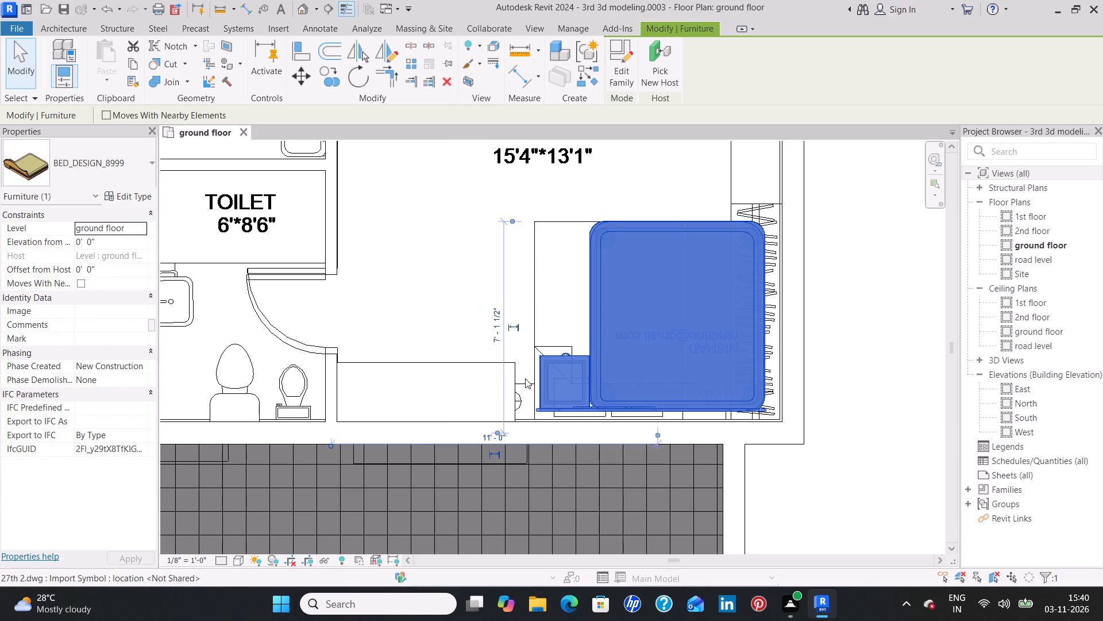
key(Right)
key(Right)
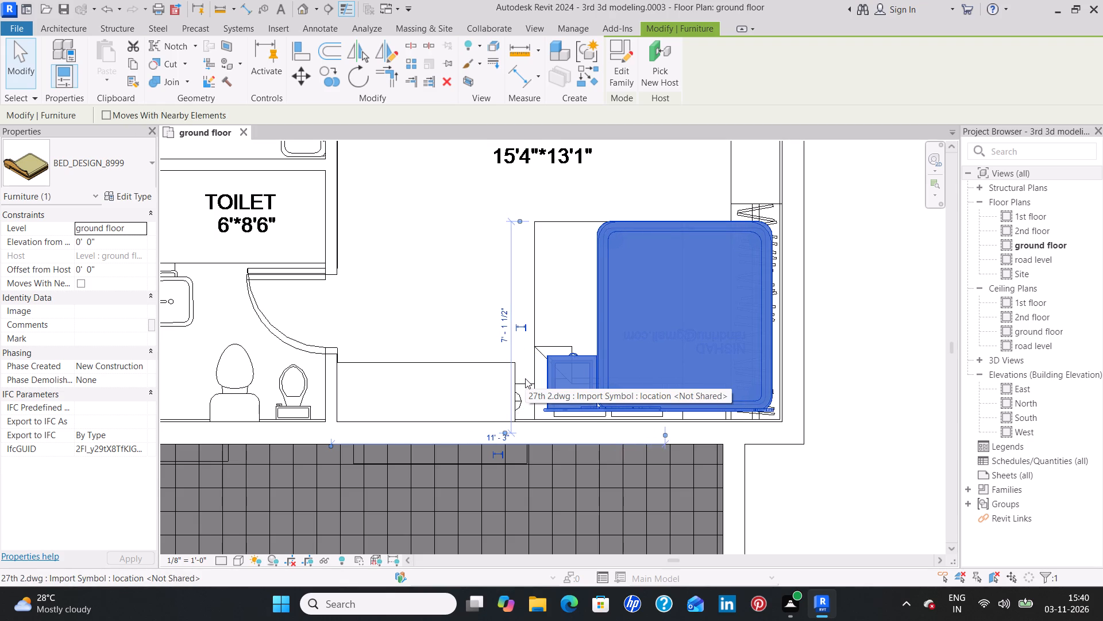
click(508, 275)
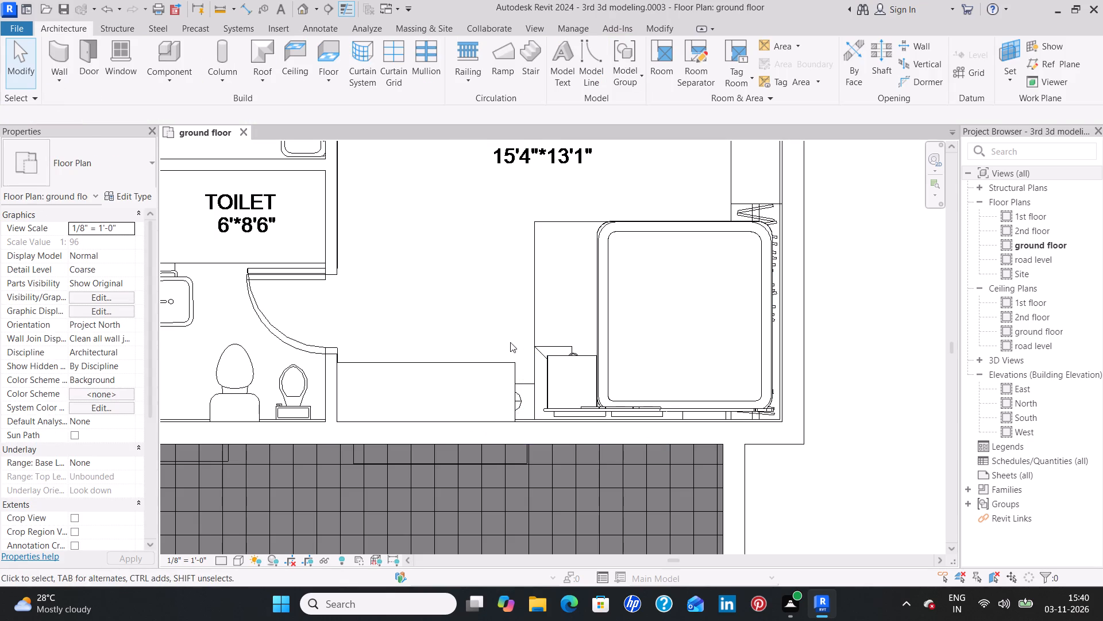
Create a similar Entertainment Center and place it over the drawn wardrobe in entrance 9's eastern 12'*11' bedroom, beside the balcony.
click(502, 365)
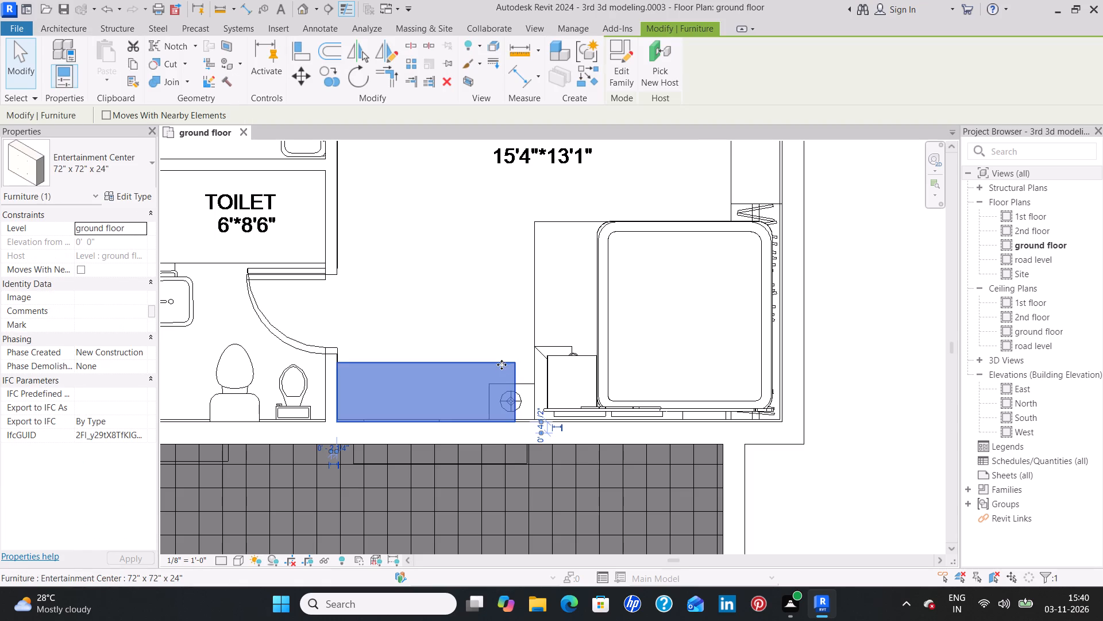
text(cs)
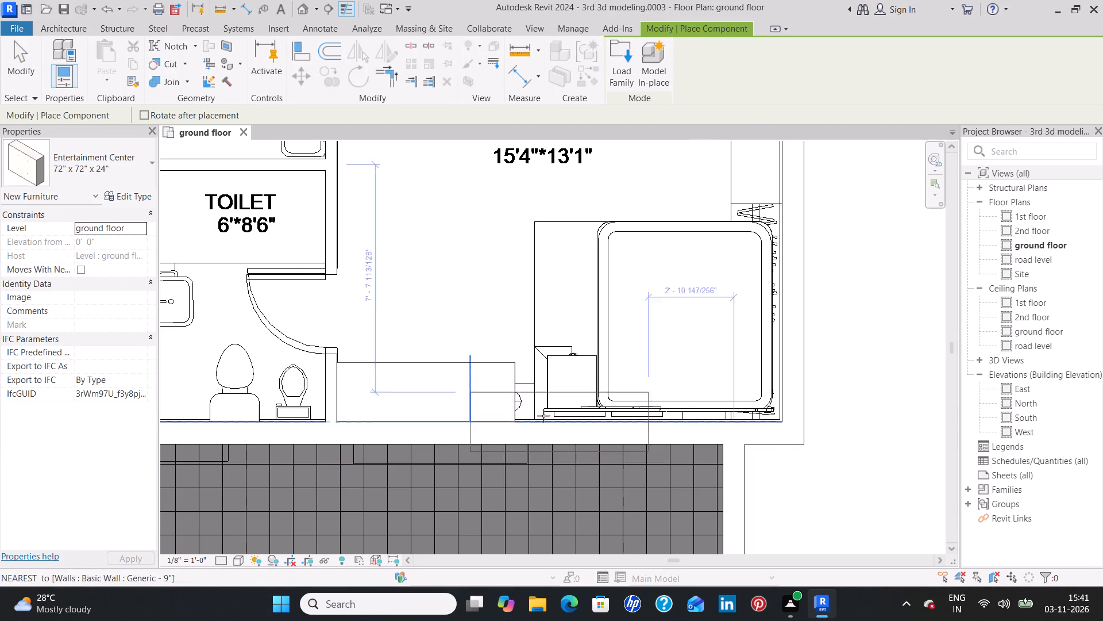
scroll(446, 389, down, 6)
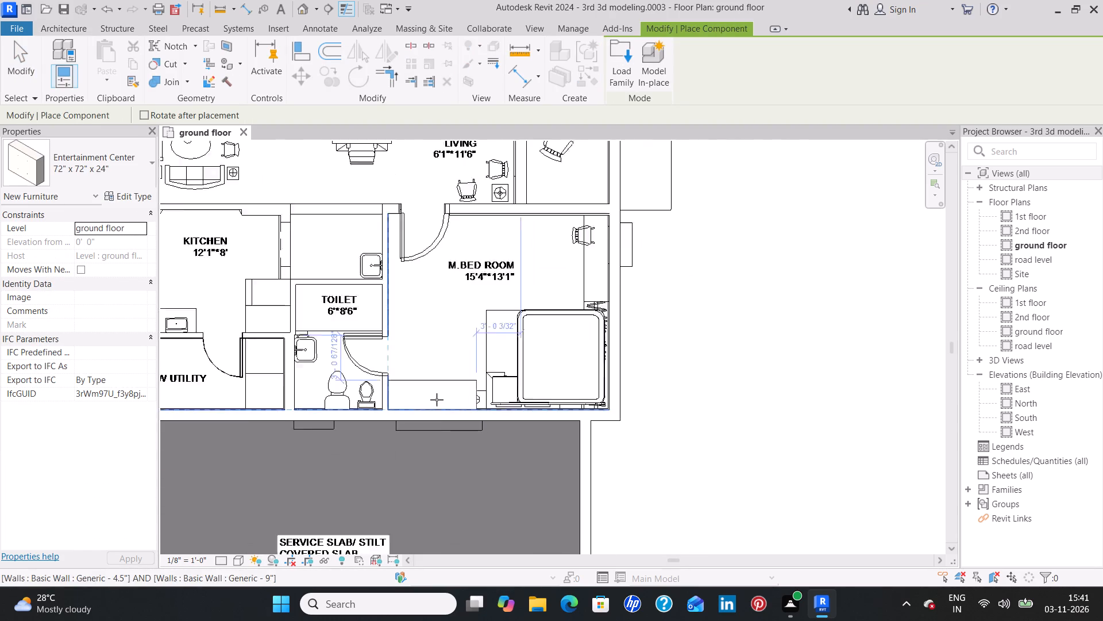
scroll(437, 400, down, 4)
middle_drag(411, 490, 416, 226)
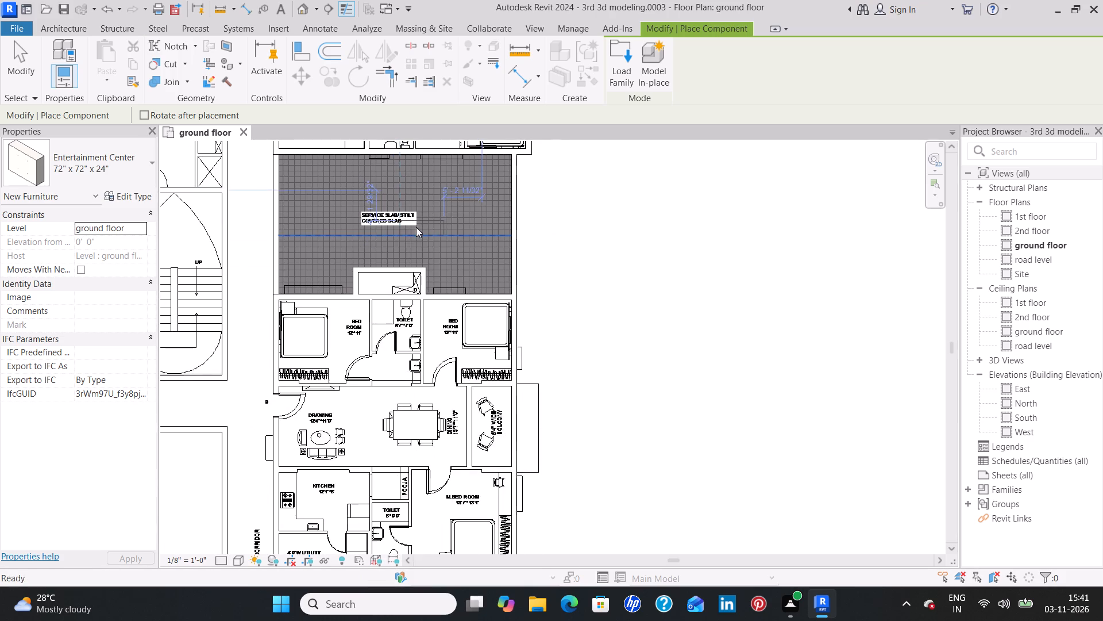
scroll(471, 390, up, 8)
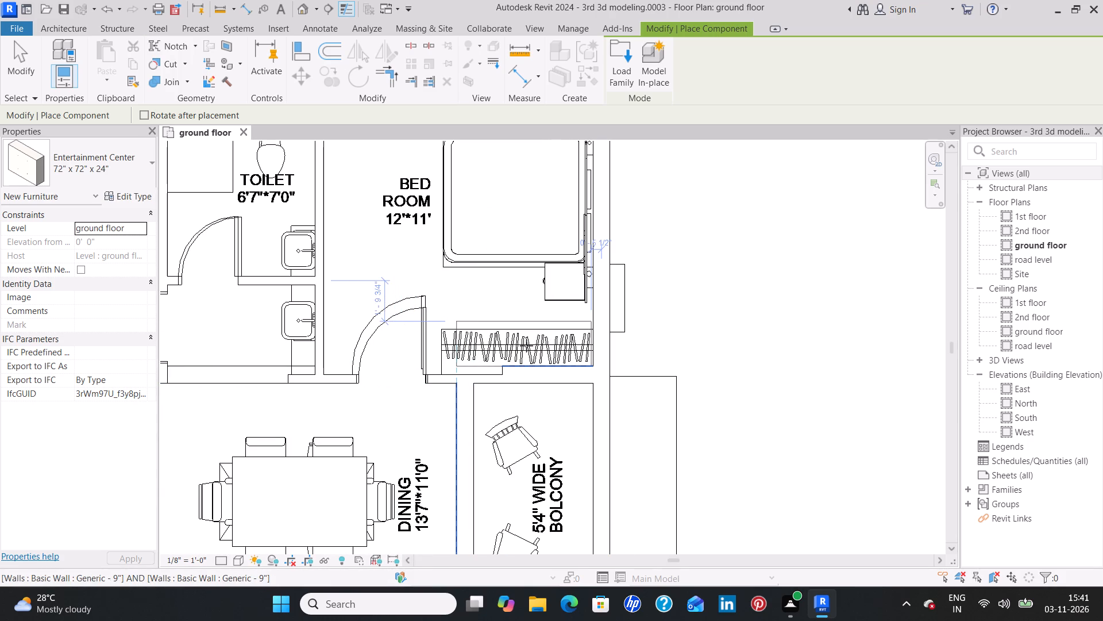
scroll(527, 346, up, 3)
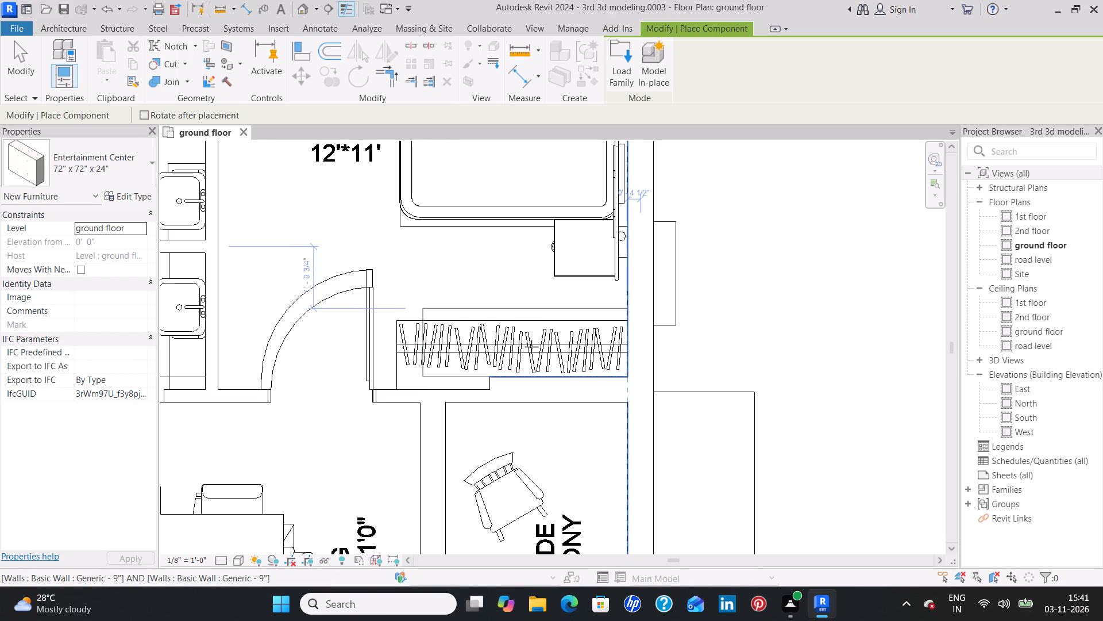
click(531, 347)
Place an Entertainment Center over the drawn wardrobe in entrance 9's western 12'*11' bedroom, against the west wall.
scroll(444, 392, down, 7)
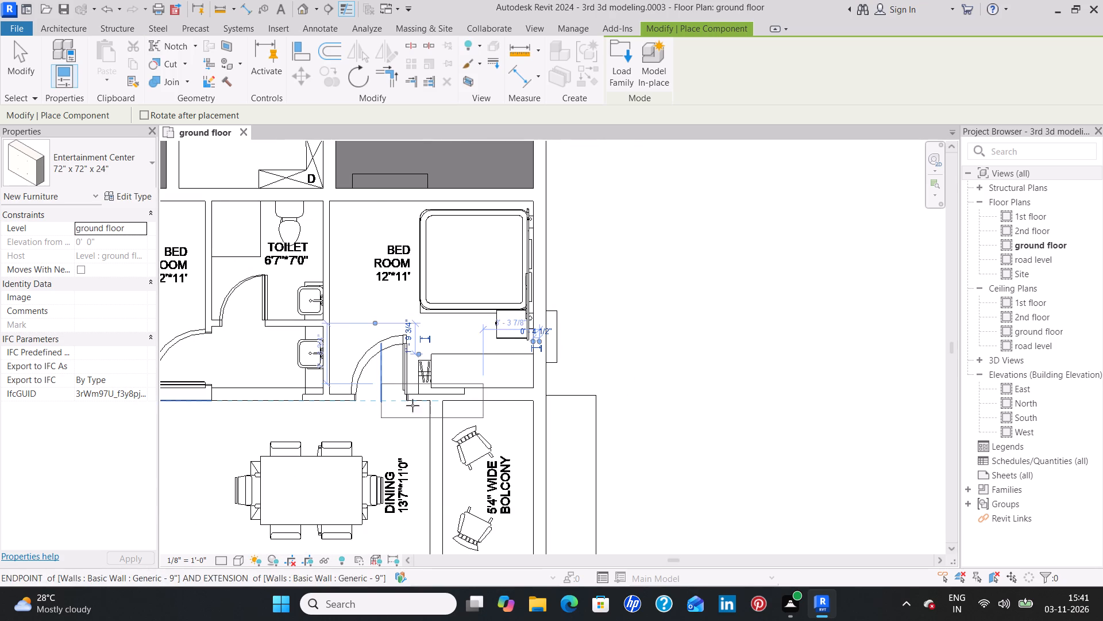
middle_drag(481, 394, 584, 376)
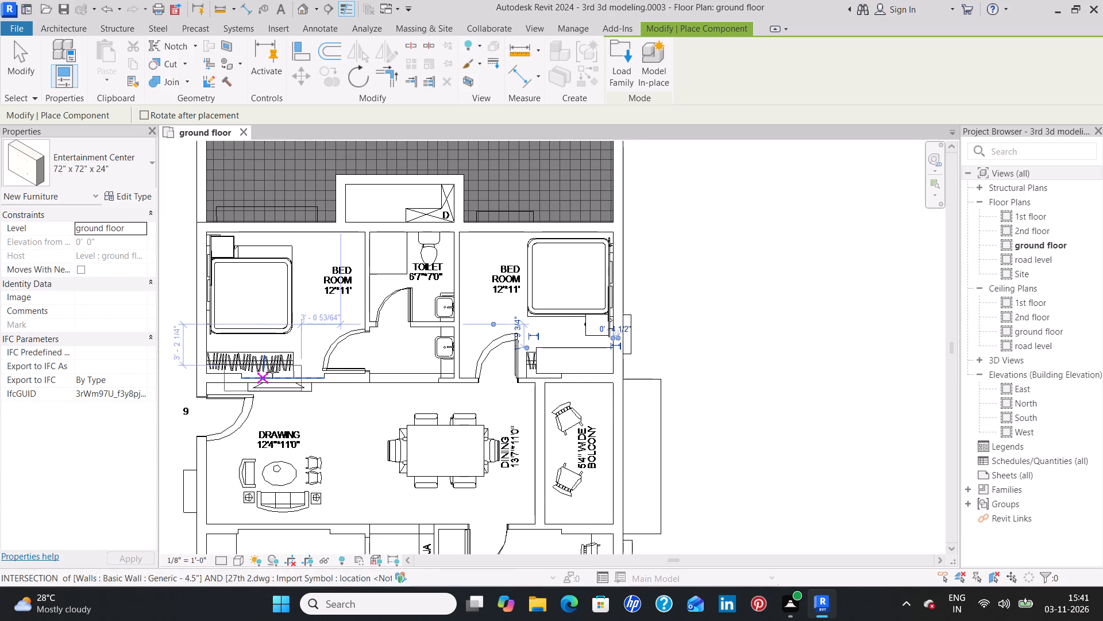
scroll(268, 372, up, 6)
middle_drag(237, 347, 239, 347)
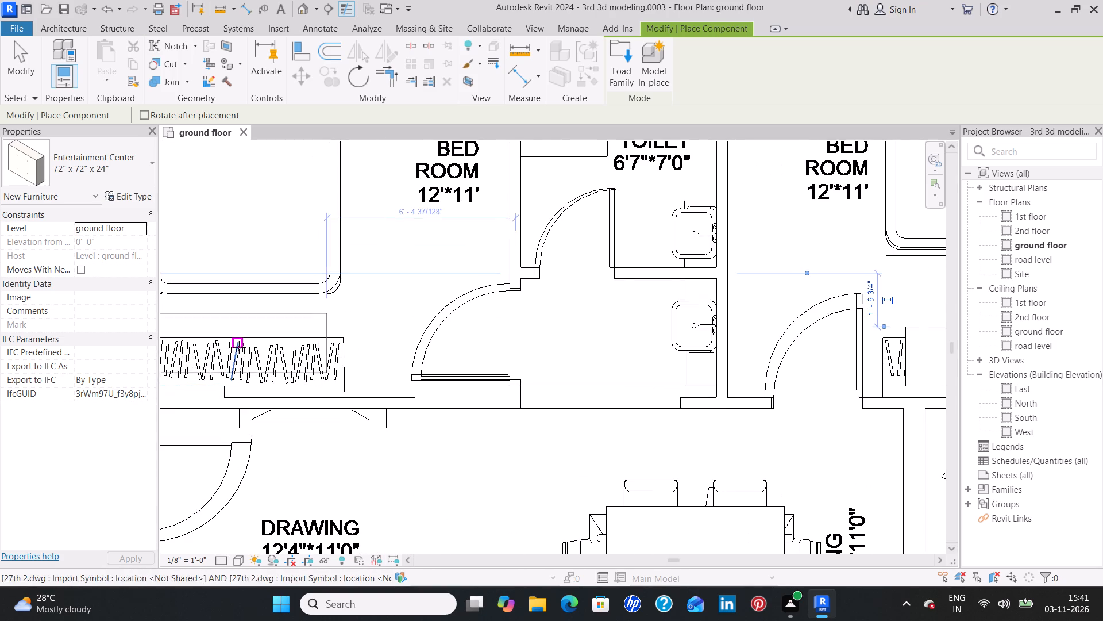
middle_drag(239, 347, 367, 347)
click(362, 353)
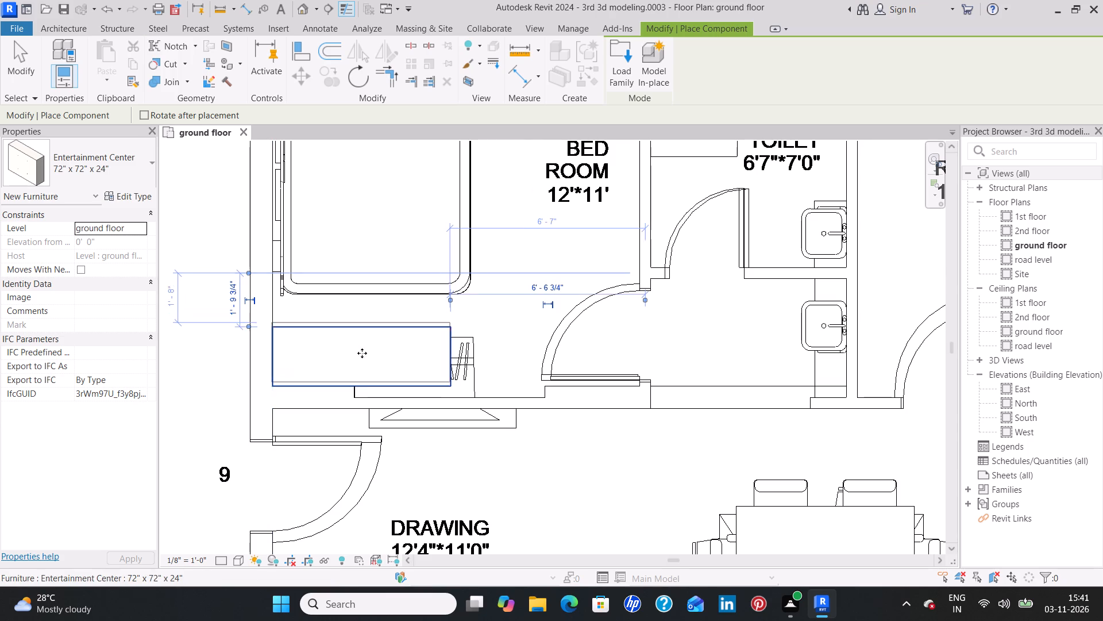
Place an Entertainment Center along the south wall of entrance 9's 13'7"*13'1" master bedroom, in the corner beside the toilet.
scroll(433, 418, down, 9)
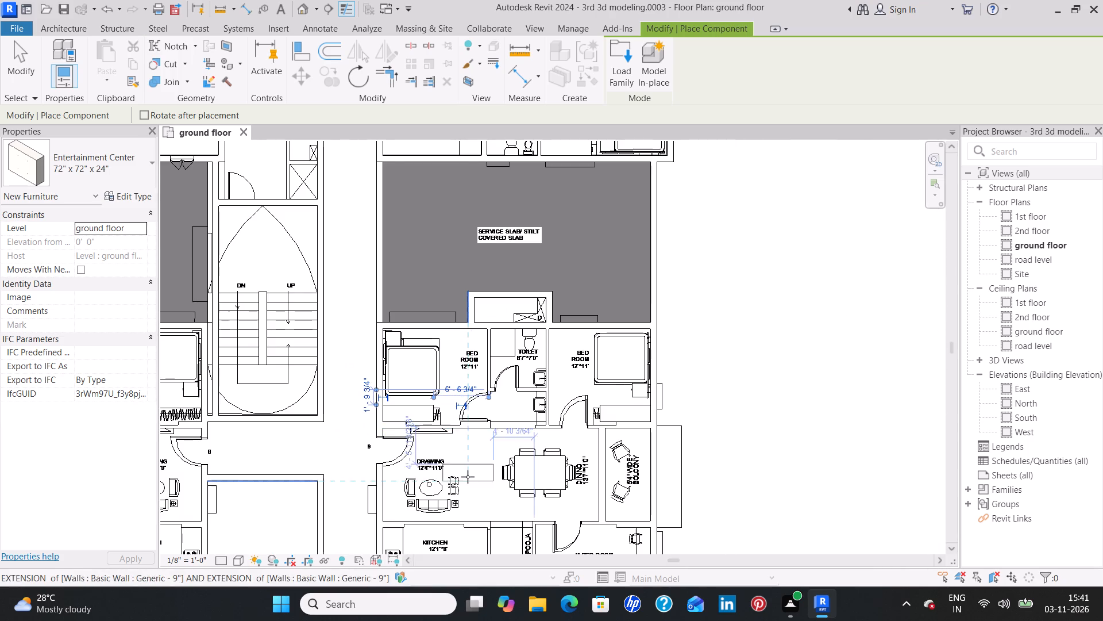
middle_drag(466, 482, 446, 291)
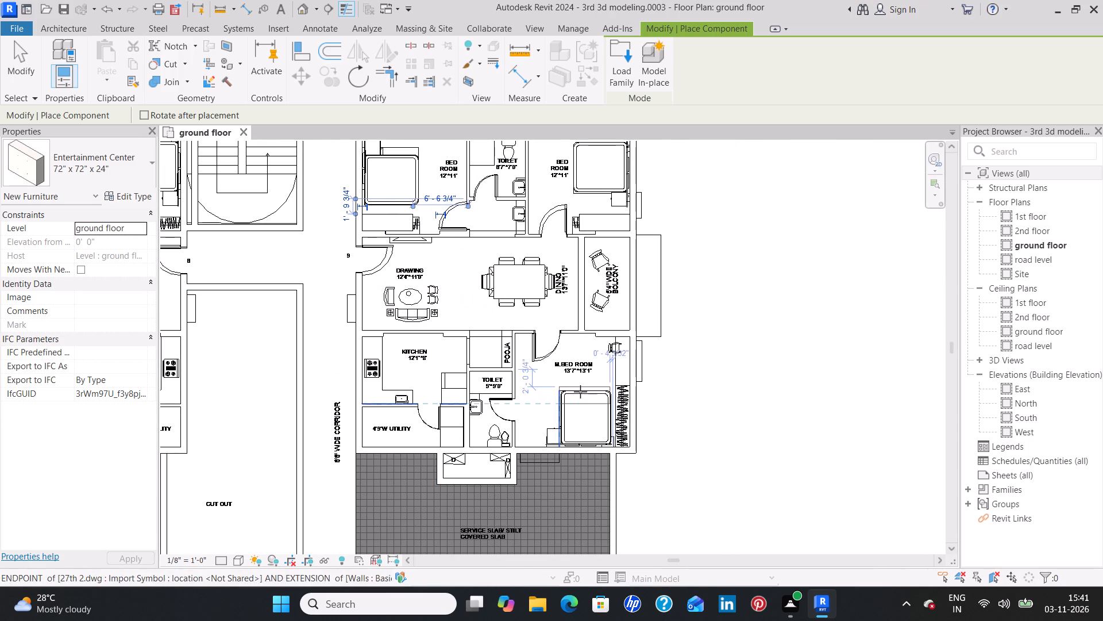
middle_drag(579, 389, 537, 300)
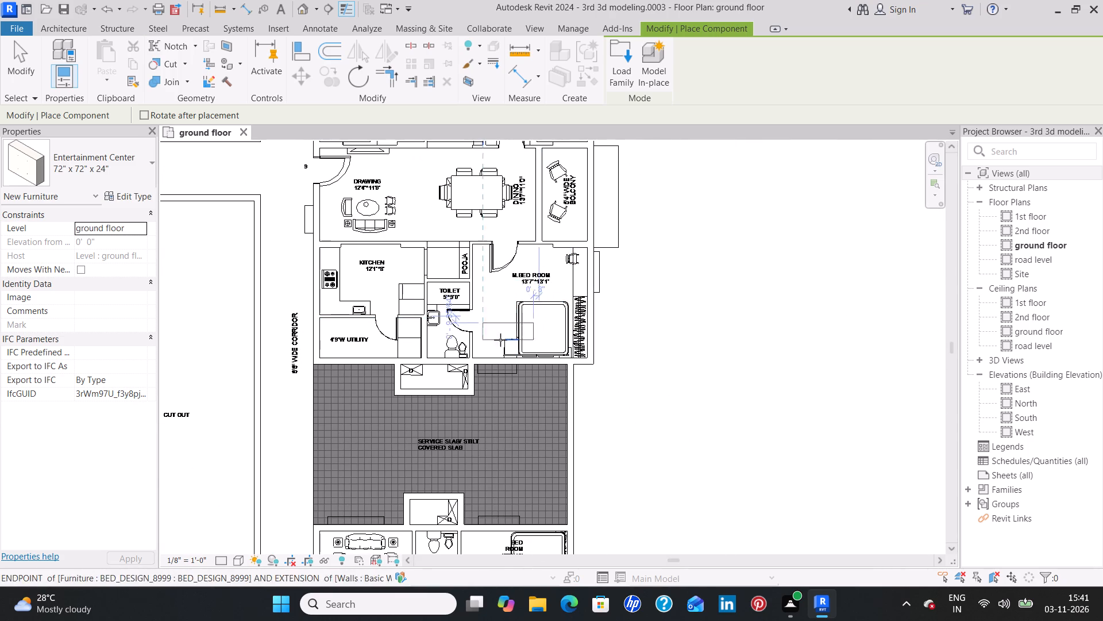
scroll(506, 347, up, 6)
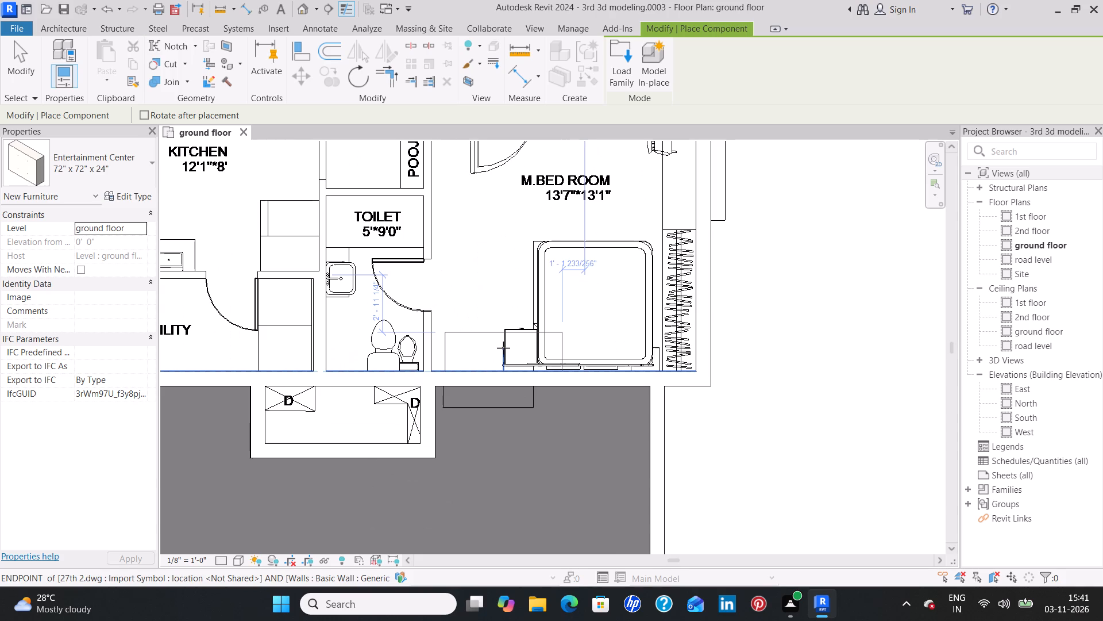
click(493, 347)
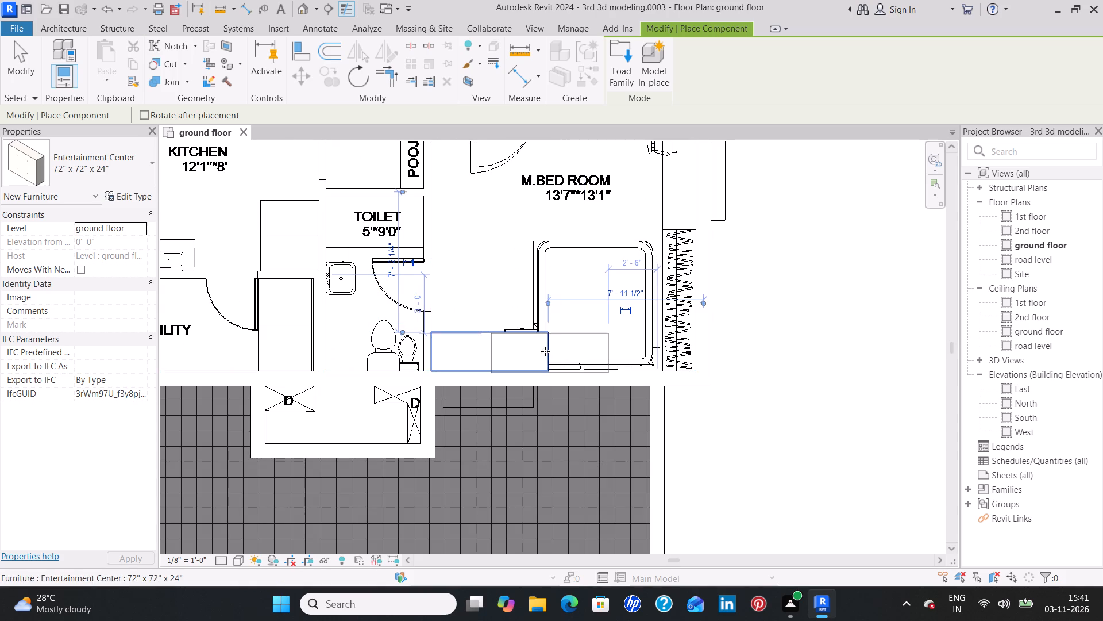
key(Escape)
key(Escape)
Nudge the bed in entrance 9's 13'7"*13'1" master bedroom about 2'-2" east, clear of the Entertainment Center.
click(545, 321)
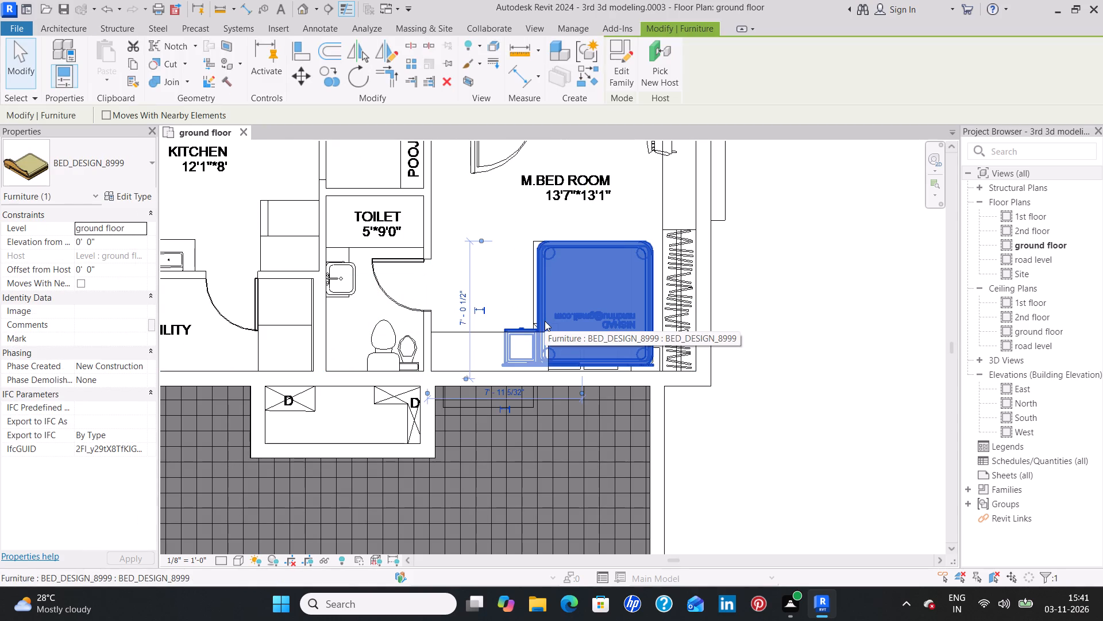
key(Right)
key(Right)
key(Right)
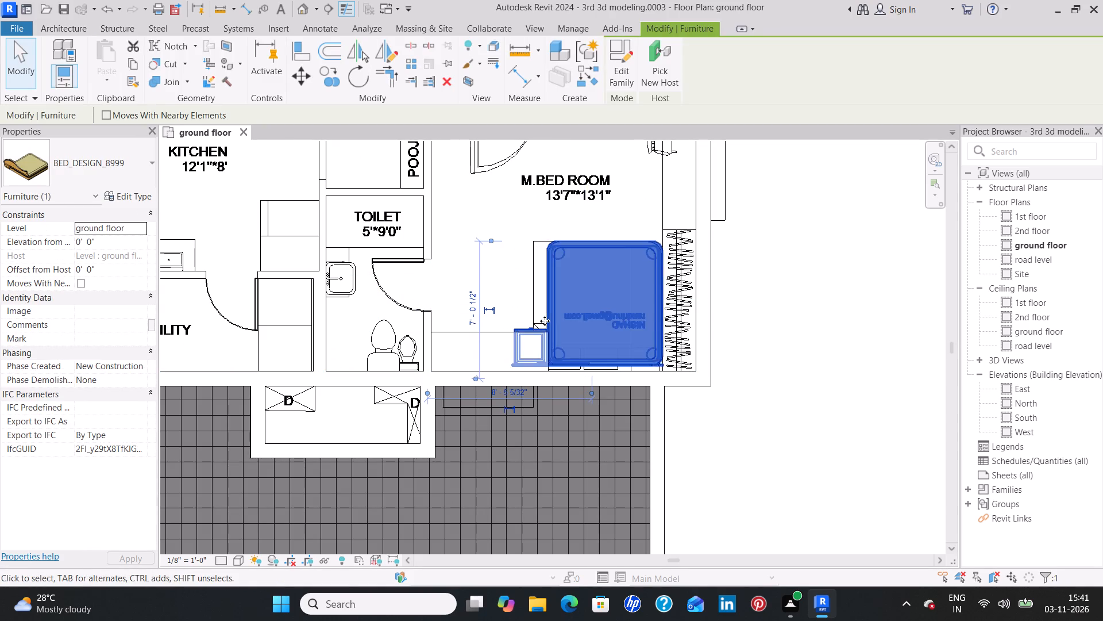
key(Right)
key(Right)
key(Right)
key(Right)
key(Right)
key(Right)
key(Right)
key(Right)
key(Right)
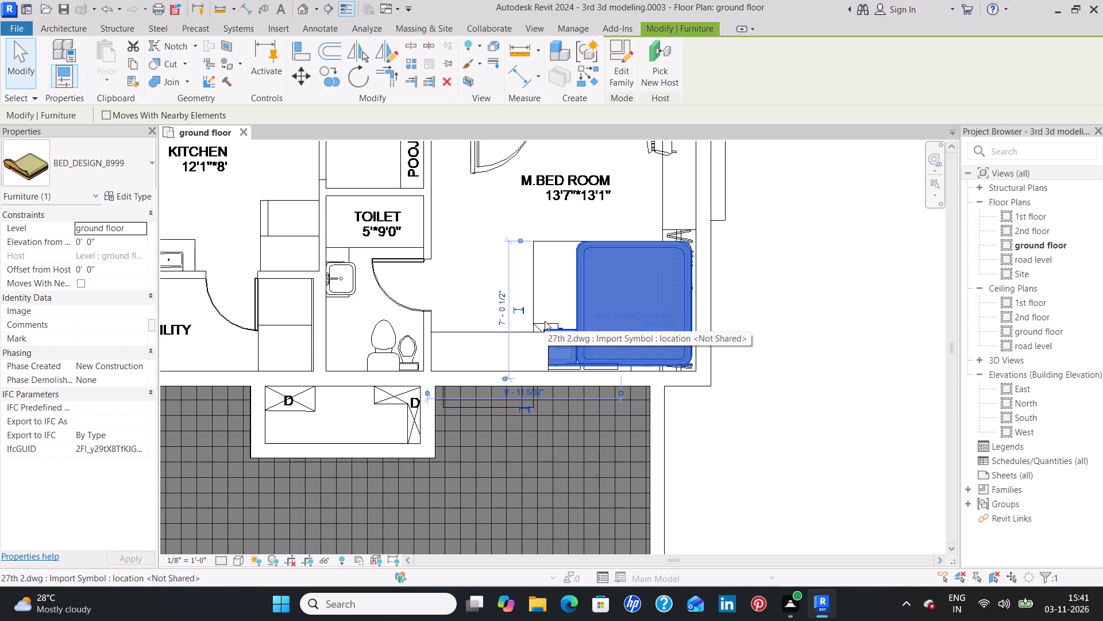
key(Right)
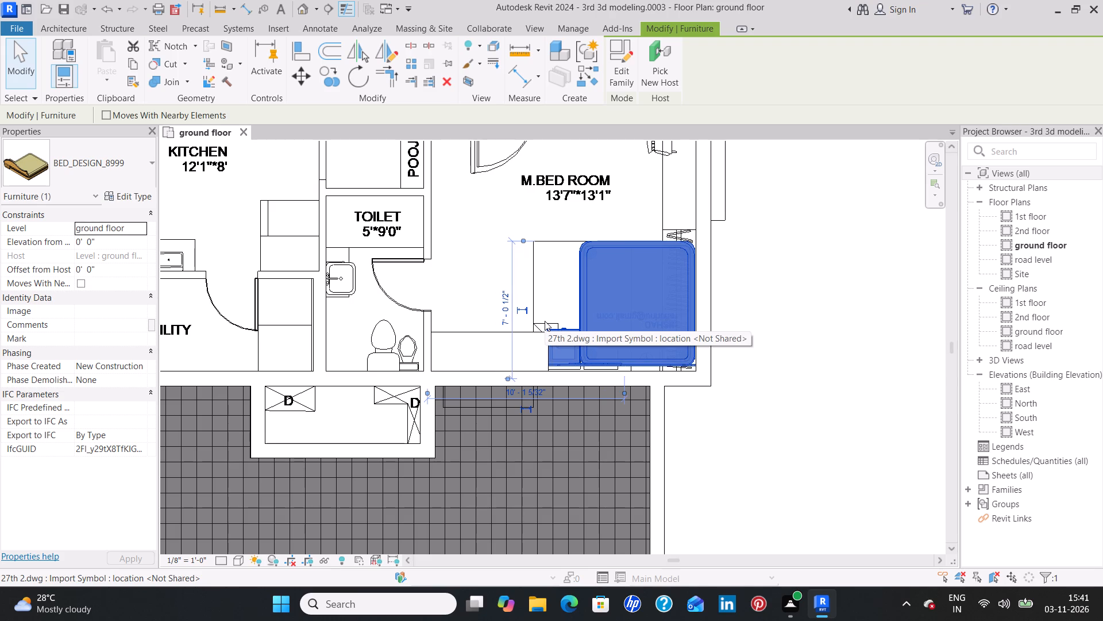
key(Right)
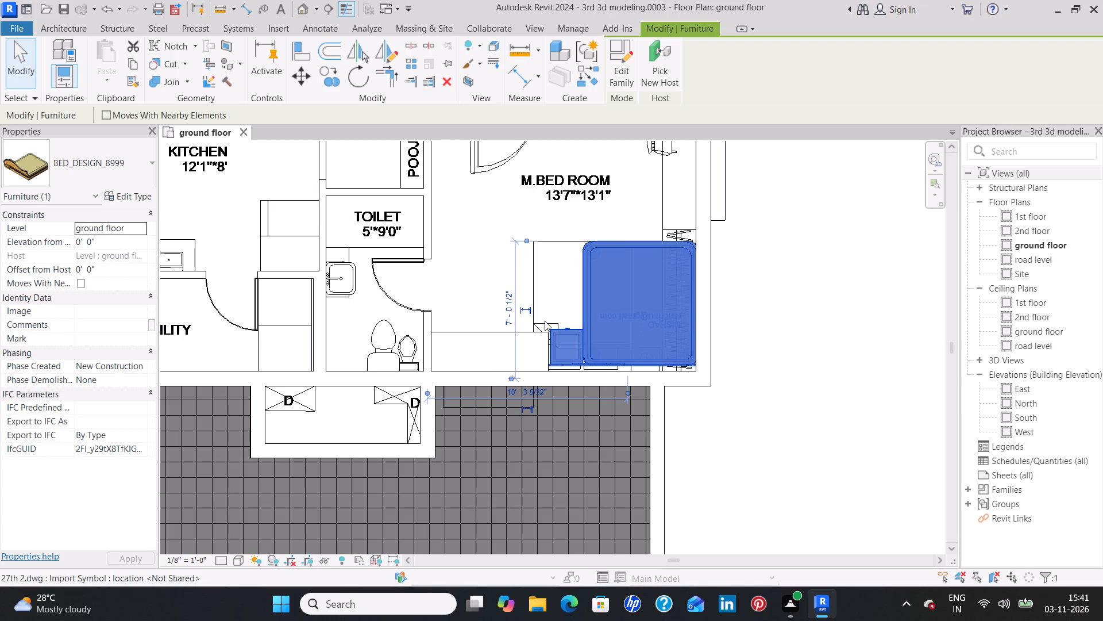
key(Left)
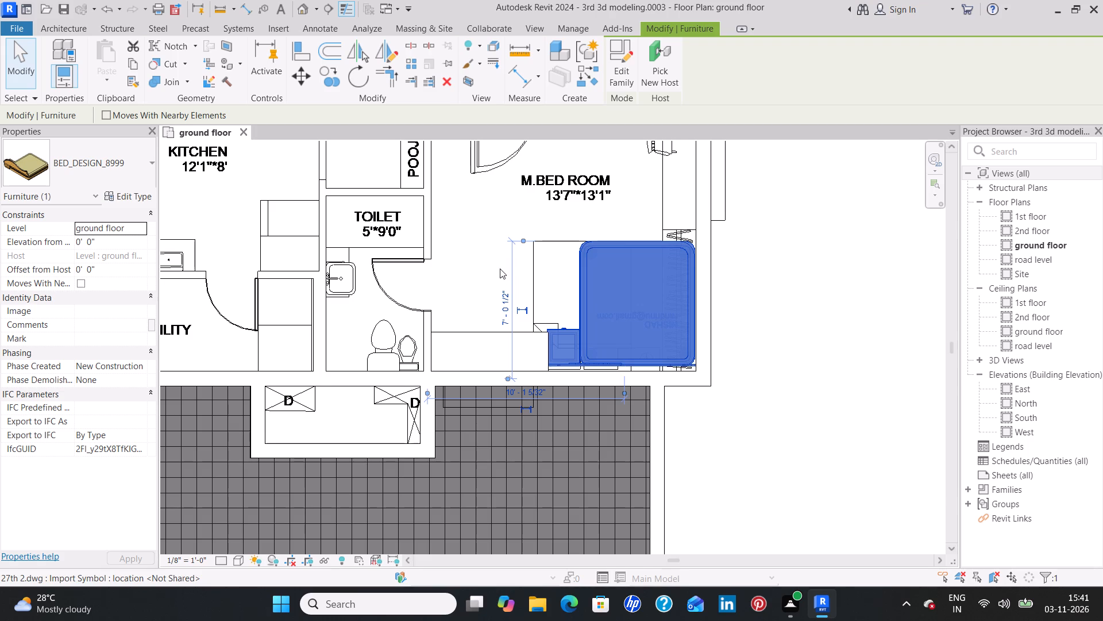
Create a similar Entertainment Center, rotate it lengthwise north-south and place it against the master bedroom's west wall, beside the entry door.
scroll(500, 269, down, 2)
middle_drag(495, 261, 483, 321)
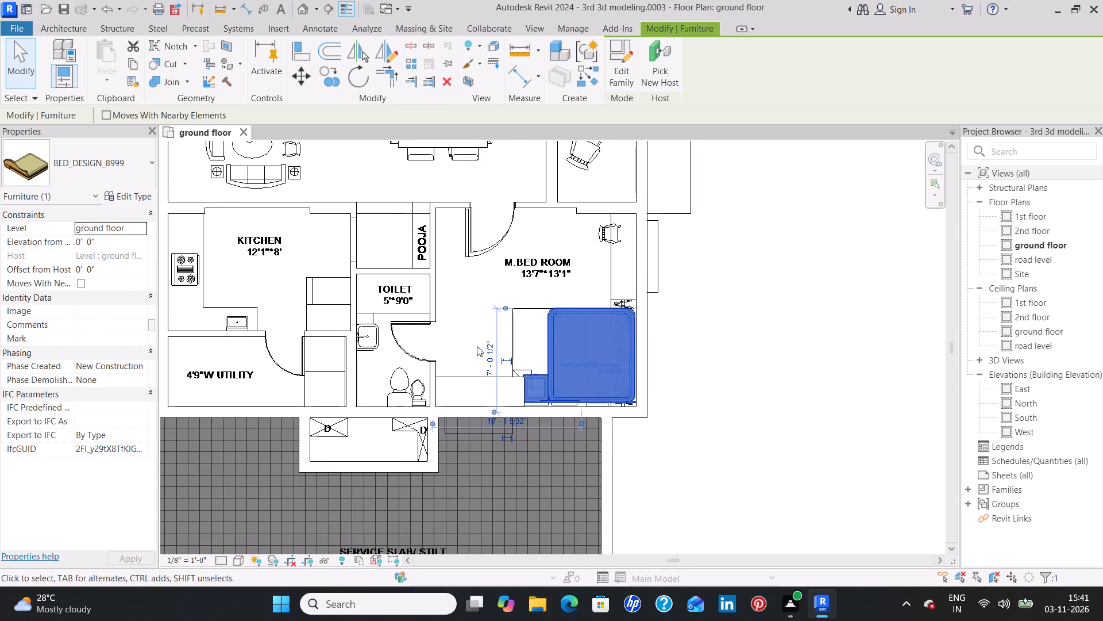
click(475, 378)
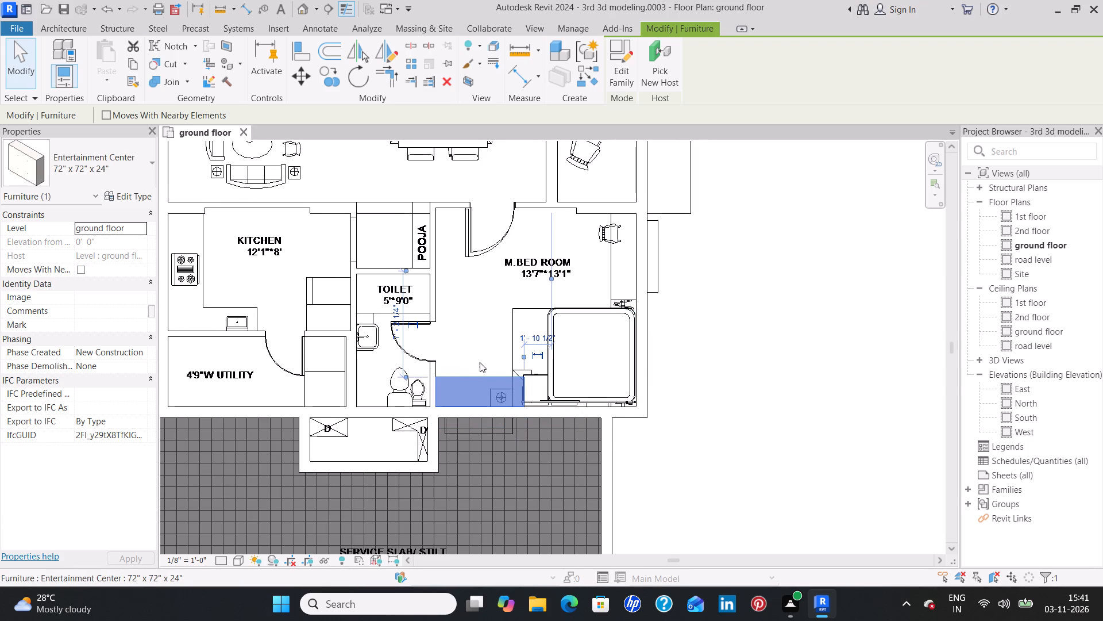
key(c)
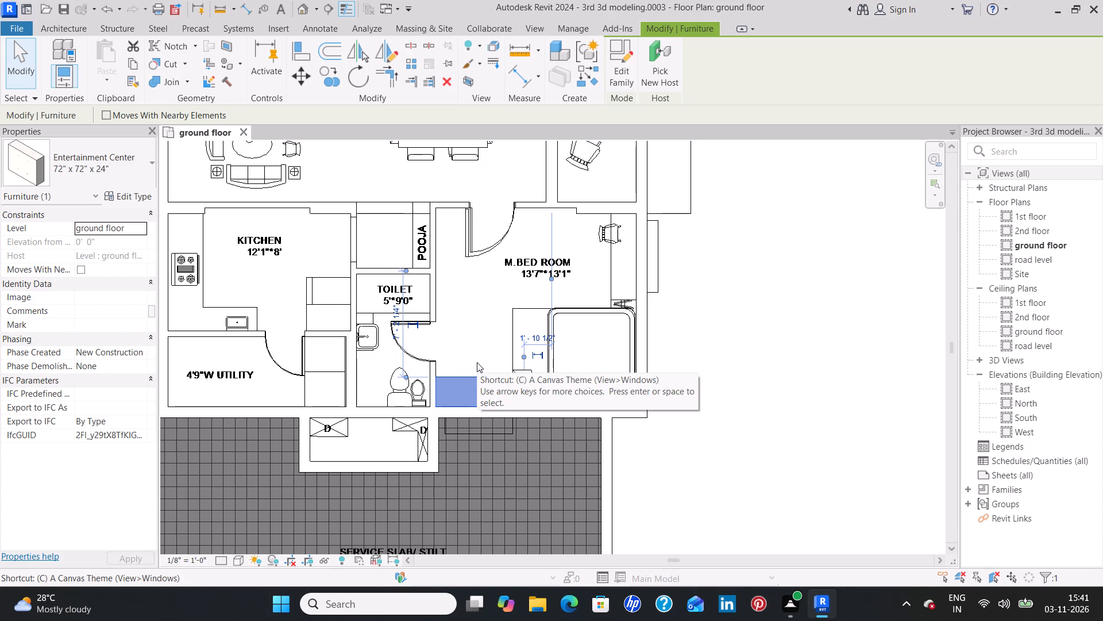
key(s)
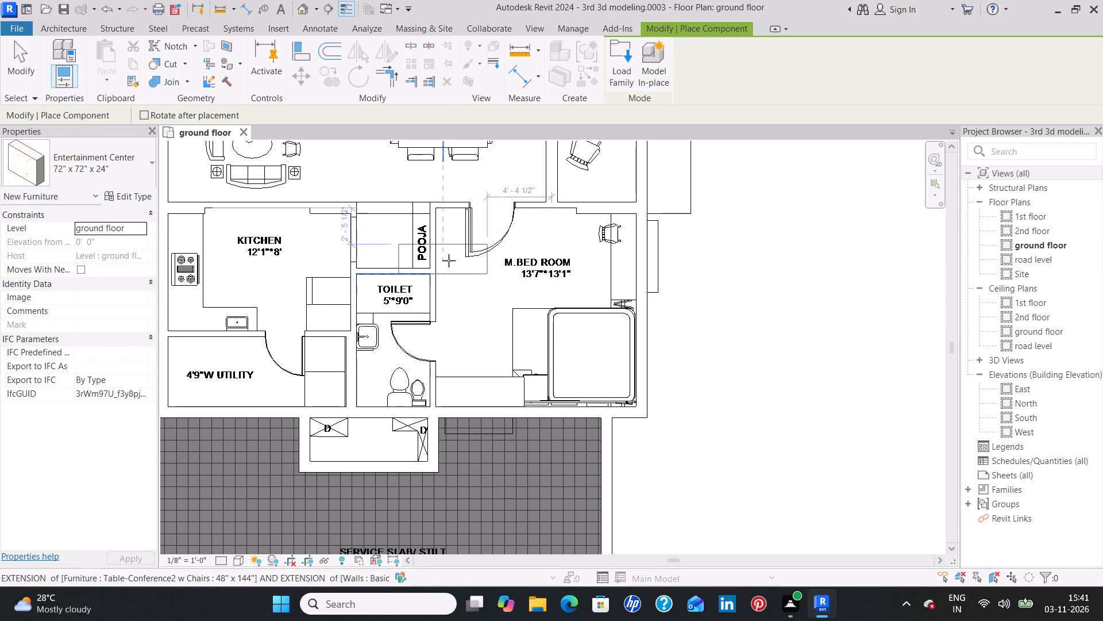
scroll(450, 260, up, 2)
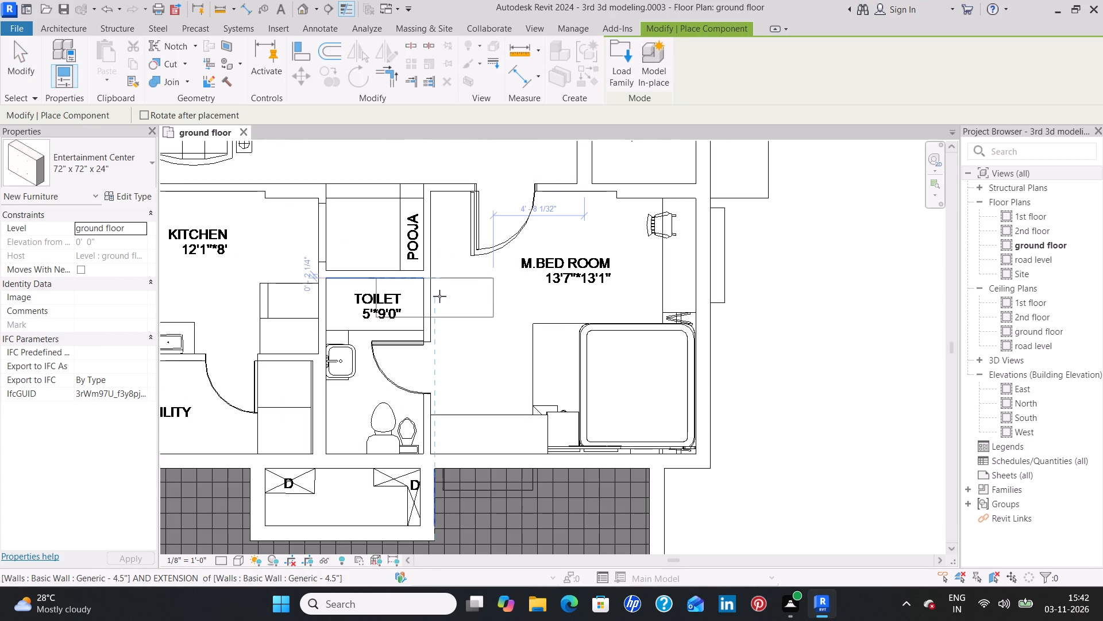
key(space)
key(space)
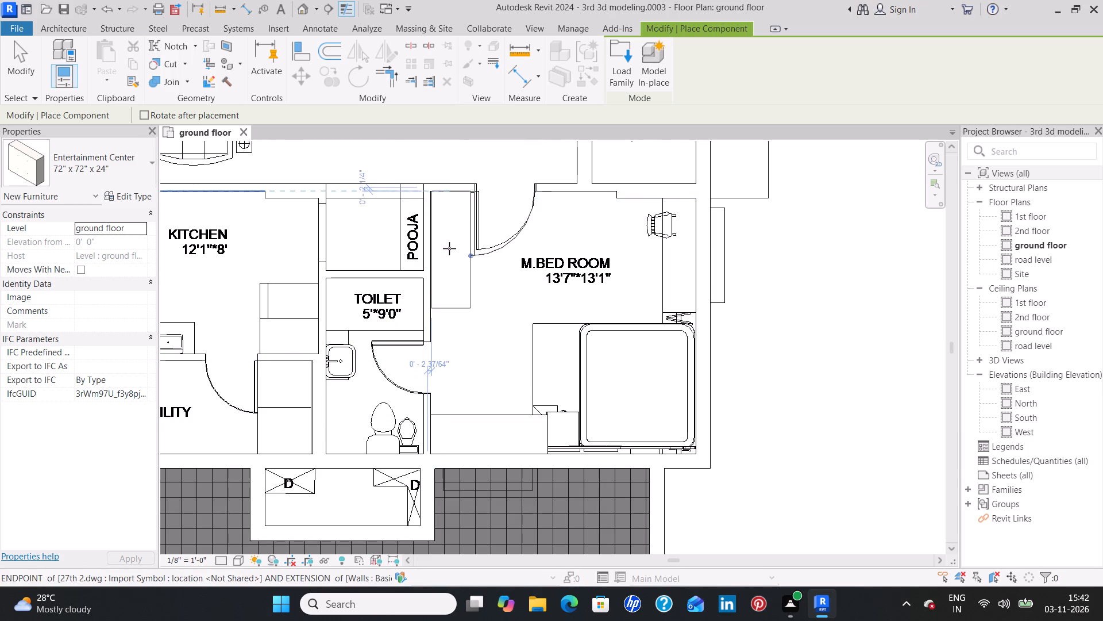
scroll(443, 259, up, 3)
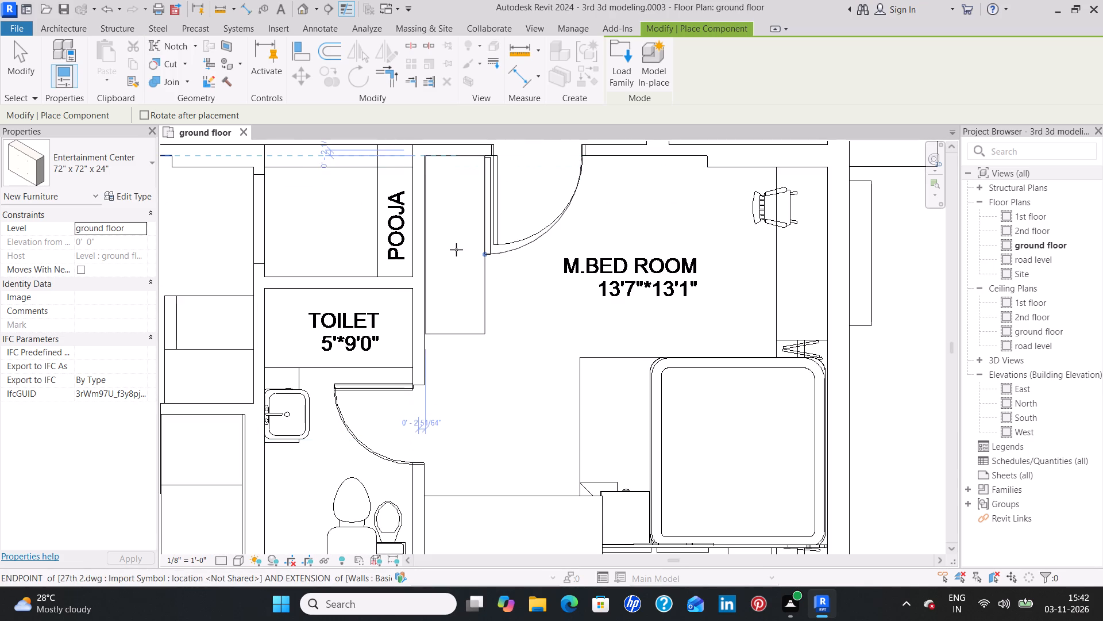
click(456, 250)
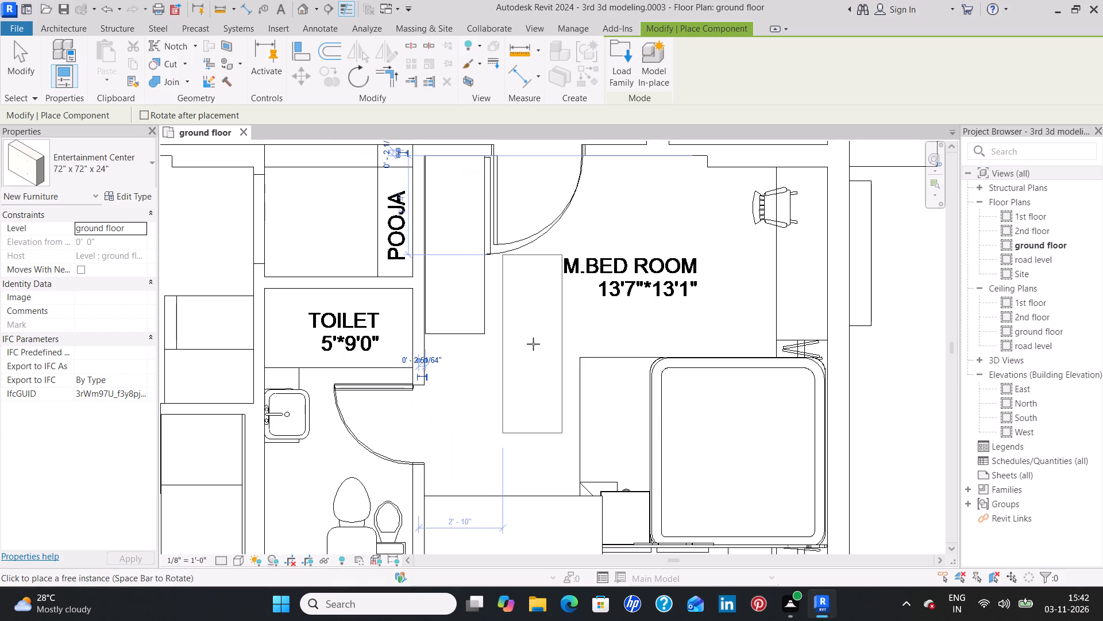
key(Escape)
key(Escape)
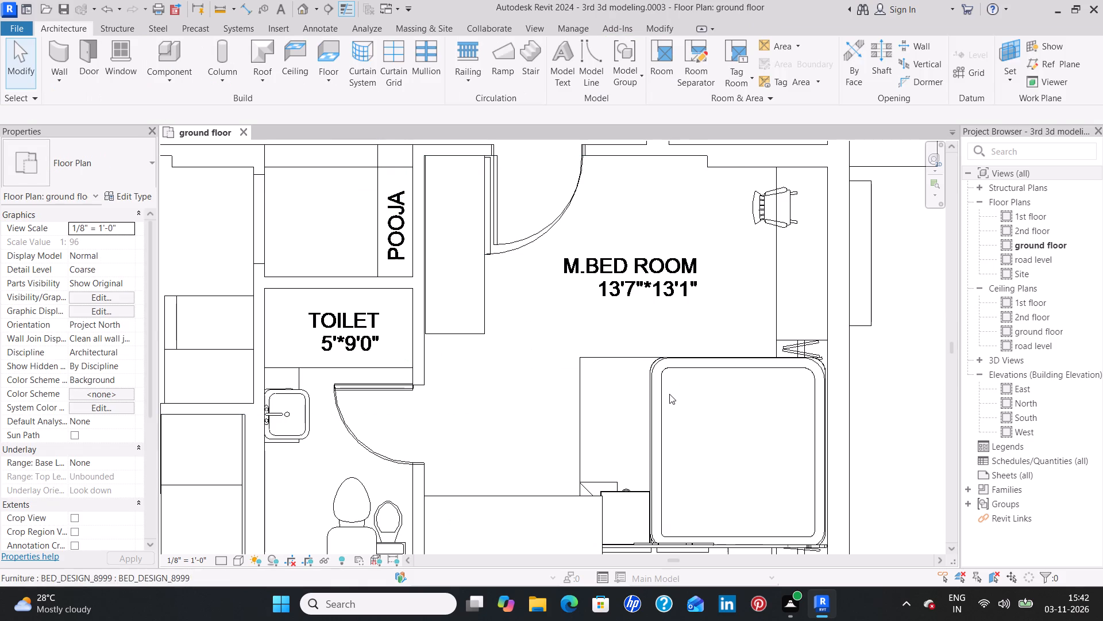
Delete the Entertainment Center along the master bedroom's south wall.
click(527, 496)
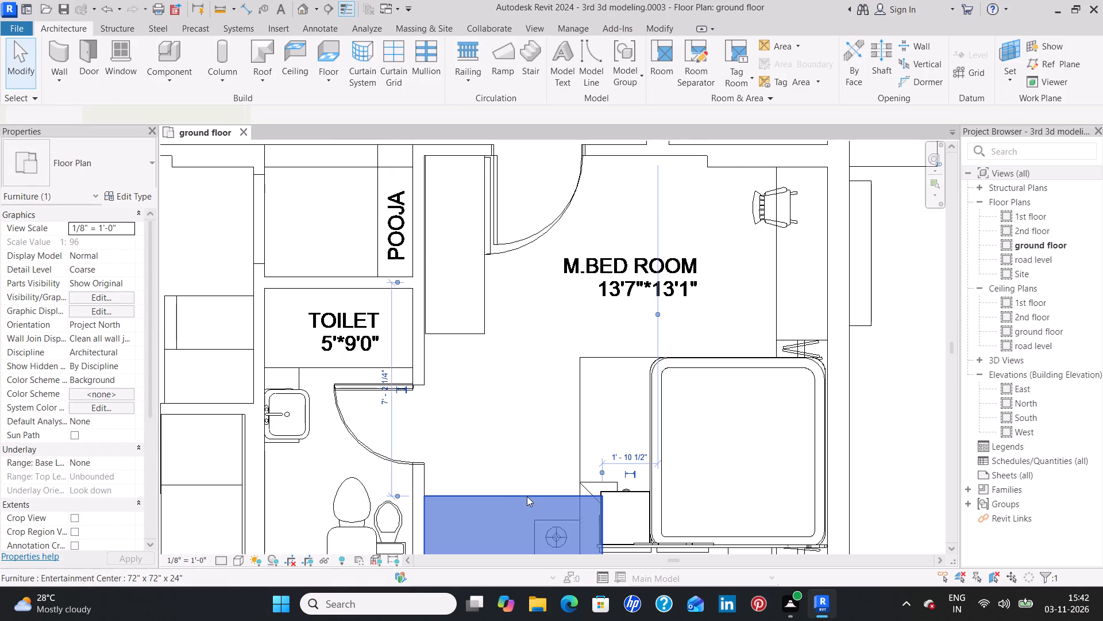
key(Delete)
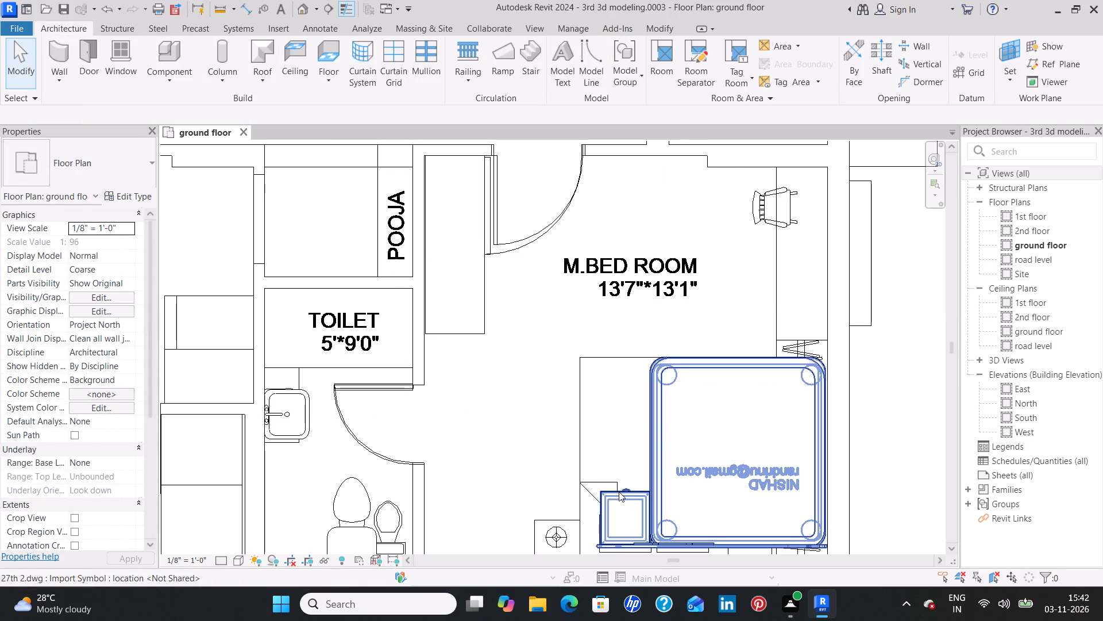
Nudge the master bedroom's bed about 2'-4" west, back over the drawn bed and clear of the east-side wardrobe.
click(619, 492)
middle_drag(586, 479, 551, 352)
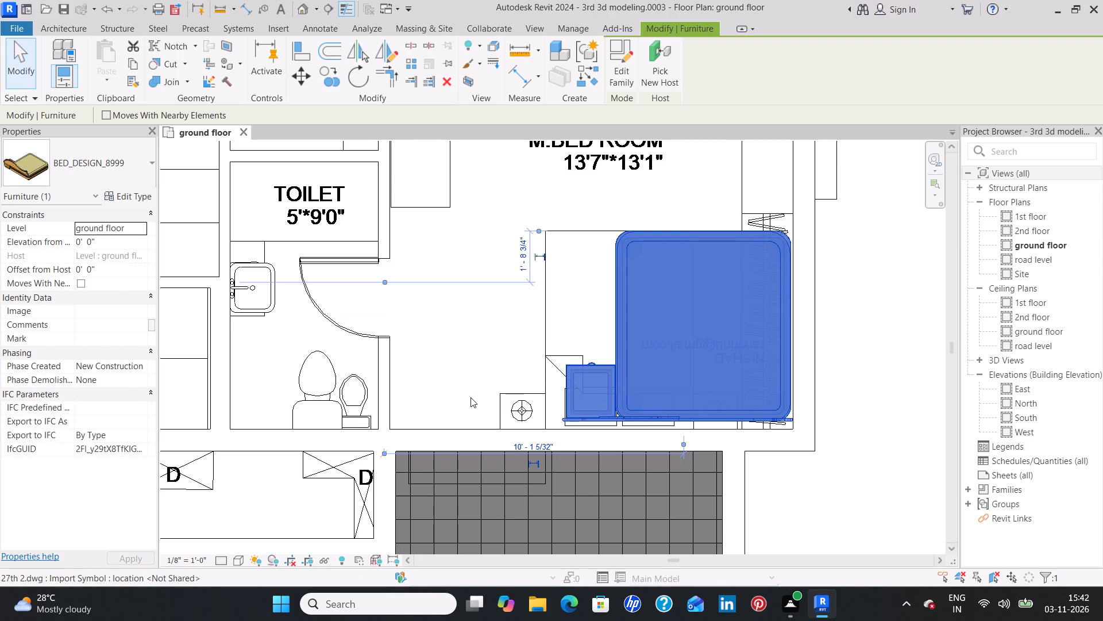
key(Left)
key(Left)
key(Left)
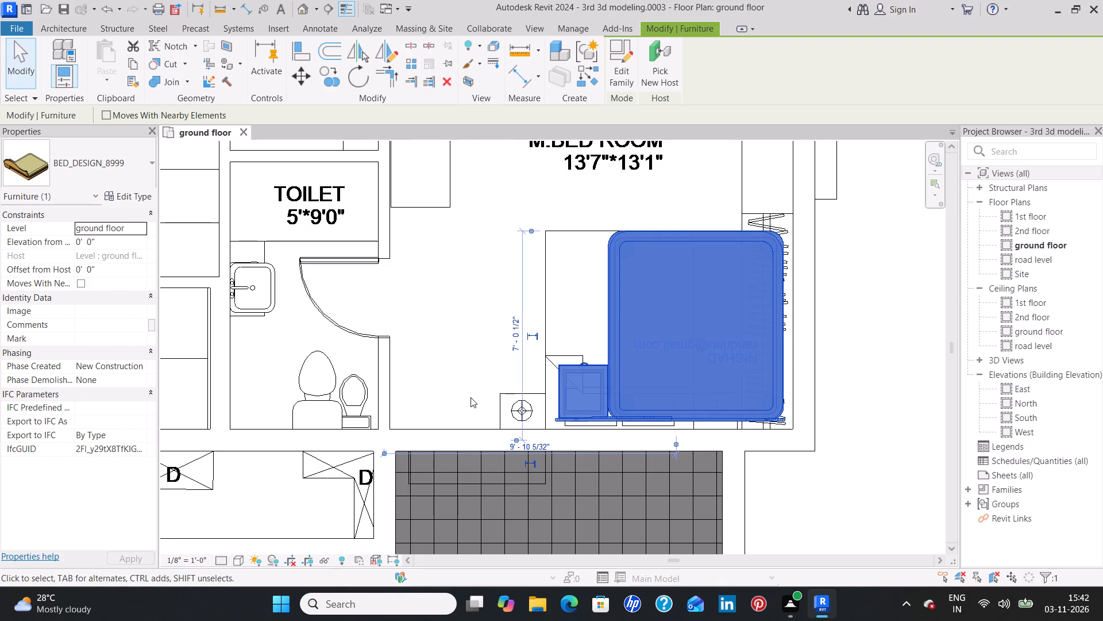
key(Left)
key(Left)
key(Left)
key(Left)
key(Left)
key(Left)
key(Left)
key(Left)
key(Left)
key(Left)
key(Left)
key(Left)
key(Left)
key(Left)
key(Left)
key(Left)
key(Left)
key(Left)
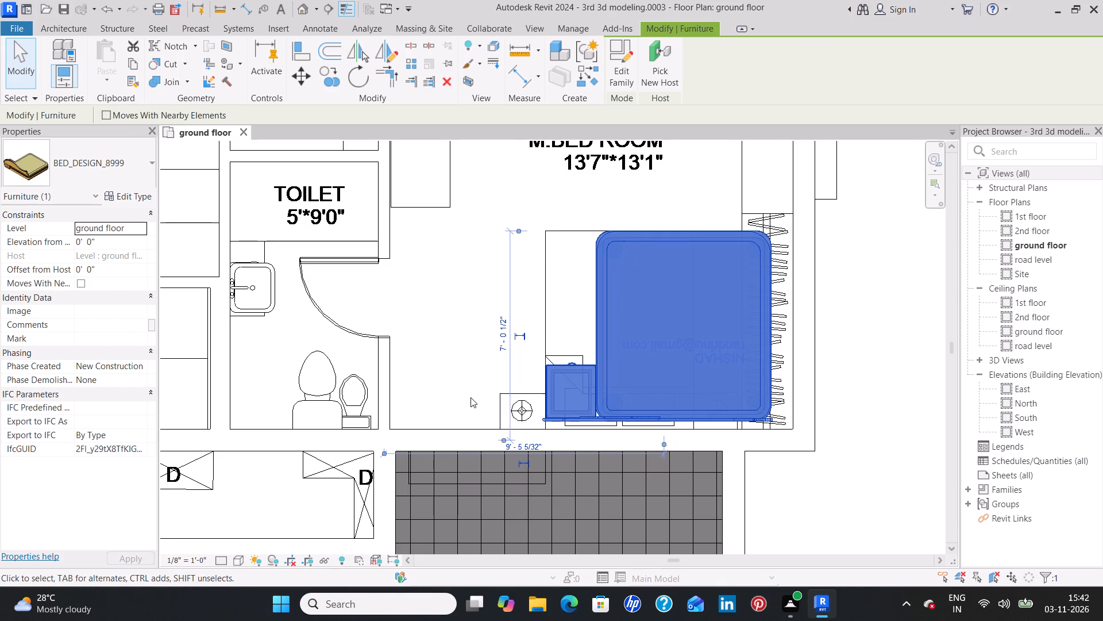
key(Left)
key(Left)
key(Left)
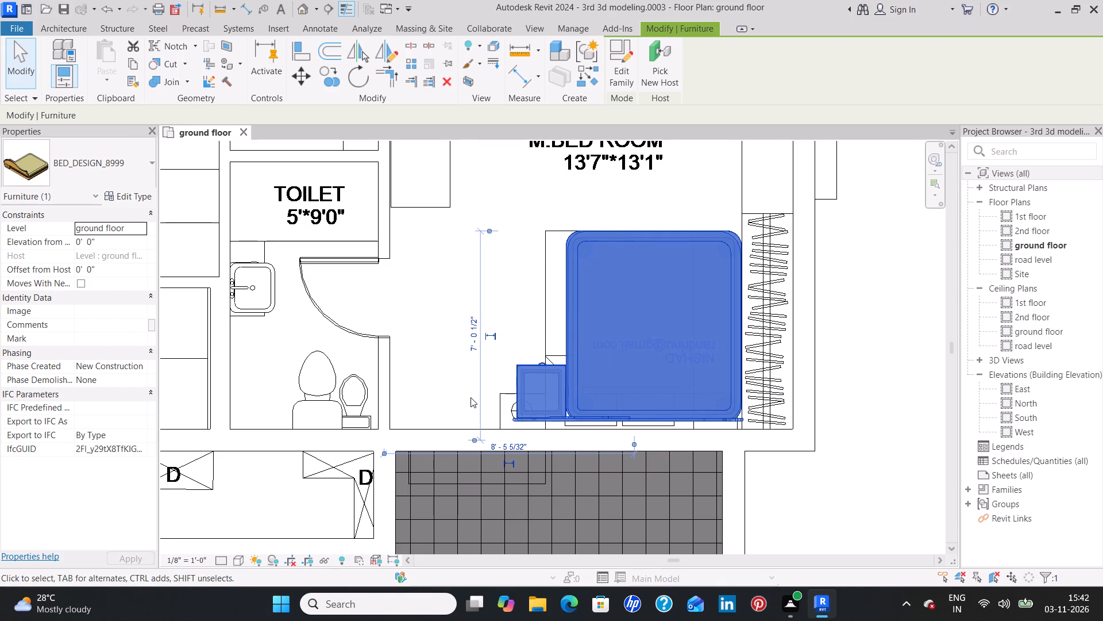
key(Left)
key(Left)
key(Left)
key(Left)
key(Left)
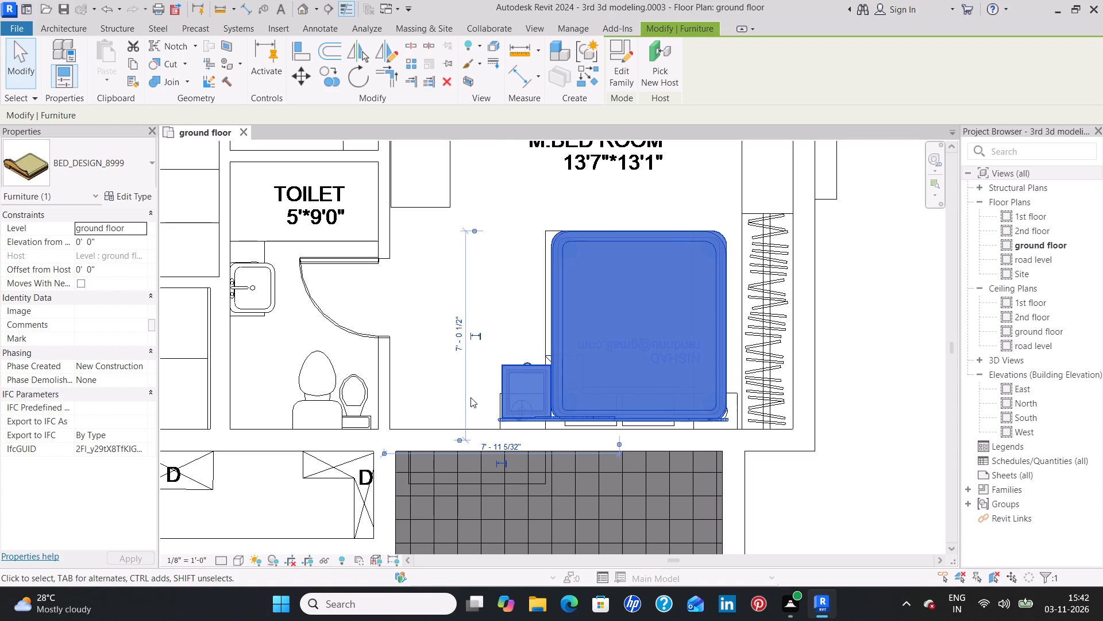
key(Left)
key(Left)
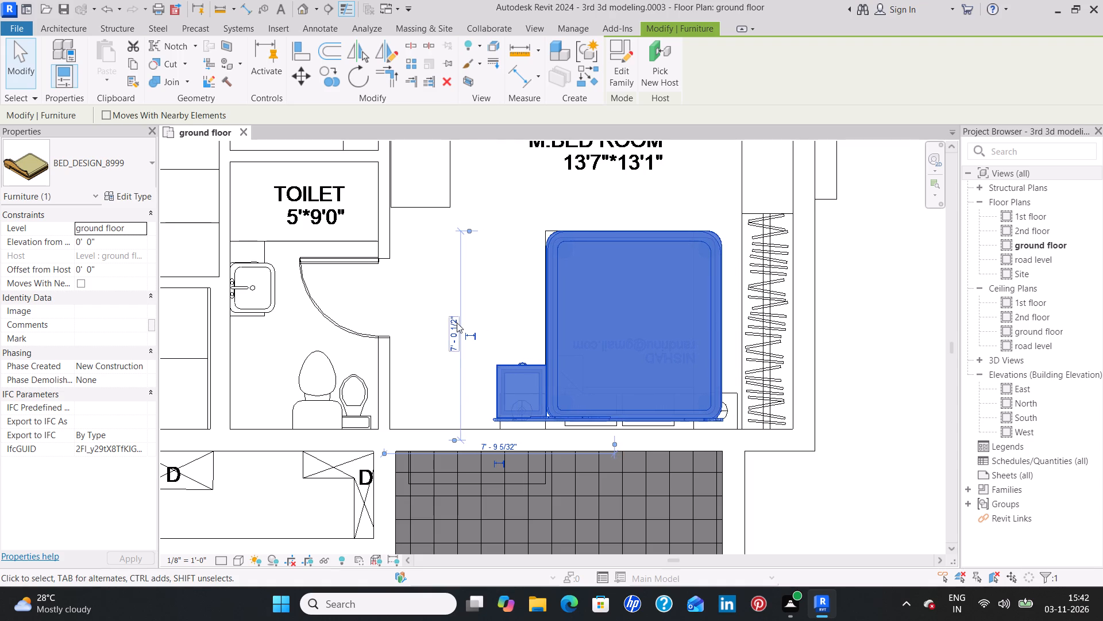
click(470, 313)
Create a similar Entertainment Center and place it over the drawn wardrobe in the southwest corner of entrance 10's 10'9"*15'6" bedroom.
scroll(470, 344, down, 3)
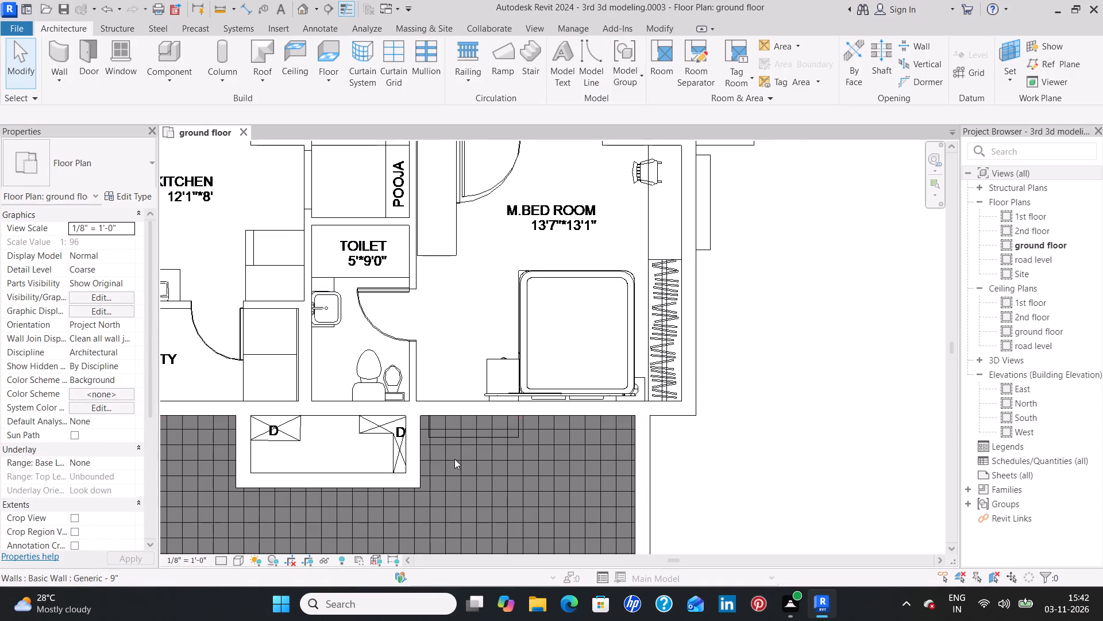
middle_drag(456, 458, 473, 371)
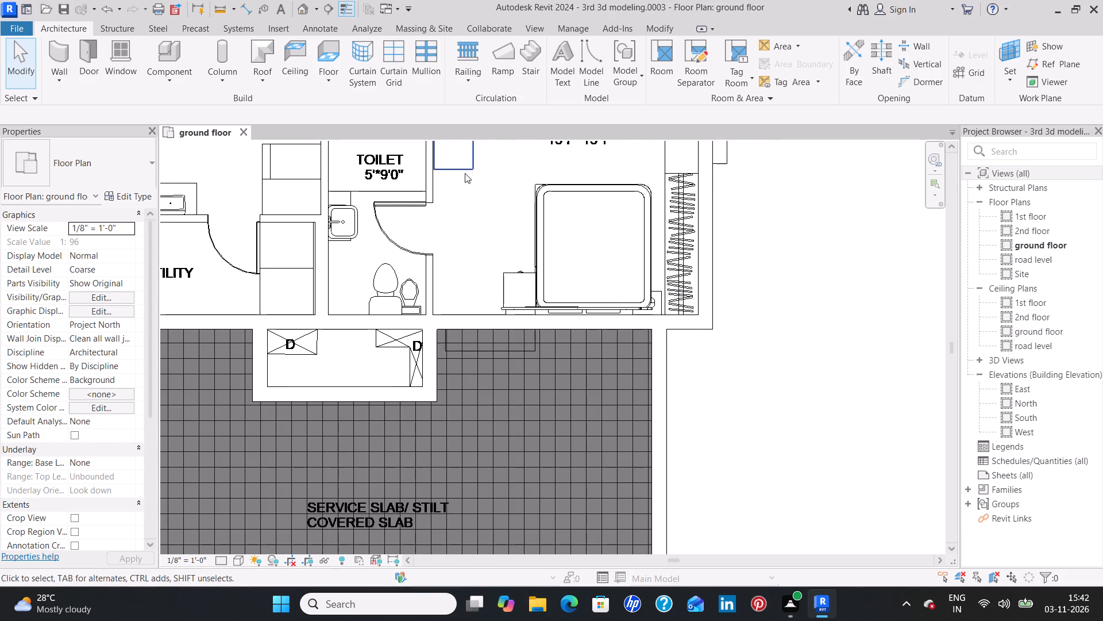
click(465, 166)
text(cs)
scroll(263, 300, down, 3)
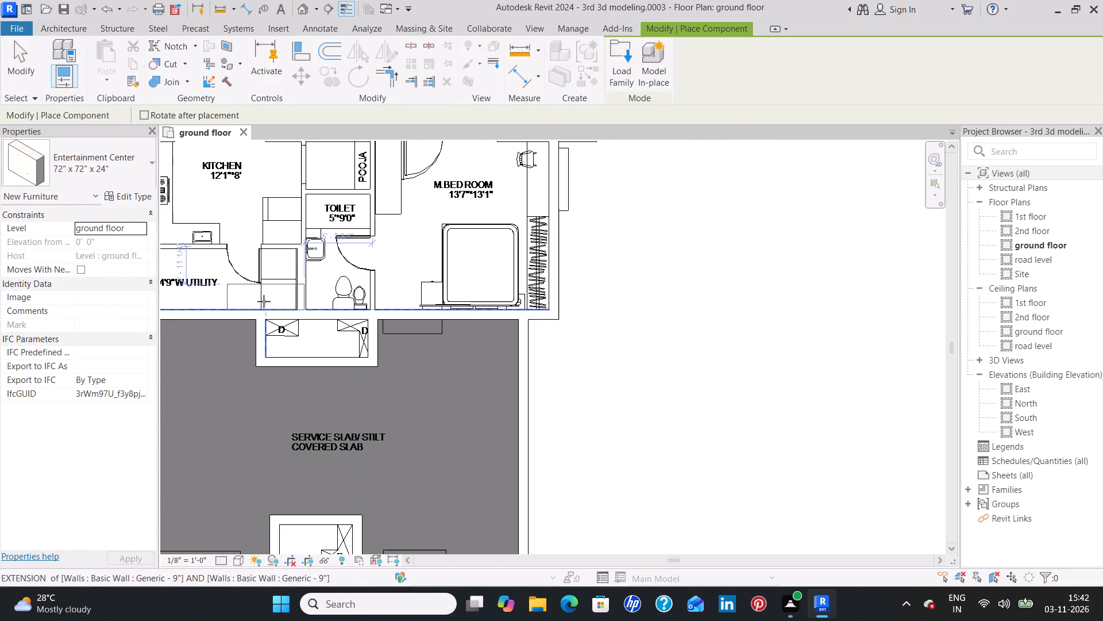
scroll(254, 257, down, 1)
middle_drag(254, 257, 464, 297)
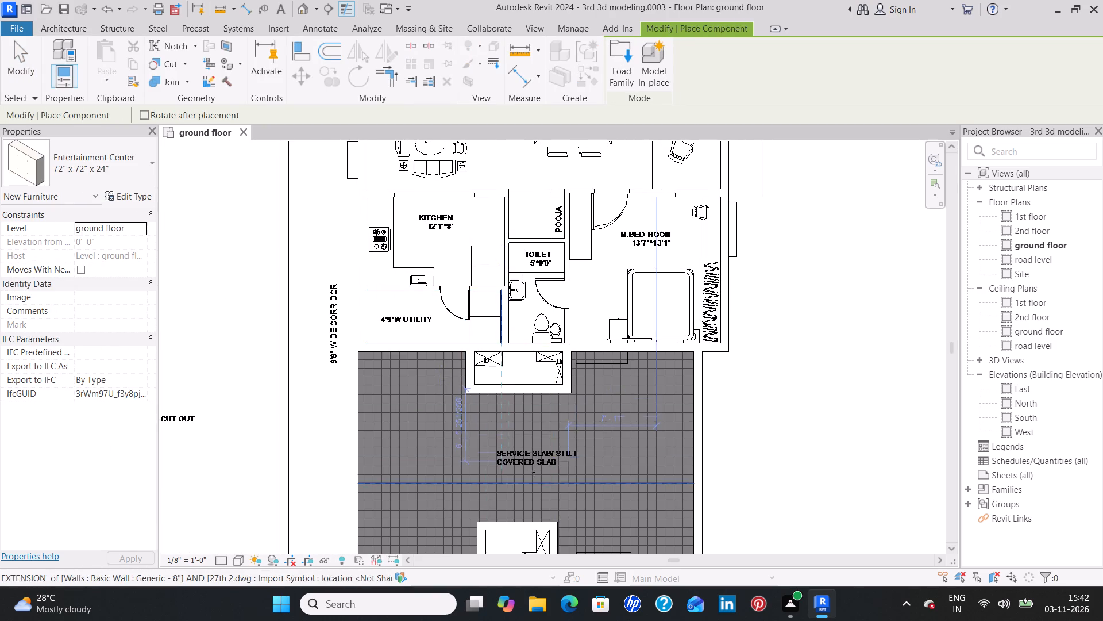
middle_drag(534, 471, 495, 256)
middle_drag(572, 424, 505, 240)
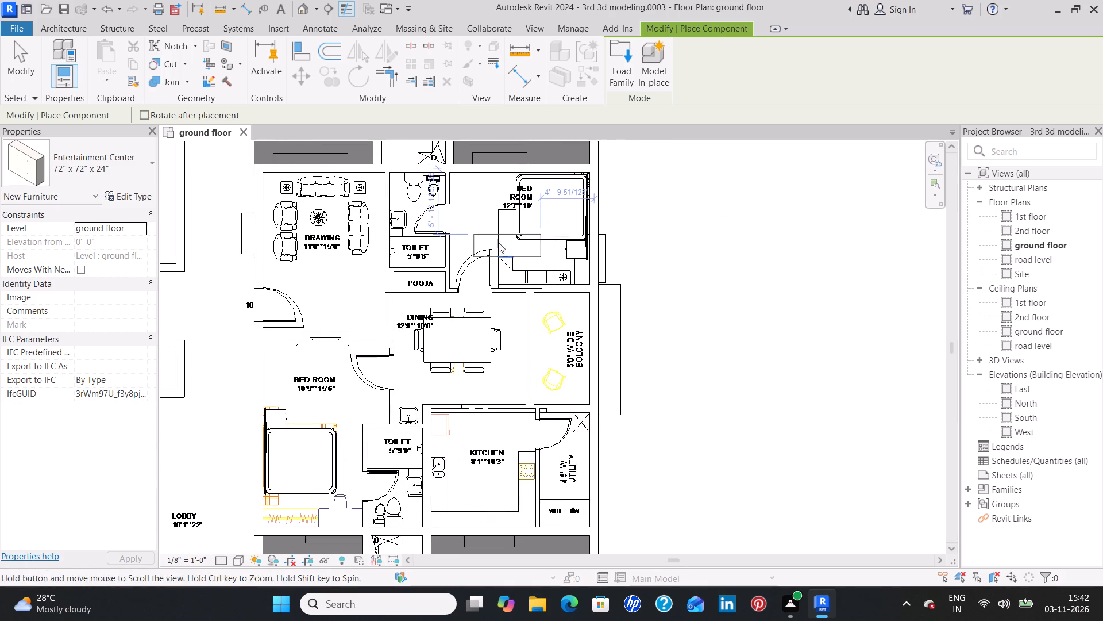
middle_drag(341, 485, 402, 336)
scroll(366, 375, up, 2)
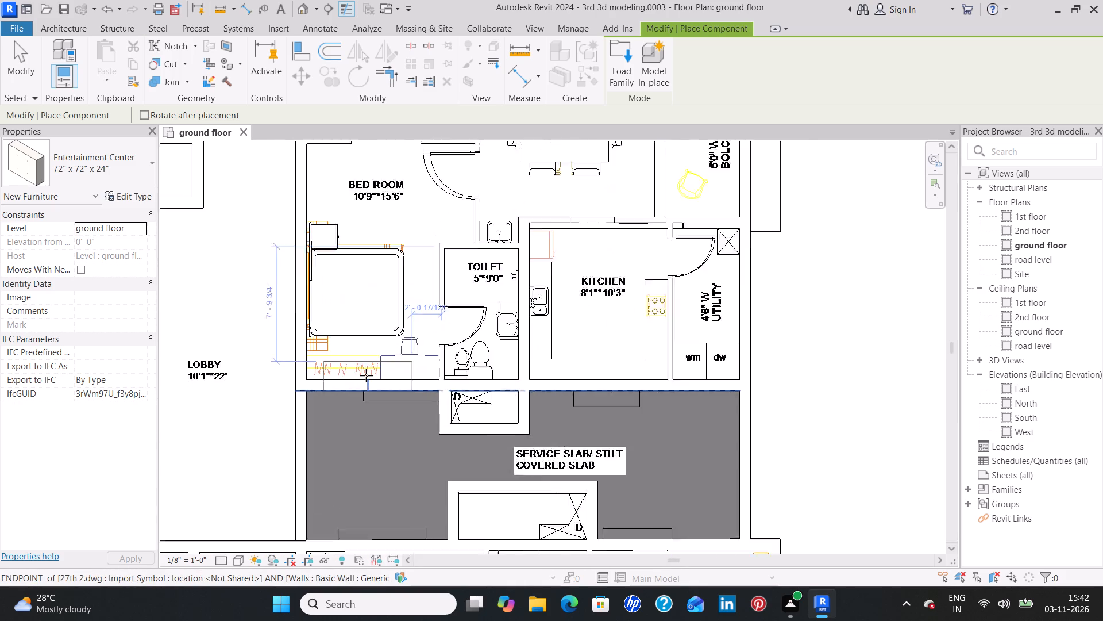
scroll(366, 375, up, 1)
scroll(366, 374, down, 2)
middle_drag(379, 240, 379, 323)
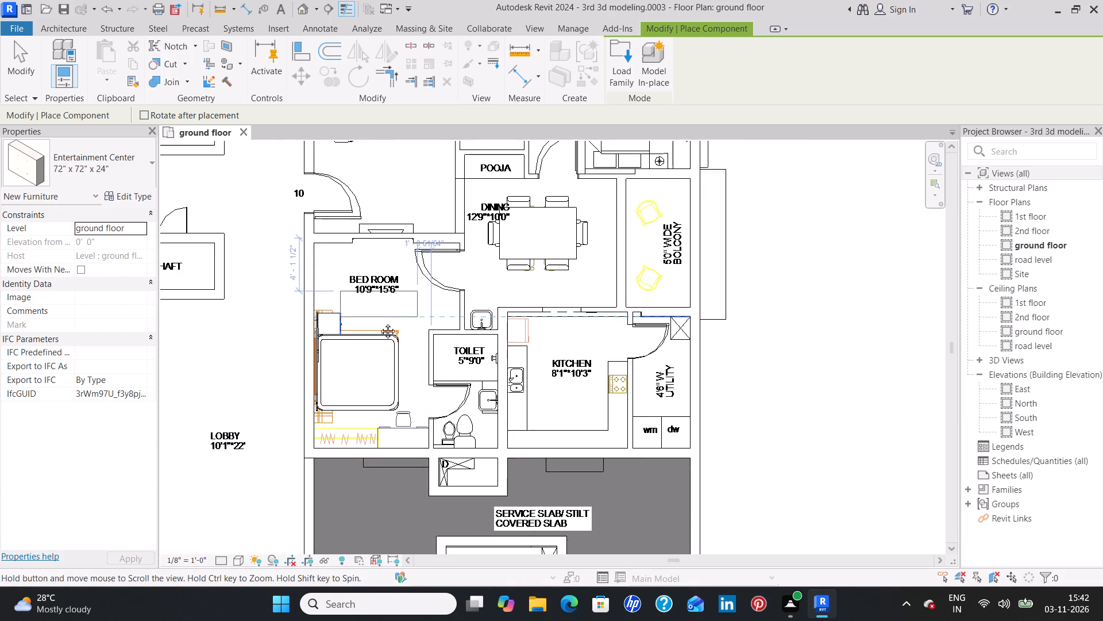
middle_drag(379, 323, 382, 345)
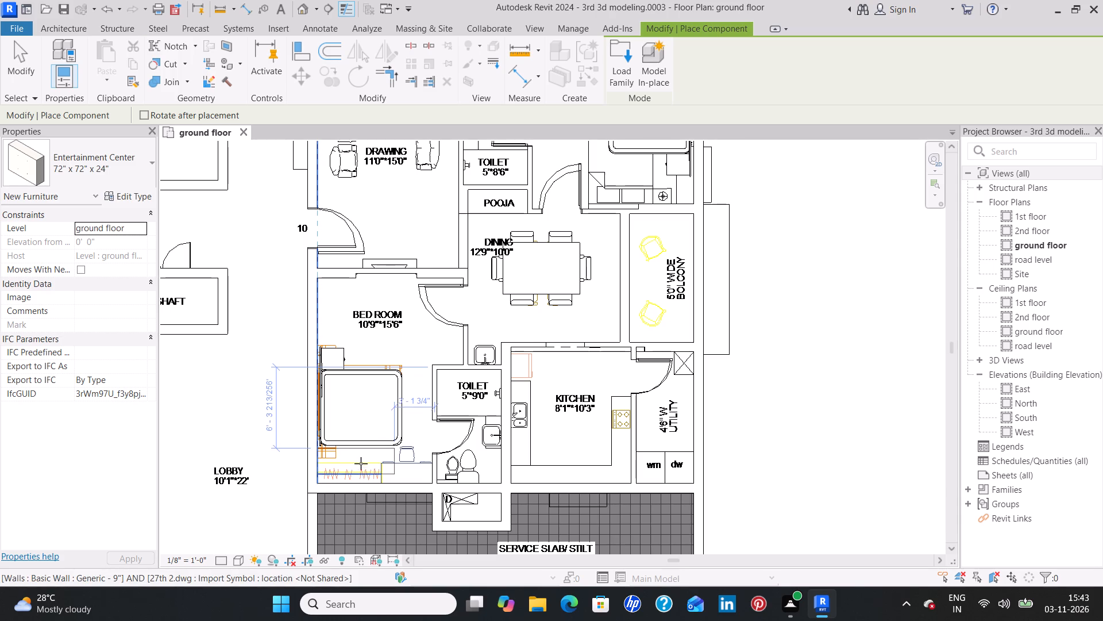
middle_drag(369, 440, 368, 357)
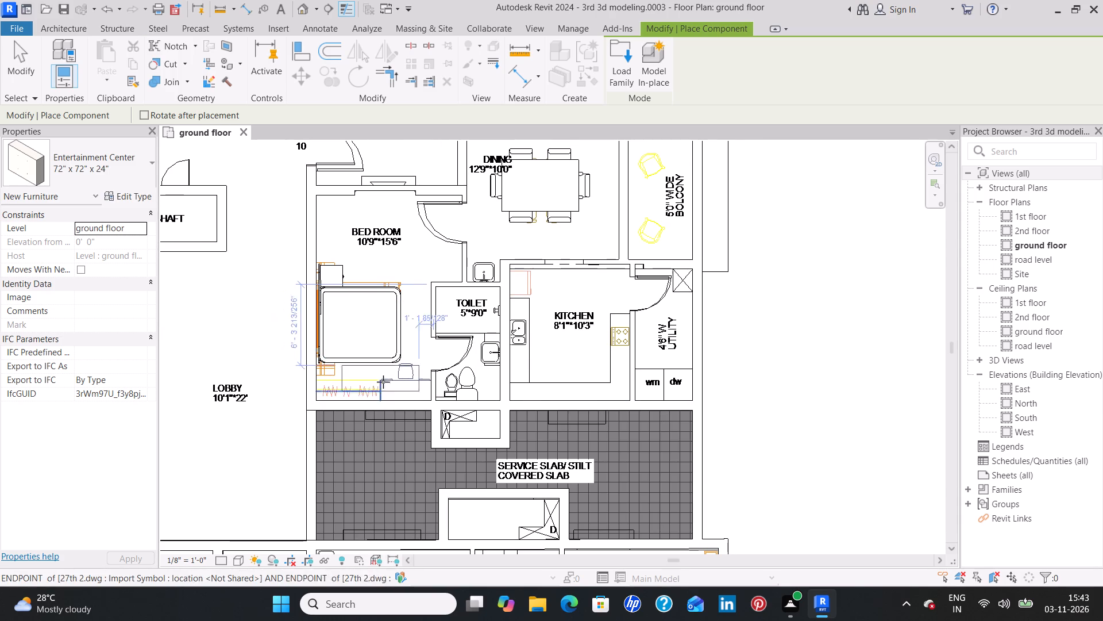
click(360, 388)
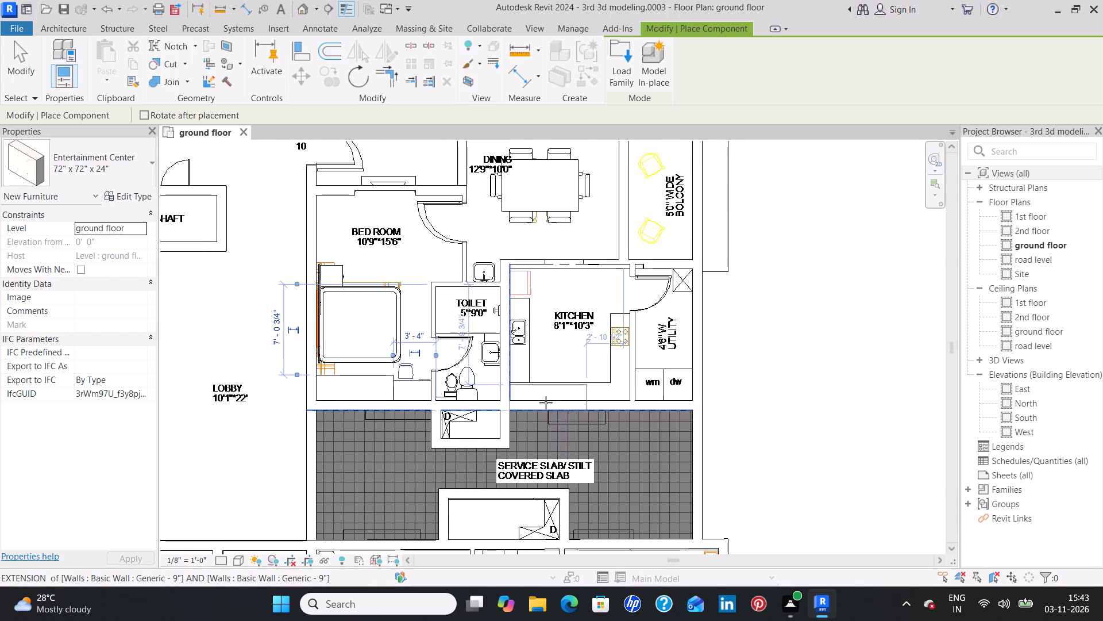
Place the Entertainment Center against the north wall in the northwest corner of entrance 10's 12'7"*10' bedroom.
scroll(564, 377, down, 2)
middle_drag(591, 267, 573, 289)
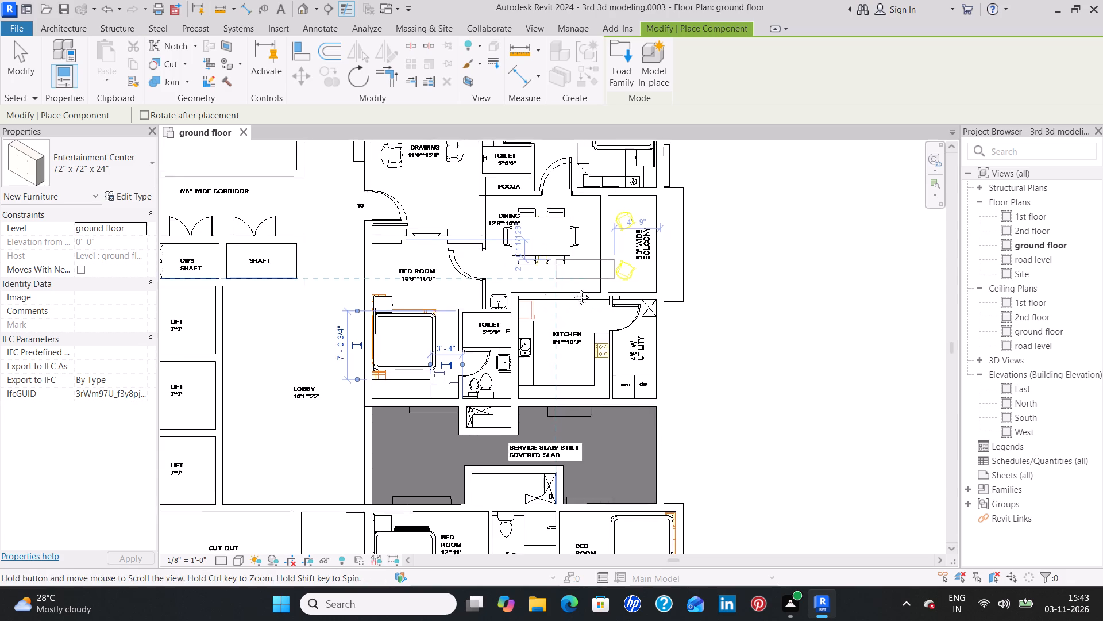
middle_drag(573, 289, 499, 445)
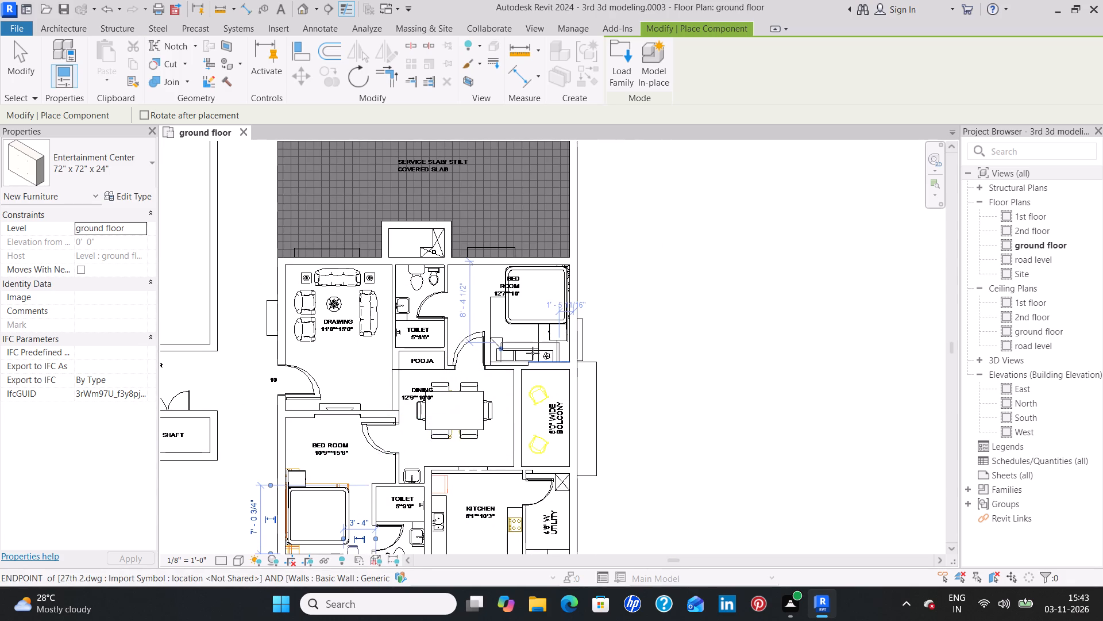
scroll(533, 353, up, 5)
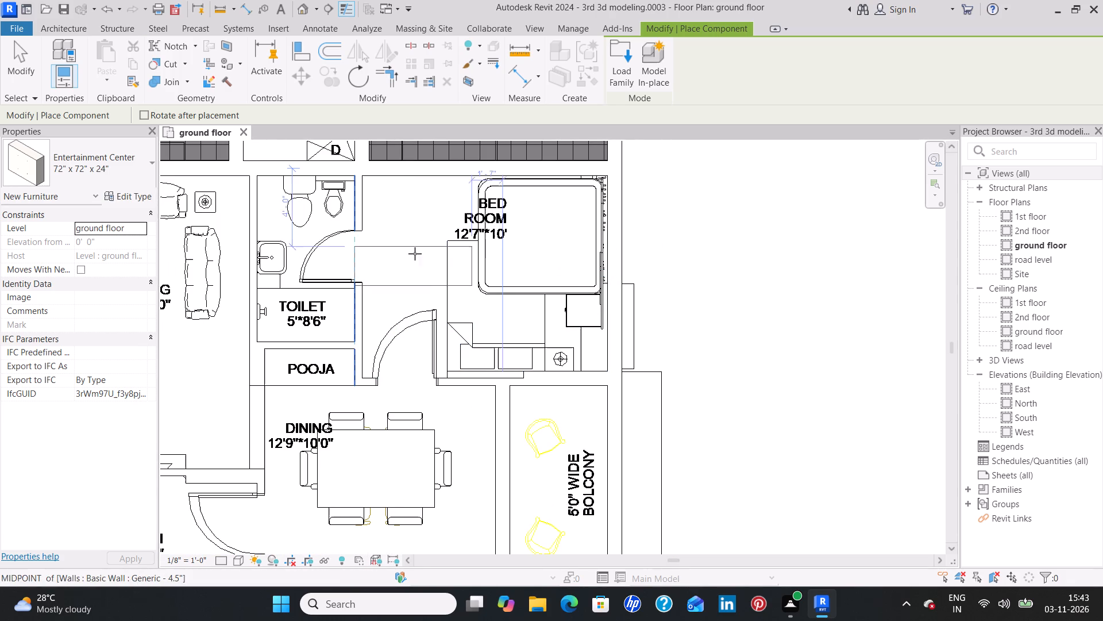
click(421, 195)
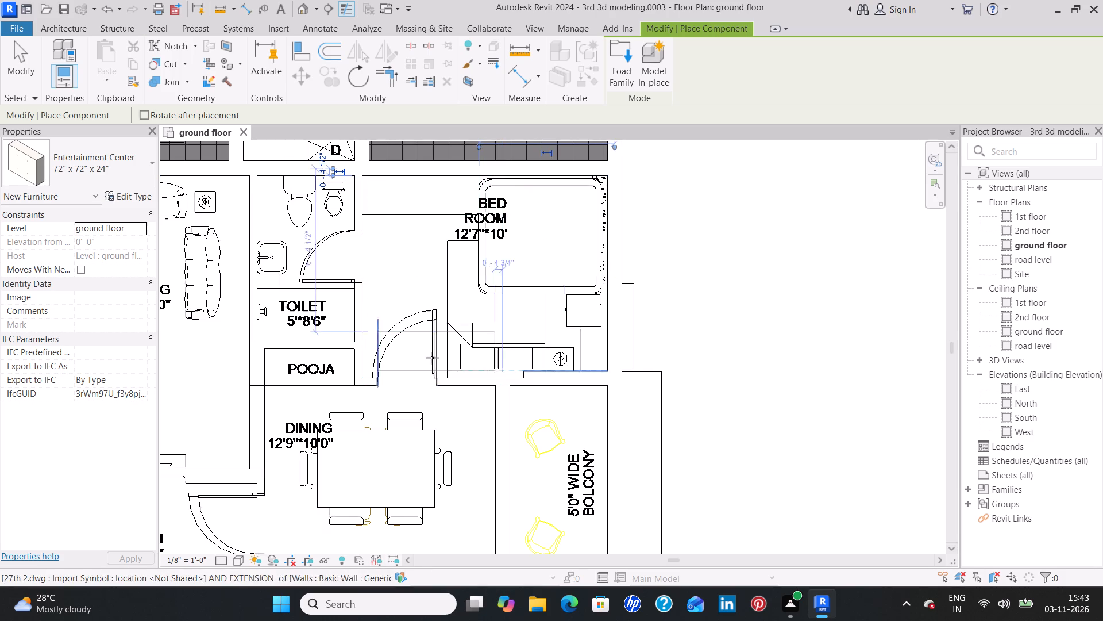
key(Escape)
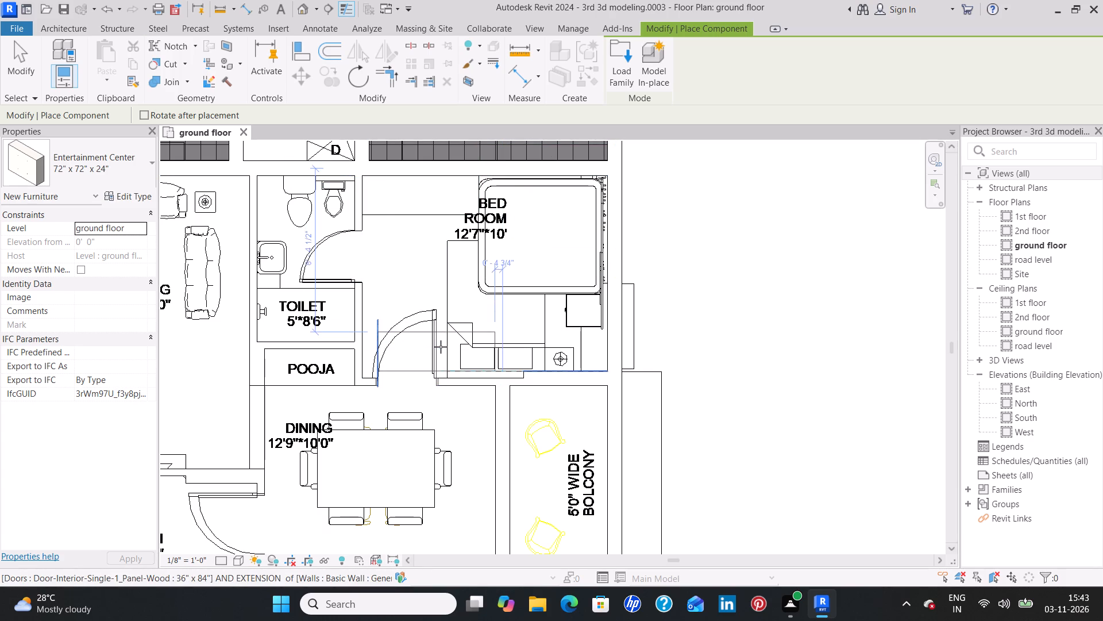
key(Escape)
Nudge the bed in the 12'7"*10' bedroom about 2'-0" south, away from the north wall.
click(524, 292)
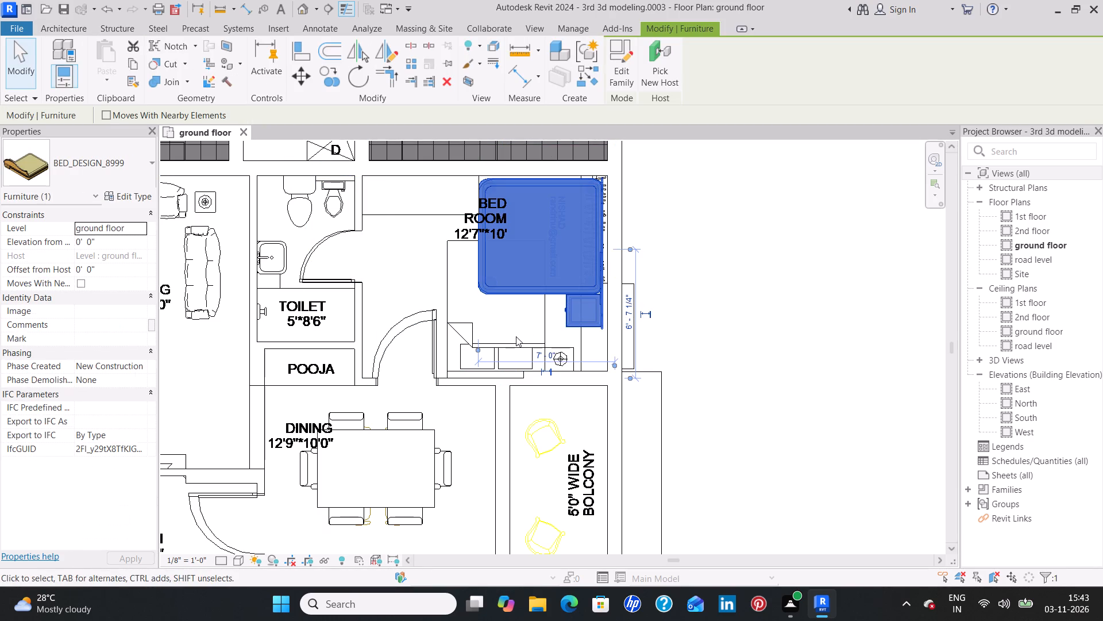
key(Down)
key(Down)
key(Down)
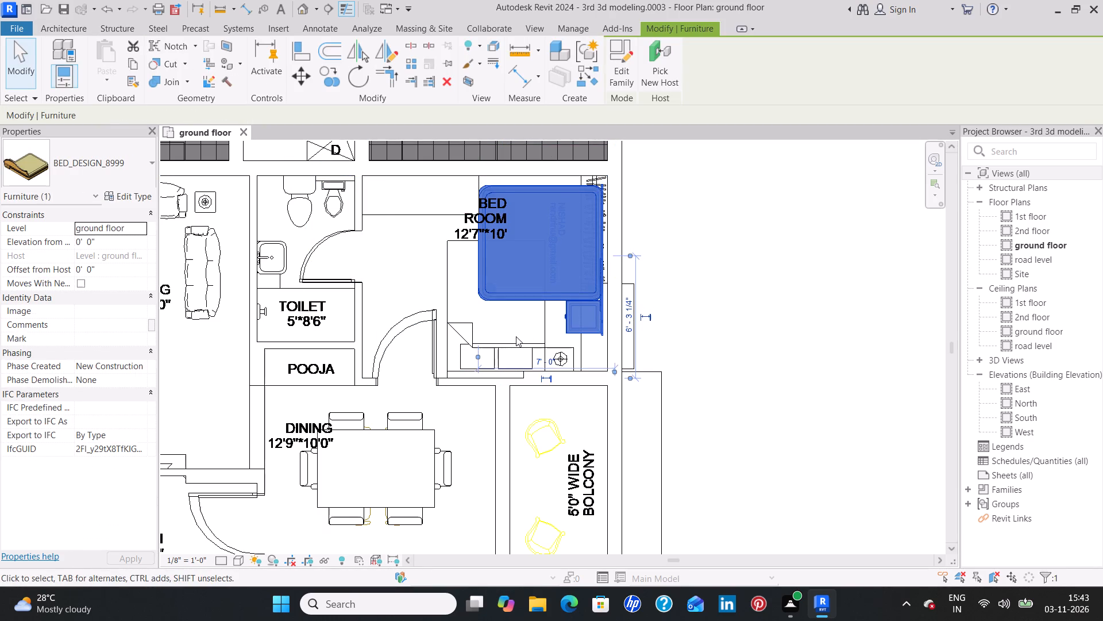
key(Down)
key(Down)
key(Down)
key(Down)
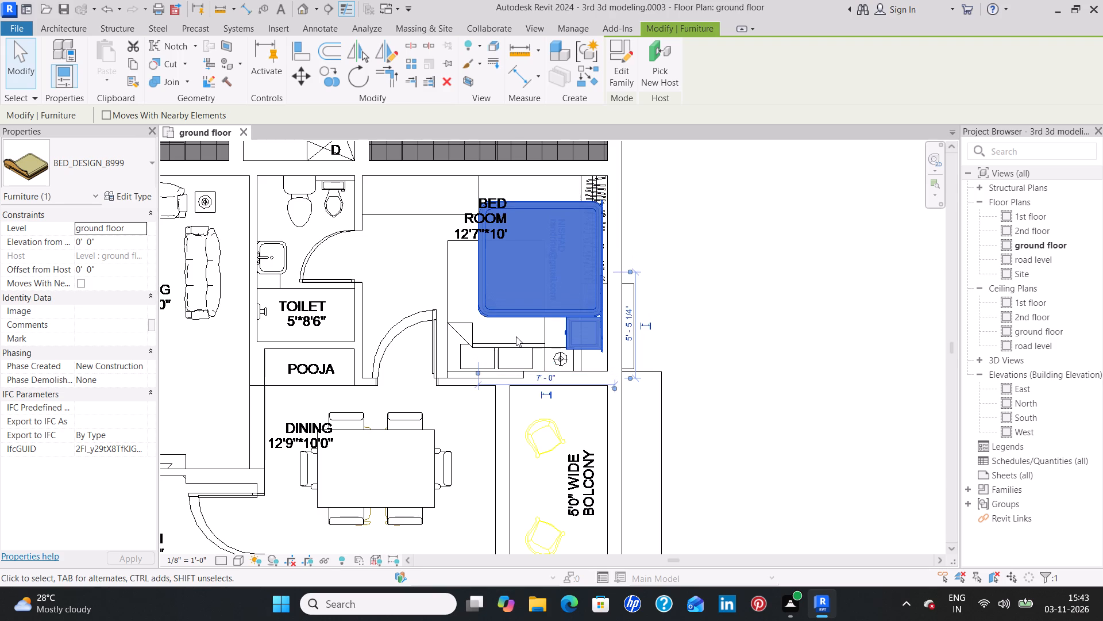
key(Down)
key(Down)
key(Down)
key(Down)
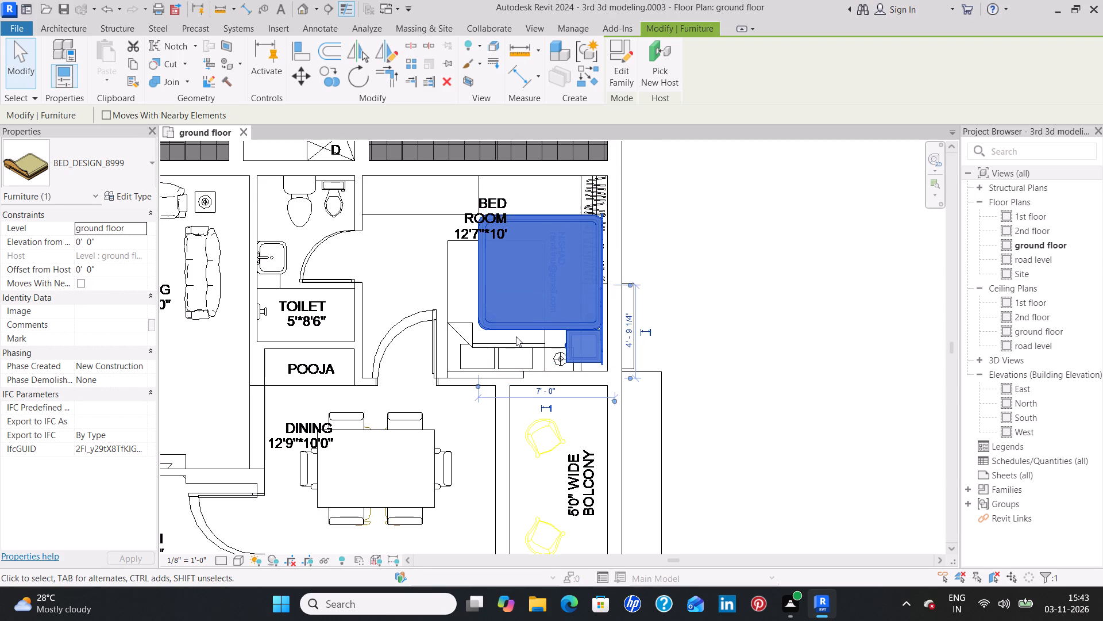
key(Down)
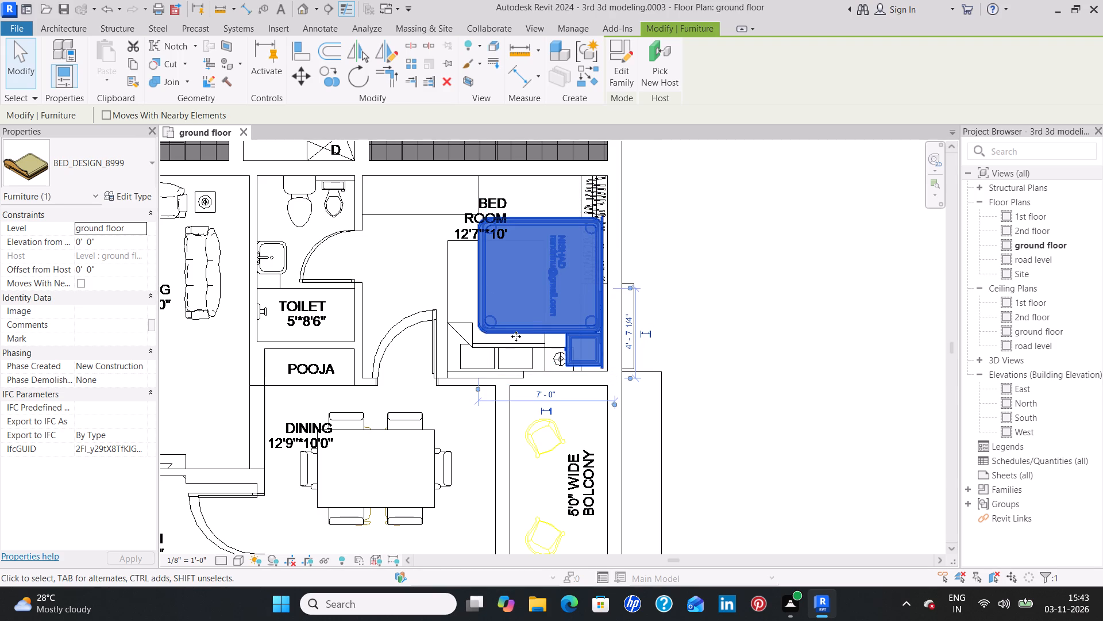
click(446, 294)
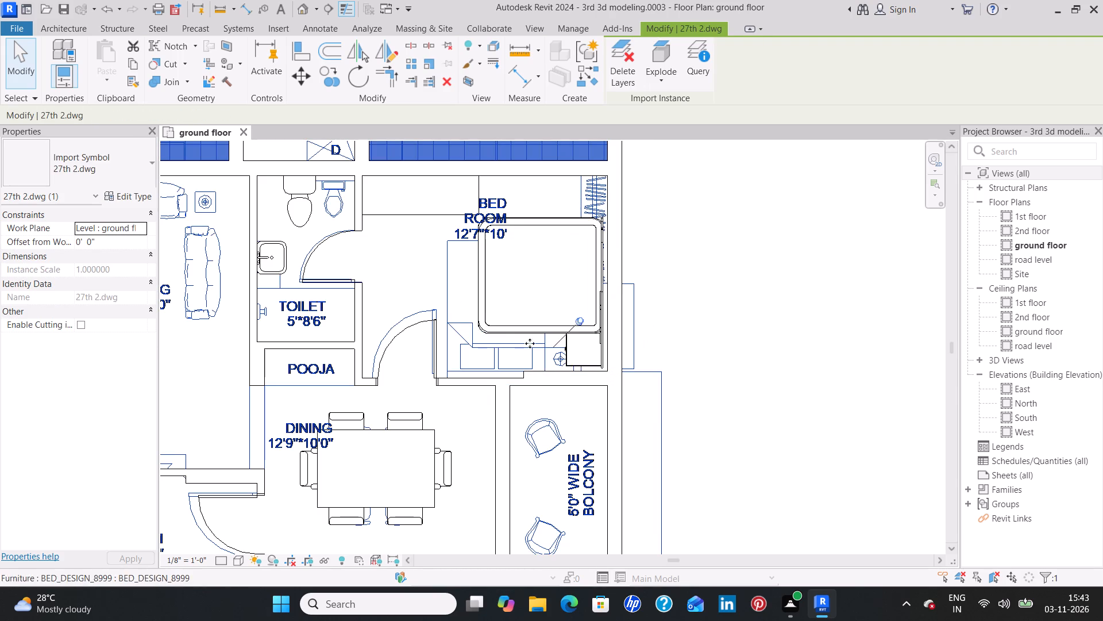
click(547, 331)
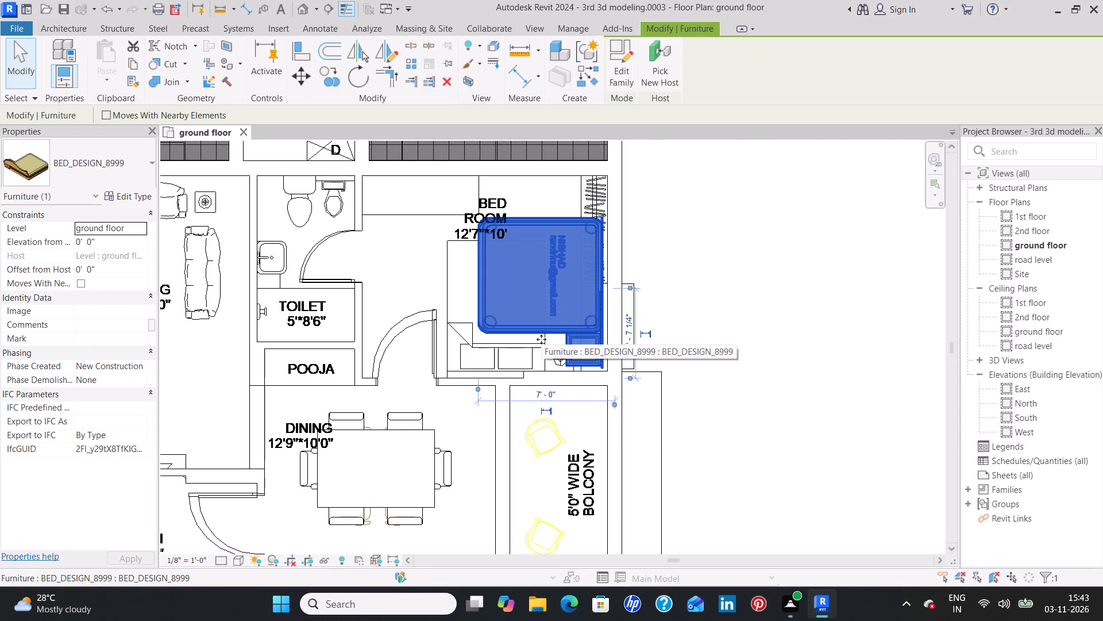
key(Down)
key(Up)
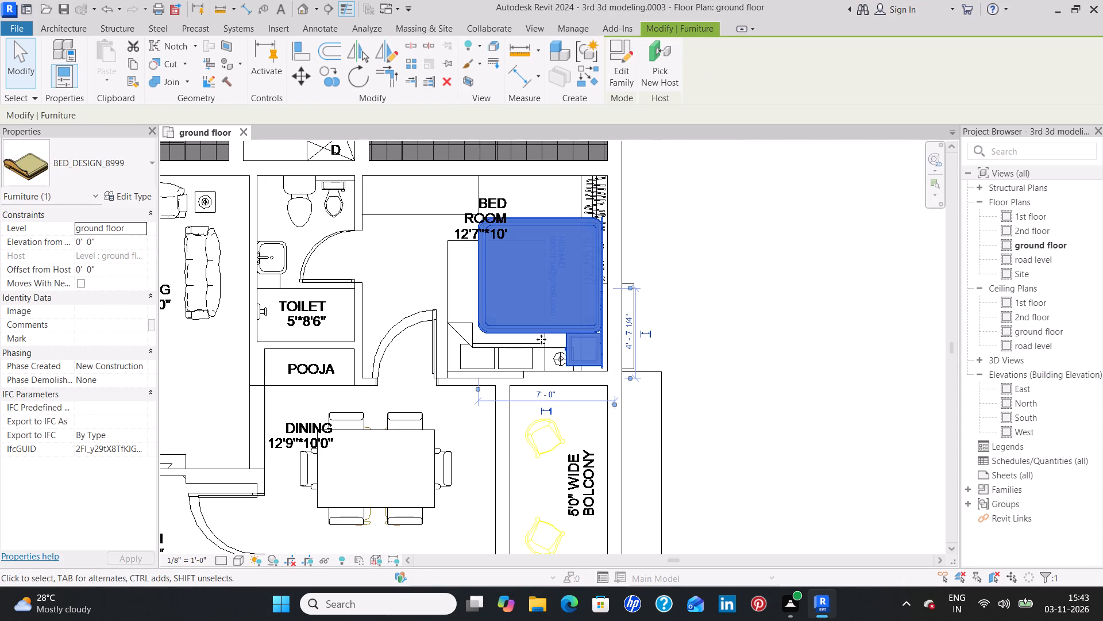
click(403, 306)
Create a similar Entertainment Center and place it over the drawn wardrobe in the southeast corner of entrance 1's eastern 12'*11' bedroom.
click(406, 215)
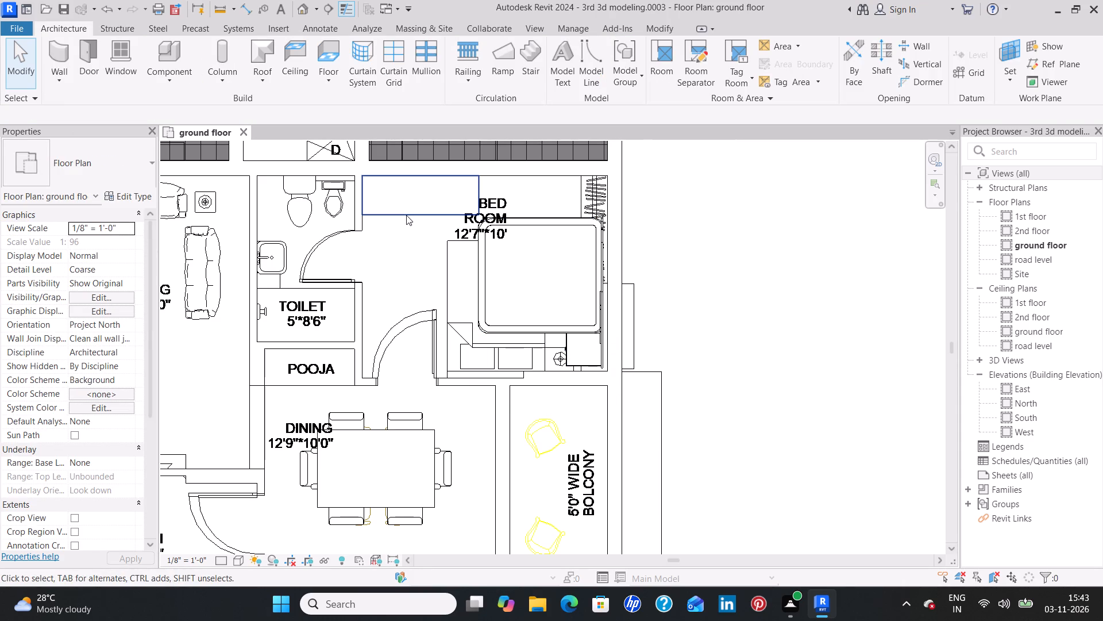
text(cs)
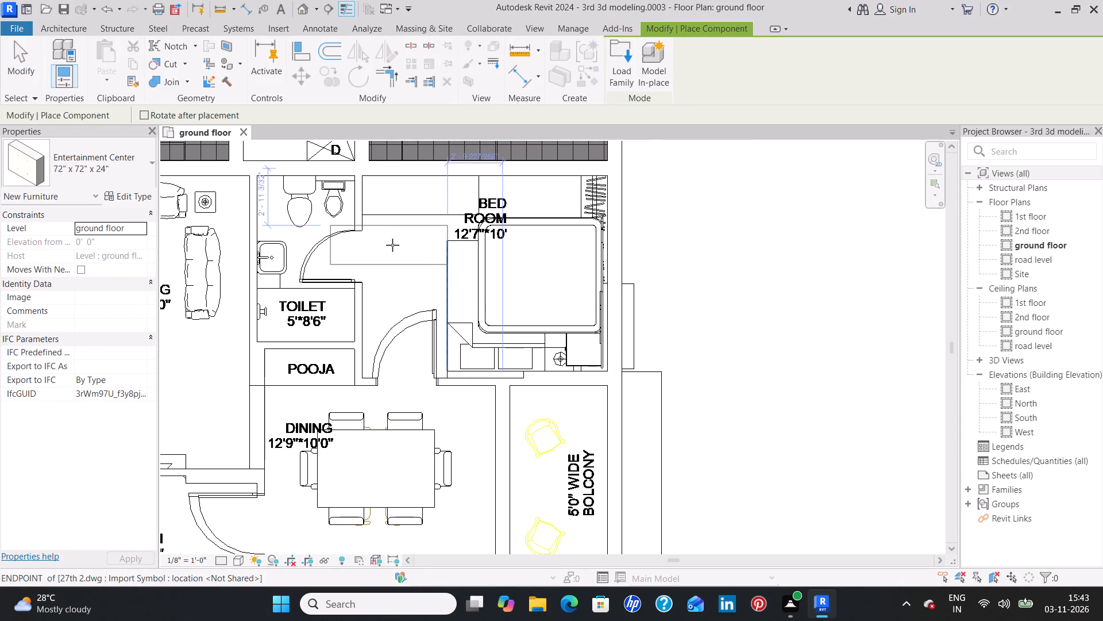
scroll(483, 318, down, 2)
scroll(477, 450, down, 3)
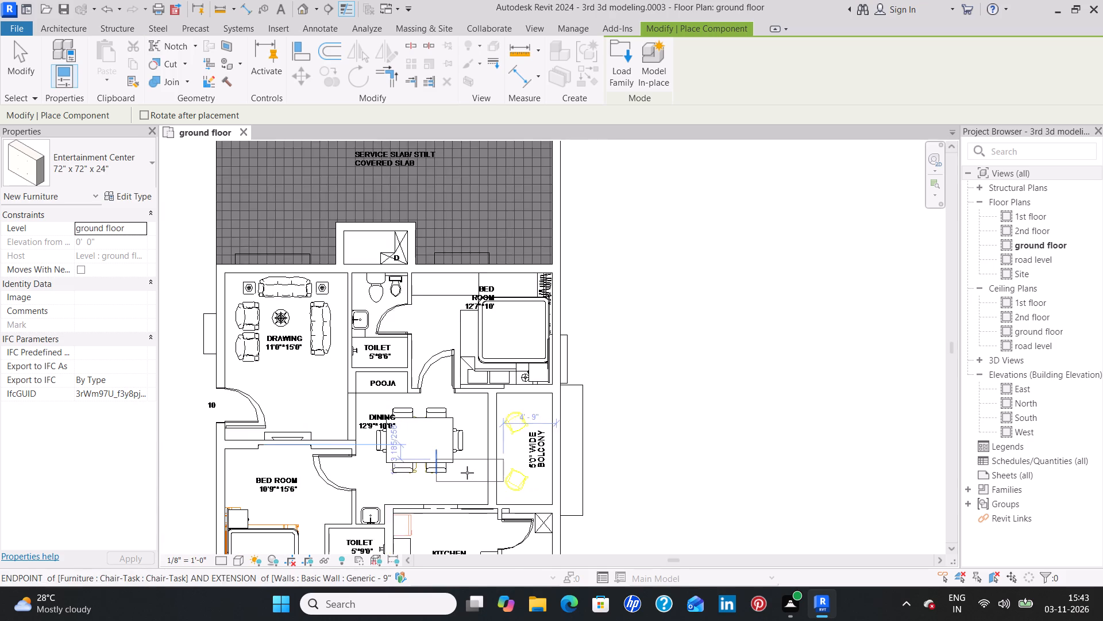
scroll(467, 473, down, 1)
middle_drag(449, 450, 408, 185)
middle_drag(406, 464, 406, 455)
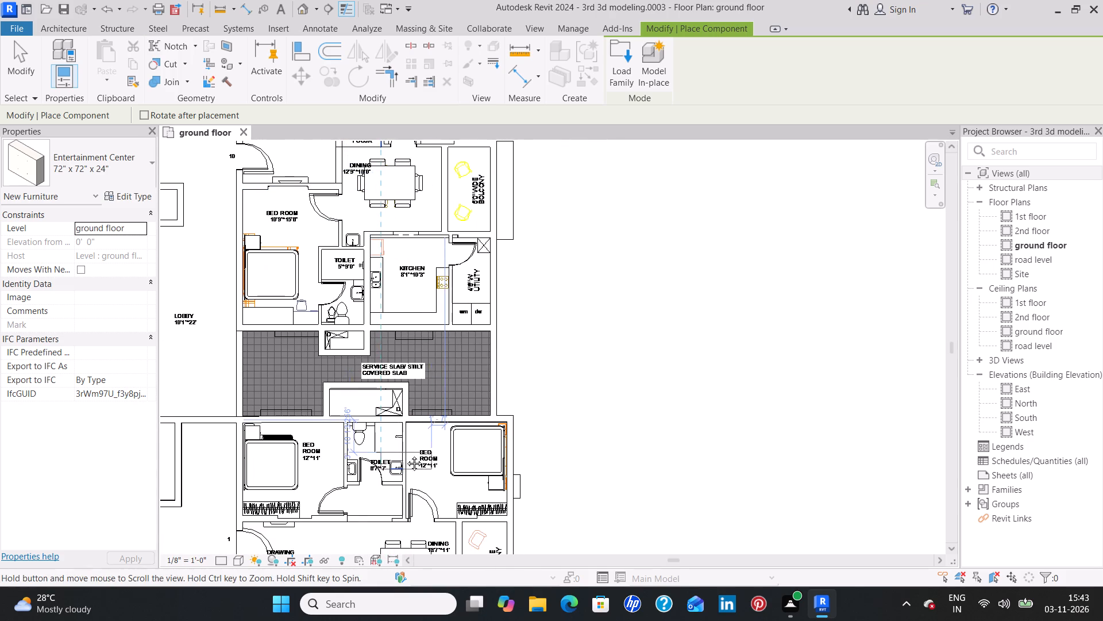
middle_drag(406, 455, 400, 357)
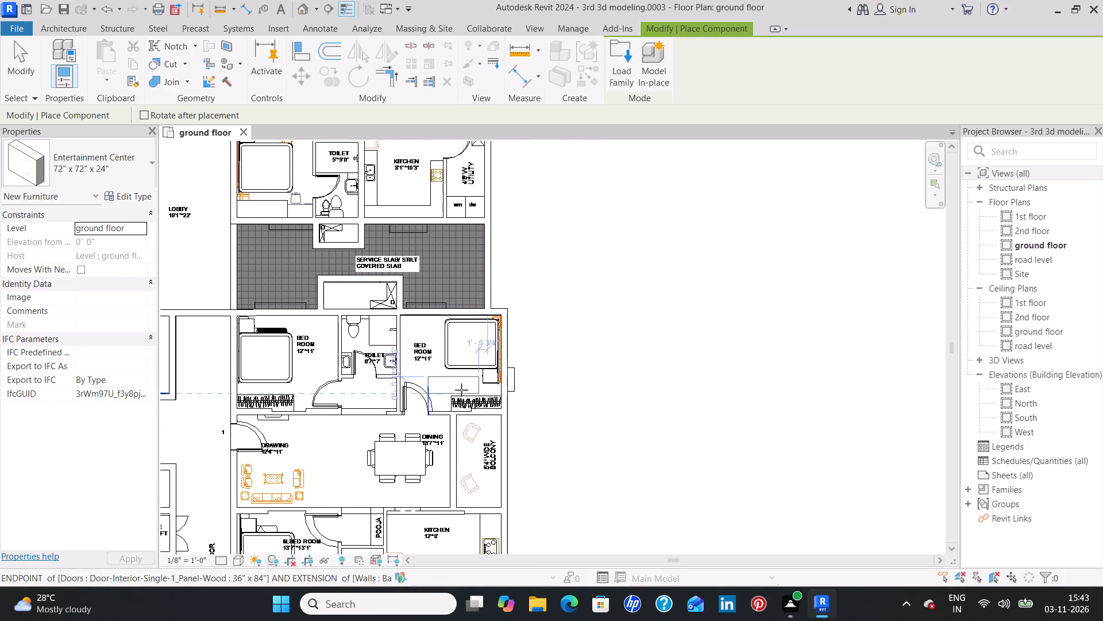
scroll(473, 392, up, 4)
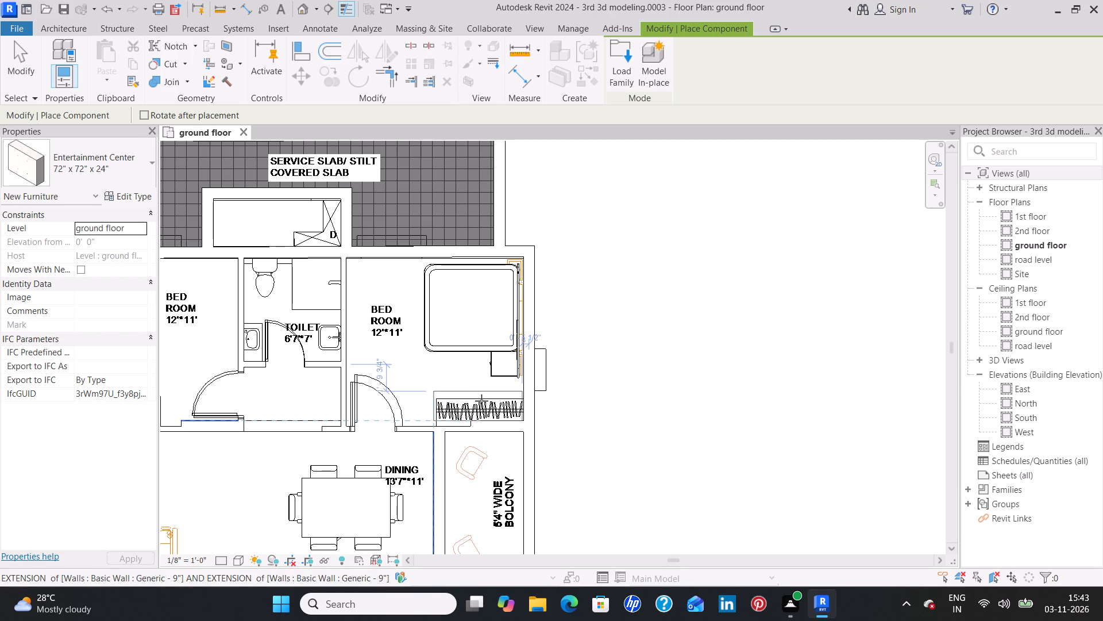
click(485, 400)
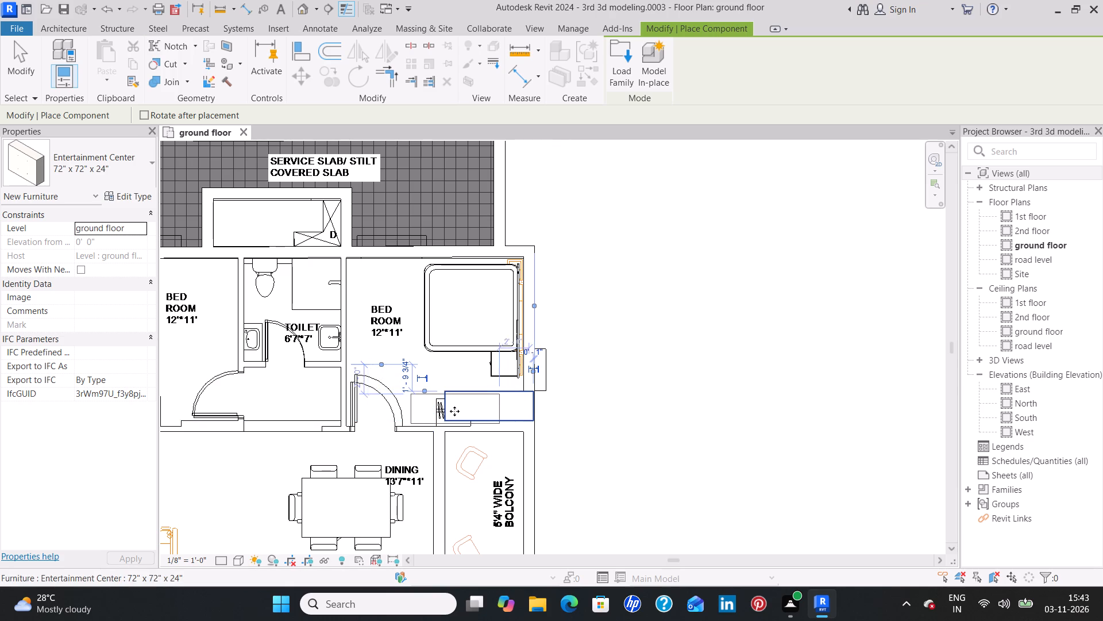
key(Escape)
key(Escape)
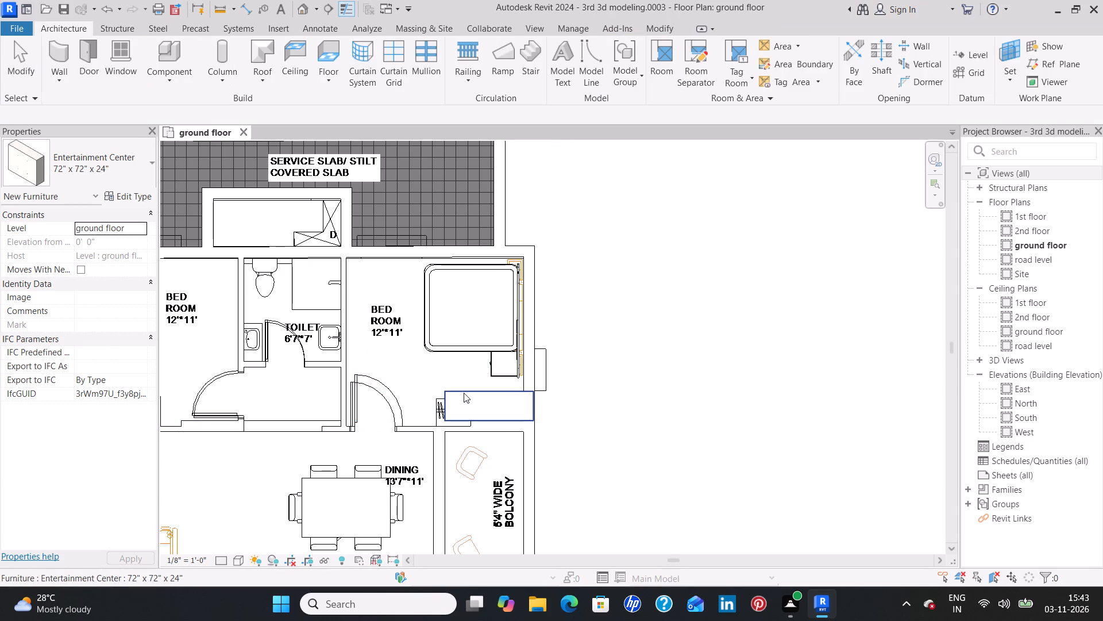
Nudge this Entertainment Center about 8" west so its east end sits flush with the east wall's inner face.
click(461, 392)
scroll(479, 402, up, 4)
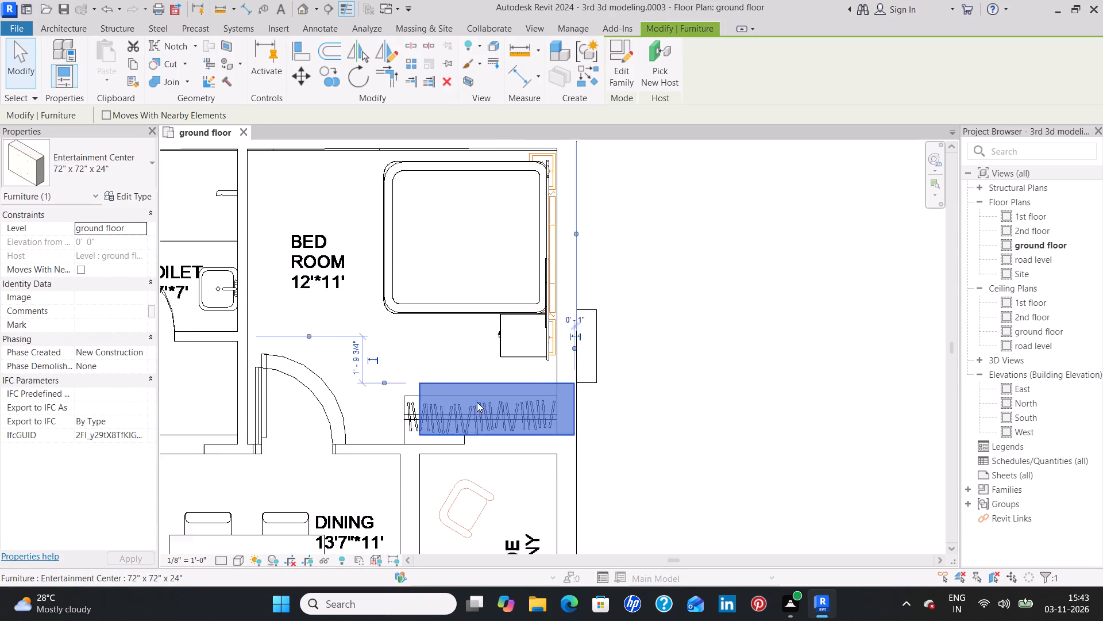
scroll(477, 402, up, 3)
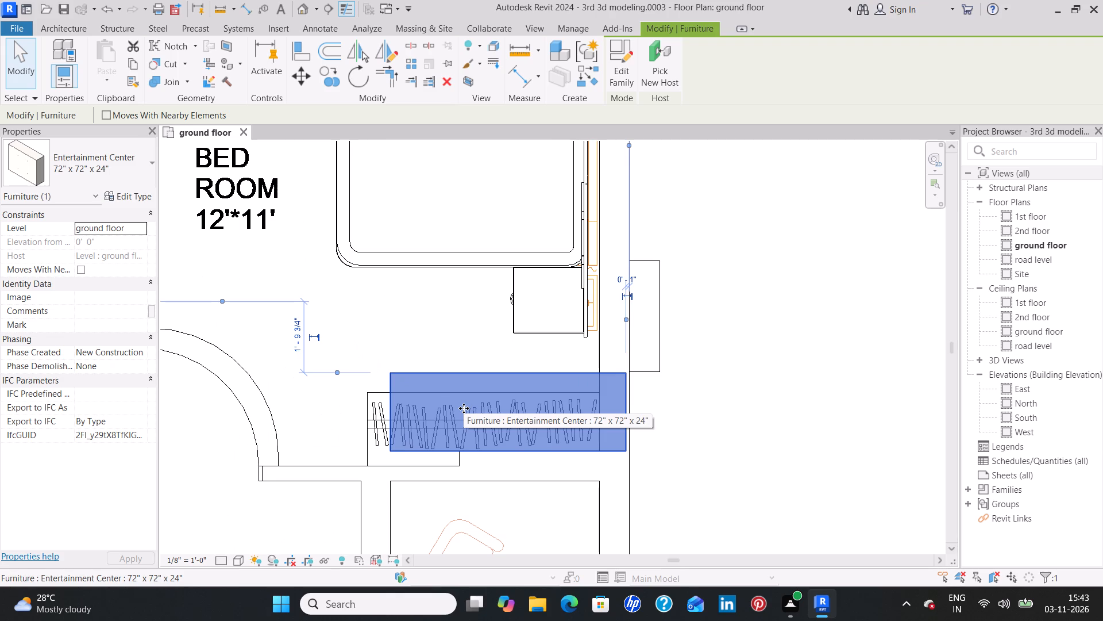
key(Left)
key(Left)
key(Left)
key(Left)
key(Left)
key(Left)
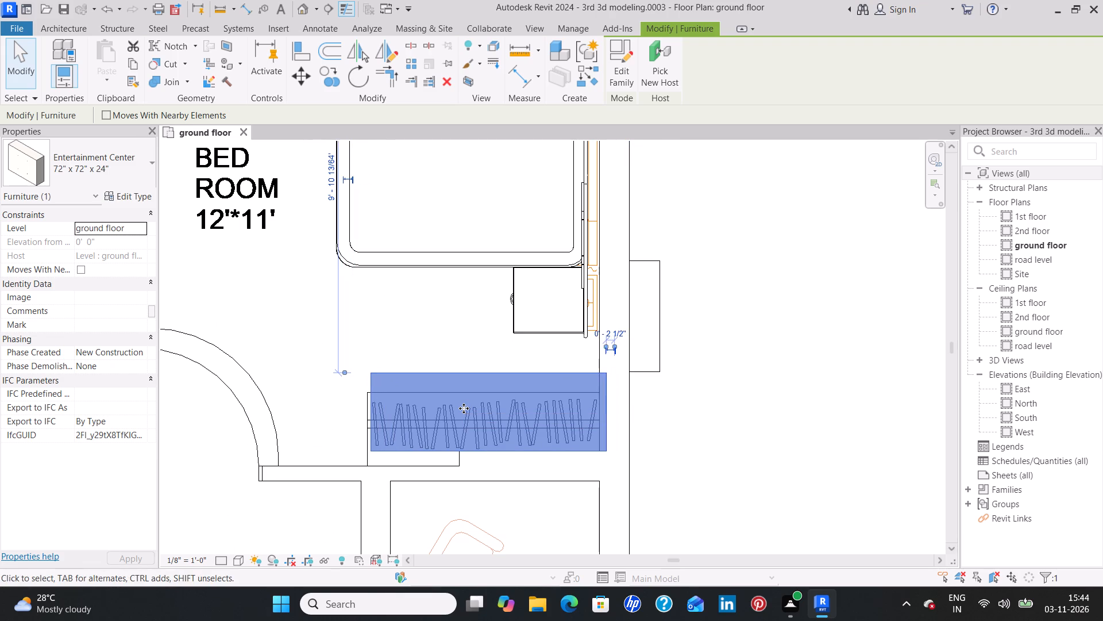
key(Left)
key(Left)
key(Left)
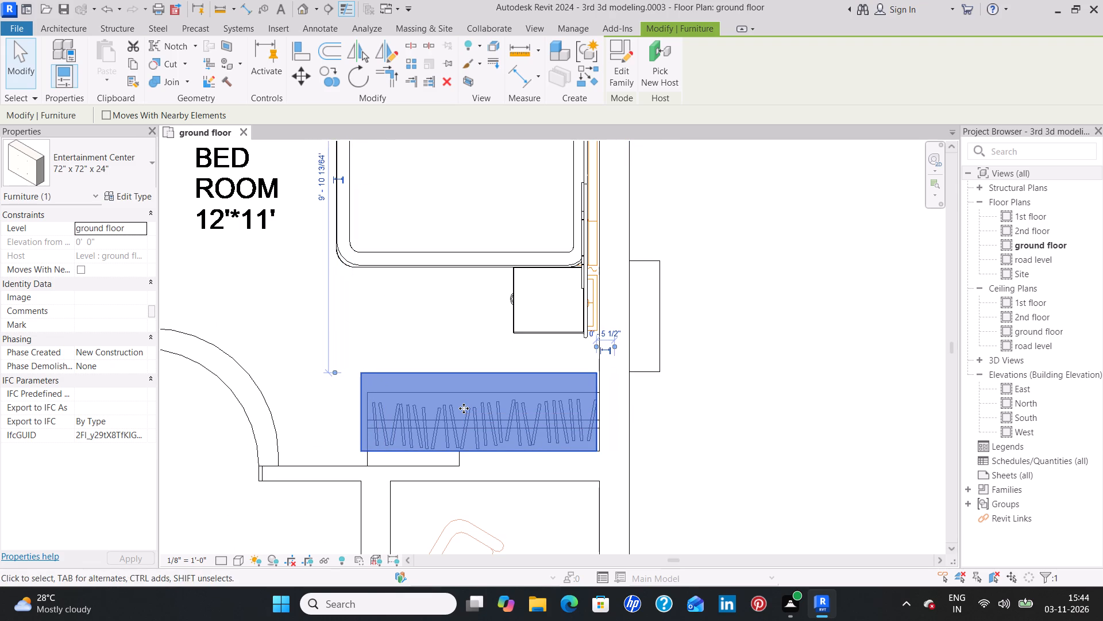
key(0)
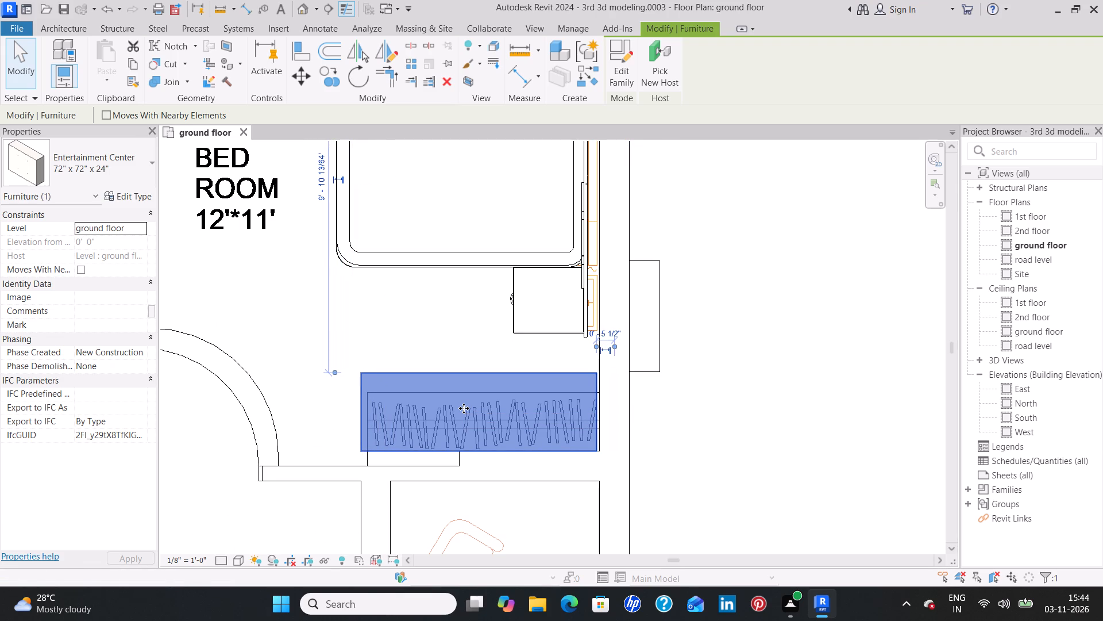
key(Right)
key(Up)
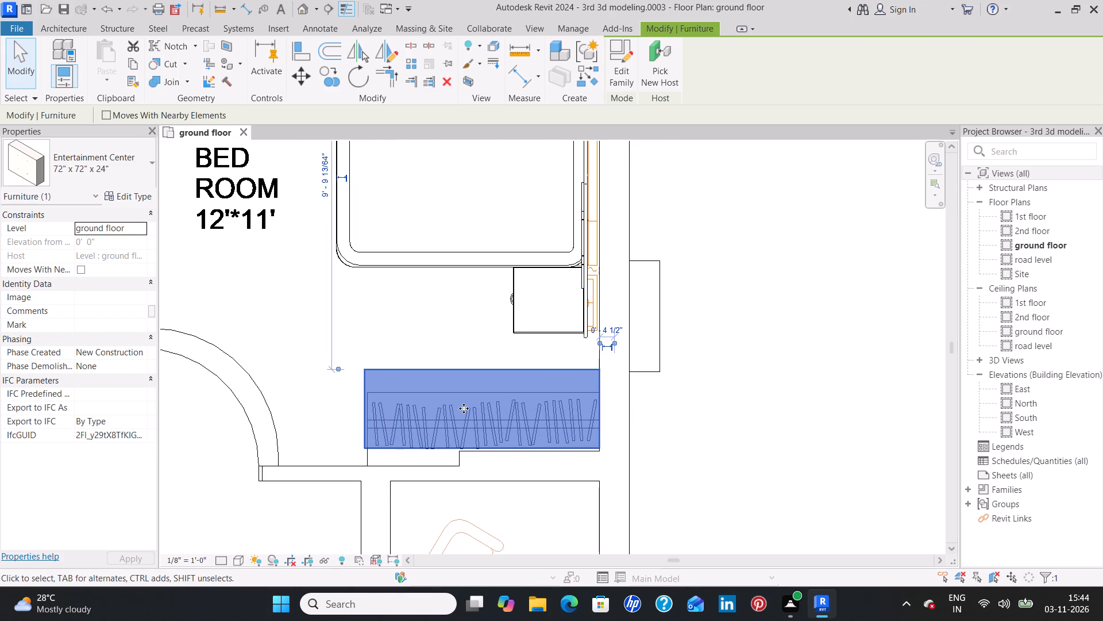
key(Down)
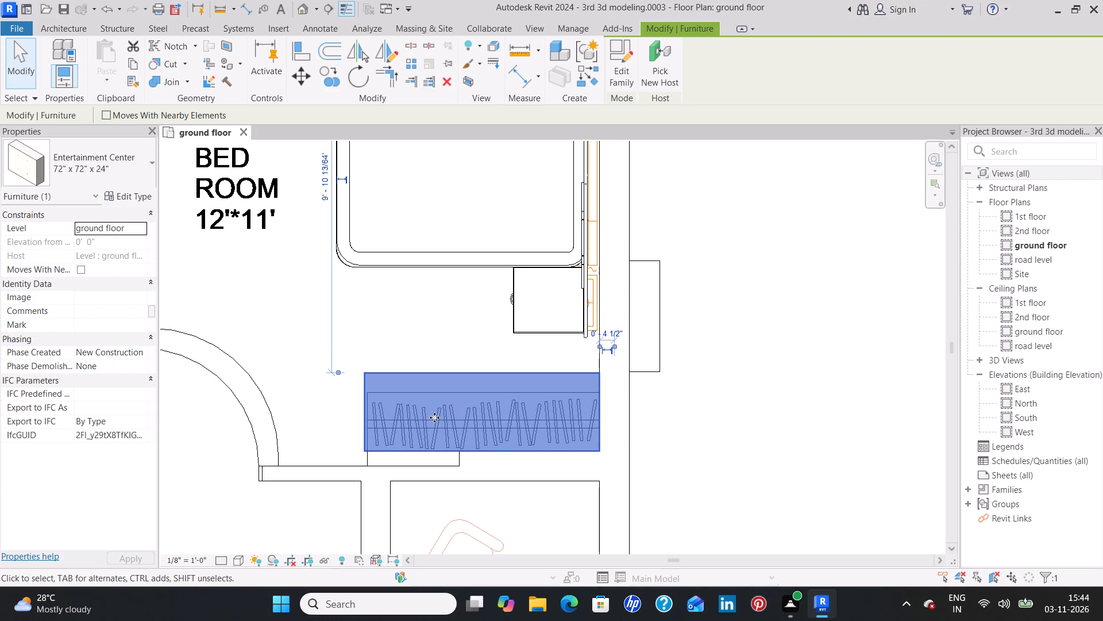
scroll(437, 417, down, 4)
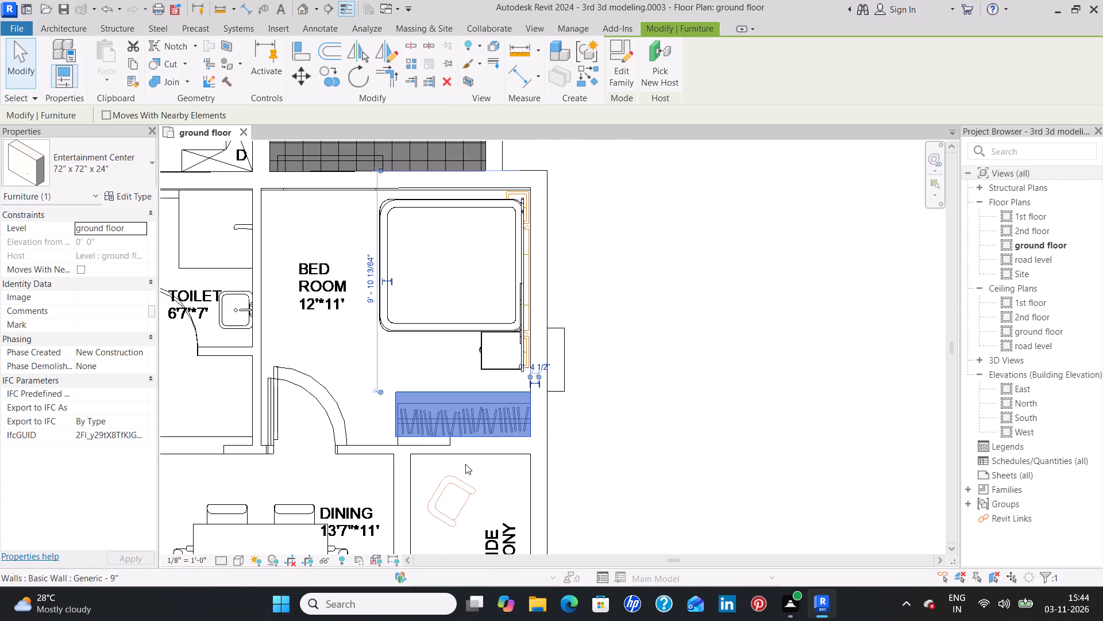
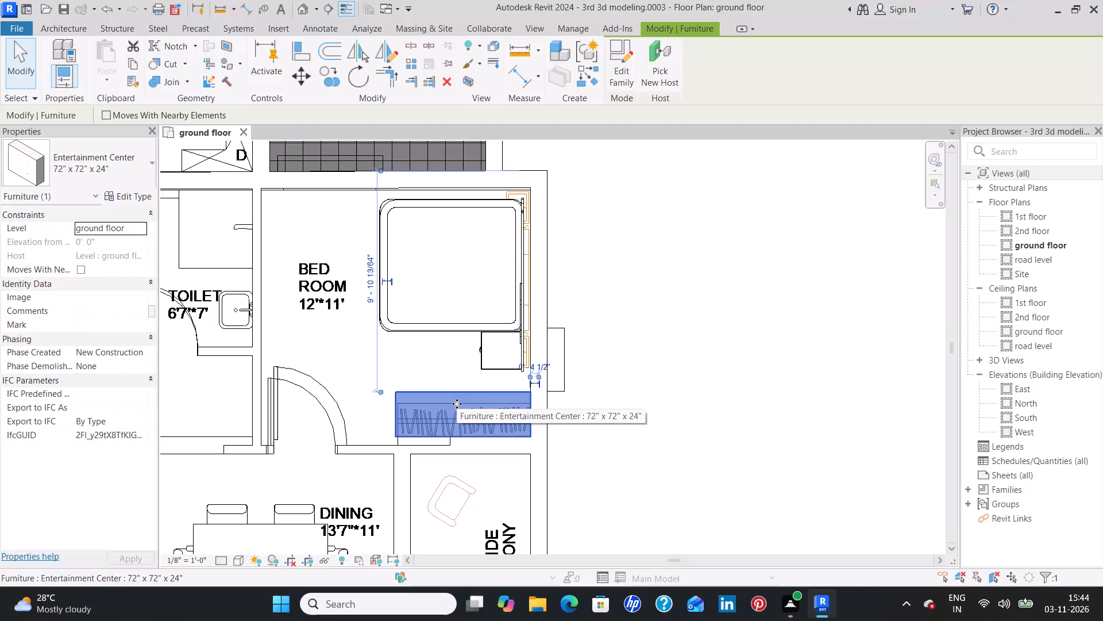
Move the Entertainment Center from the wardrobe spot to the upper wall of the 12'*11' bedroom beside the dining area.
drag(463, 409, 371, 315)
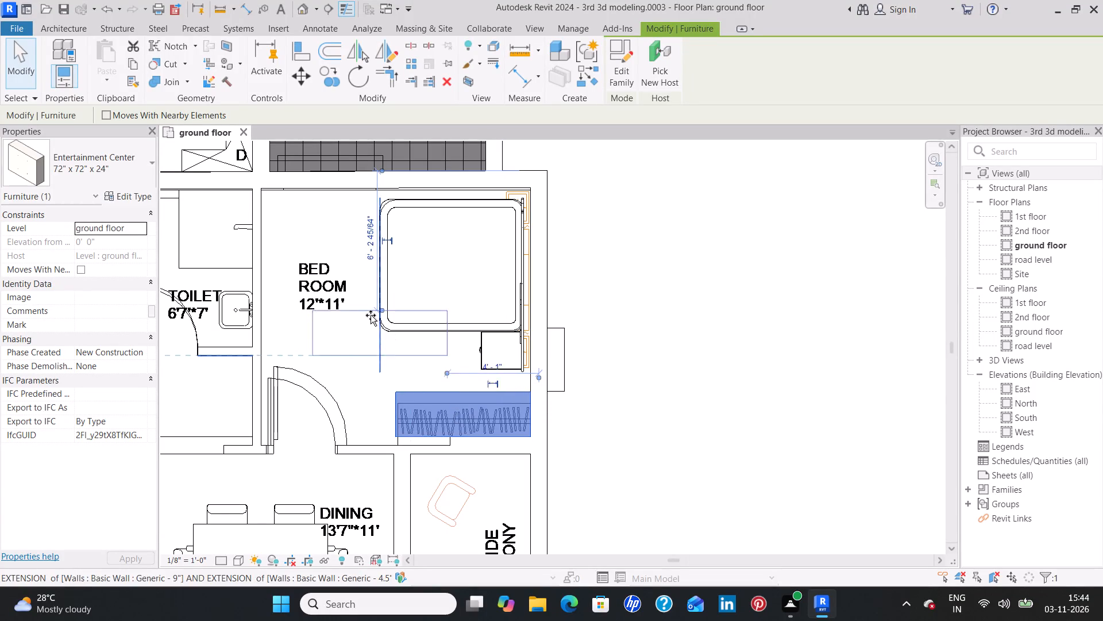
drag(371, 315, 335, 206)
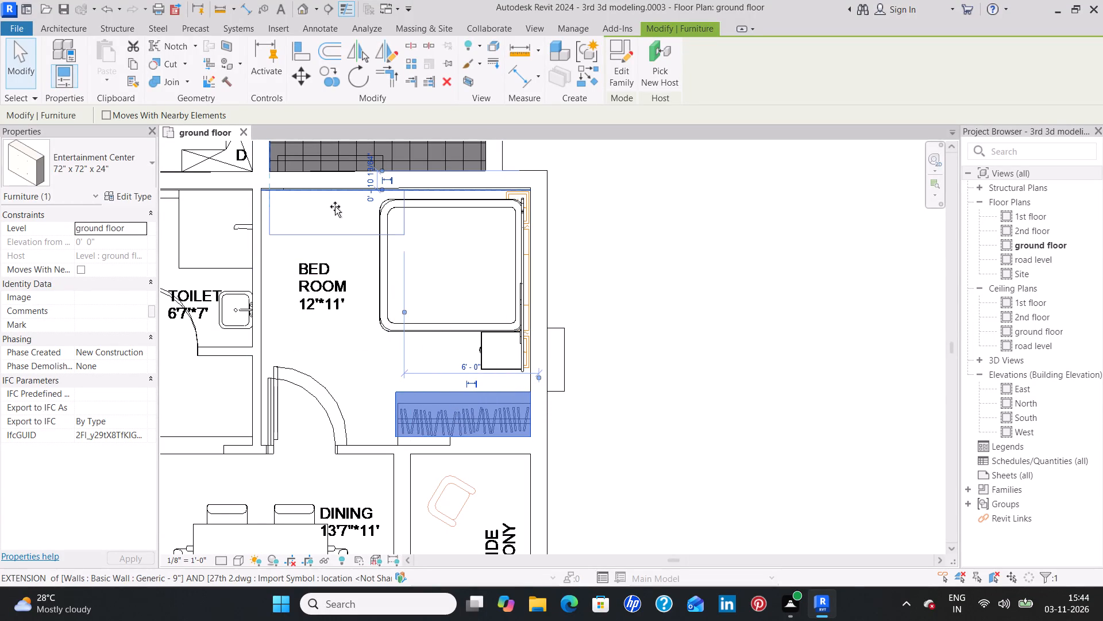
drag(335, 206, 332, 210)
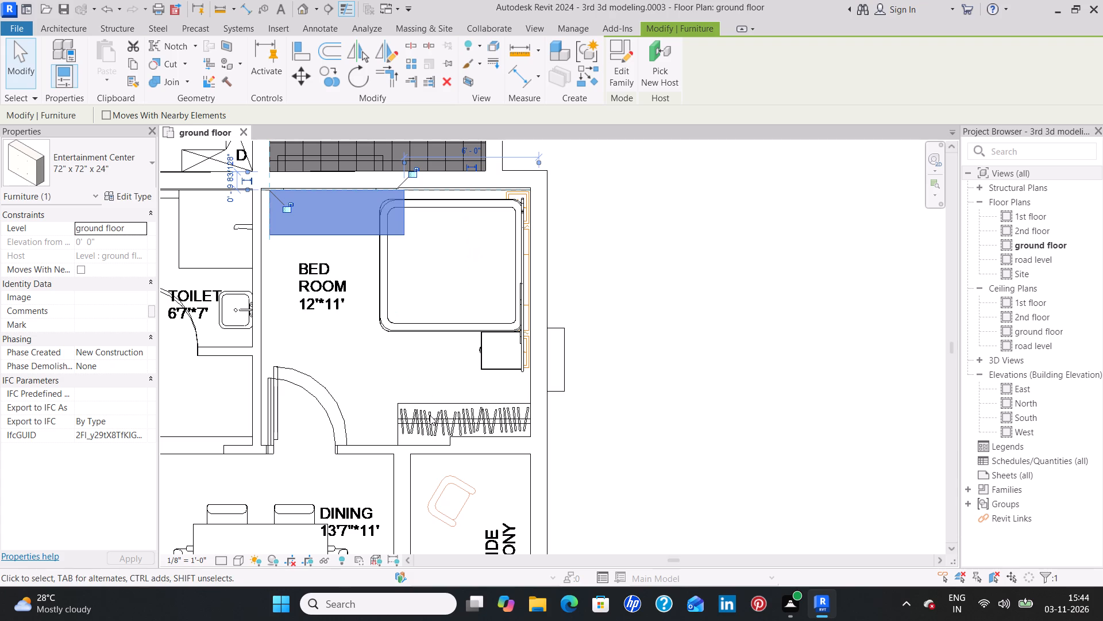
Nudge the 12'*11' bedroom's bed about 2'-10" down toward the wardrobe symbol and about 2" toward its headboard wall.
click(477, 324)
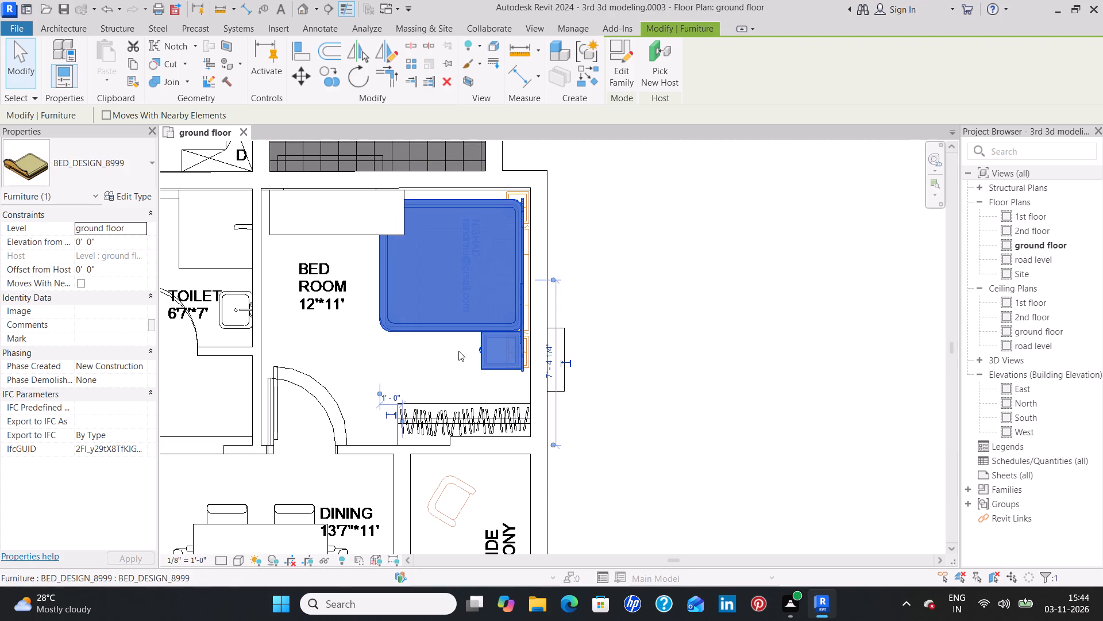
key(Down)
key(Down)
key(Down)
key(Down)
key(Down)
key(Down)
key(Down)
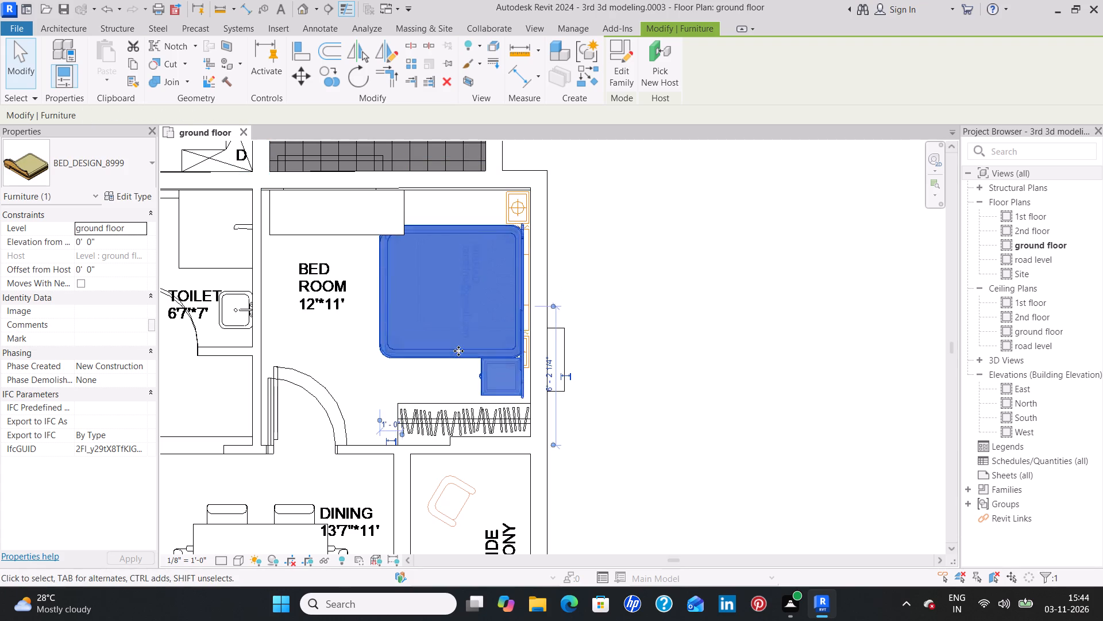
key(Down)
key(Down)
key(Down)
key(Down)
key(Down)
key(Down)
key(Down)
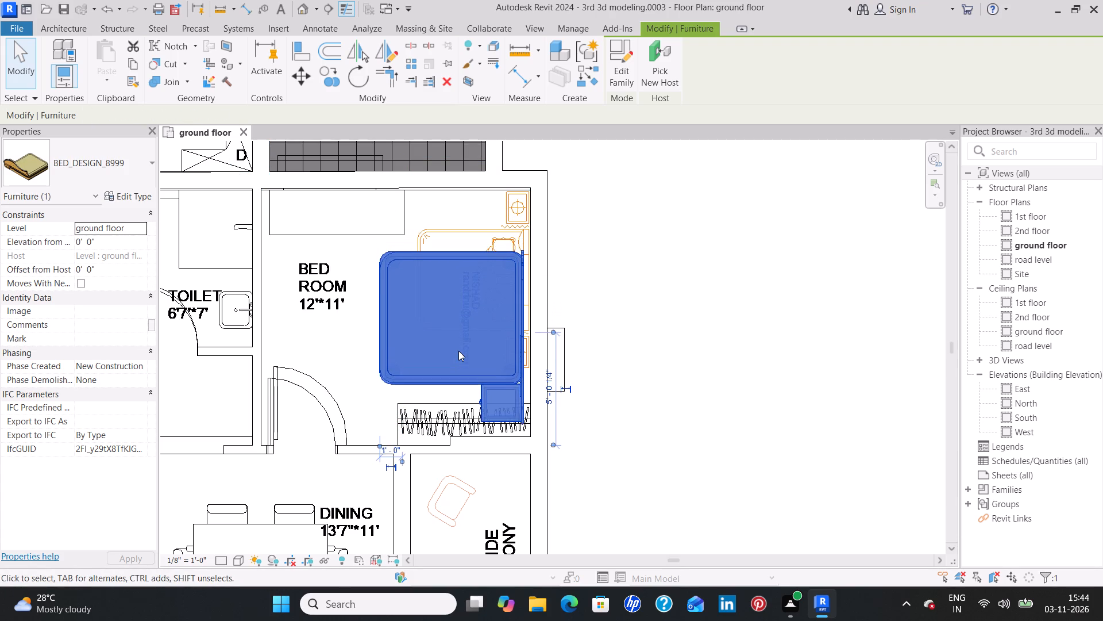
key(Down)
key(Down)
key(Right)
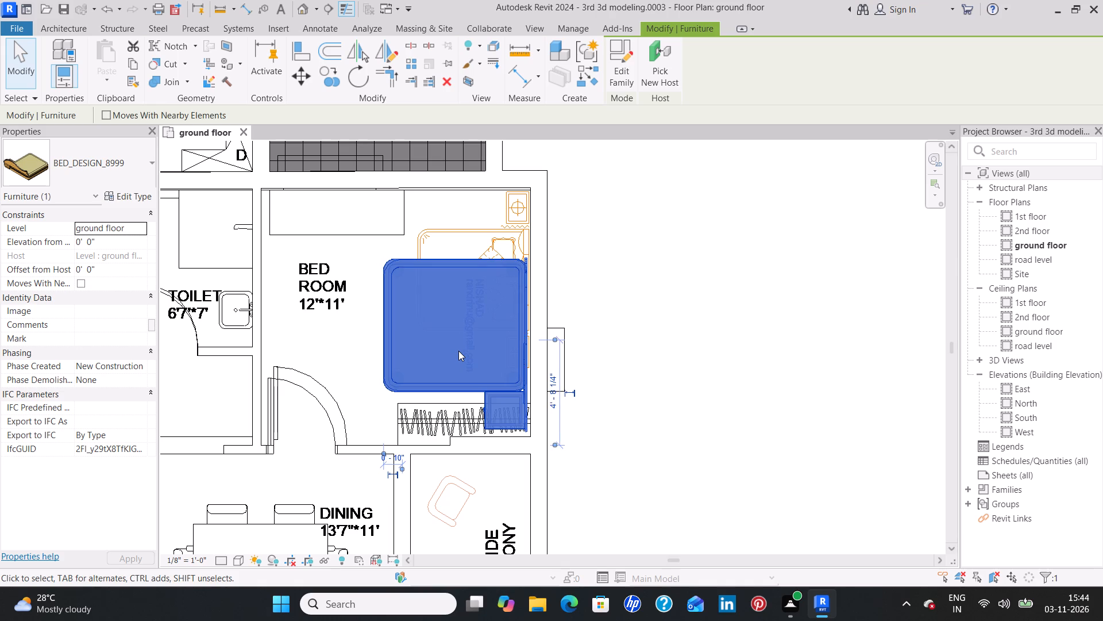
key(Down)
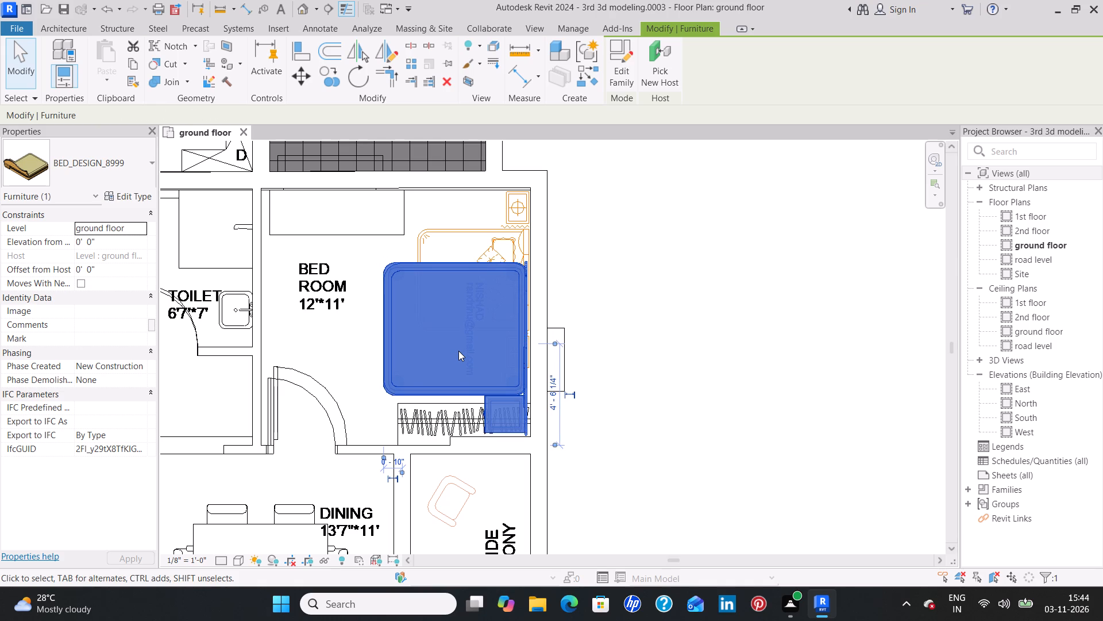
Nudge the Entertainment Center up and left into the upper-left corner of the 12'*11' bedroom.
click(352, 235)
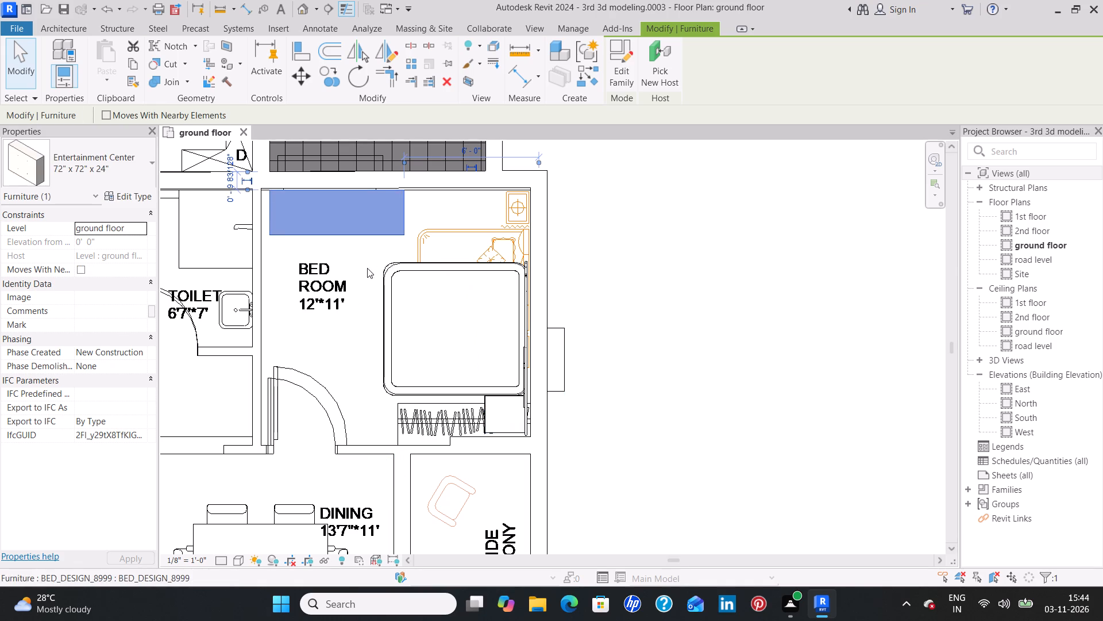
scroll(290, 195, up, 8)
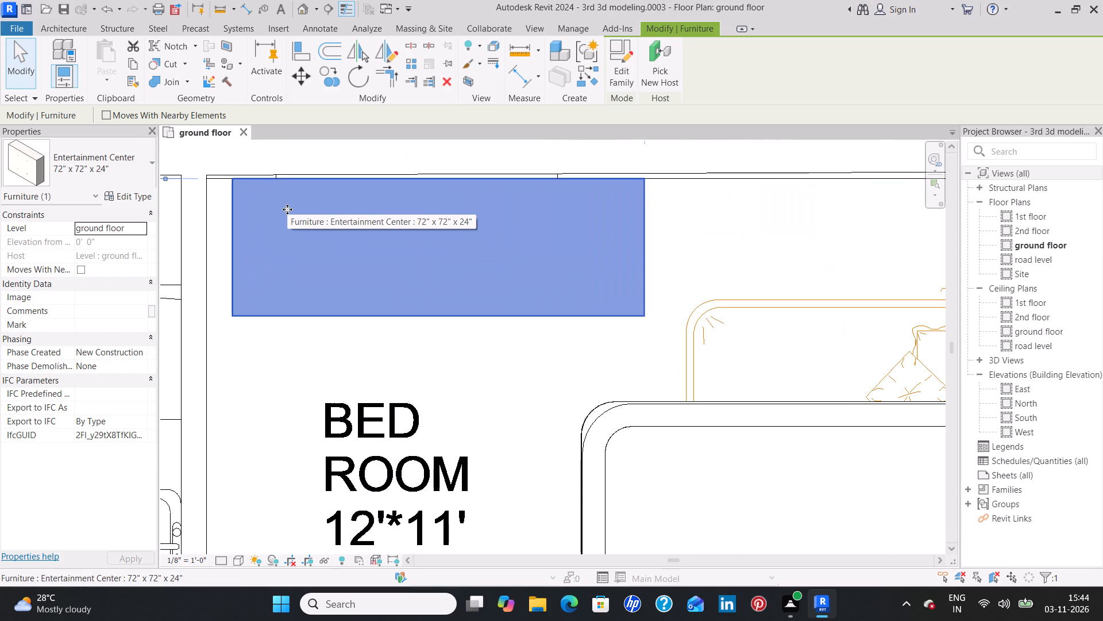
key(Up)
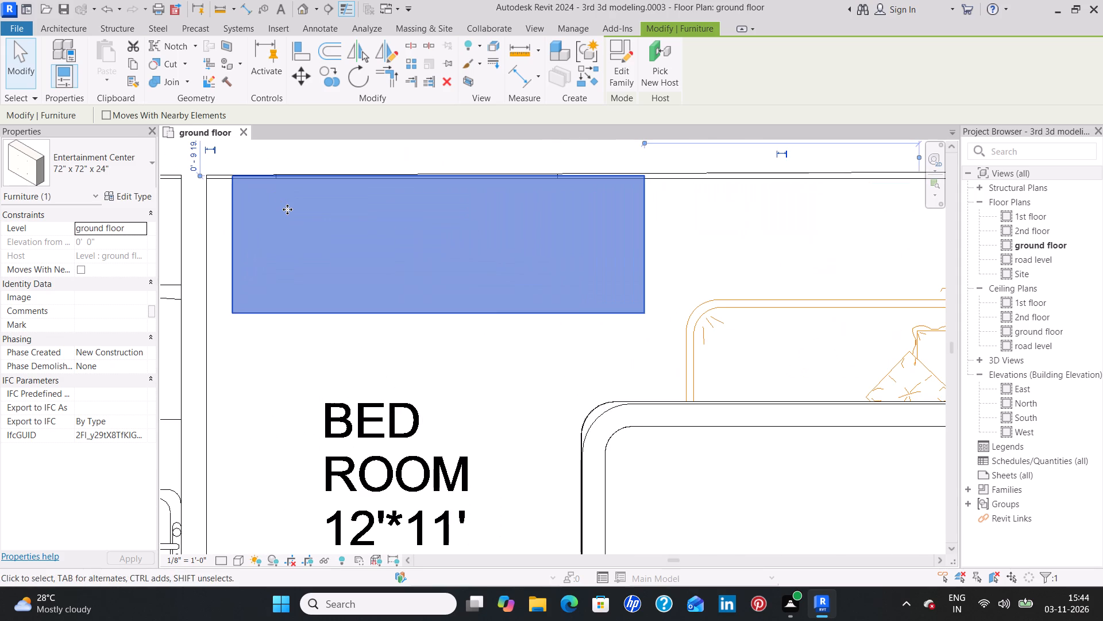
key(Left)
key(Left)
key(Left)
key(Left)
key(Left)
key(Left)
key(Left)
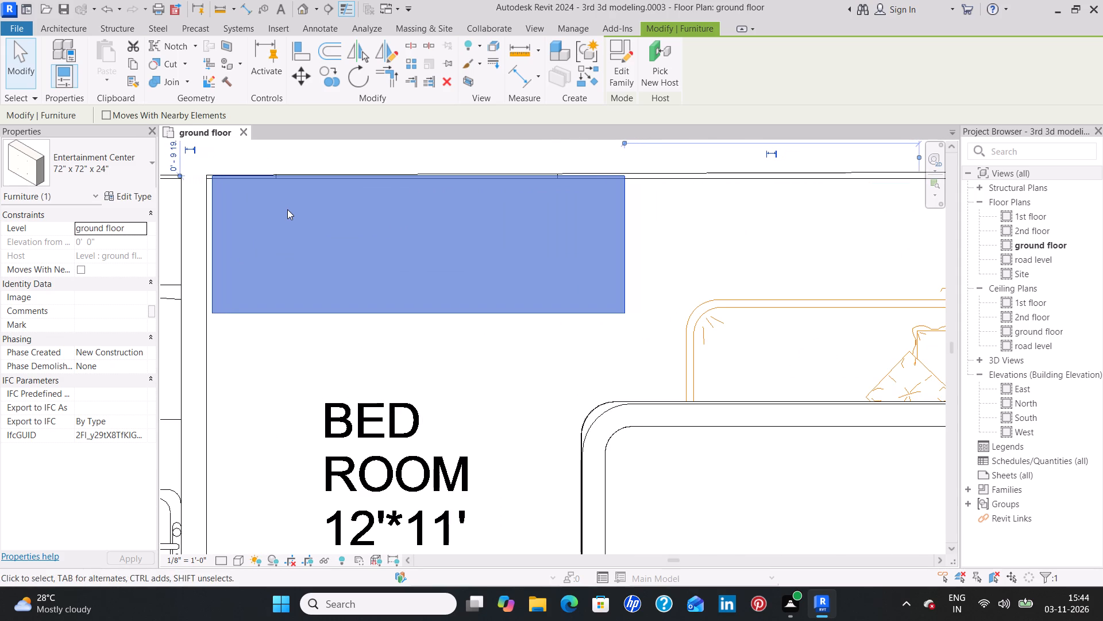
key(Left)
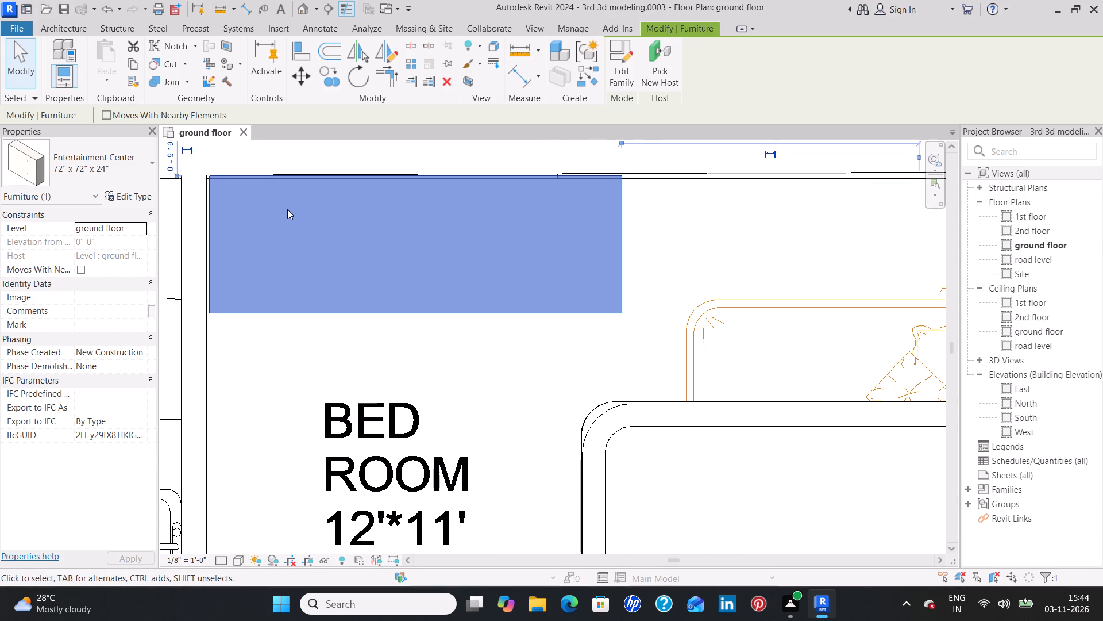
click(364, 394)
Start a similar Entertainment Center from the bedroom unit, saving the project to its current backup file instead of 3rd 3d modeling.rvt.
scroll(371, 393, down, 4)
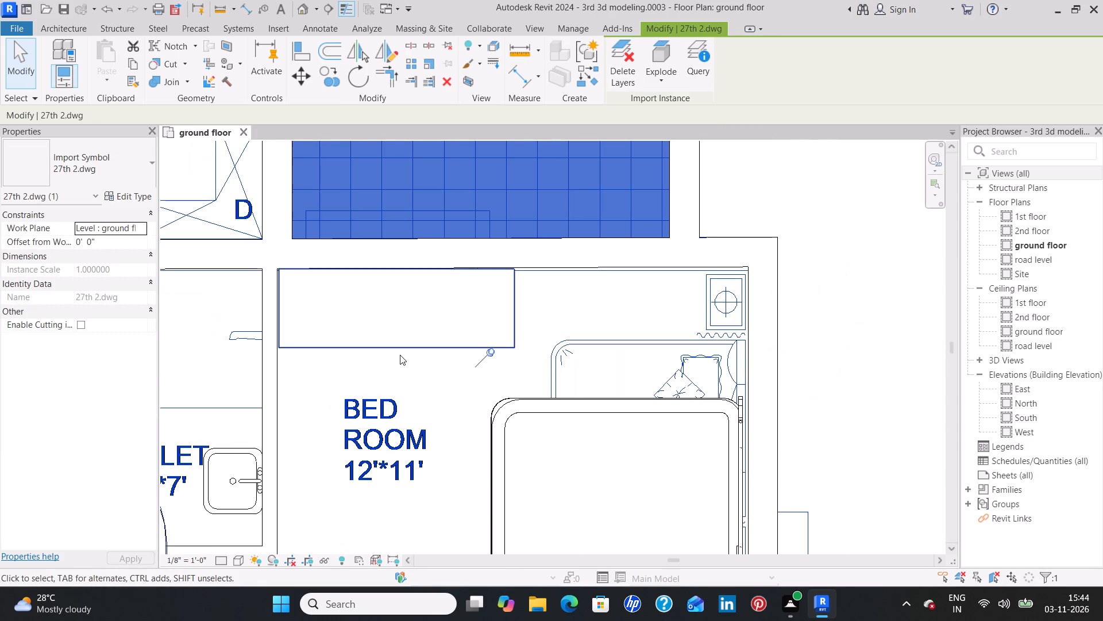
click(400, 348)
text(cs)
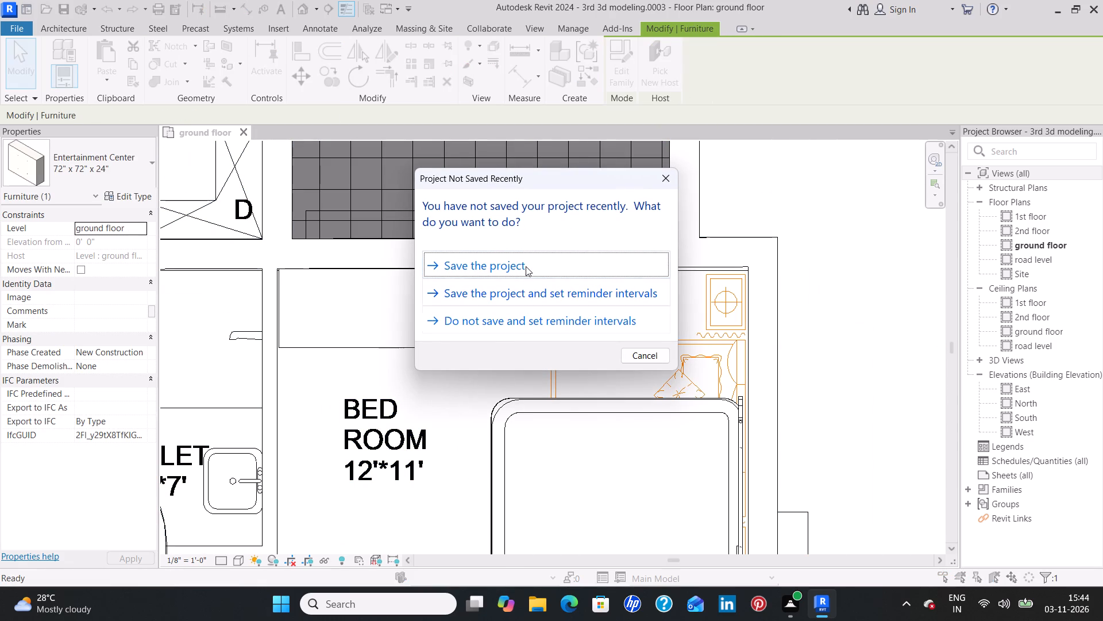
click(526, 266)
click(574, 315)
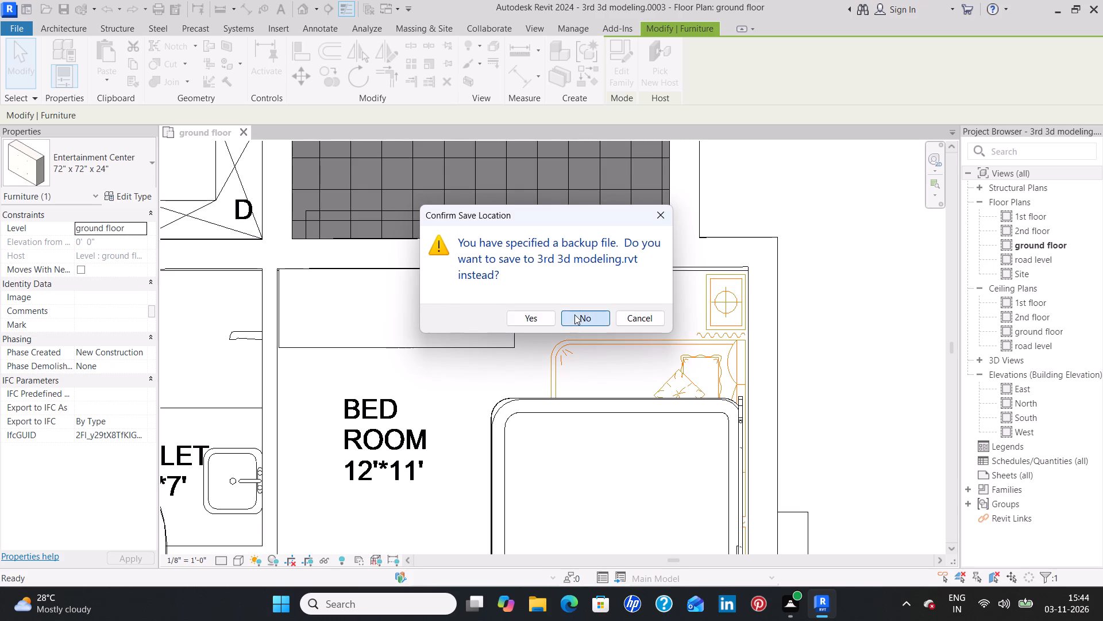
Place an Entertainment Center 72" x 72" x 24" over the wardrobe symbol in the M.BED ROOM's lower-left corner.
scroll(406, 411, down, 4)
middle_drag(367, 480, 368, 282)
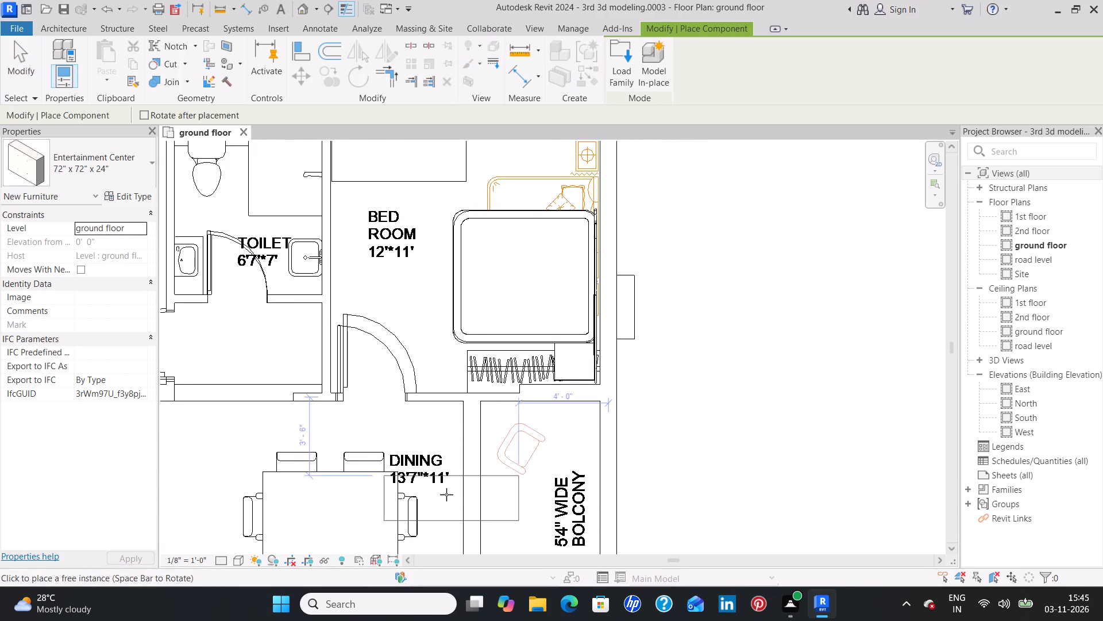
middle_drag(445, 483, 424, 329)
scroll(421, 350, down, 3)
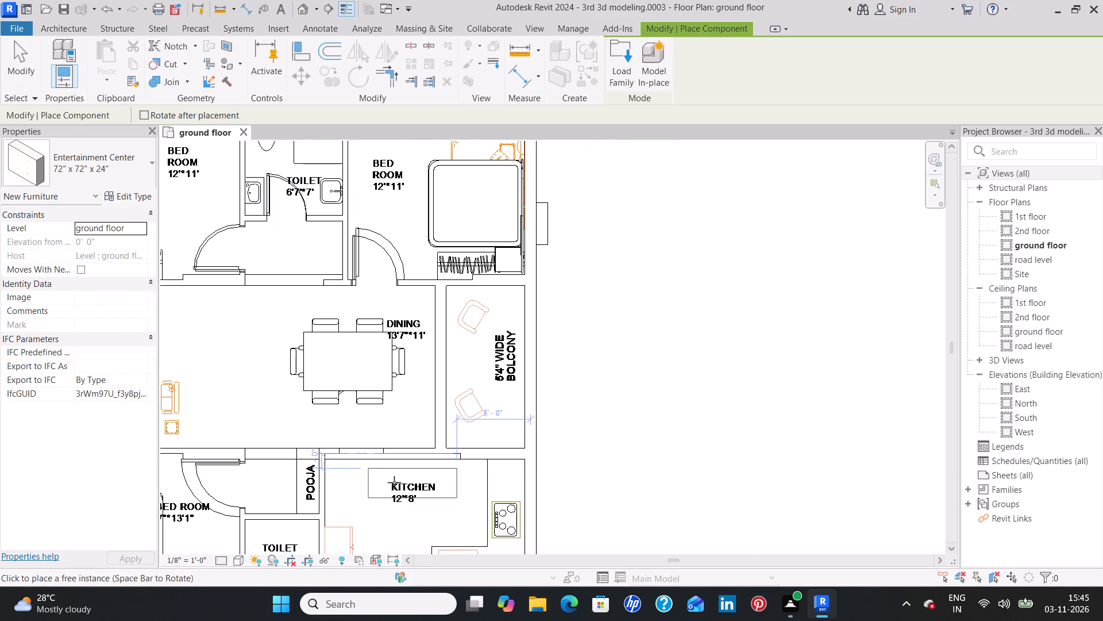
middle_drag(402, 490, 407, 361)
middle_drag(223, 410, 418, 392)
scroll(265, 407, down, 1)
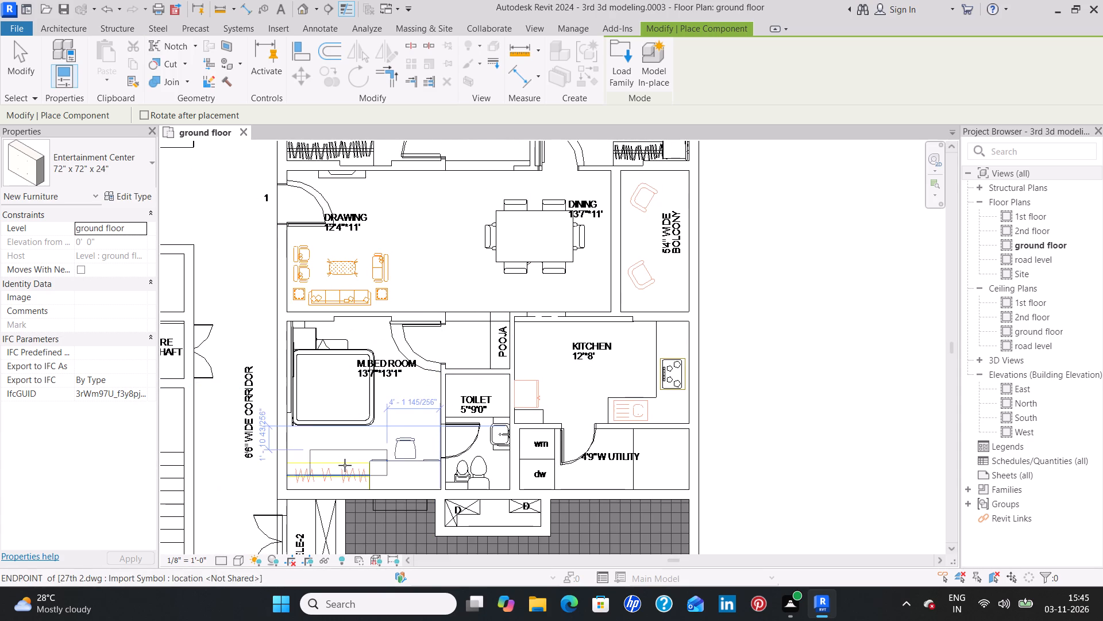
scroll(345, 469, up, 2)
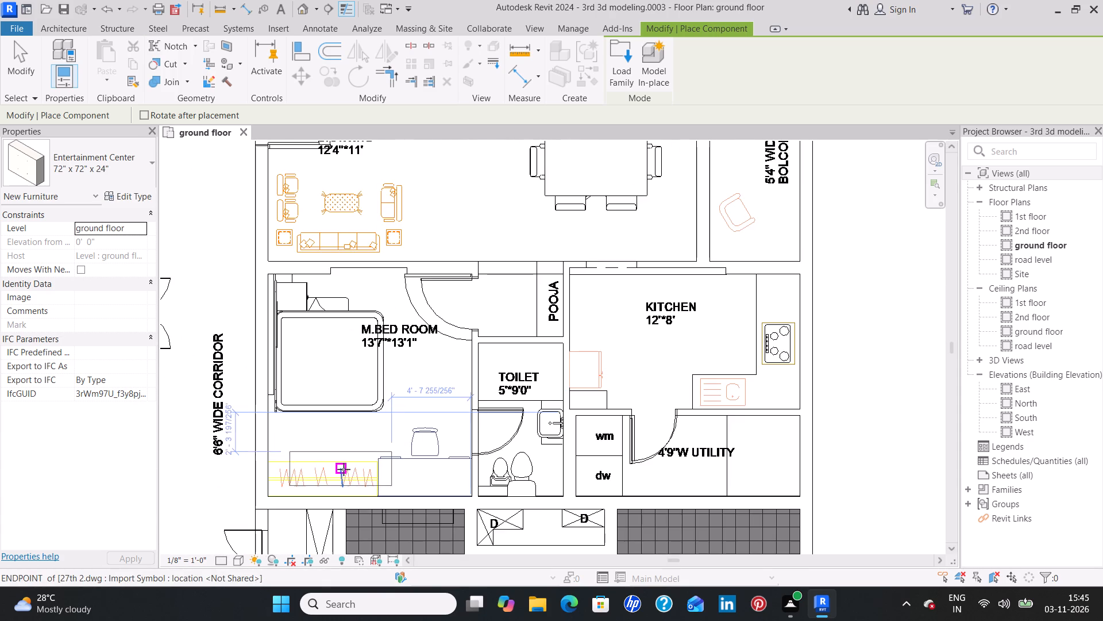
scroll(344, 469, up, 2)
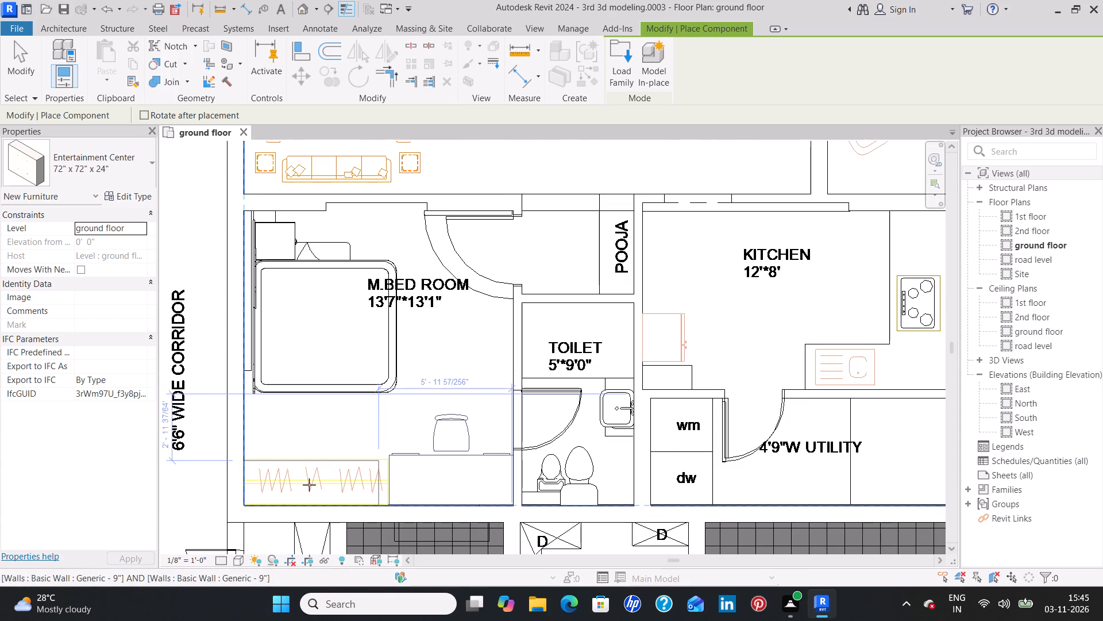
click(311, 485)
Place another Entertainment Center in the upper-left corner of the 11'*12' bedroom, against the toilet wall, and end placement.
scroll(395, 437, down, 4)
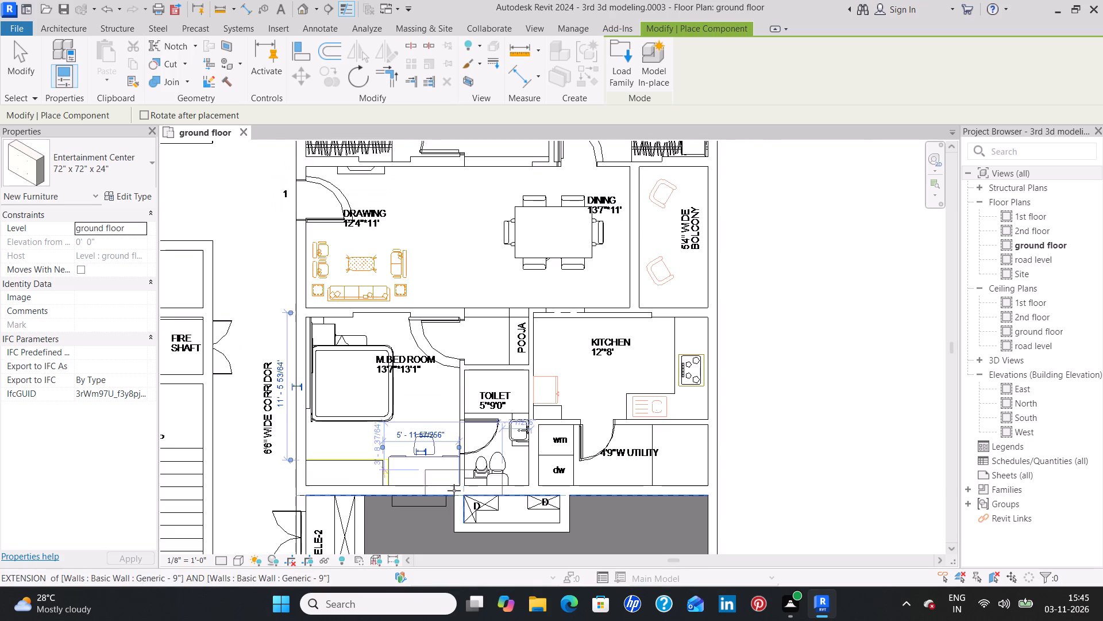
middle_drag(542, 489, 510, 342)
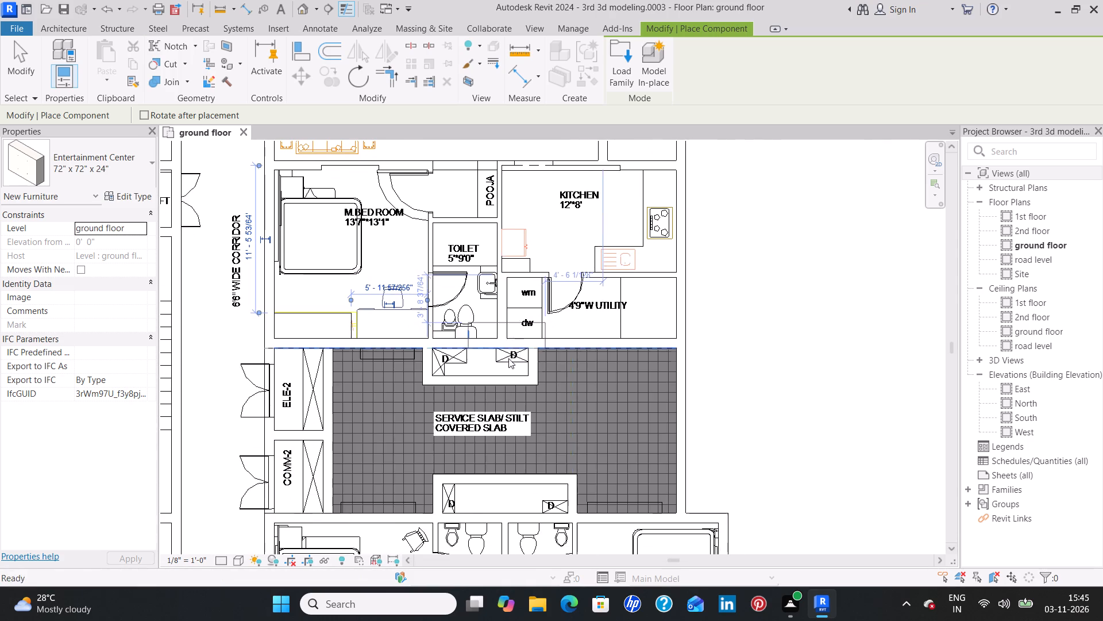
middle_drag(532, 453, 483, 229)
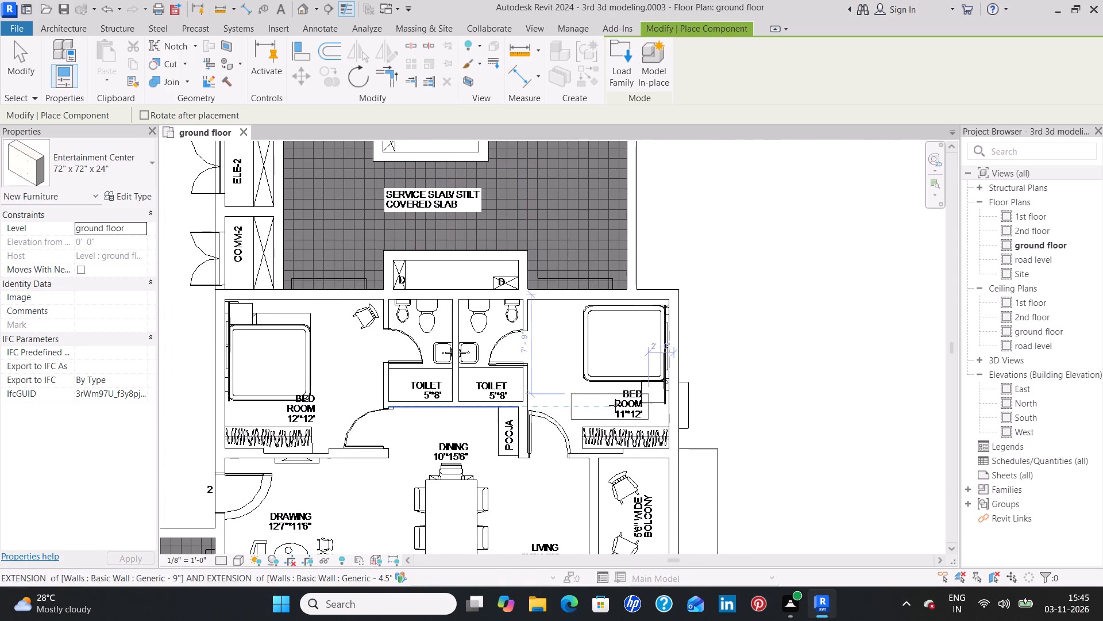
click(569, 315)
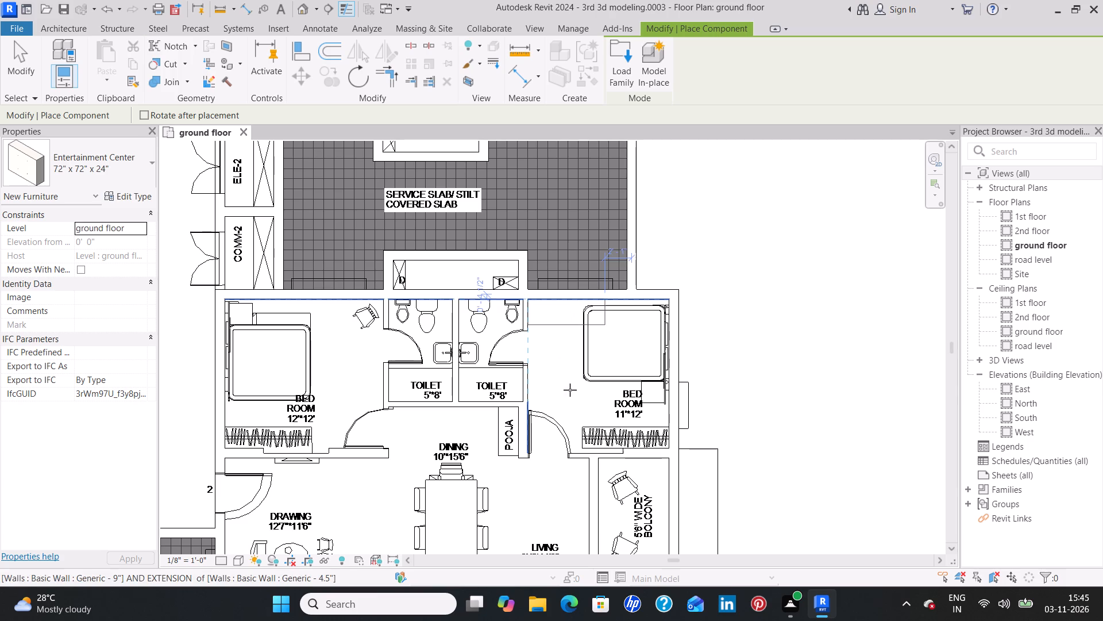
key(Escape)
key(Escape)
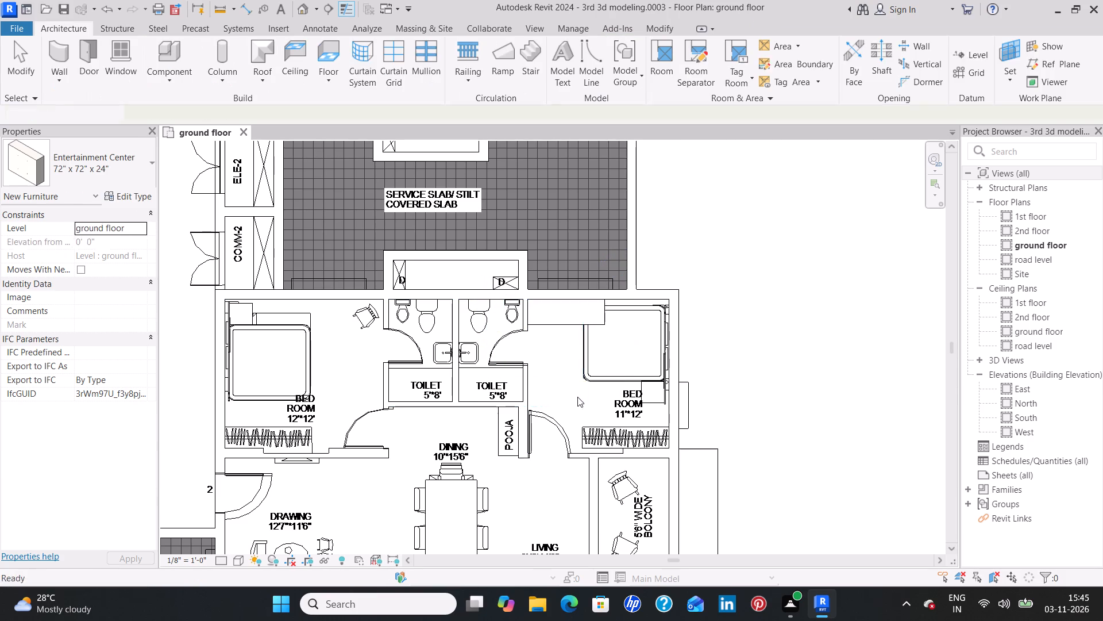
Nudge the bed in the 11'*12' bedroom about 2'-6" down, clear of the Entertainment Center.
click(614, 374)
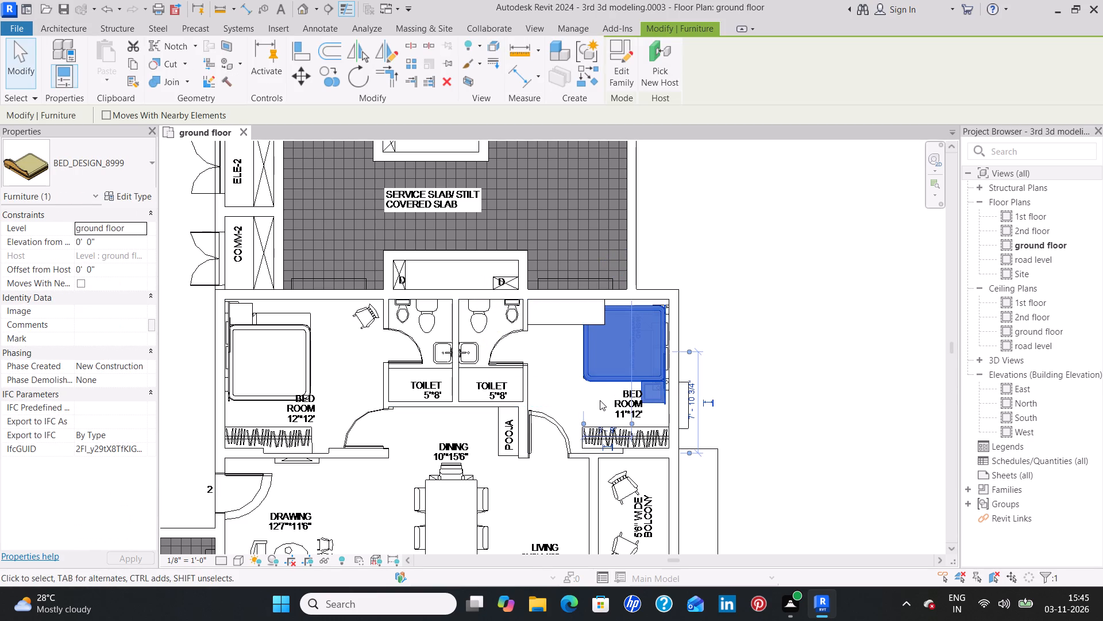
key(Down)
key(Down)
key(Down)
key(Down)
key(Down)
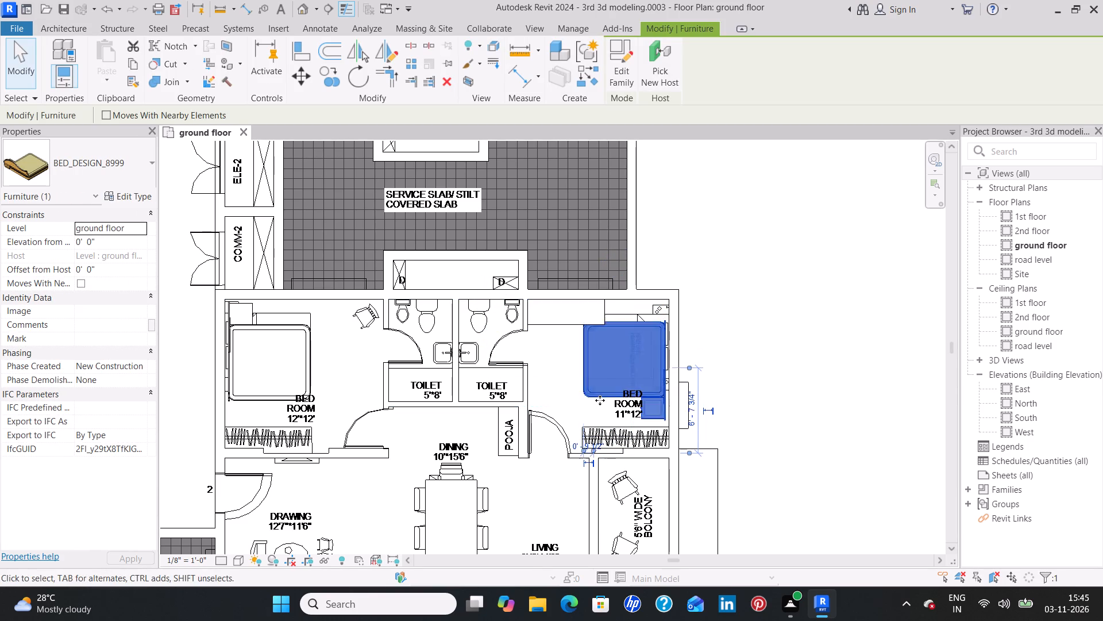
key(Down)
key(Down)
key(Down)
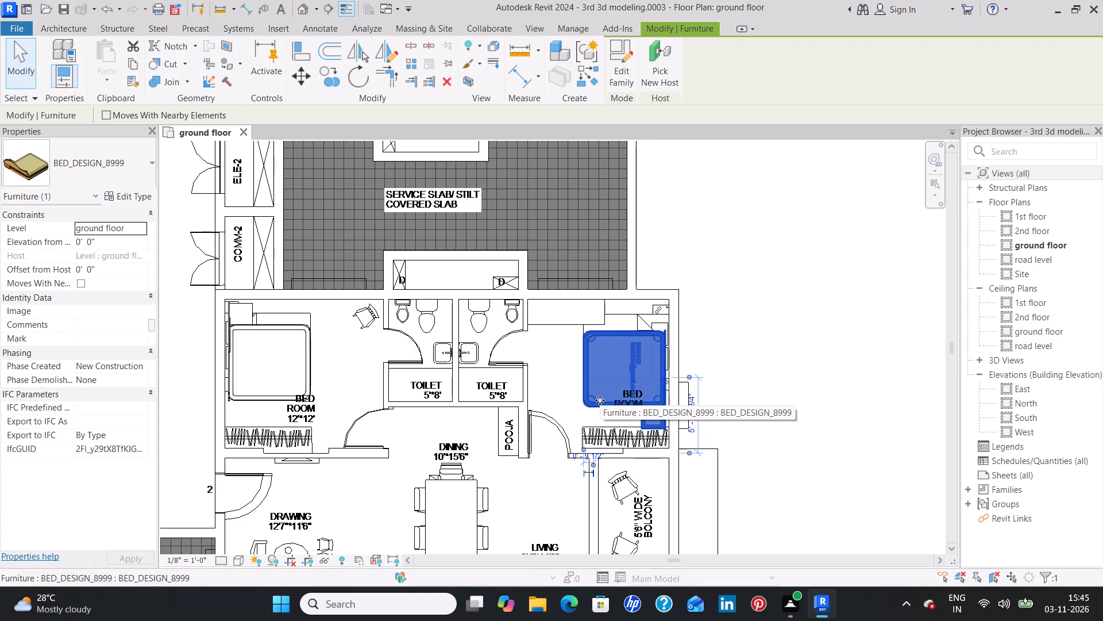
key(Down)
key(Down)
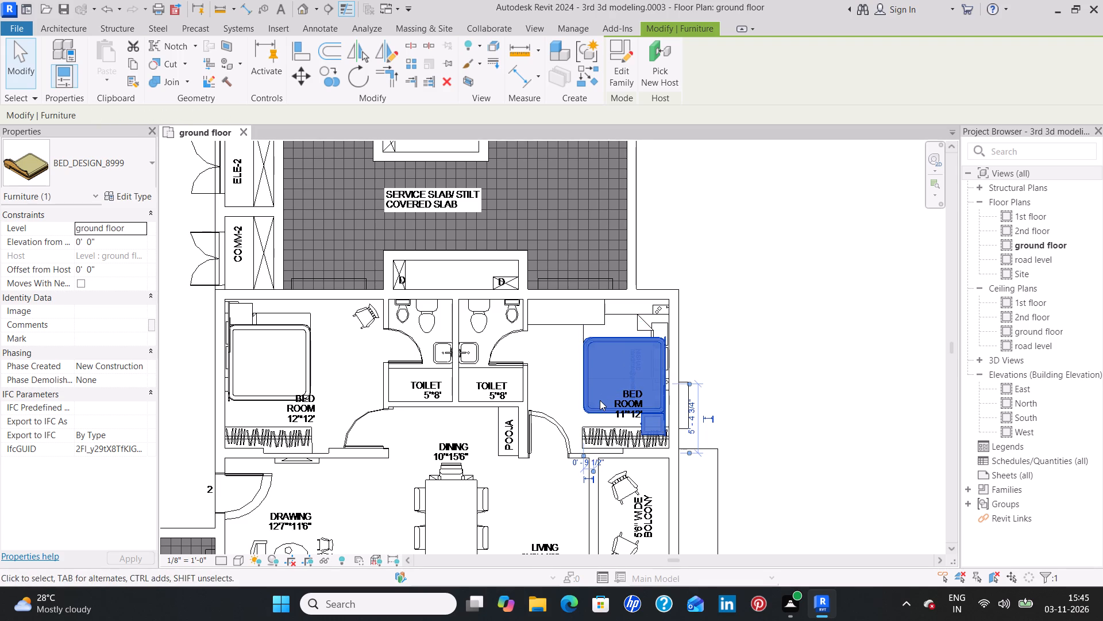
click(546, 378)
Create a similar Entertainment Center and place it along the upper wall of the 12'*12' bedroom, above the bed.
click(570, 321)
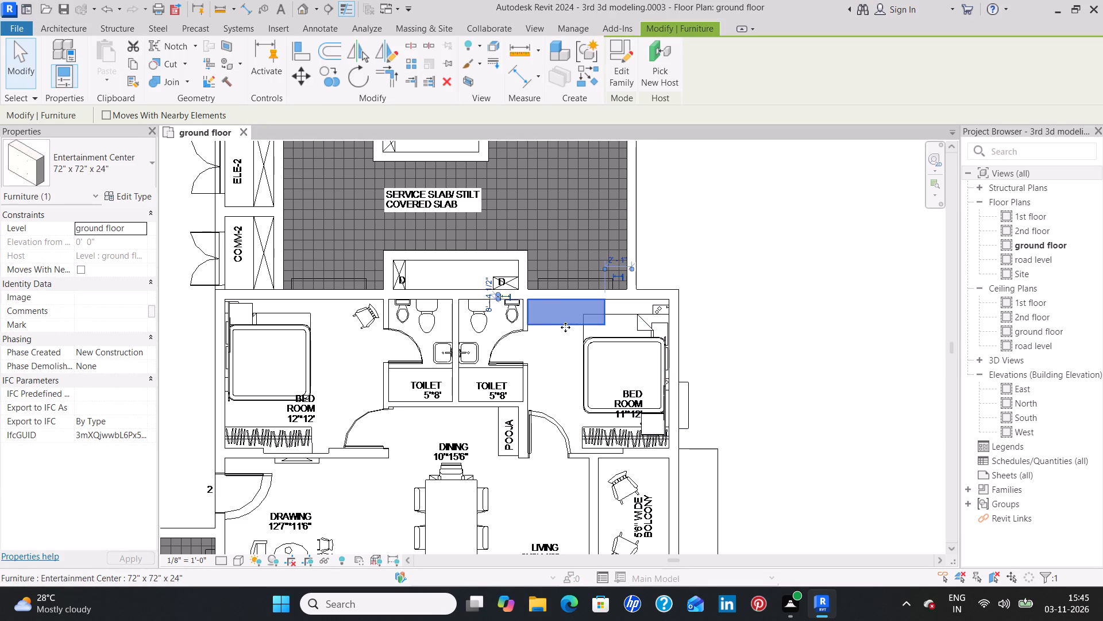
text(cs)
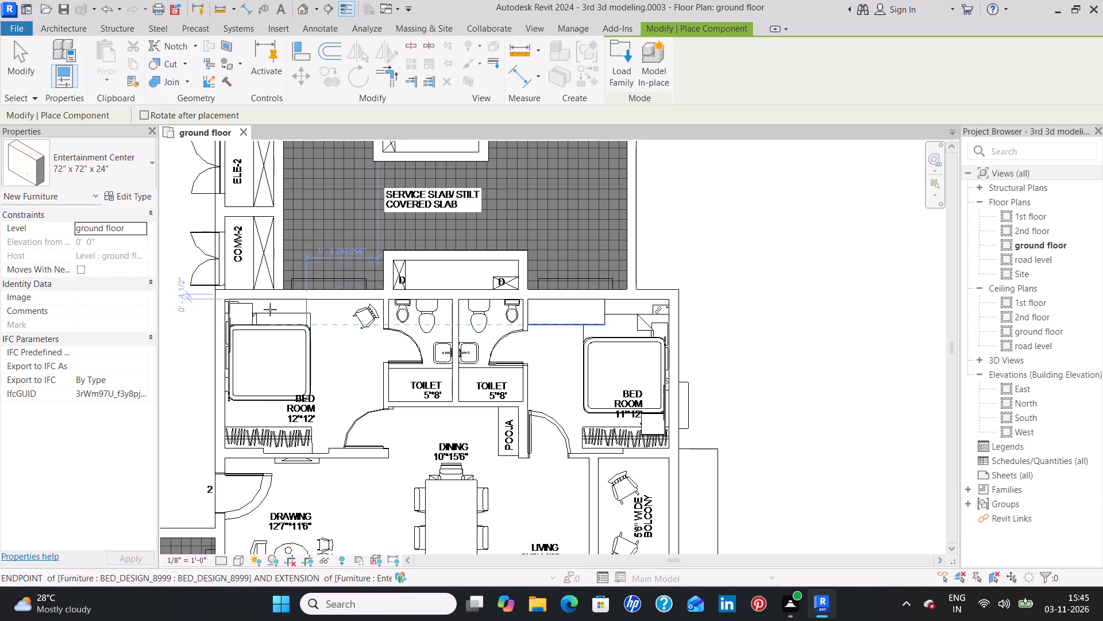
scroll(268, 309, up, 7)
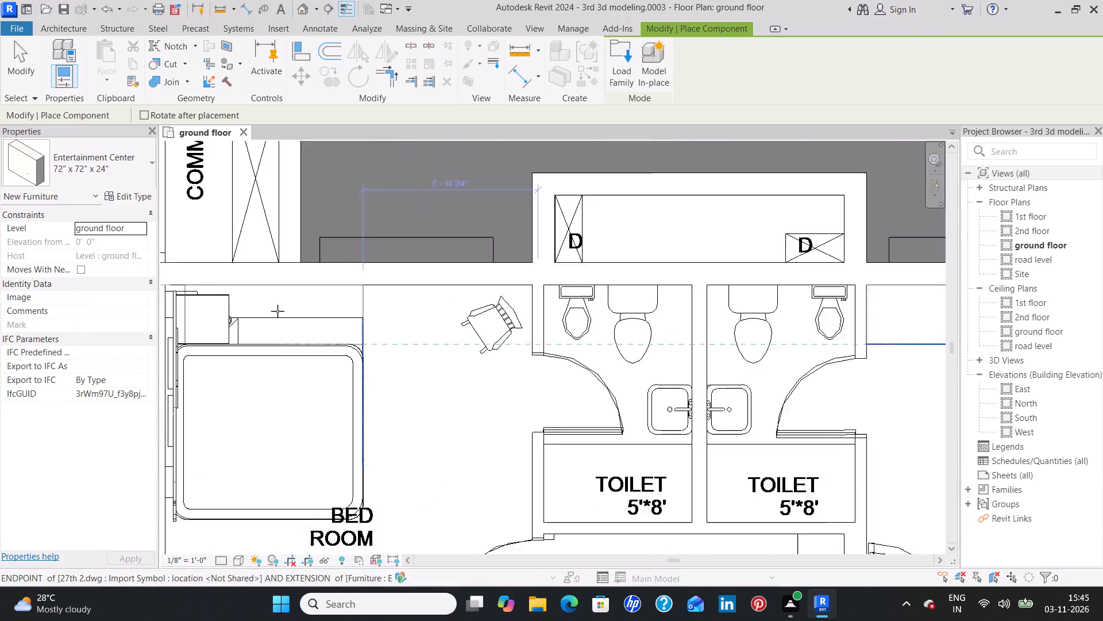
scroll(277, 311, up, 1)
middle_drag(281, 312, 407, 328)
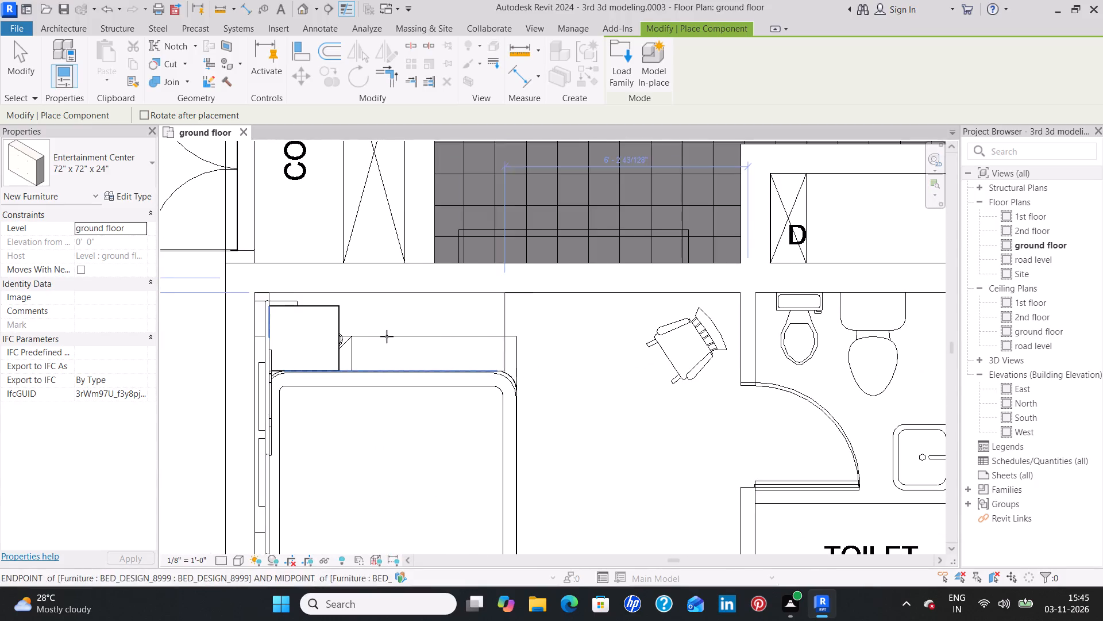
click(374, 338)
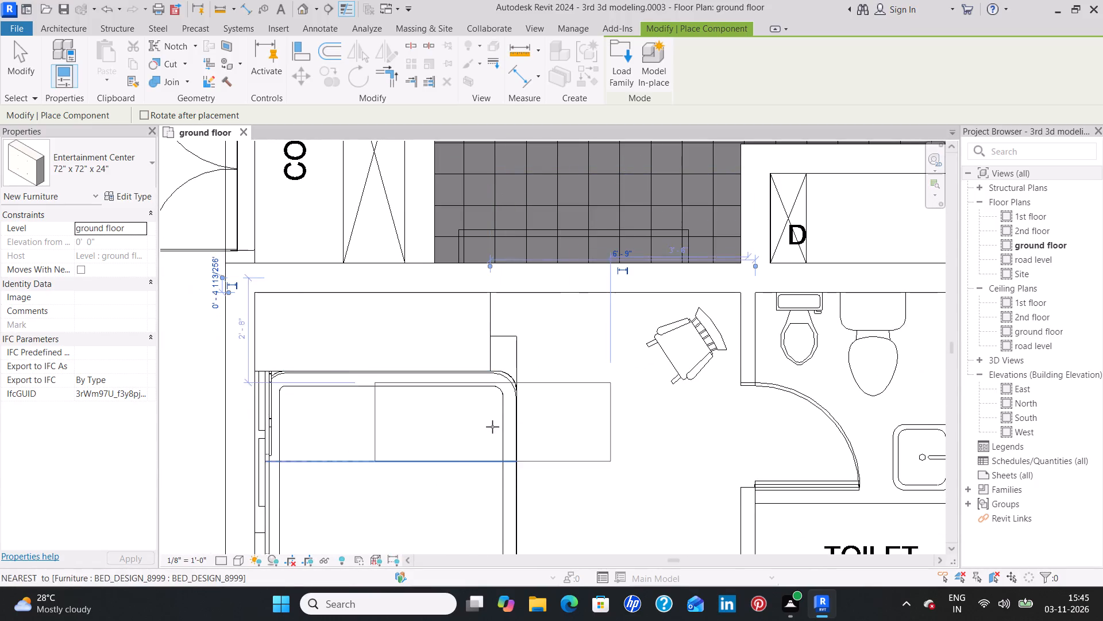
Nudge the bed in flat 2's 12'*12' bedroom about 2'-6" down and 2" left, clear of the Entertainment Center.
key(Escape)
key(Escape)
click(512, 439)
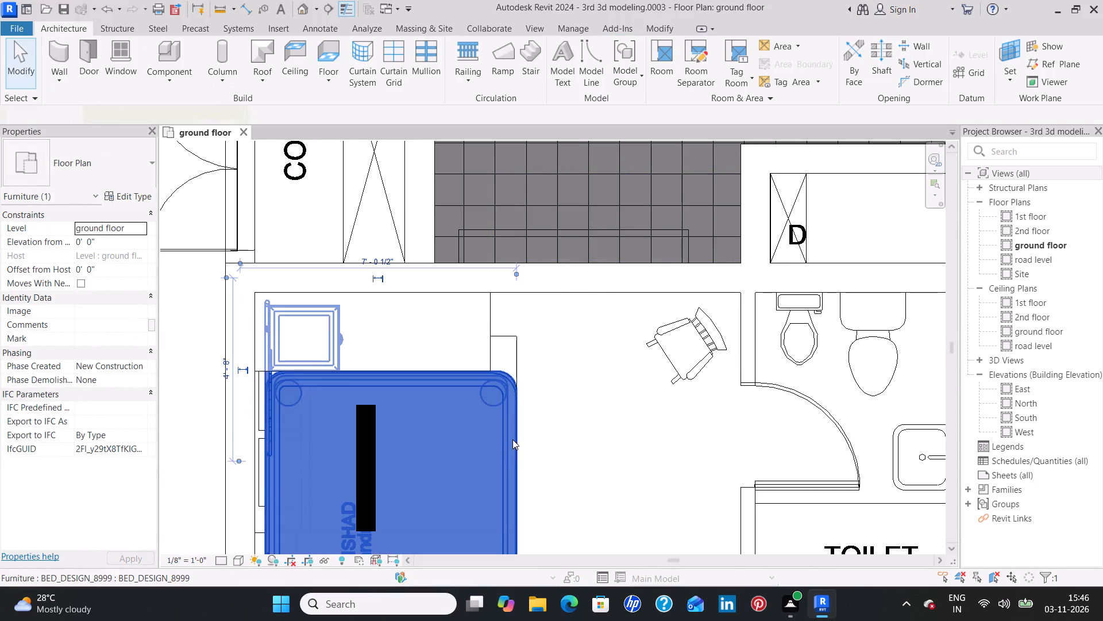
scroll(510, 440, down, 5)
middle_drag(532, 474, 510, 320)
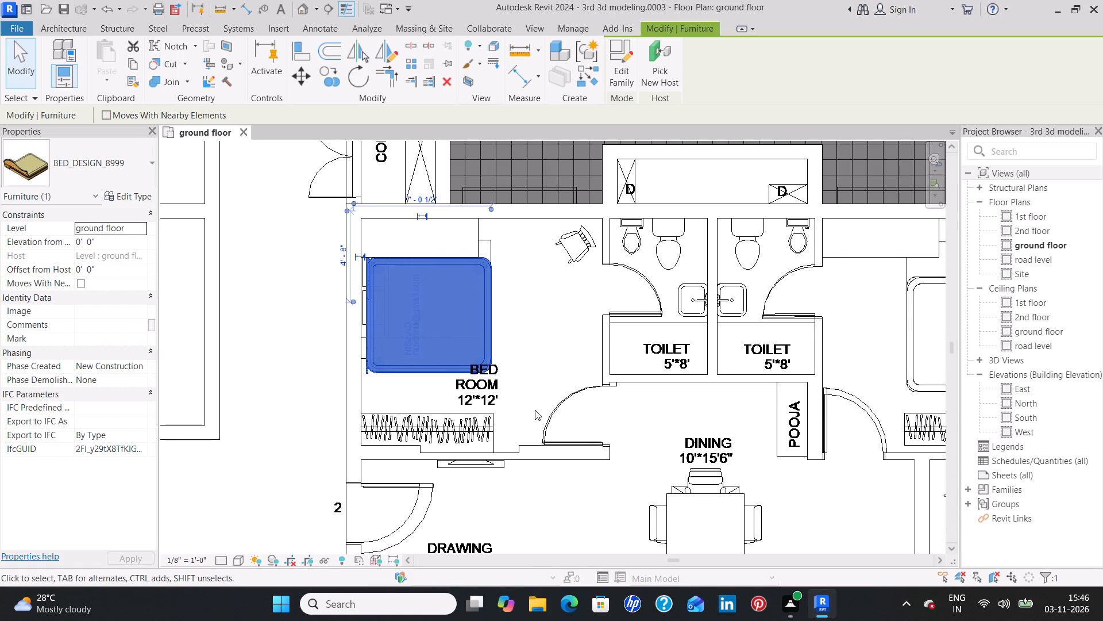
key(Down)
key(Down)
key(Down)
key(Down)
key(Down)
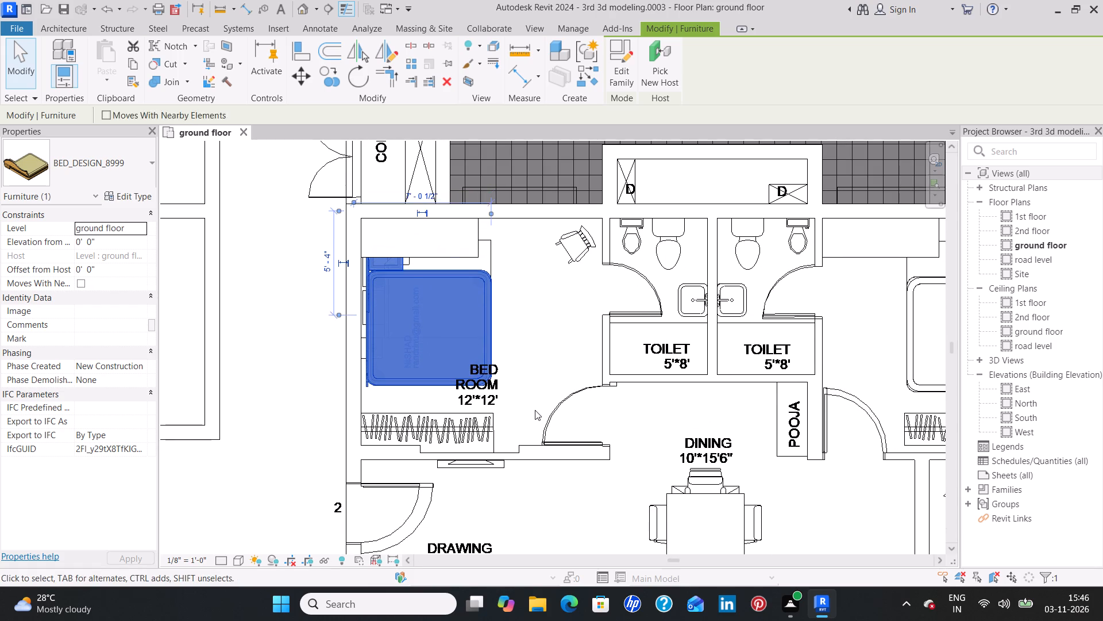
key(Down)
key(Down)
key(Down)
key(Down)
key(Down)
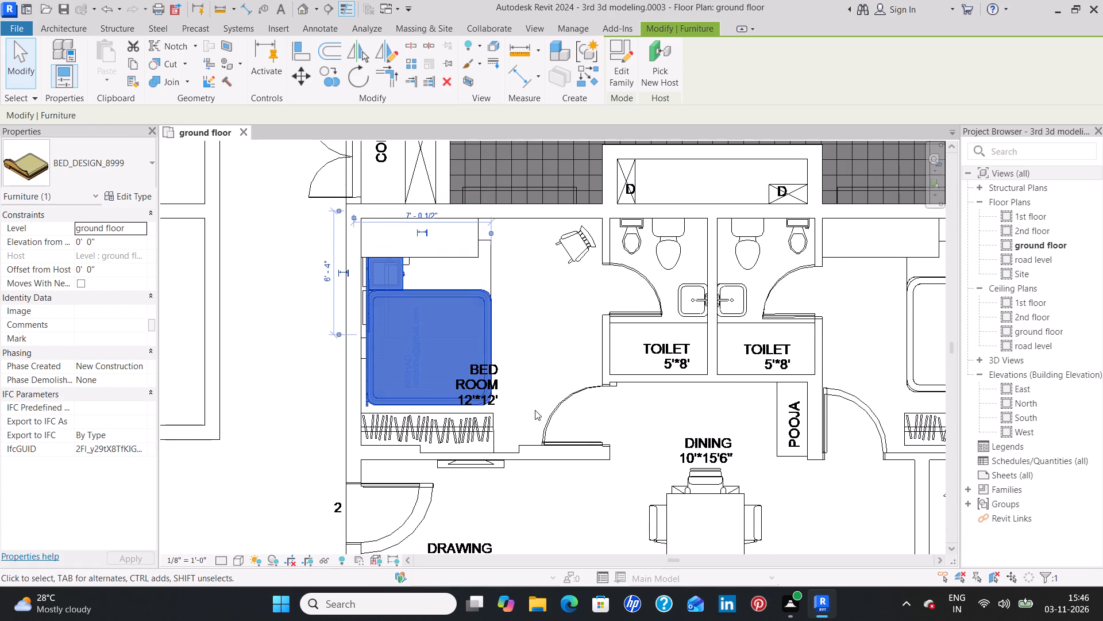
key(Down)
key(Down)
key(Down)
key(Down)
key(Down)
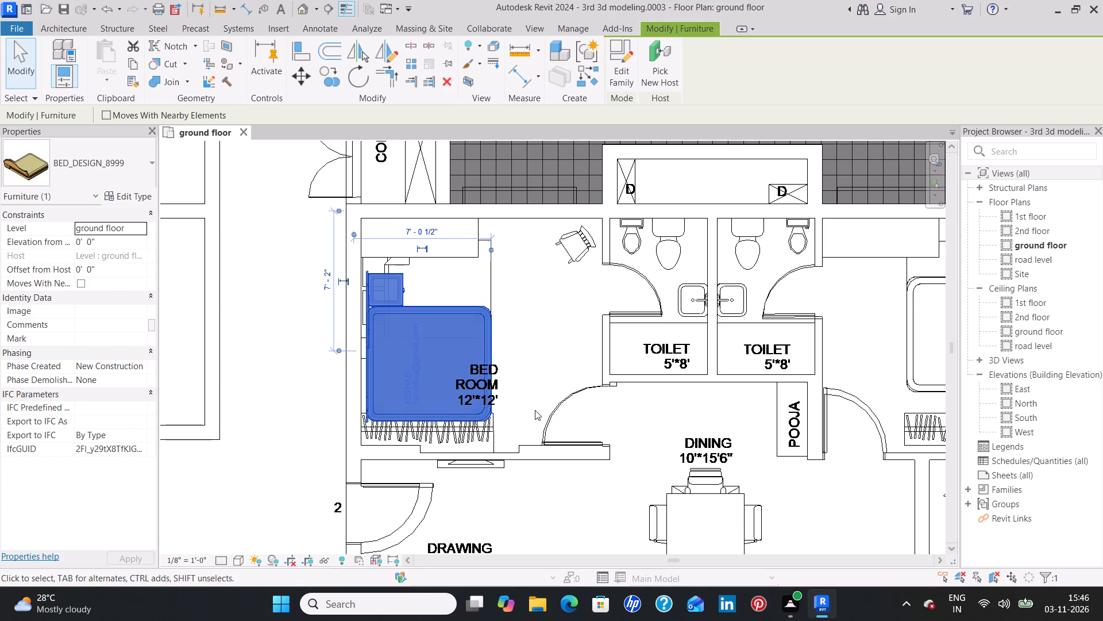
key(Left)
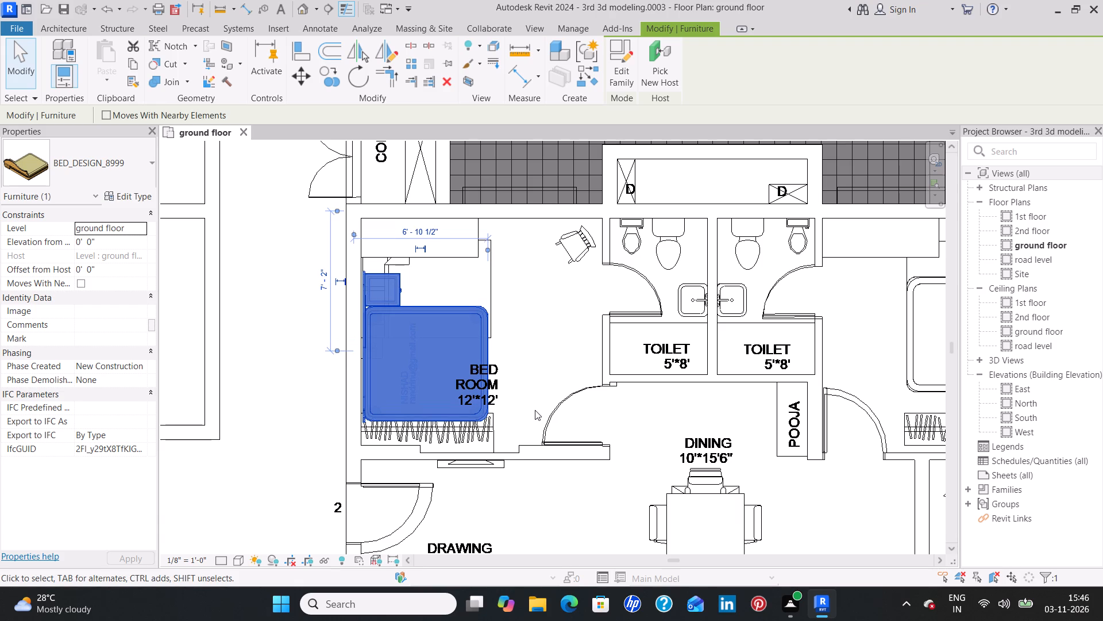
click(523, 313)
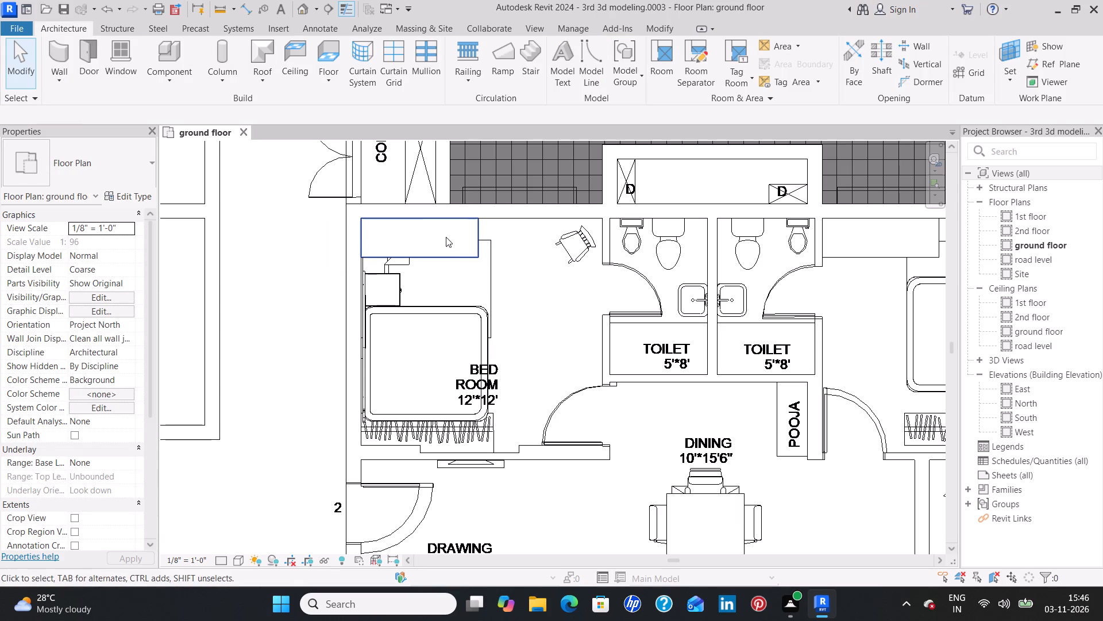
Create a similar Entertainment Center and place it in the lower-left corner of flat 2's M.BED ROOM, against the toilet wall.
click(456, 254)
key(c)
key(s)
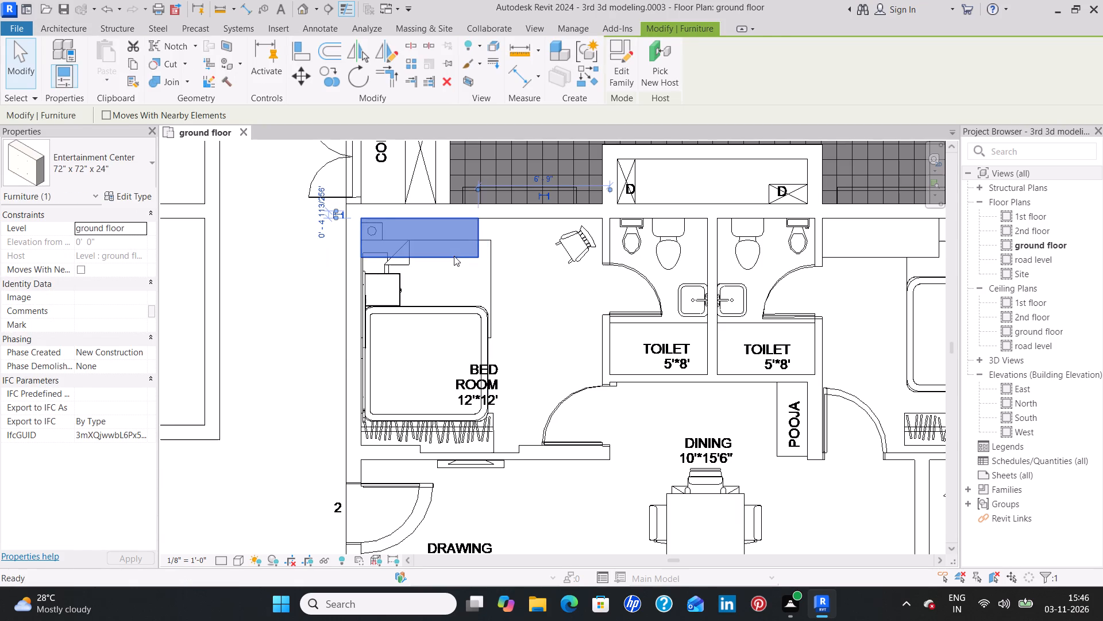
scroll(500, 398, down, 2)
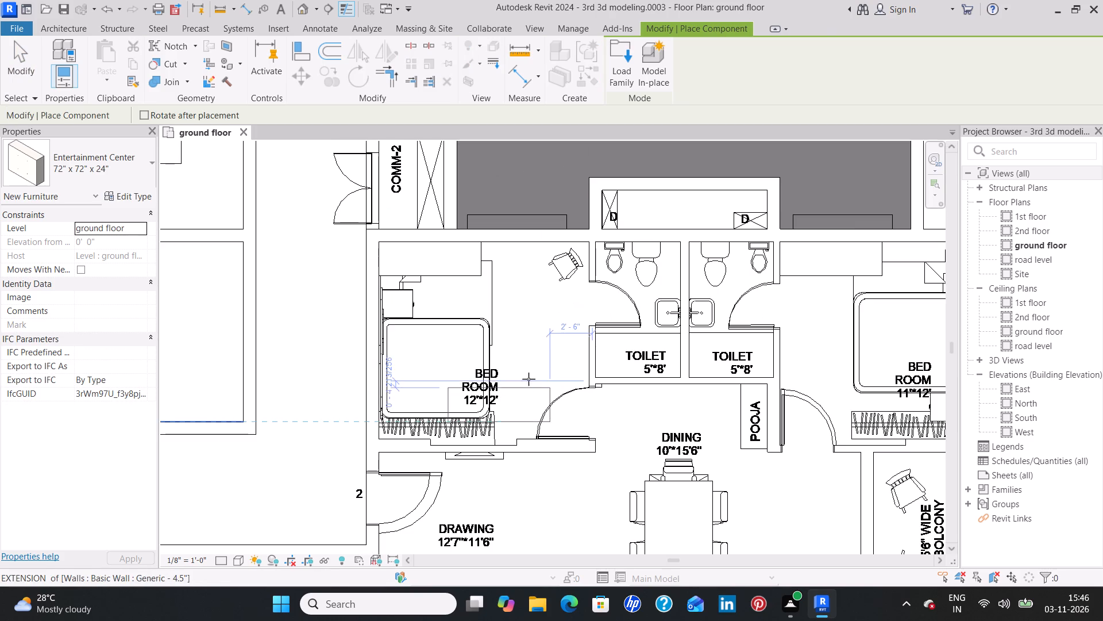
scroll(613, 482, down, 1)
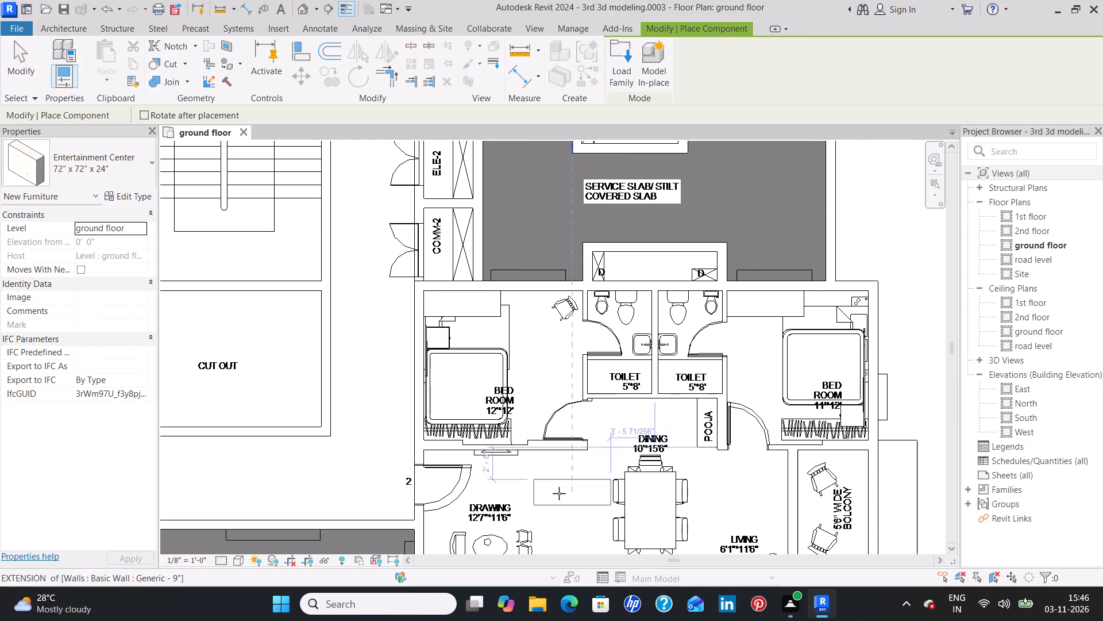
middle_drag(552, 493, 499, 246)
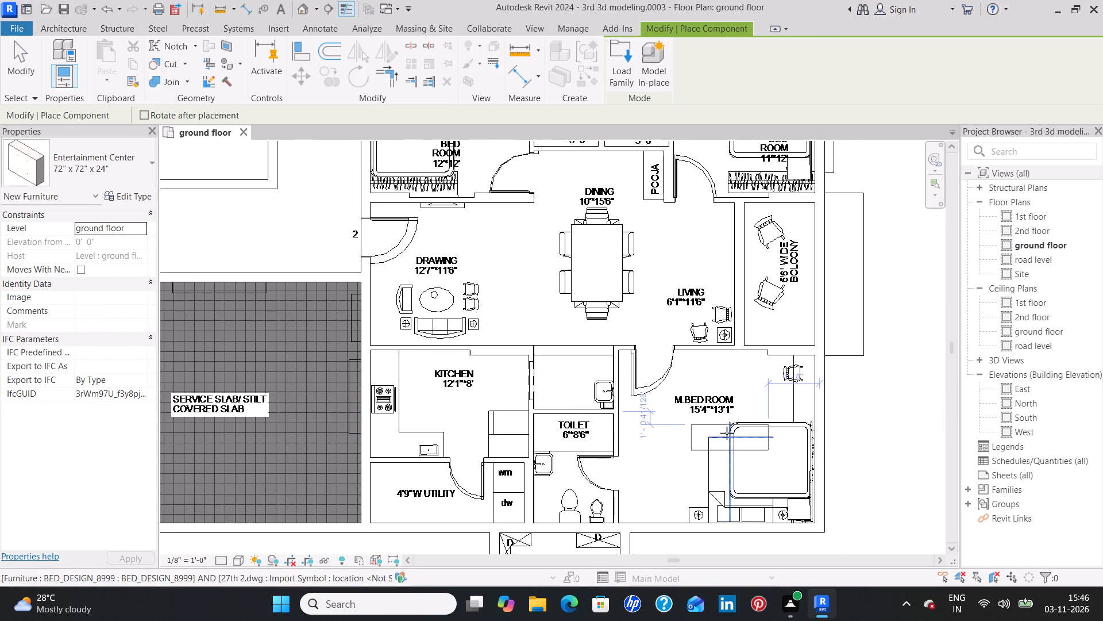
middle_drag(727, 433, 574, 407)
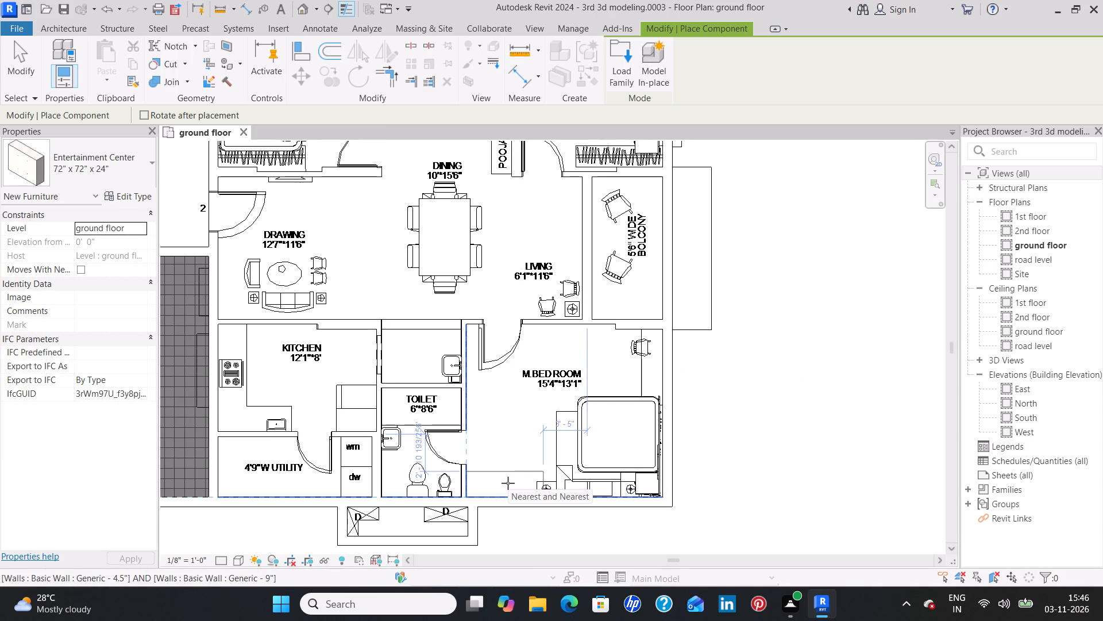
scroll(509, 482, up, 2)
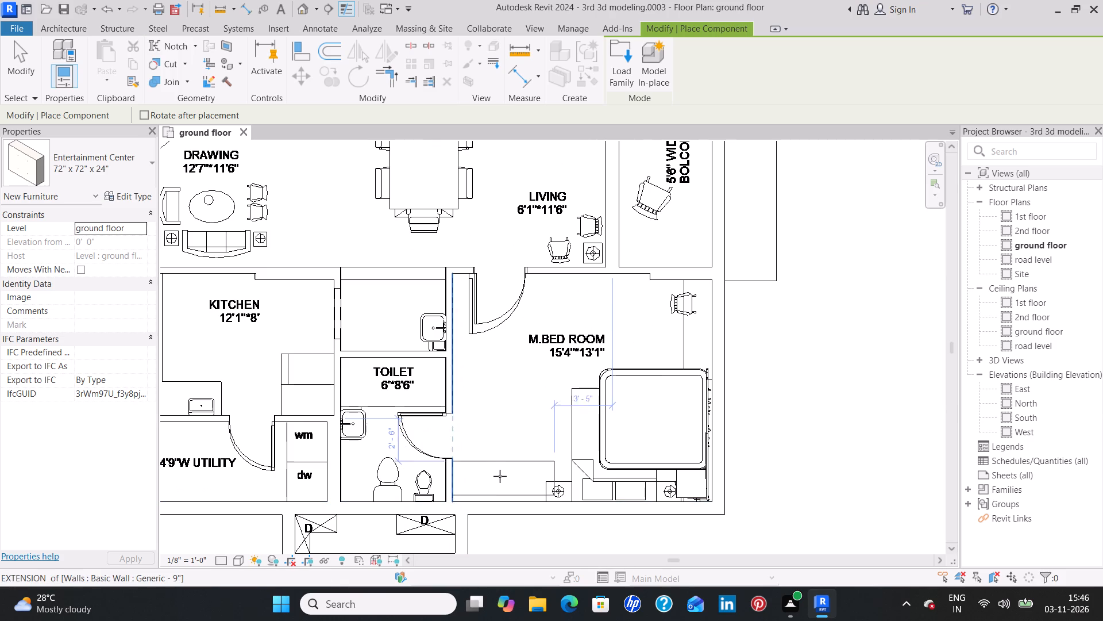
click(510, 481)
Place another Entertainment Center in the lower-right corner of flat 3's M.BED ROOM, between the bed and the toilet wall.
scroll(530, 448, down, 3)
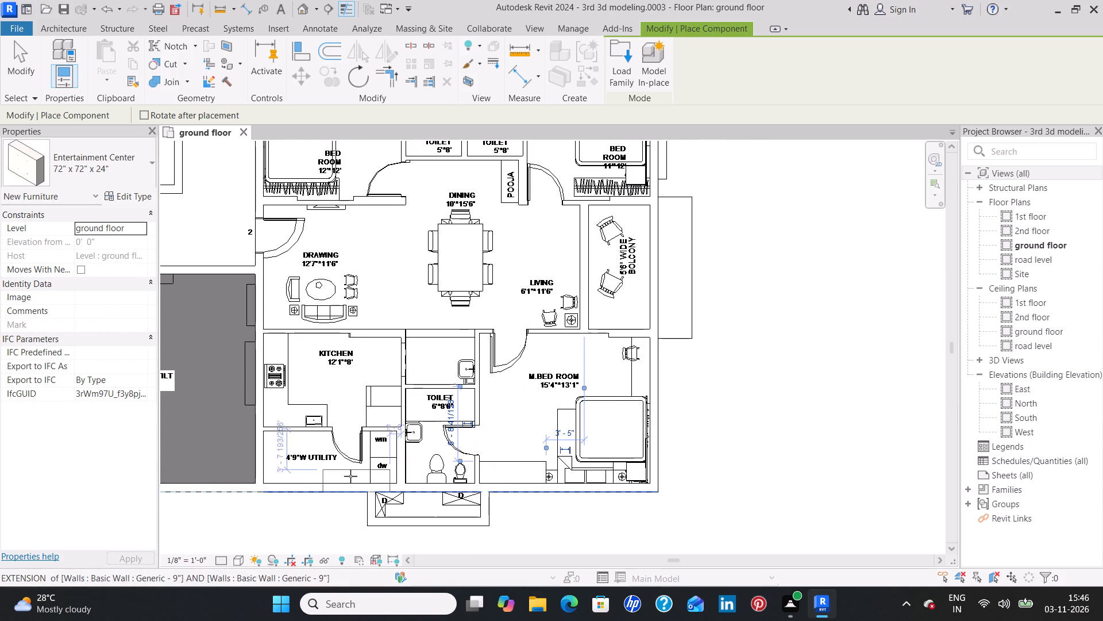
middle_drag(337, 467, 684, 386)
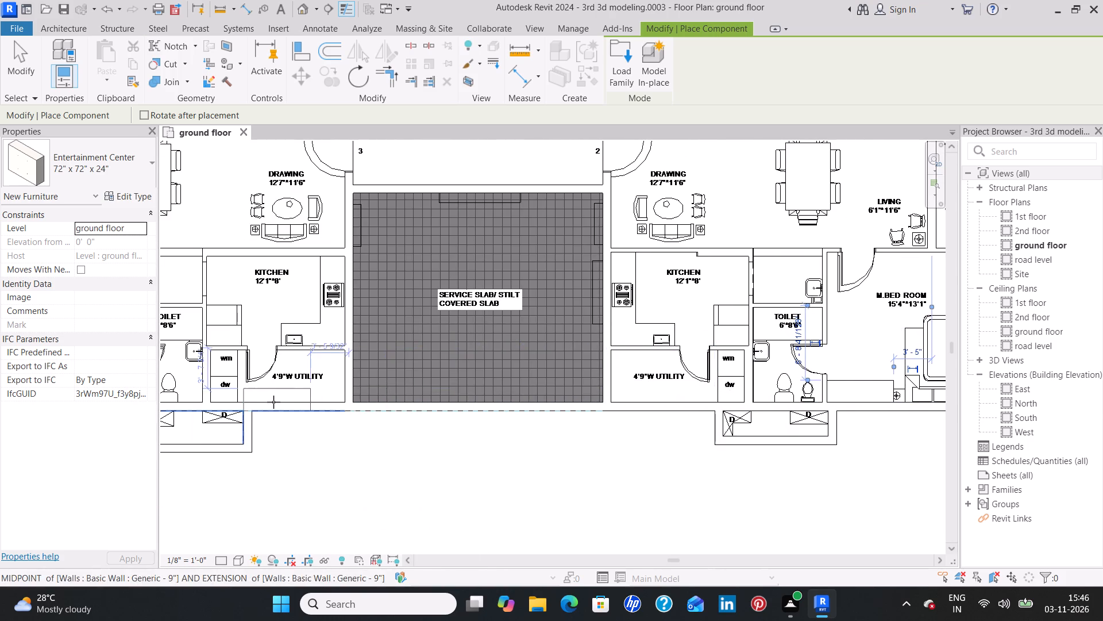
middle_drag(273, 402, 528, 392)
middle_drag(302, 378, 351, 391)
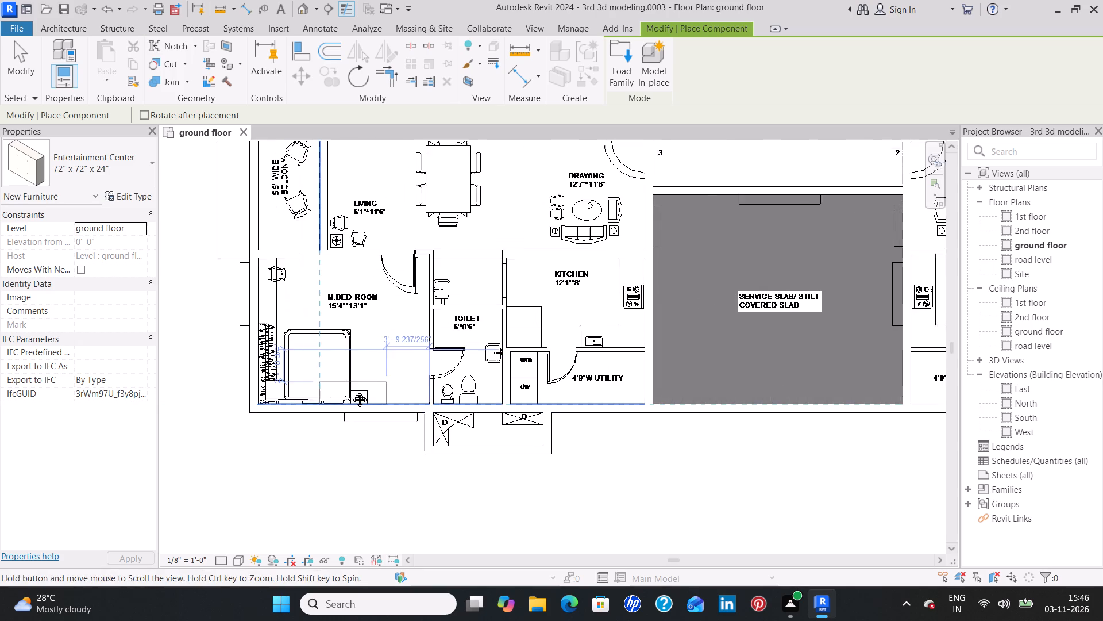
middle_drag(351, 391, 356, 394)
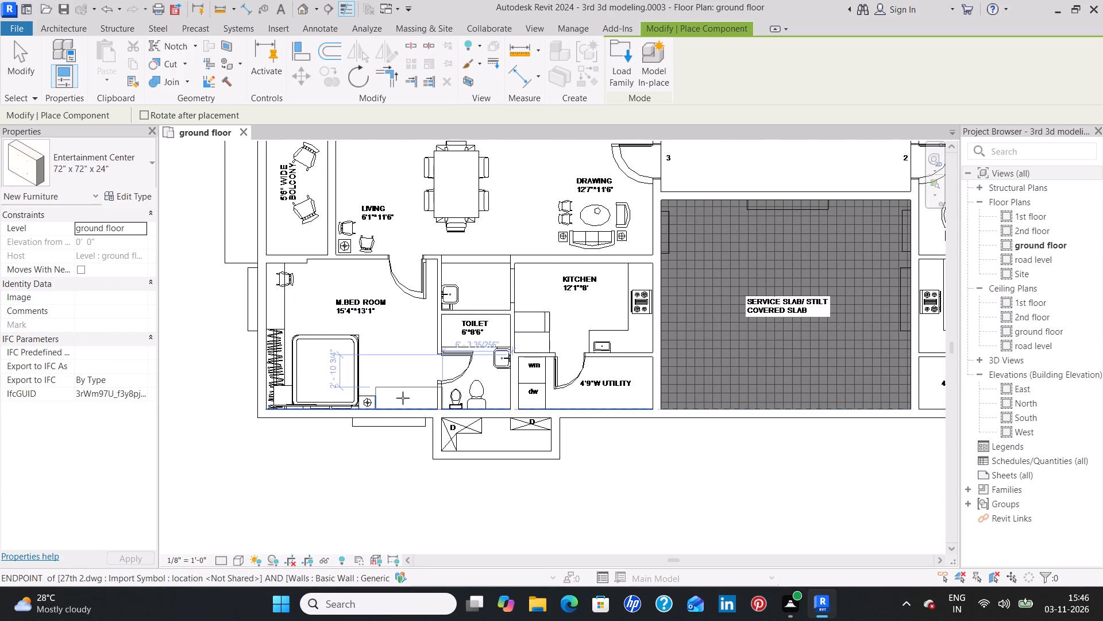
scroll(404, 400, up, 4)
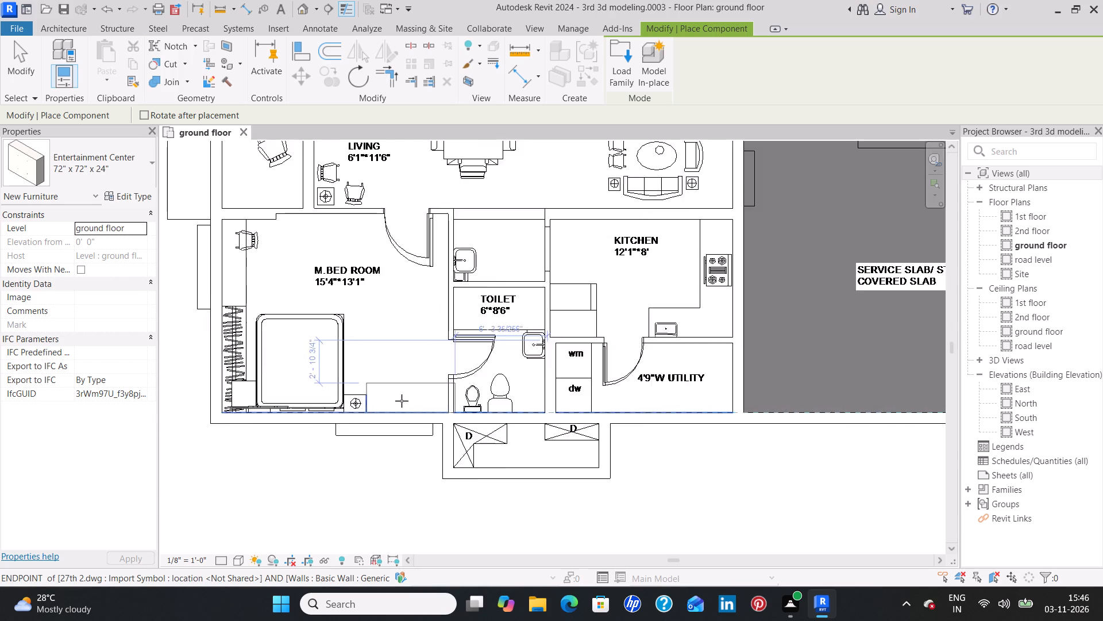
scroll(400, 401, up, 3)
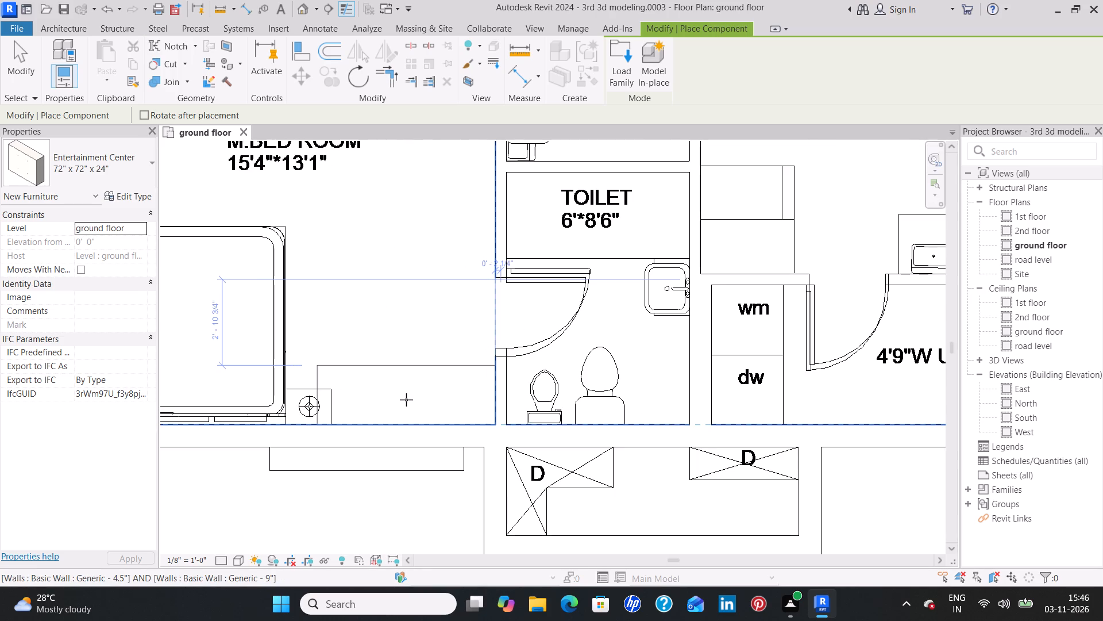
click(406, 400)
Place an Entertainment Center along the upper wall of flat 3's M.BED ROOM, starting at the wall offset left of the door.
scroll(340, 342, down, 3)
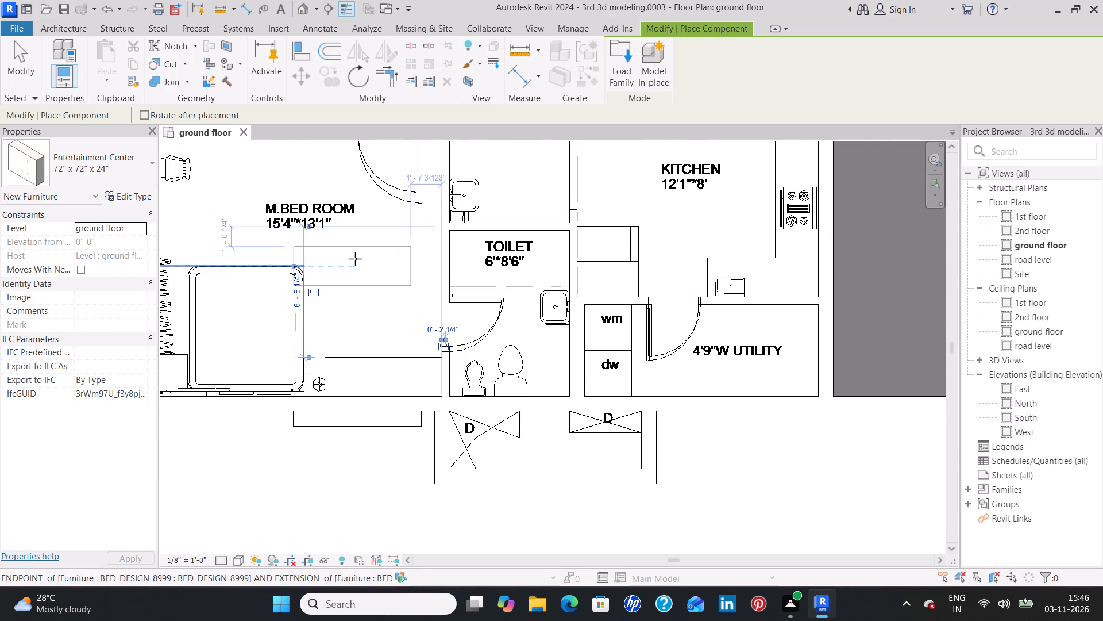
middle_drag(355, 259, 371, 416)
scroll(374, 421, down, 2)
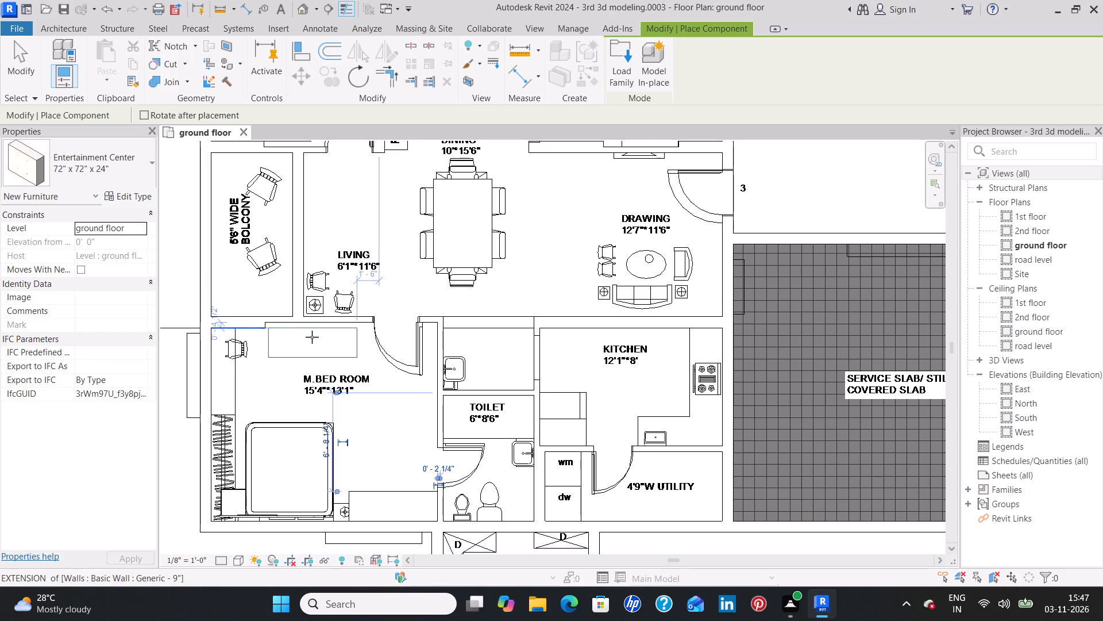
scroll(308, 340, up, 3)
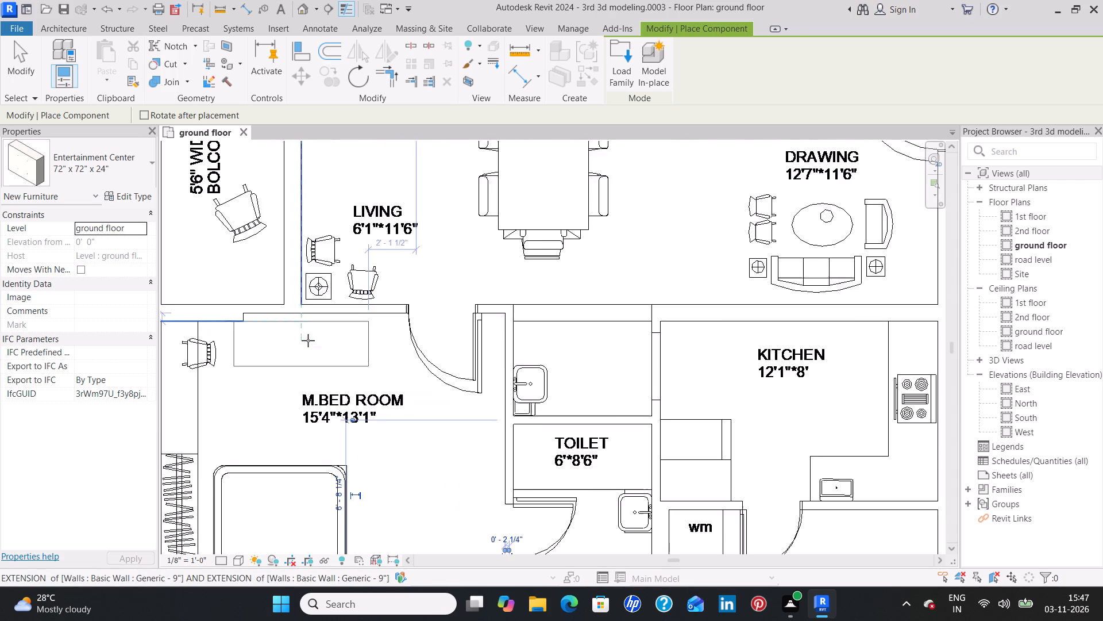
scroll(308, 340, up, 3)
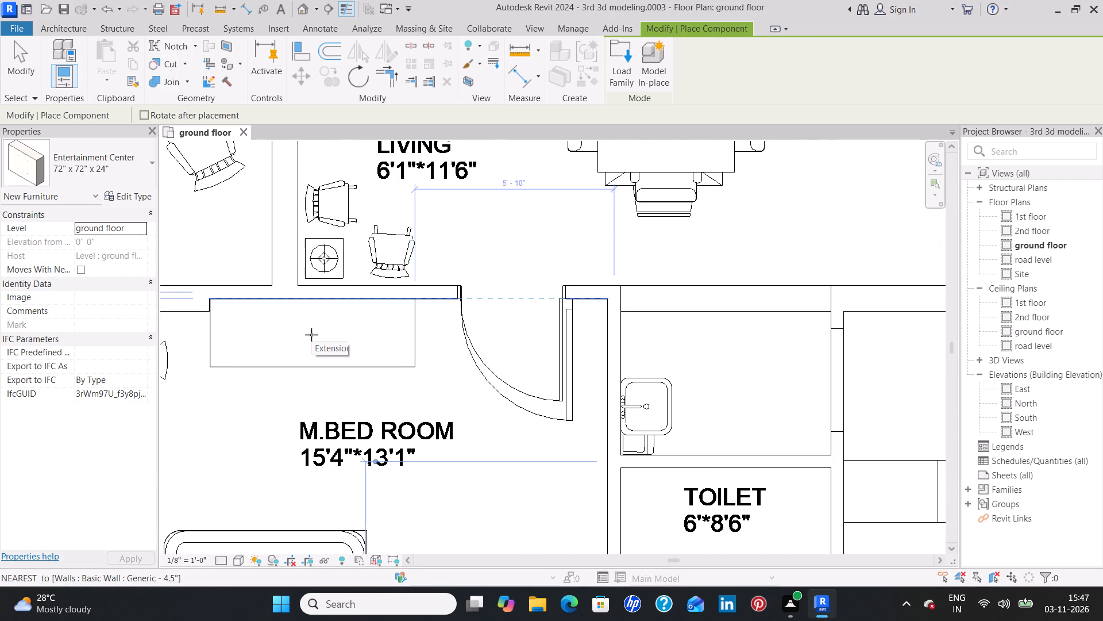
click(311, 335)
Place an Entertainment Center along the upper wall of flat 2's M.BED ROOM, between the door and the chair.
scroll(369, 416, down, 7)
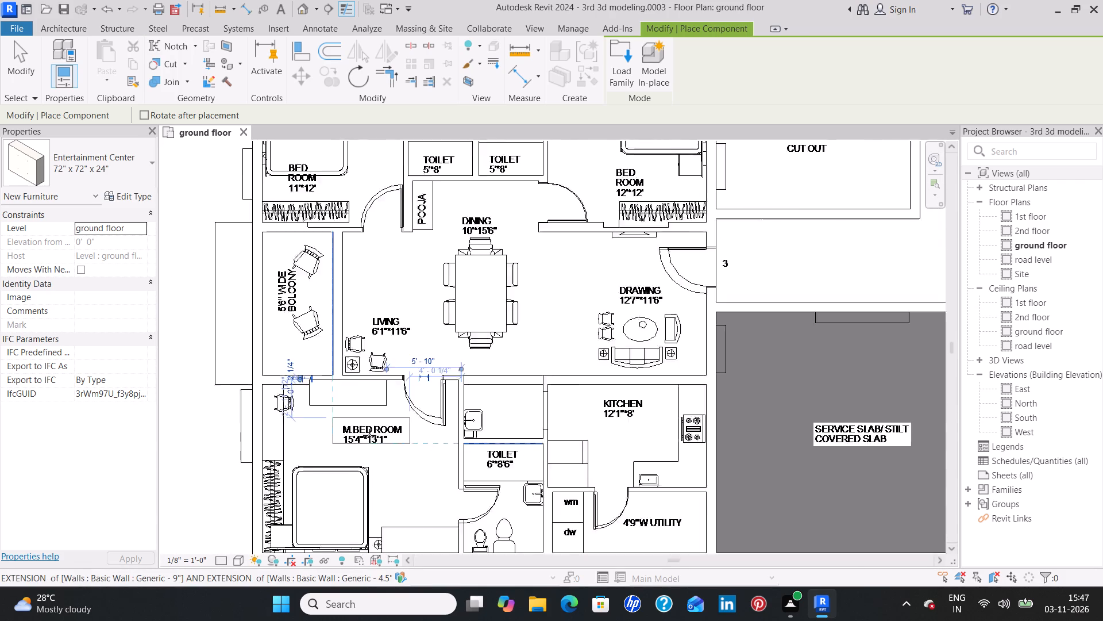
scroll(369, 435, down, 3)
middle_drag(784, 437, 741, 440)
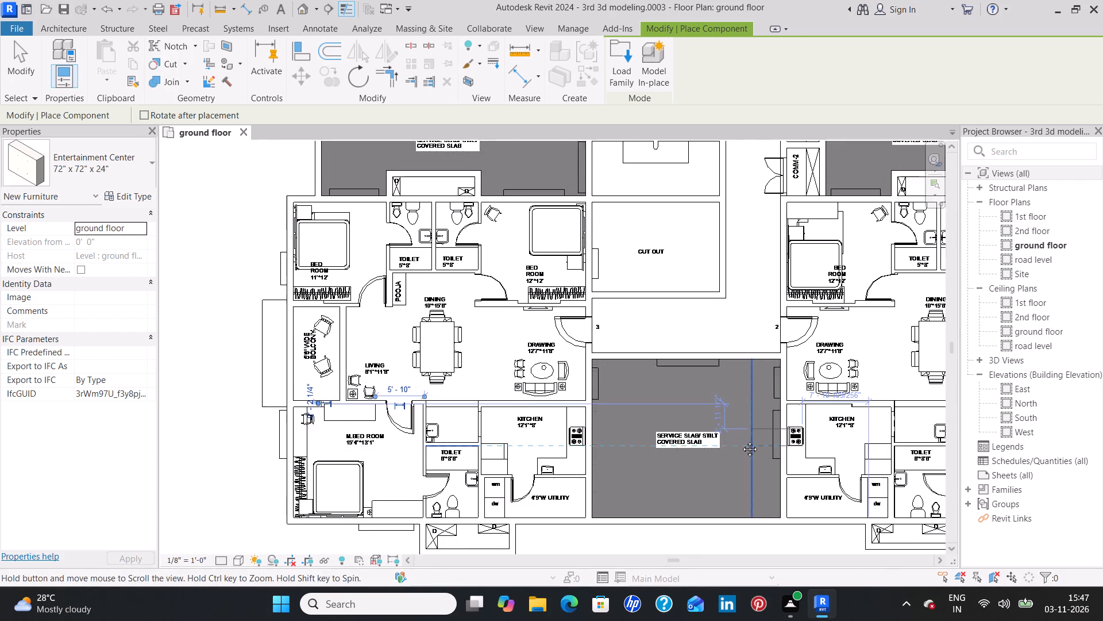
middle_drag(741, 440, 583, 426)
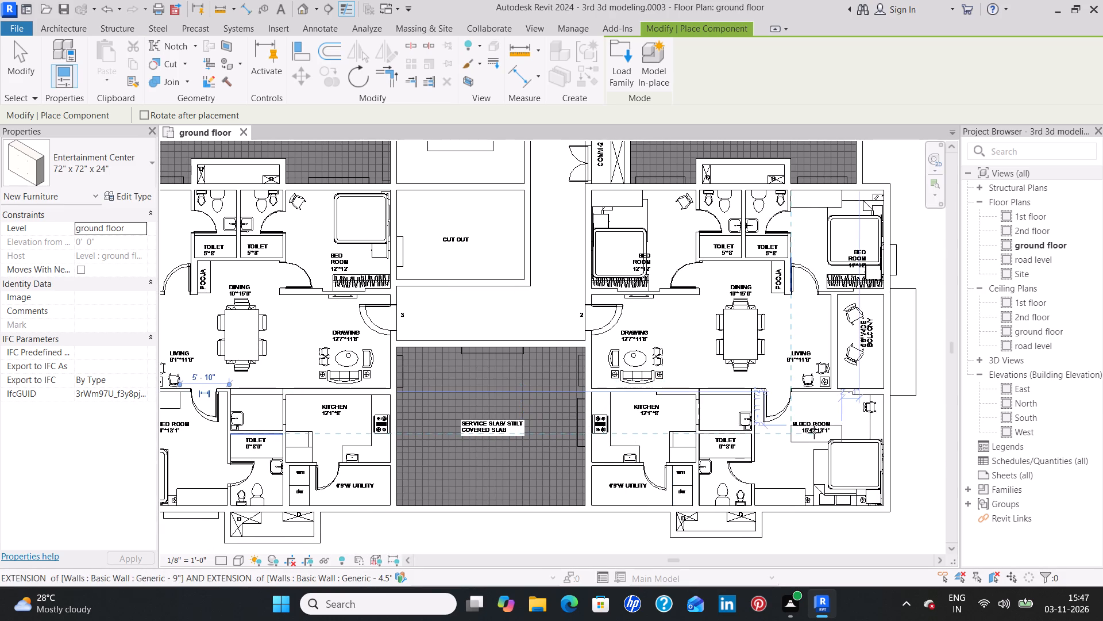
middle_drag(809, 433, 715, 450)
scroll(724, 434, up, 7)
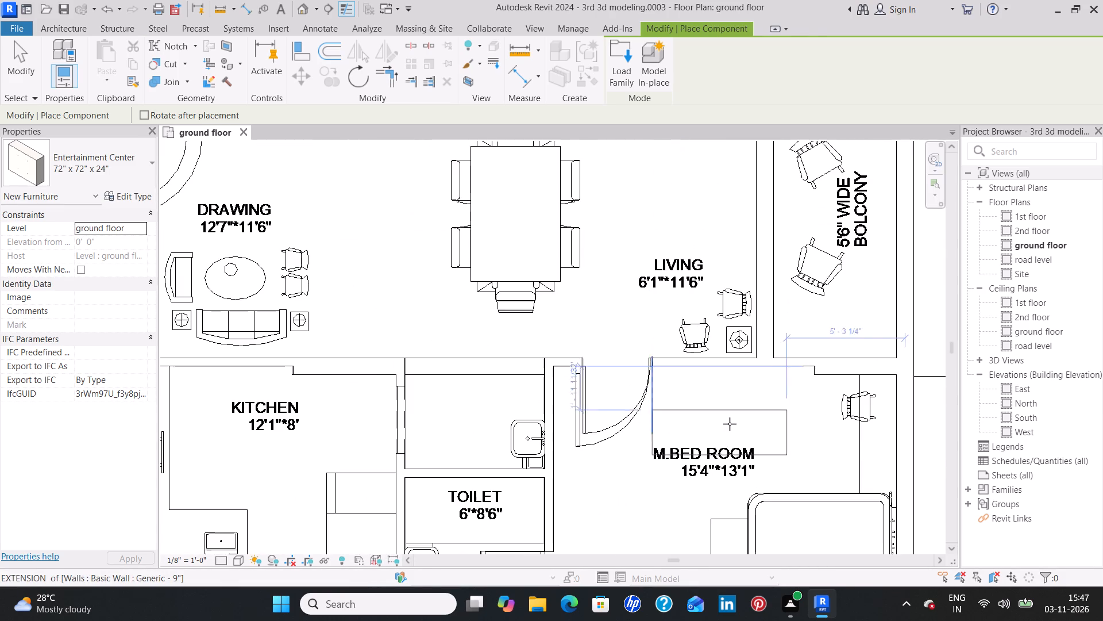
scroll(734, 419, up, 3)
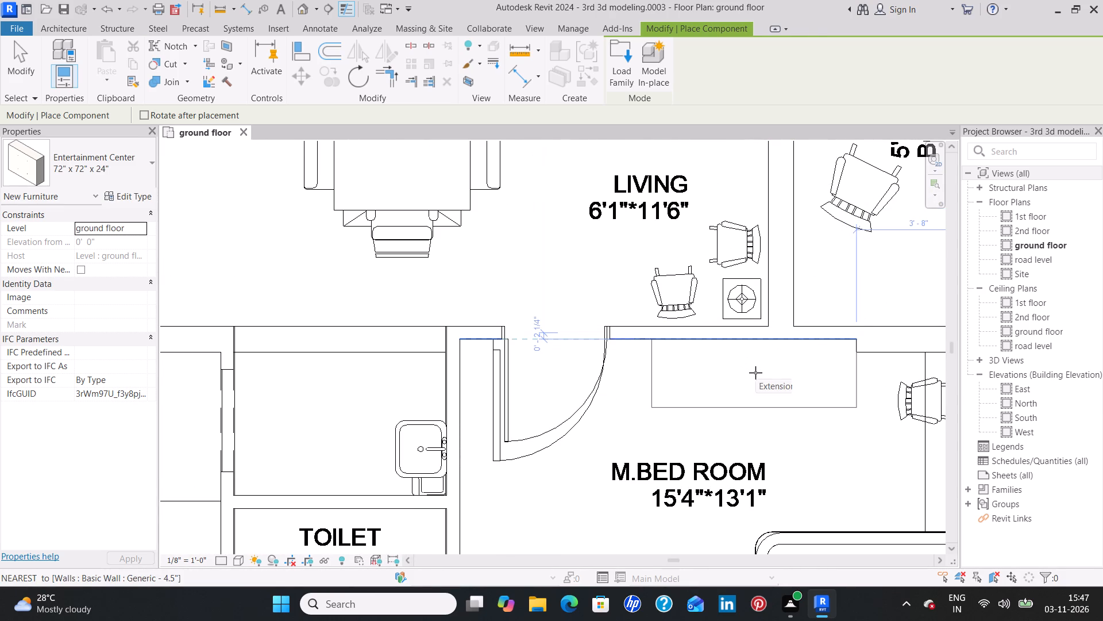
click(755, 373)
Place an Entertainment Center in the upper-right corner of flat 3's 11'*12' bedroom, against the toilet wall, and end placement.
scroll(642, 473, down, 7)
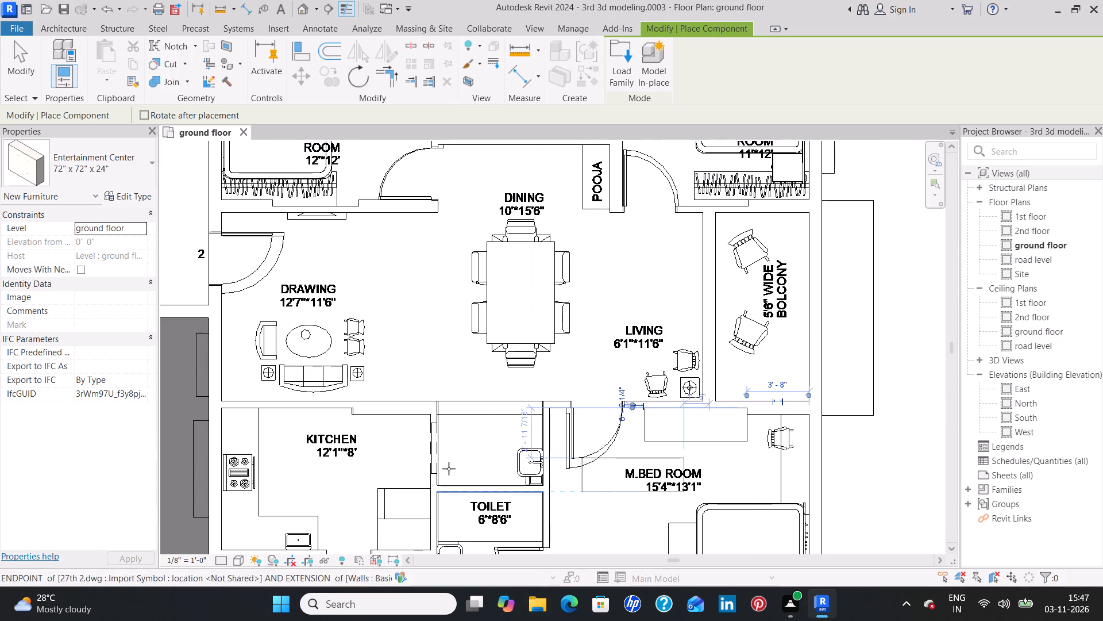
scroll(447, 467, down, 3)
middle_drag(210, 442, 493, 428)
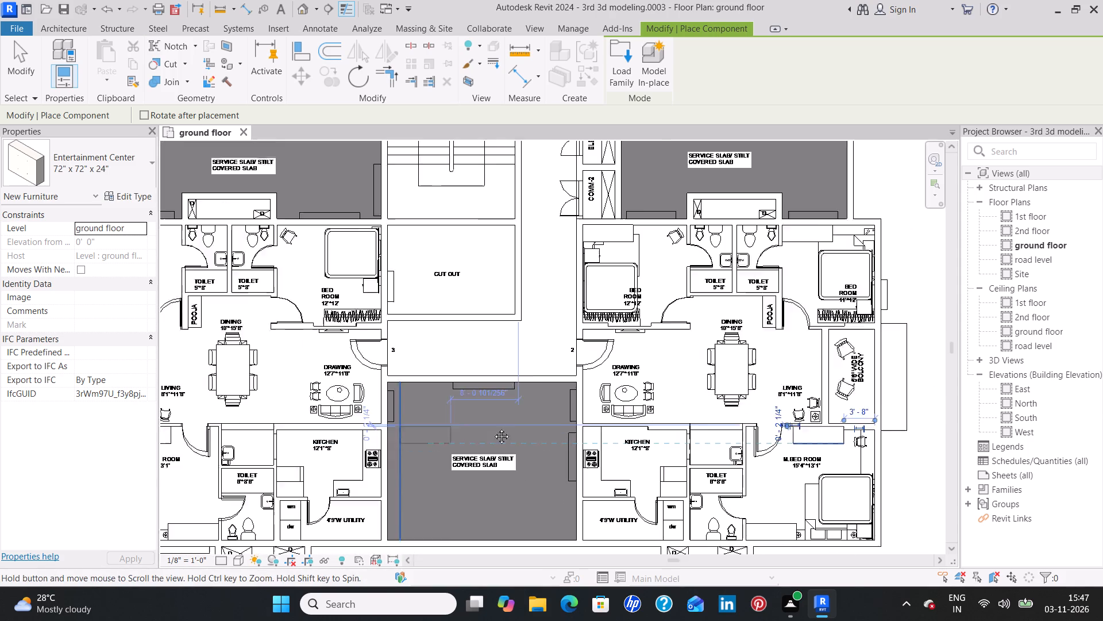
middle_drag(493, 428, 592, 427)
middle_drag(364, 344, 364, 350)
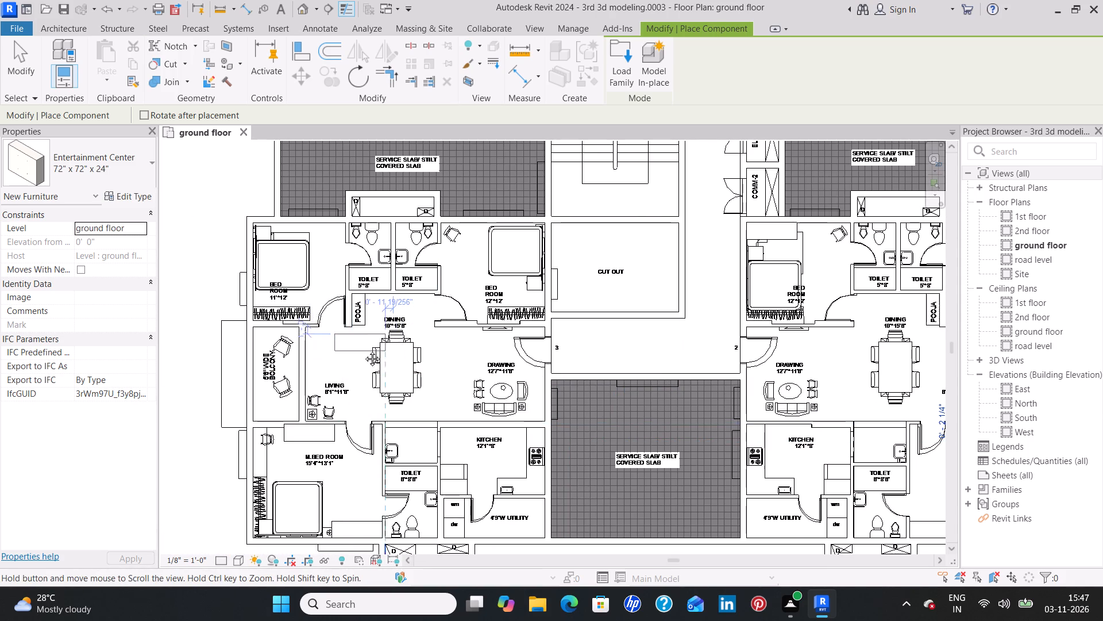
middle_drag(364, 350, 368, 463)
scroll(281, 436, up, 5)
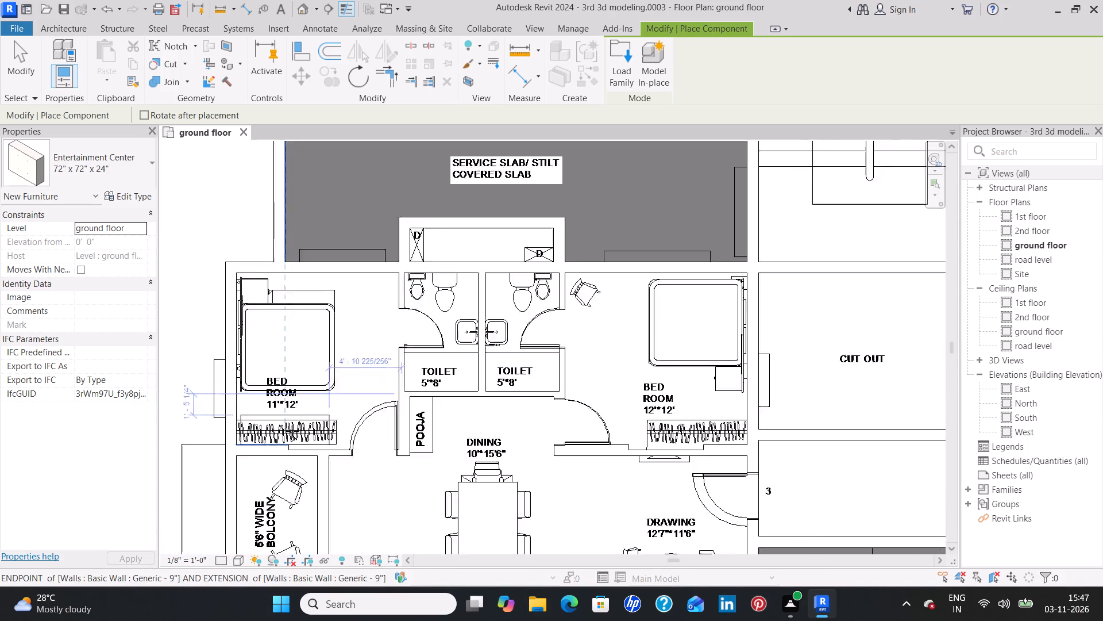
scroll(292, 431, up, 1)
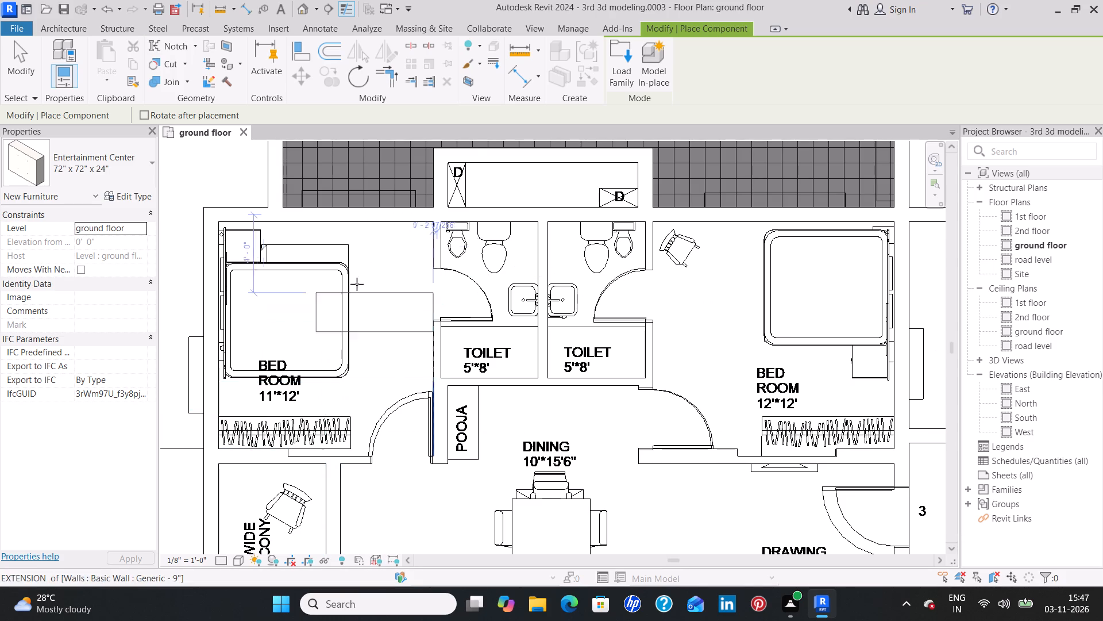
click(369, 235)
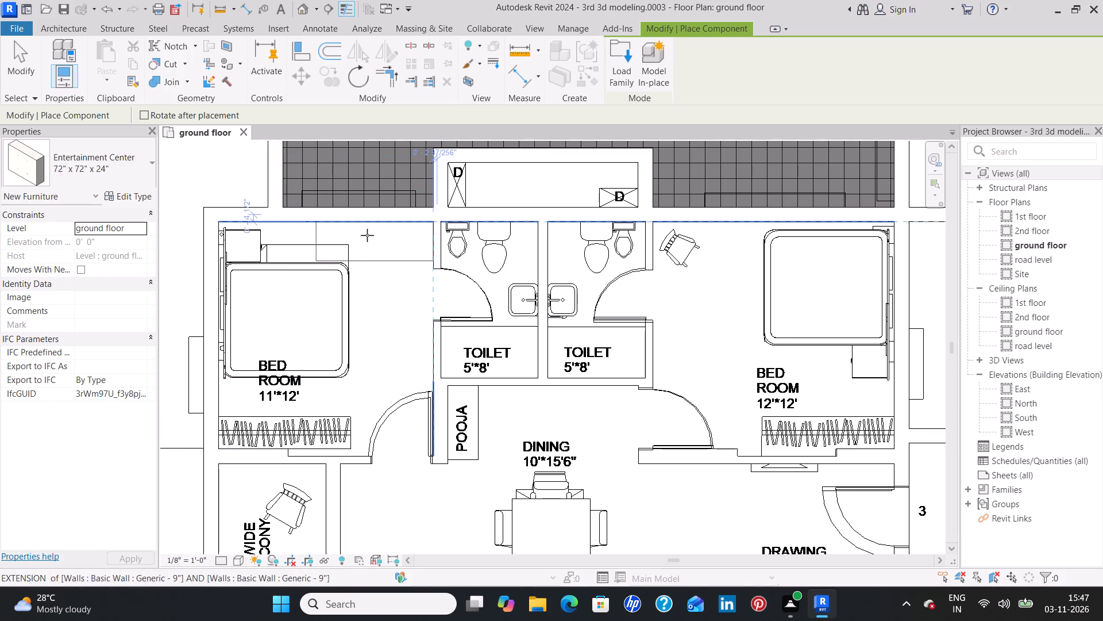
key(Escape)
key(Escape)
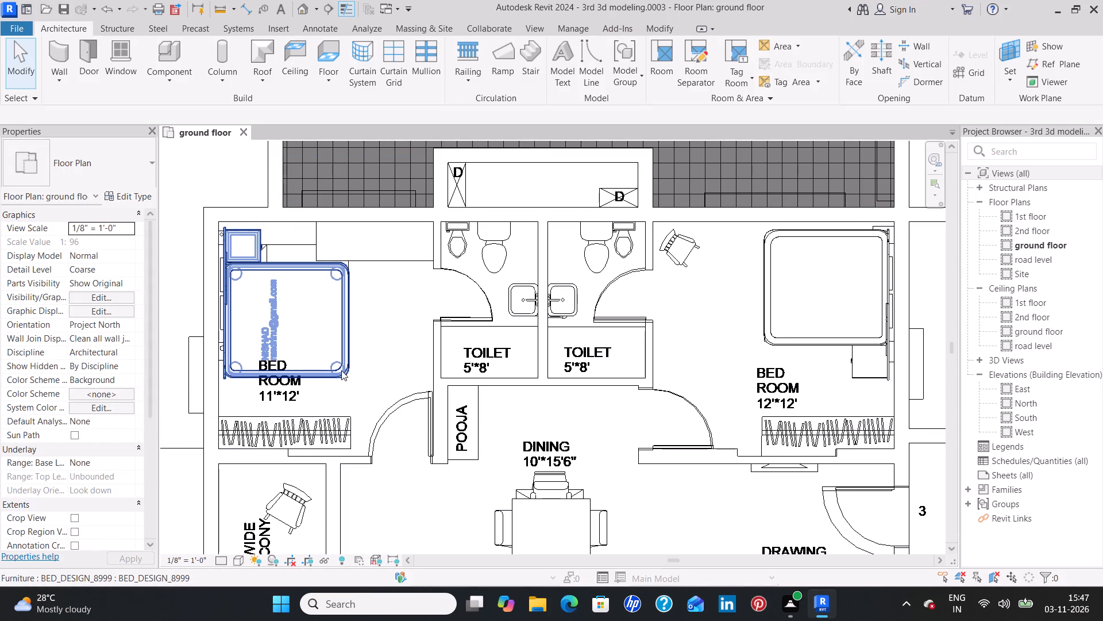
Nudge the bed in flat 3's 11'*12' bedroom downward until its centre is about 6'-5" from the upper wall, clearing the Entertainment Center.
click(342, 370)
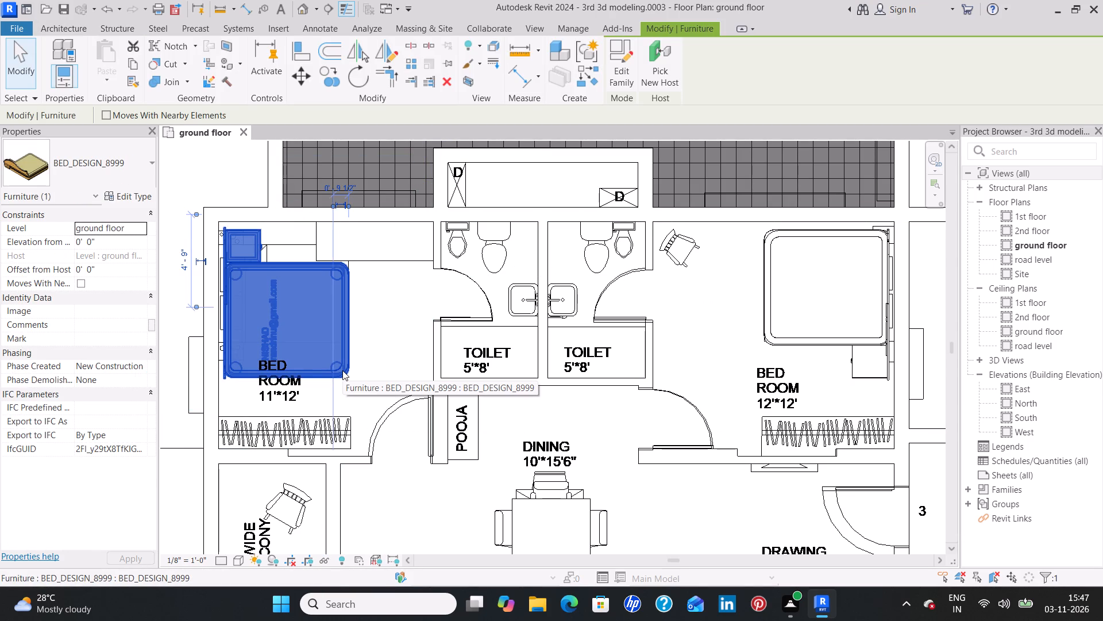
key(Down)
key(Down)
key(Down)
key(Down)
key(Down)
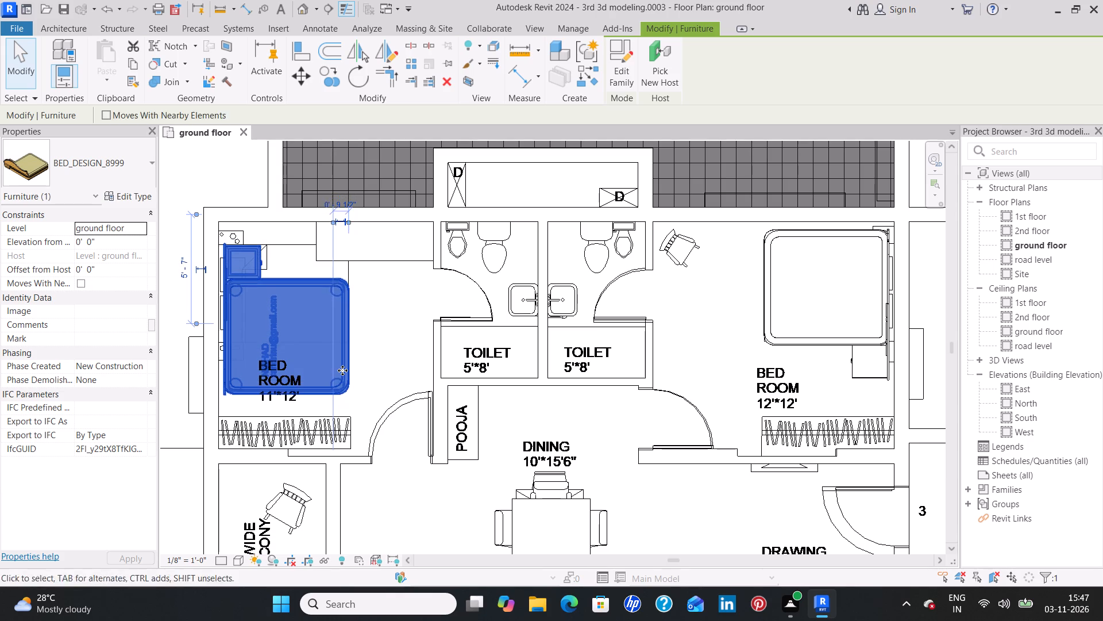
key(Down)
key(Down)
key(Down)
key(Down)
key(Down)
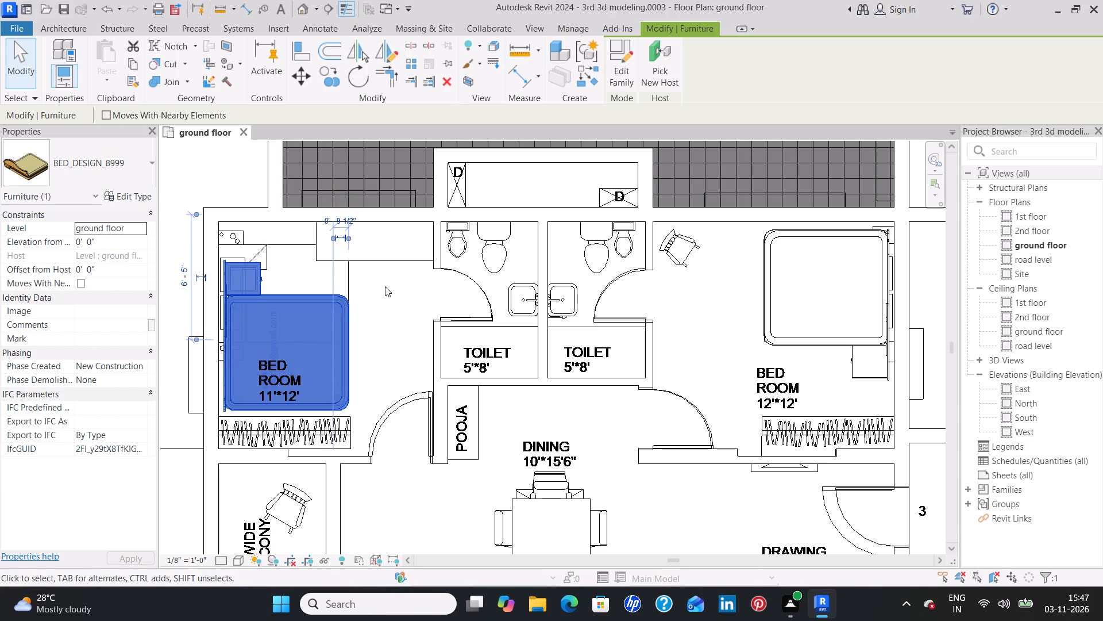
click(396, 261)
Place an Entertainment Center in the upper-right corner of flat 3's 12'*12' bedroom, against the cut-out wall, and end placement.
text(cs)
scroll(650, 300, down, 1)
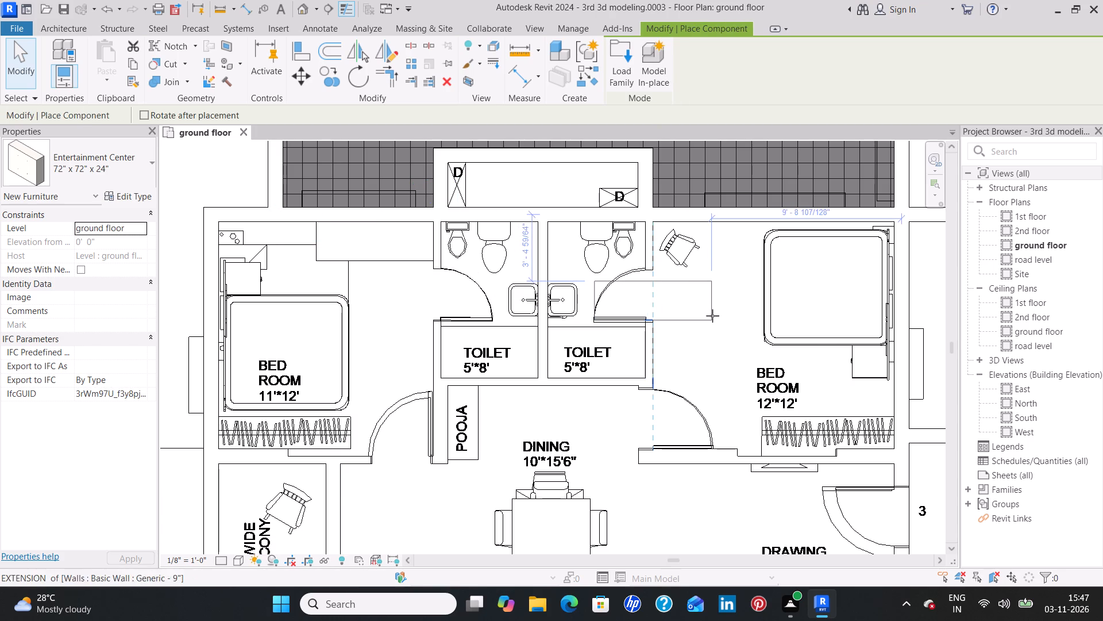
middle_drag(713, 316, 526, 356)
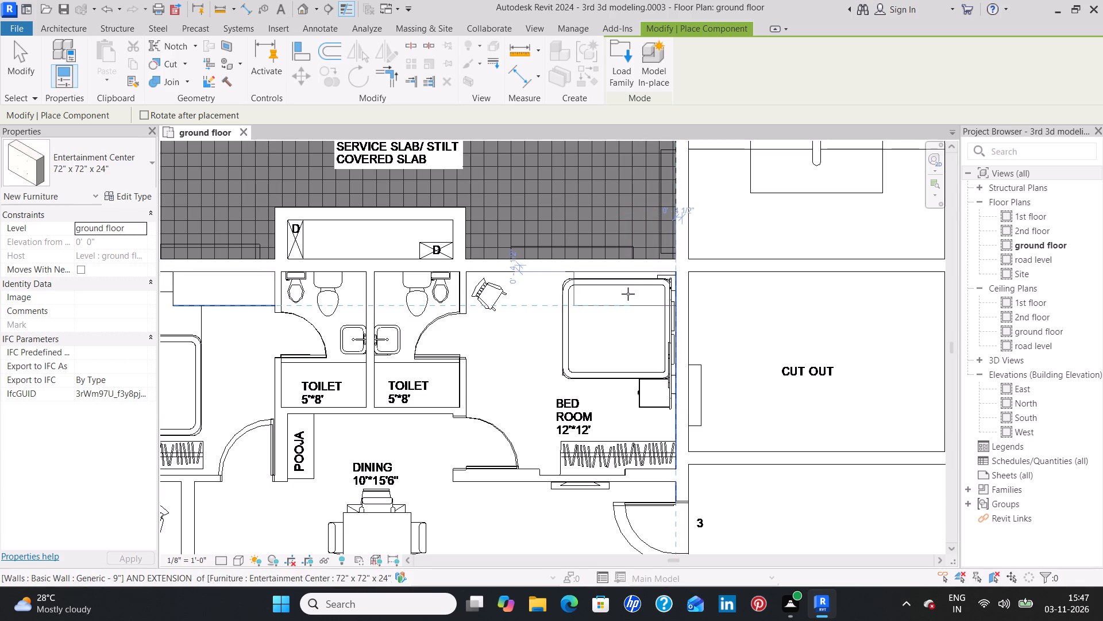
scroll(628, 294, up, 2)
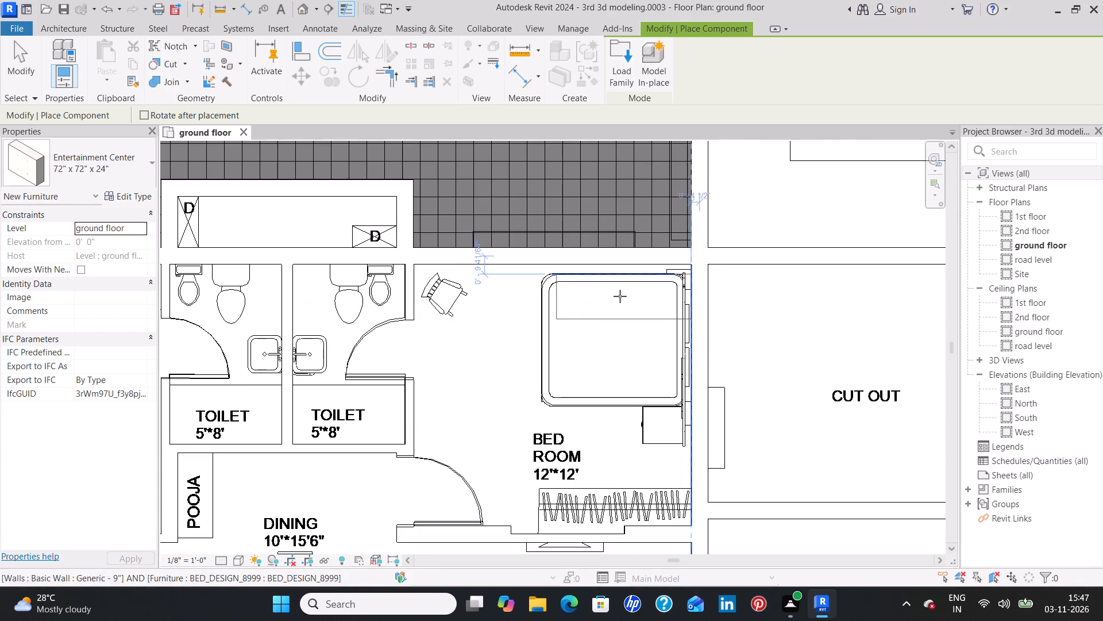
click(626, 290)
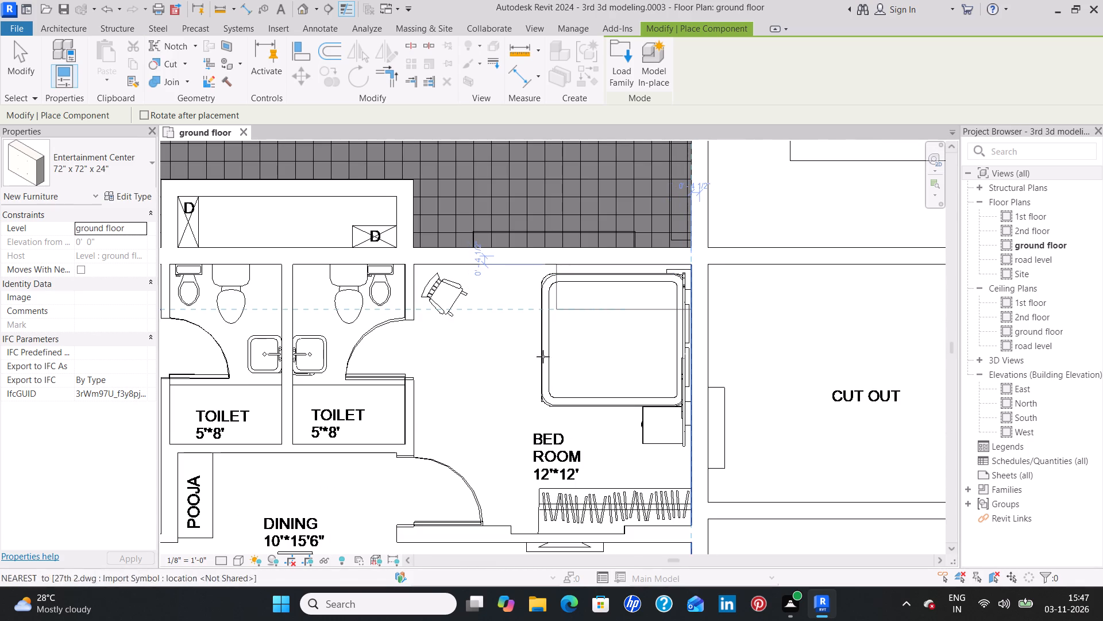
key(Escape)
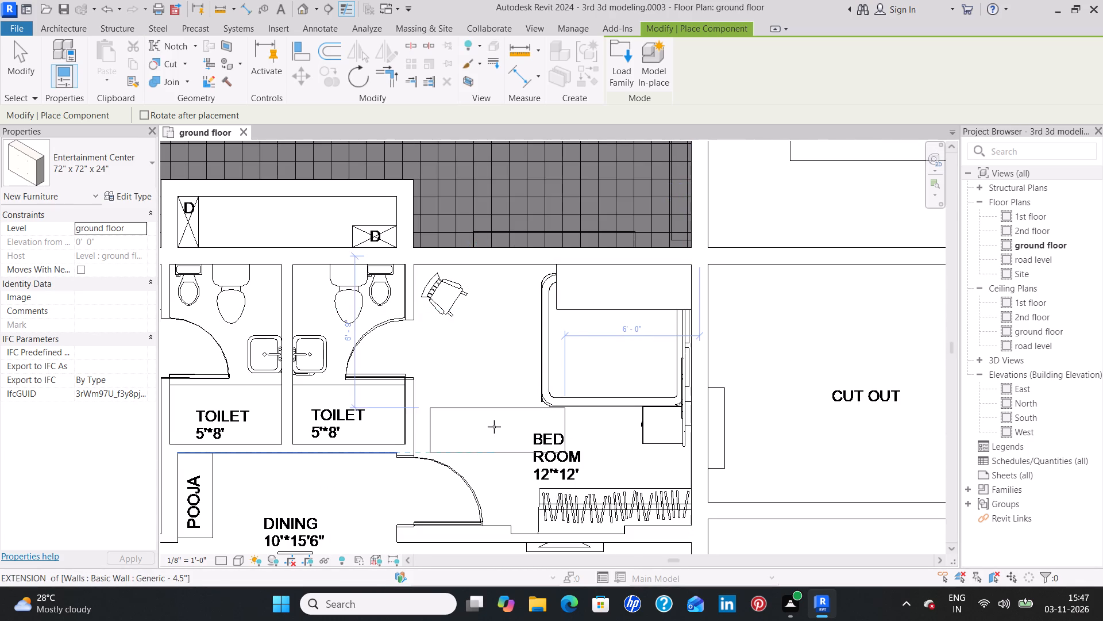
key(Escape)
Nudge the bed in flat 3's 12'*12' bedroom downward, clear of the Entertainment Center, to about 4'-9 3/4" from the lower wall.
click(576, 392)
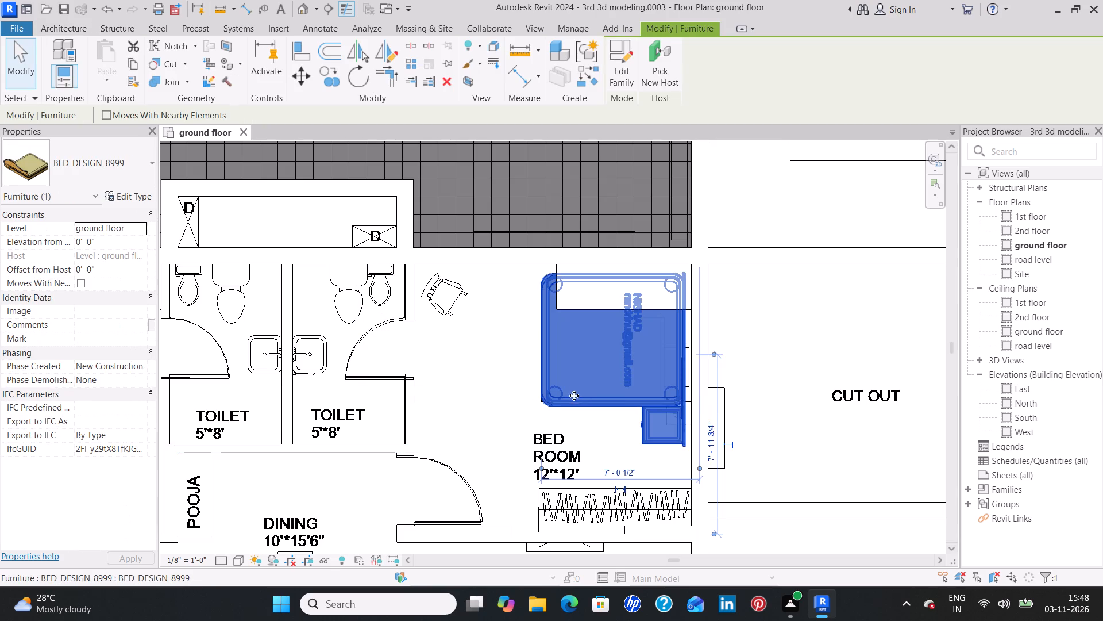
key(Down)
key(Down)
key(Down)
key(Down)
key(Down)
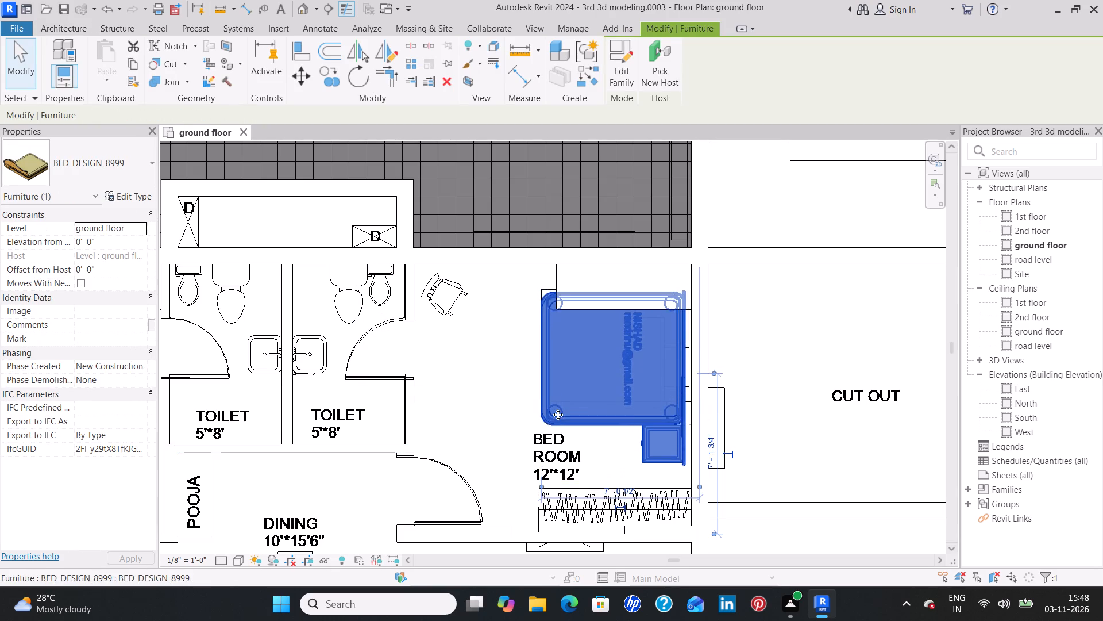
key(Down)
key(Down)
key(Down)
key(Down)
key(Down)
key(Down)
key(Down)
key(Down)
key(Down)
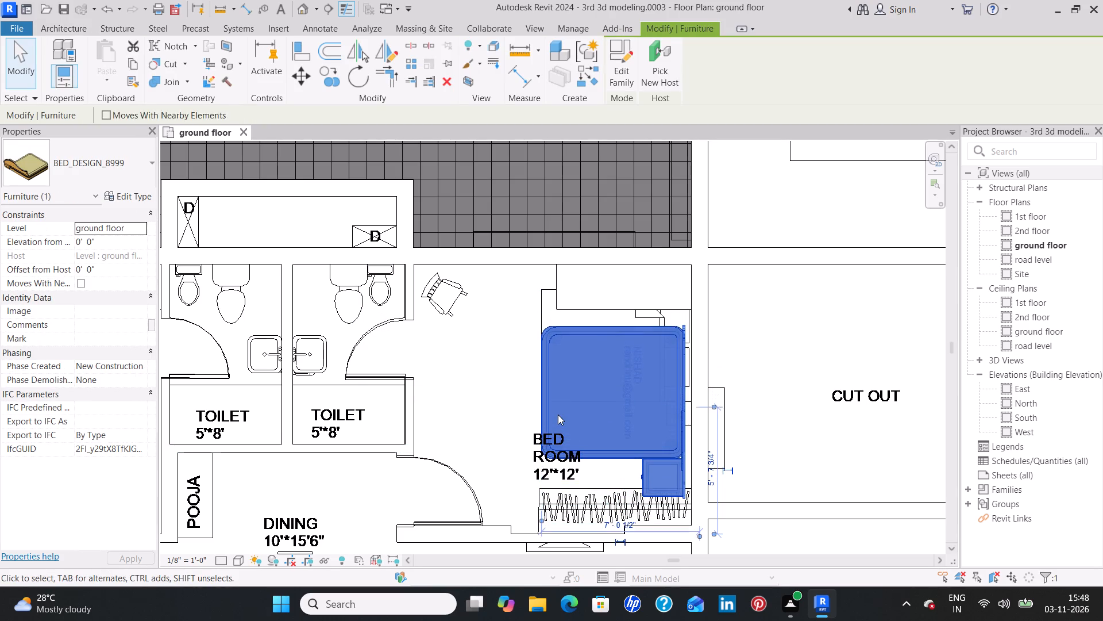
key(Down)
key(Down)
key(Down)
key(Down)
key(Down)
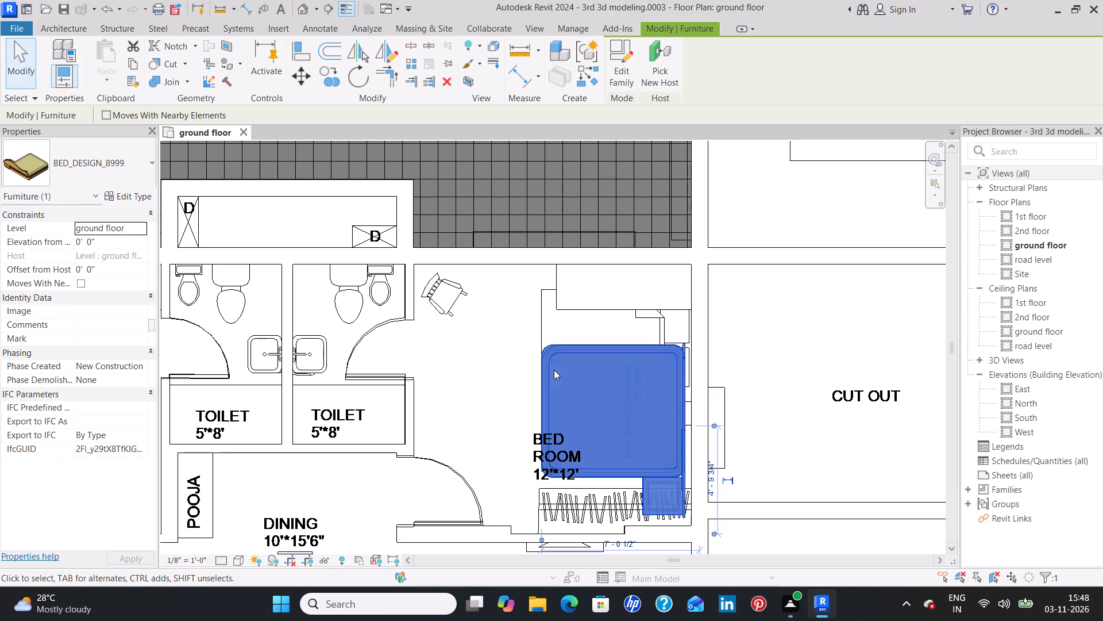
click(458, 392)
Place an Entertainment Center, rotated upright, in the lower-left corner of flat 4's M.BED ROOM, against the outer wall.
scroll(470, 393, down, 1)
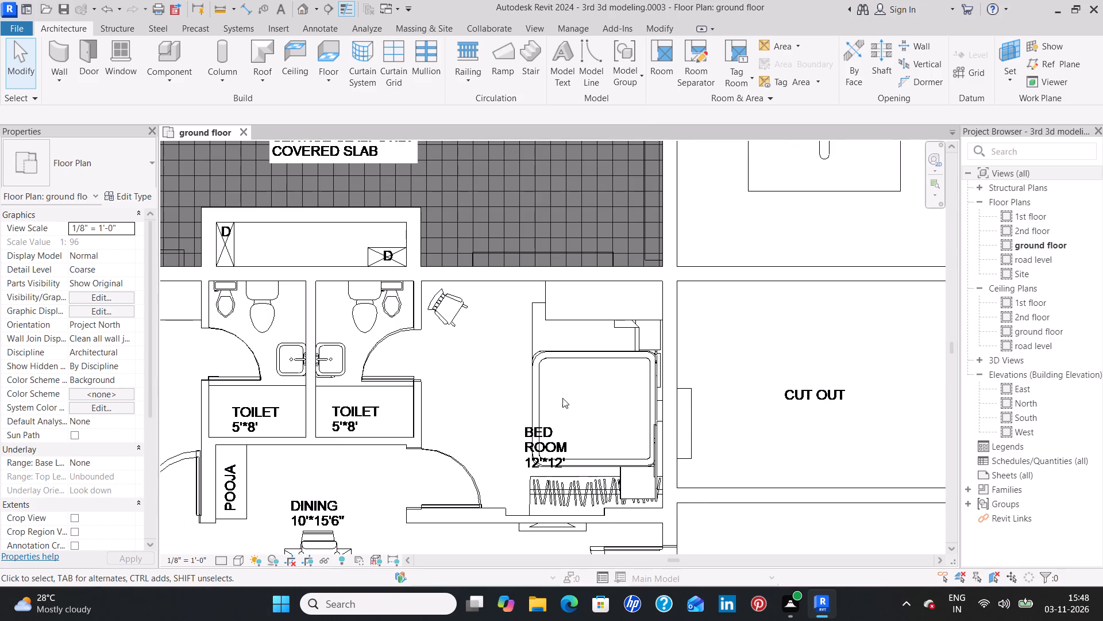
click(599, 315)
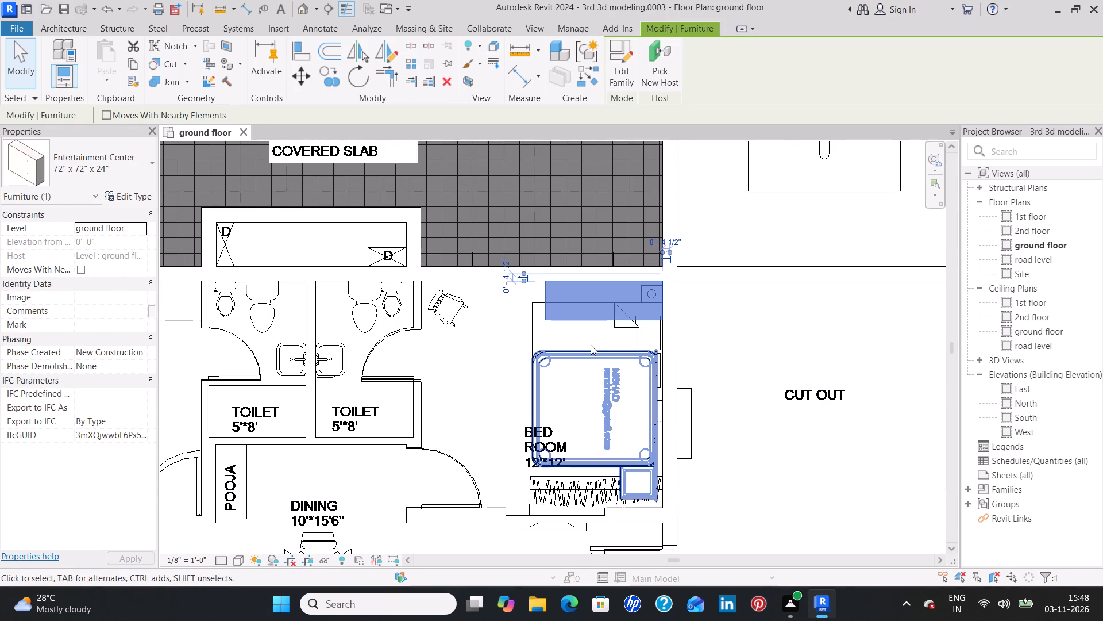
text(cs)
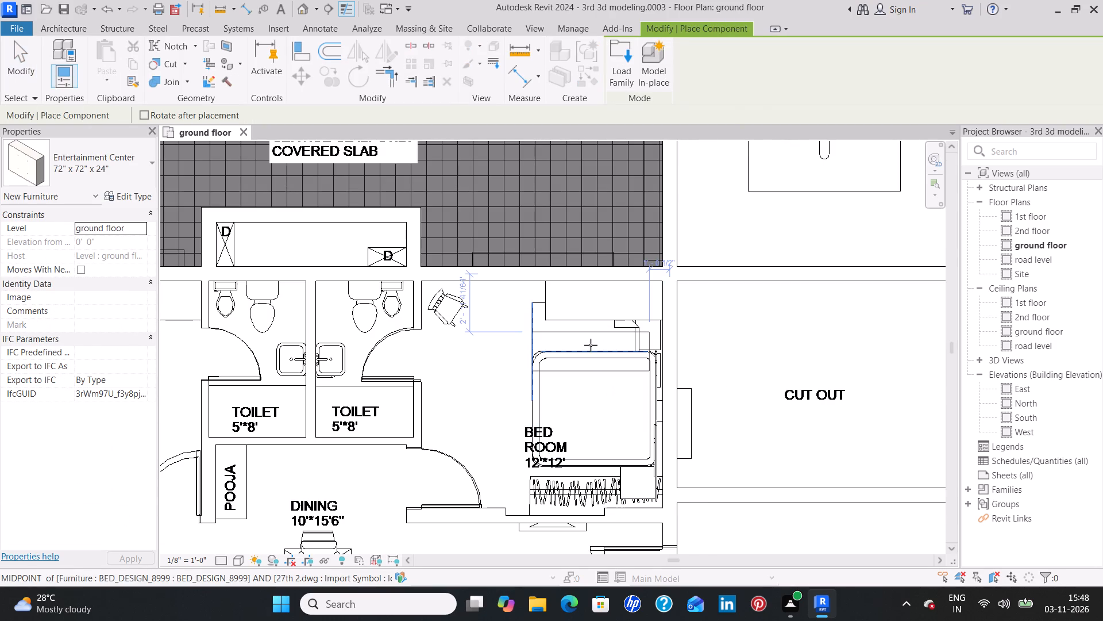
scroll(470, 254, down, 2)
scroll(385, 236, down, 3)
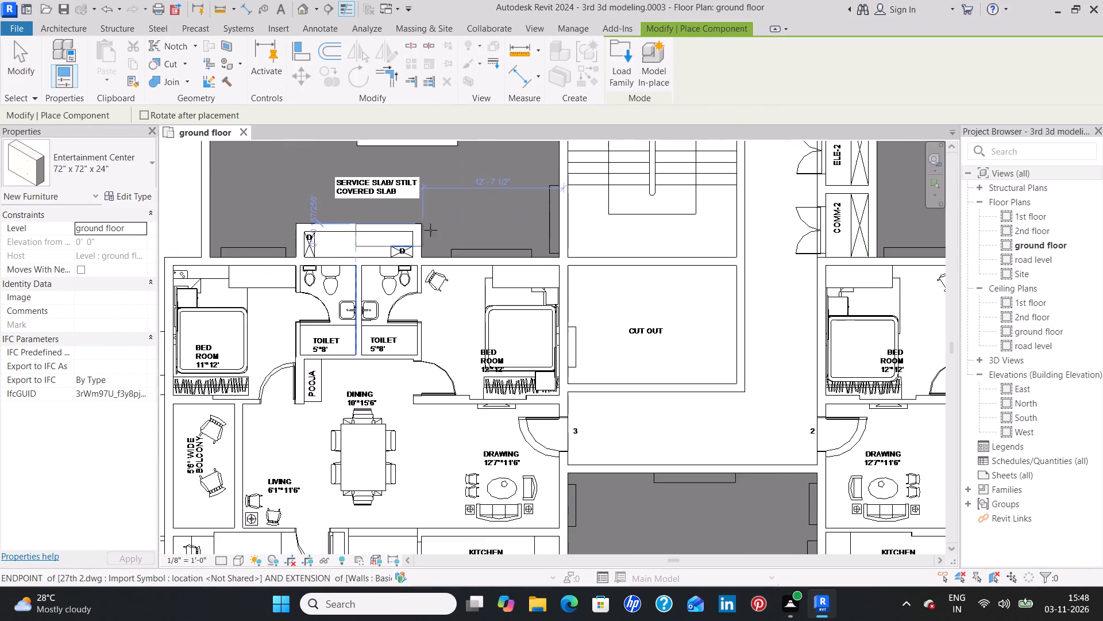
middle_drag(504, 193, 534, 447)
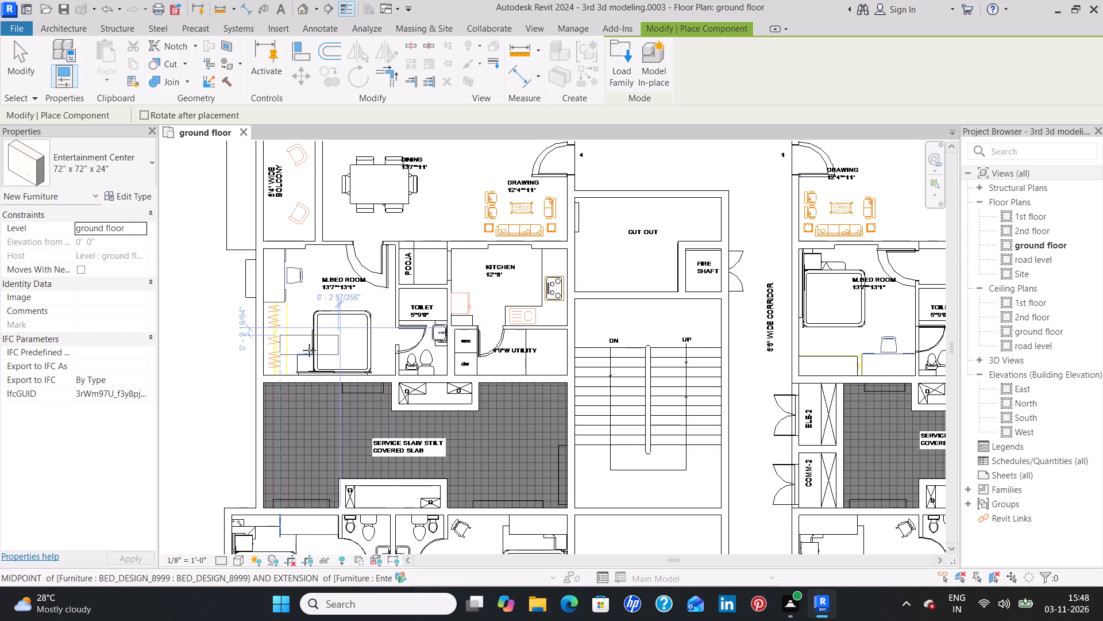
key(space)
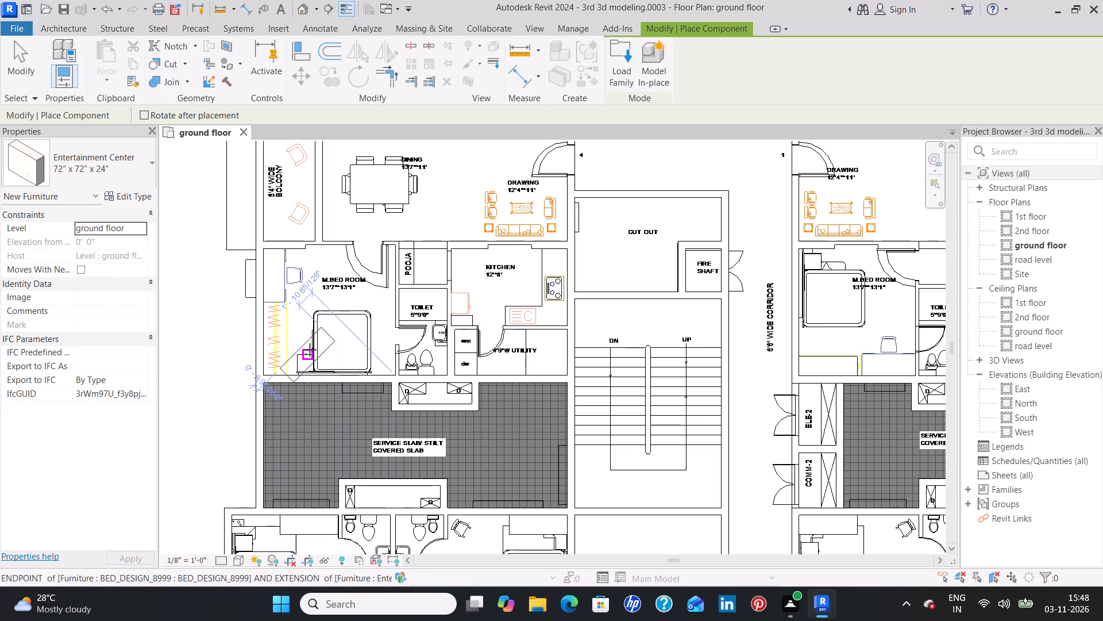
key(space)
key(space)
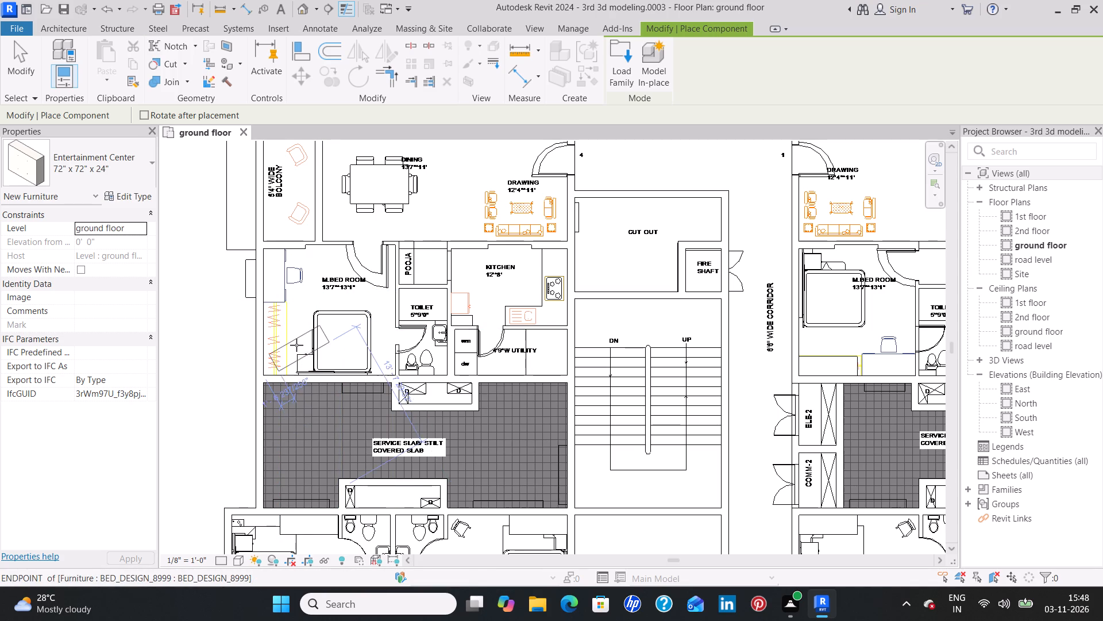
key(space)
key(space)
key(space)
key(space)
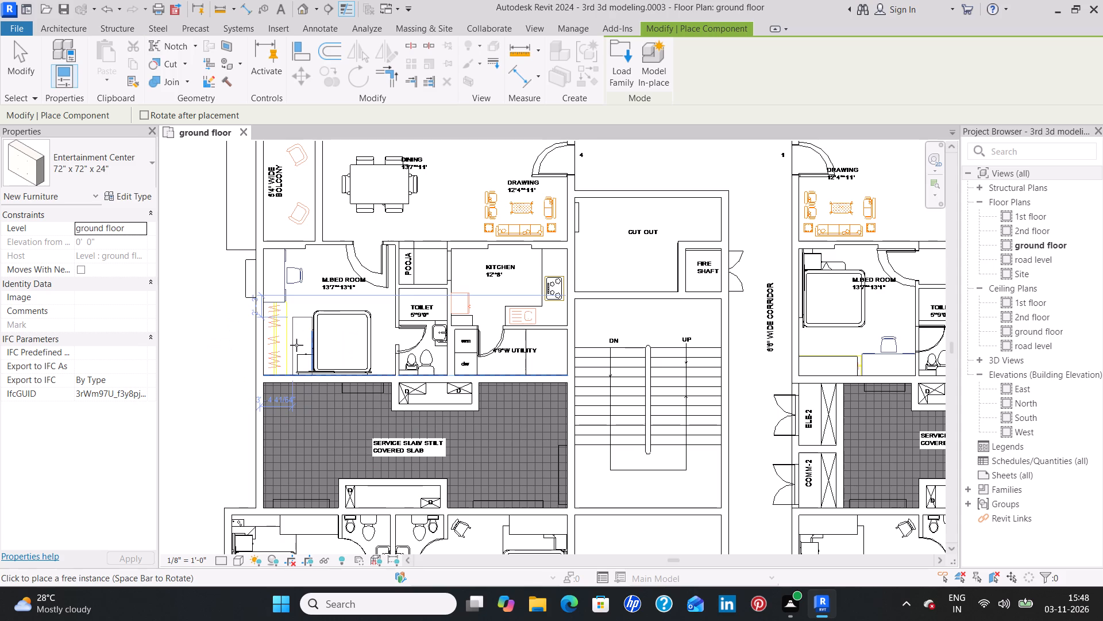
scroll(276, 346, up, 4)
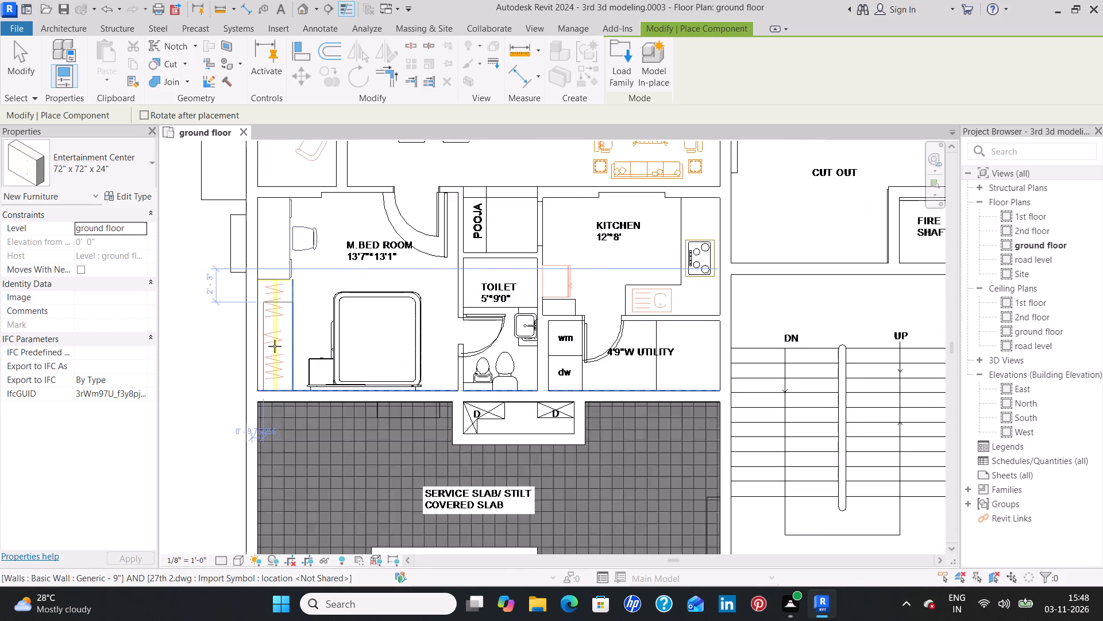
scroll(275, 346, up, 2)
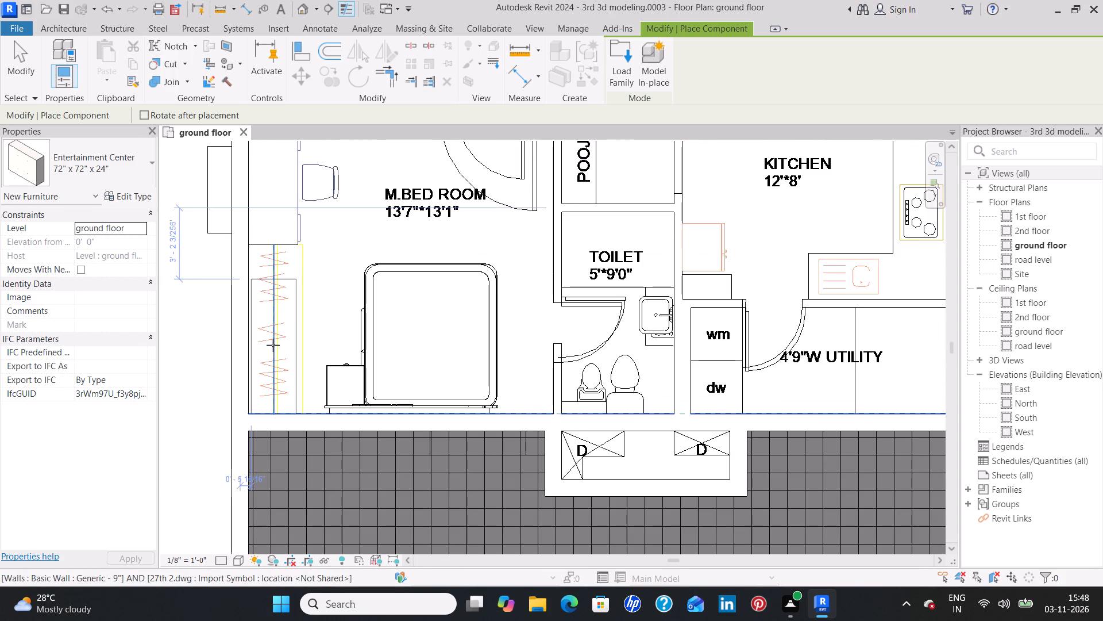
click(267, 345)
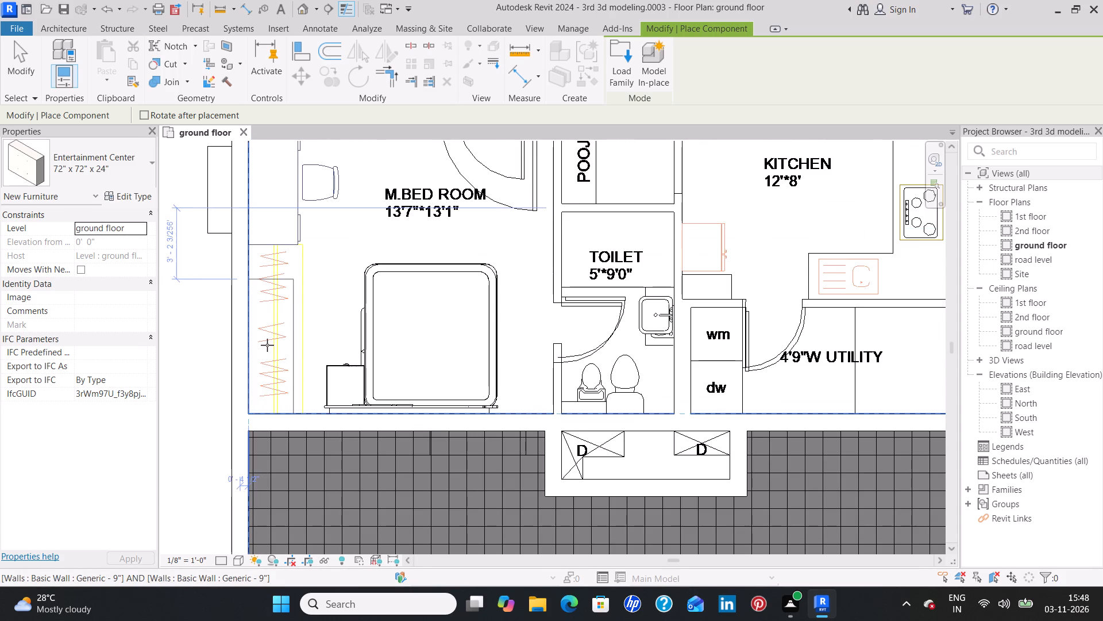
Place an upright Entertainment Center in the upper-right corner of flat 4's left 12'*11' bedroom, against the toilet wall, and end placement.
scroll(360, 298, down, 3)
middle_drag(395, 240, 394, 240)
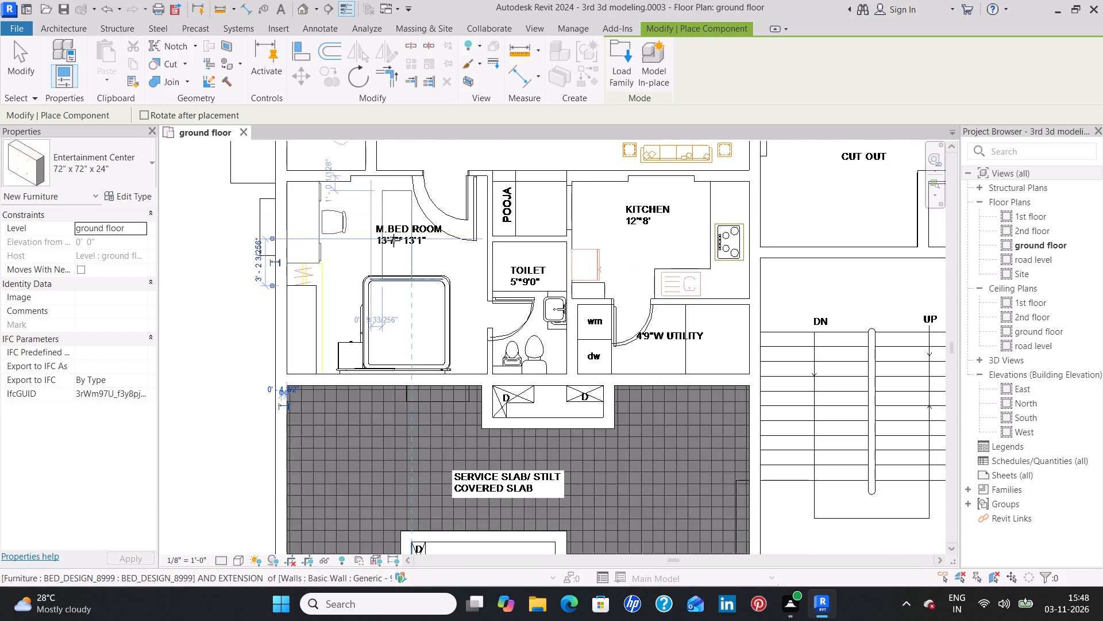
middle_drag(394, 240, 360, 349)
scroll(360, 349, down, 2)
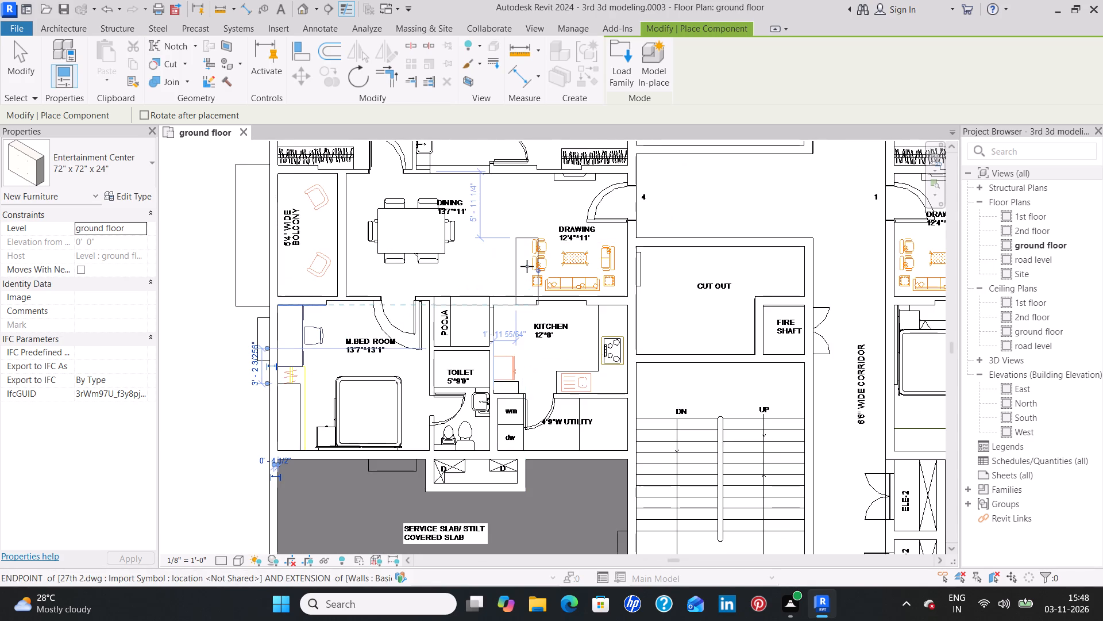
middle_drag(527, 266, 527, 440)
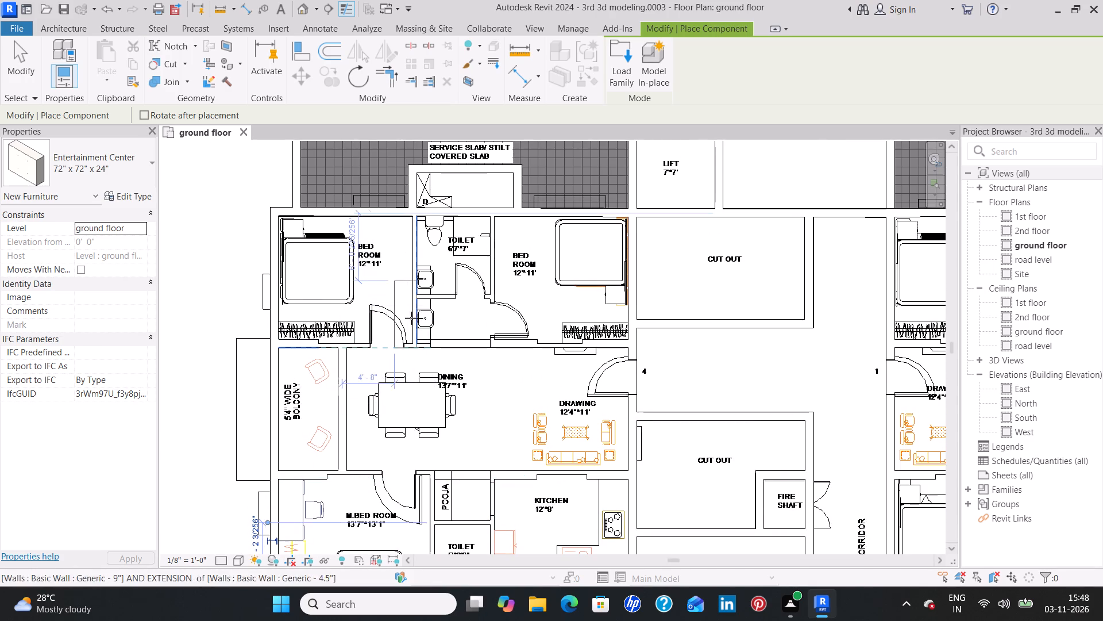
middle_drag(411, 318, 414, 374)
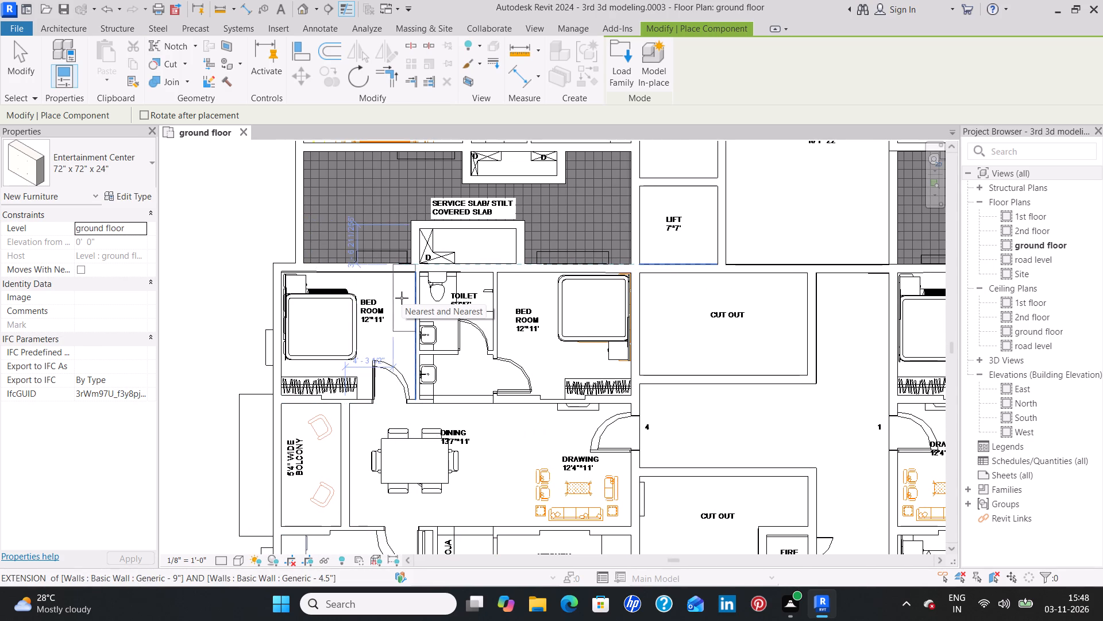
key(space)
key(space)
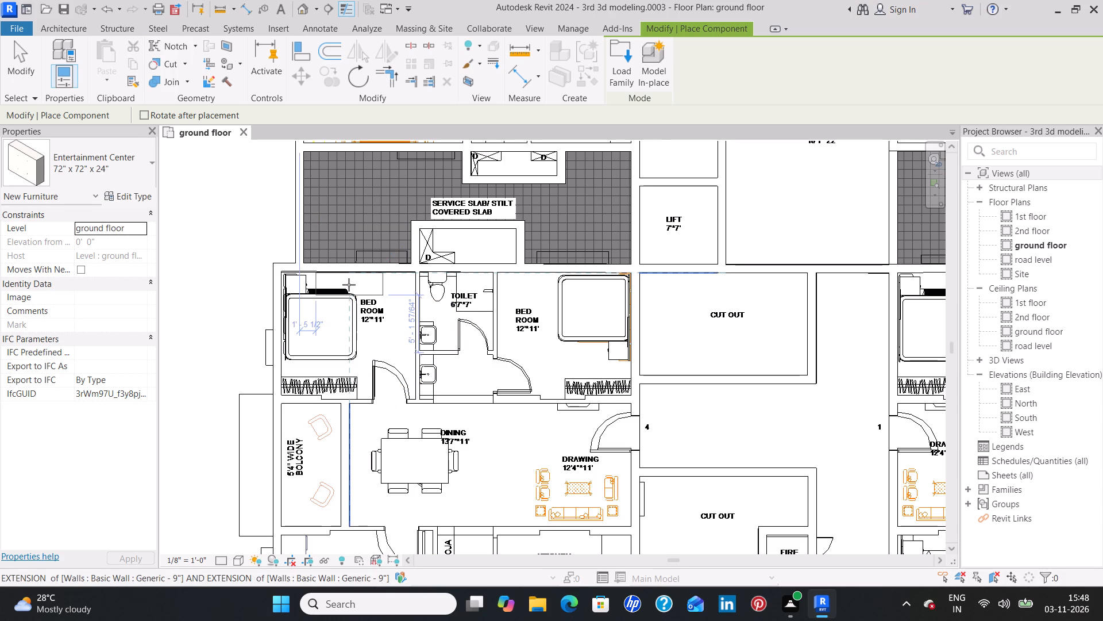
scroll(352, 283, up, 6)
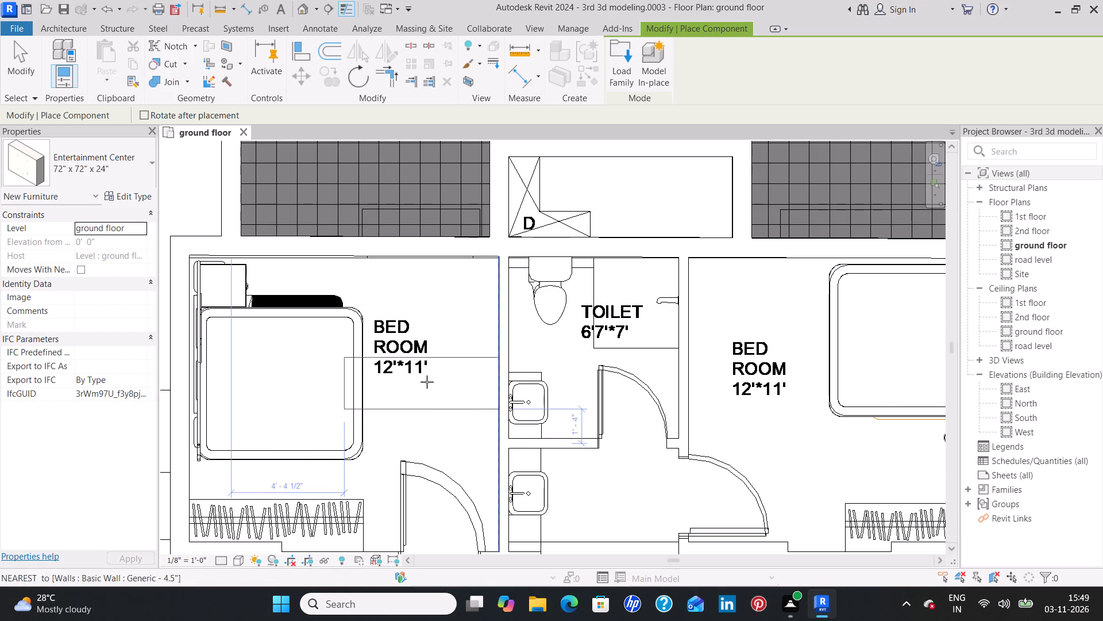
key(space)
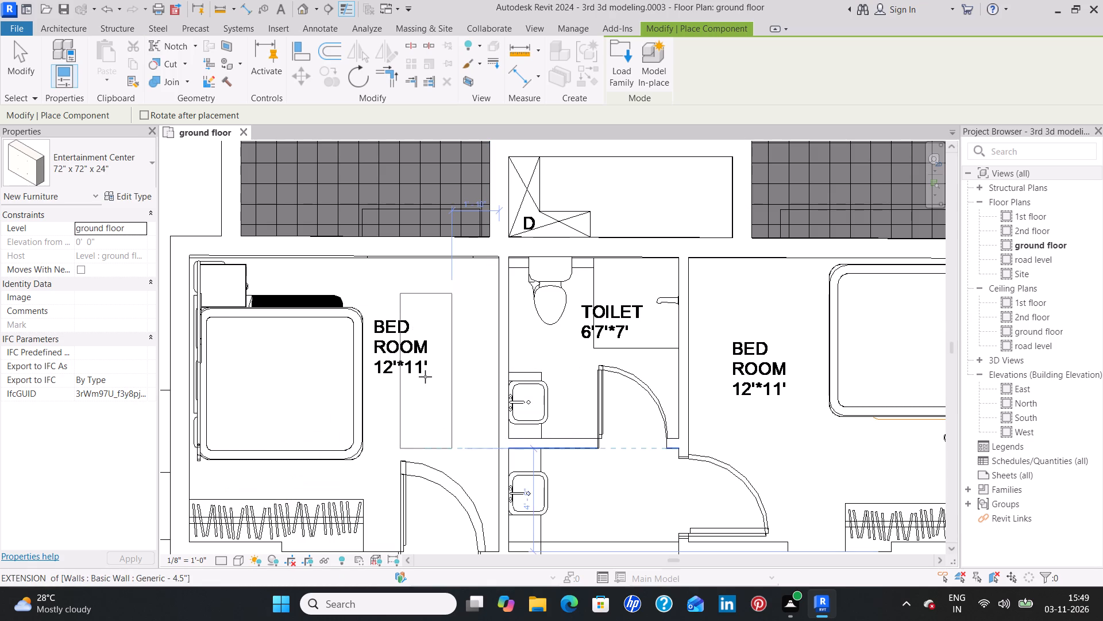
click(473, 330)
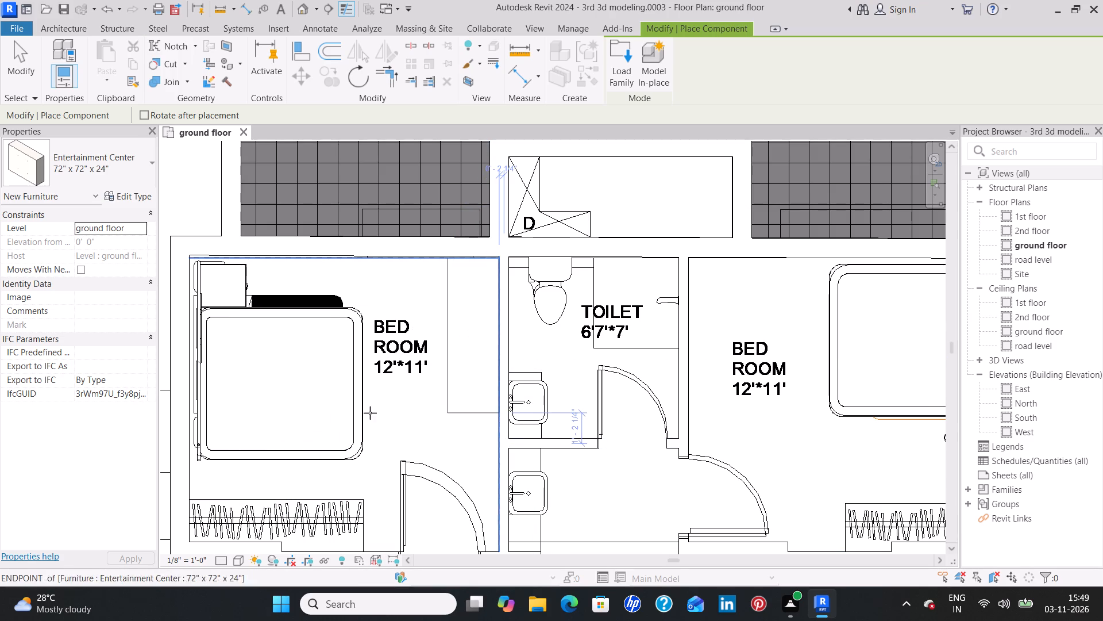
key(Escape)
key(Escape)
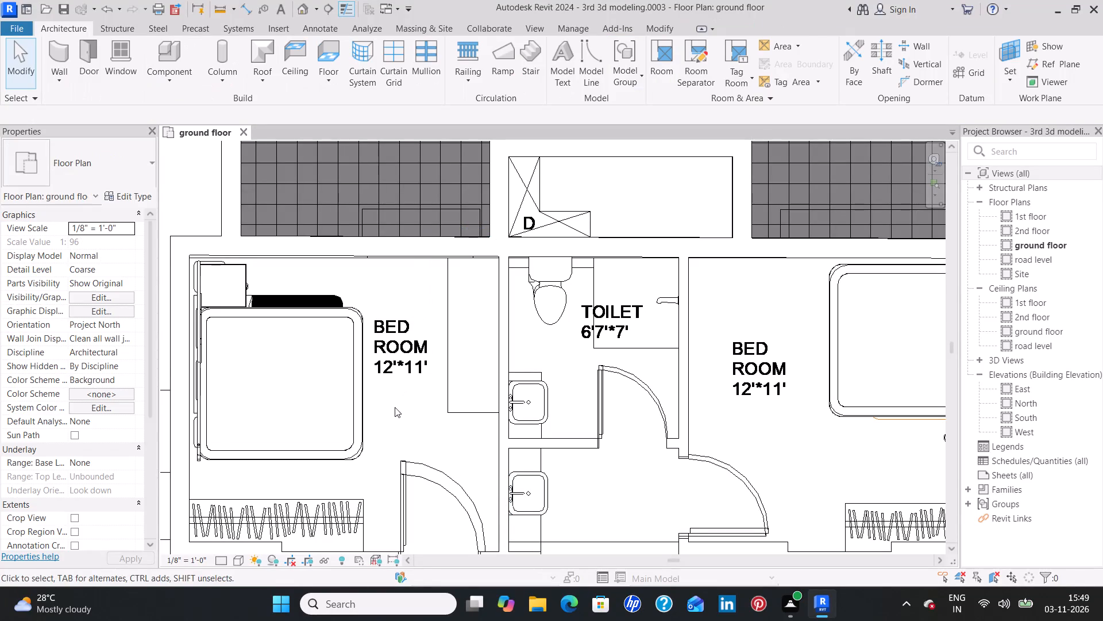
Nudge the bed in flat 4's left 12'*11' bedroom downward to just above the wardrobe hatch and slightly left toward the outer wall.
click(361, 413)
scroll(404, 409, down, 3)
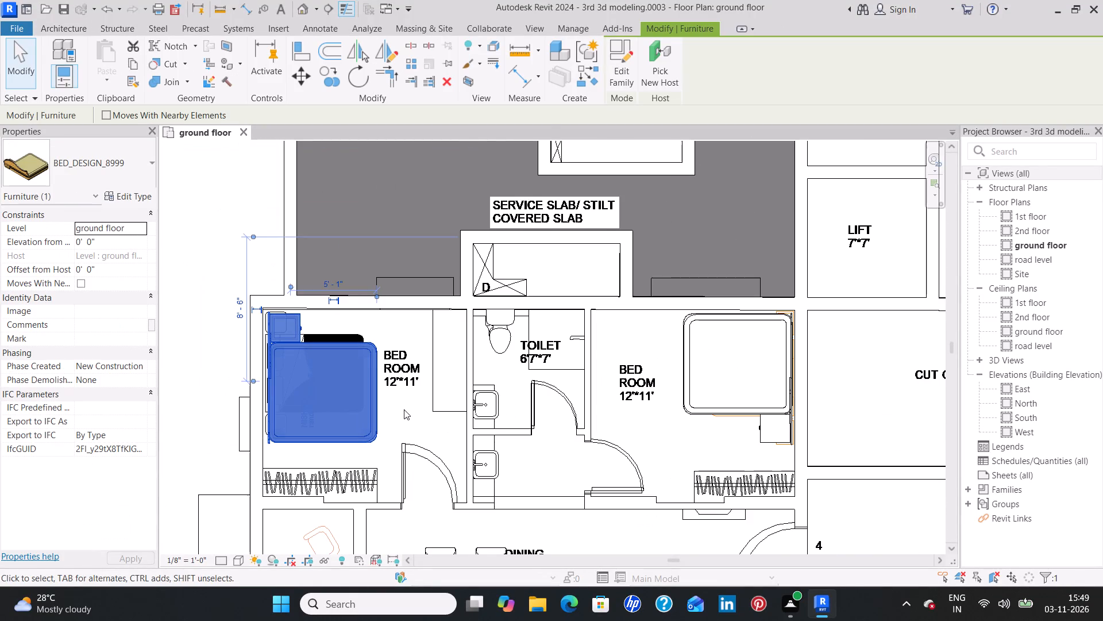
key(Down)
key(Down)
key(Down)
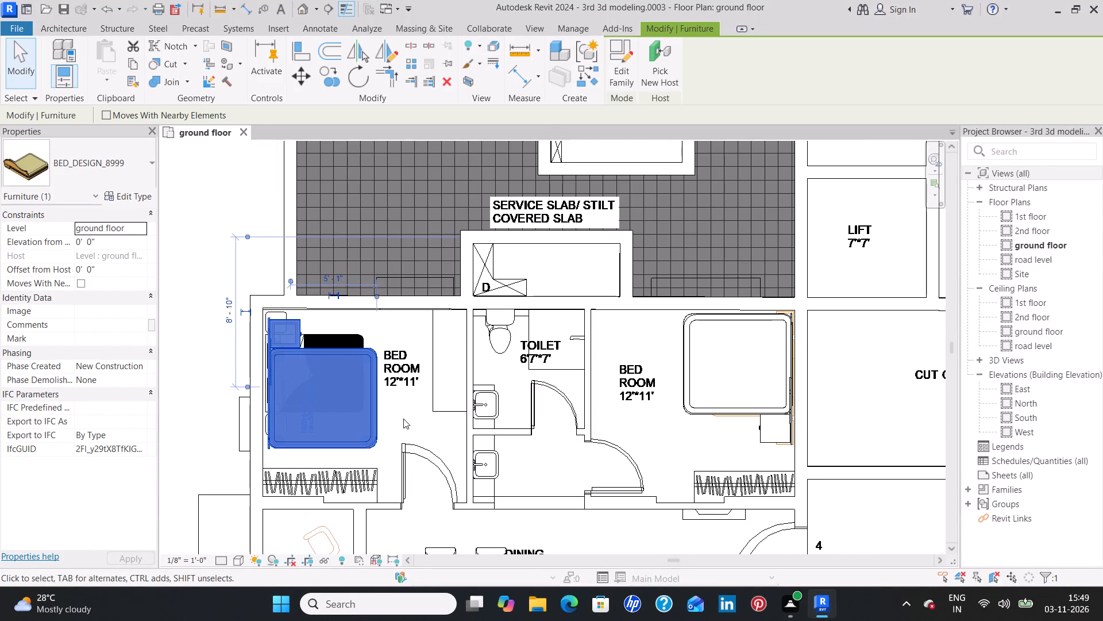
key(Down)
key(Down)
key(Down)
key(Down)
key(Left)
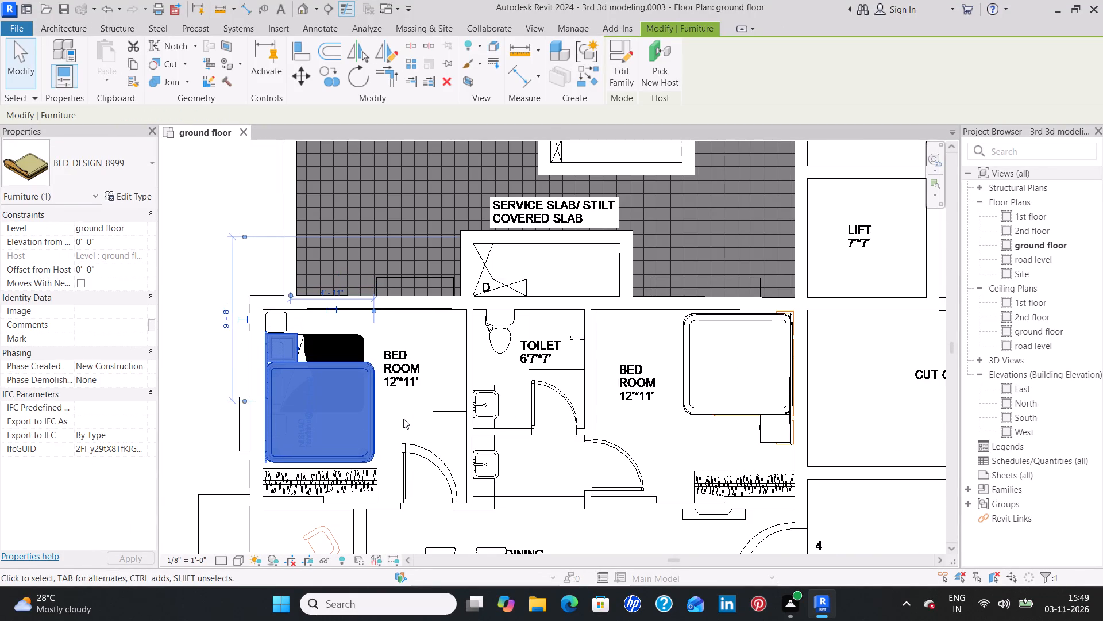
Place an upright Entertainment Center in the upper-left corner of flat 4's right 12'*11' bedroom, against the toilet wall, and end placement.
click(396, 420)
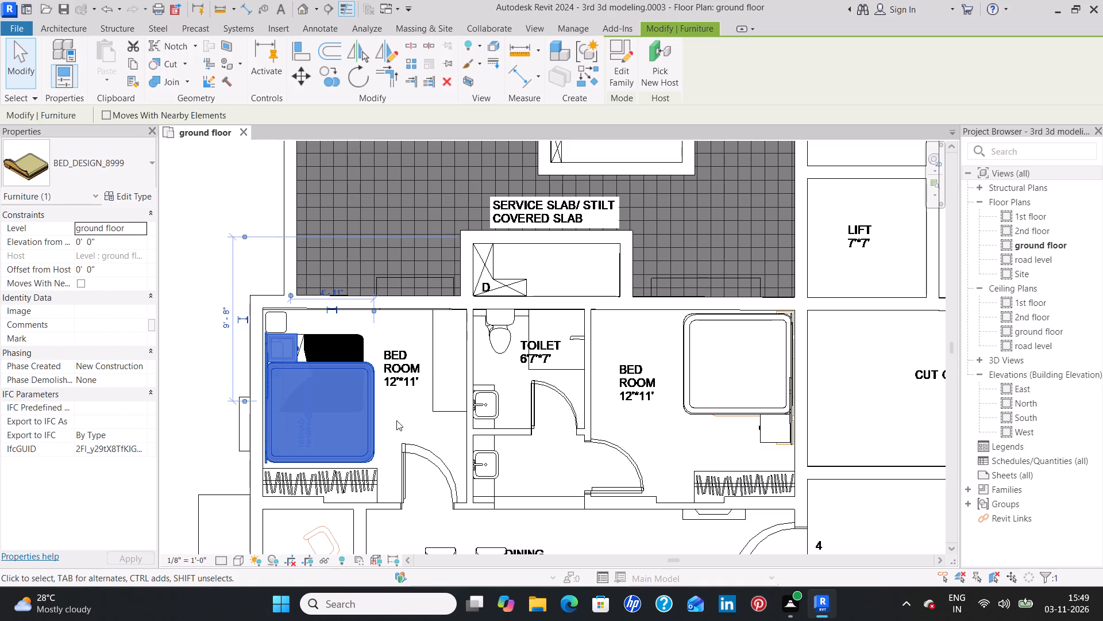
click(434, 408)
text(cs)
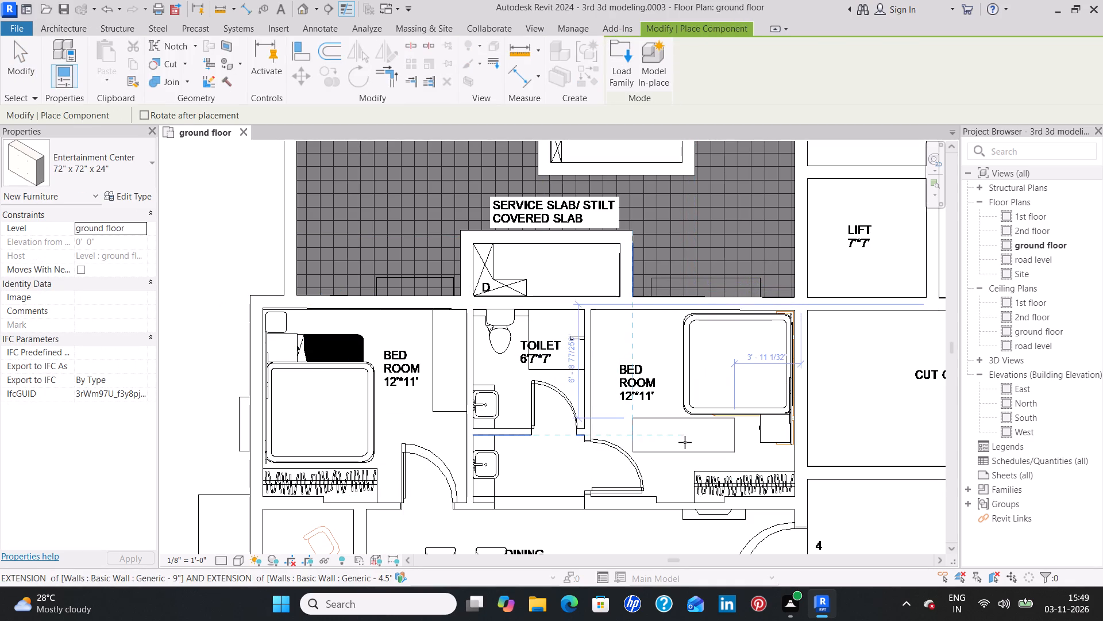
key(space)
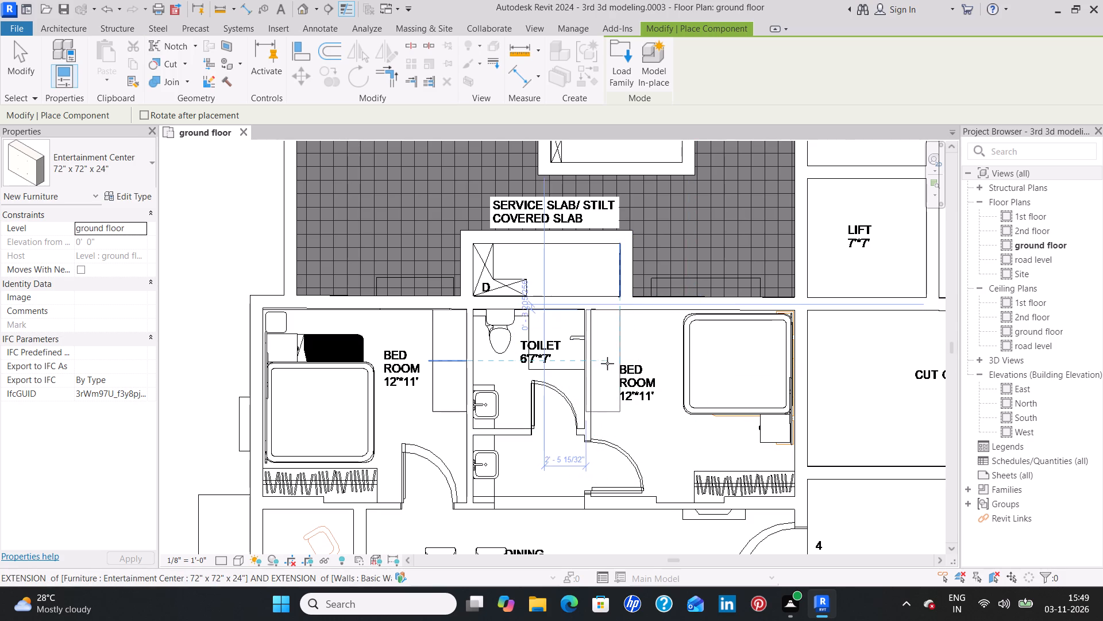
scroll(612, 362, up, 3)
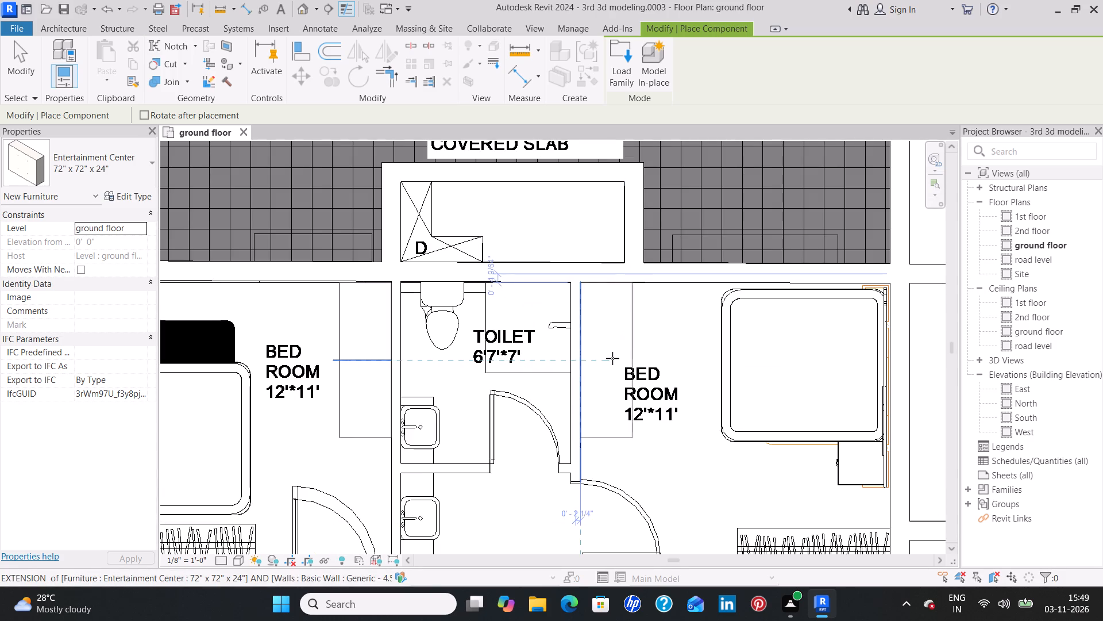
click(609, 359)
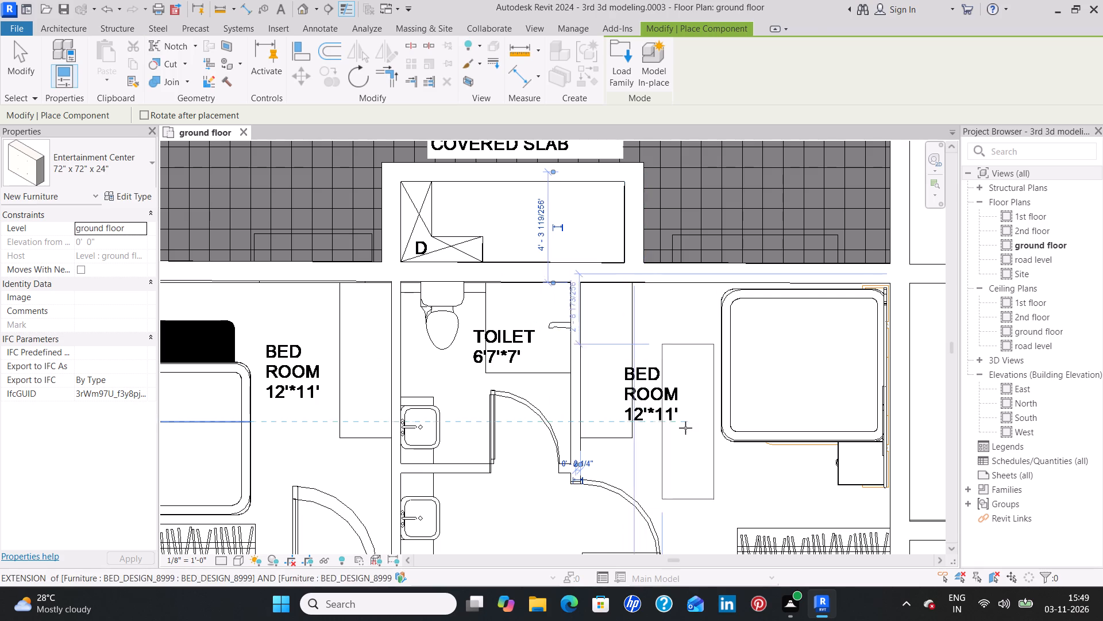
scroll(684, 428, down, 3)
key(Escape)
key(Escape)
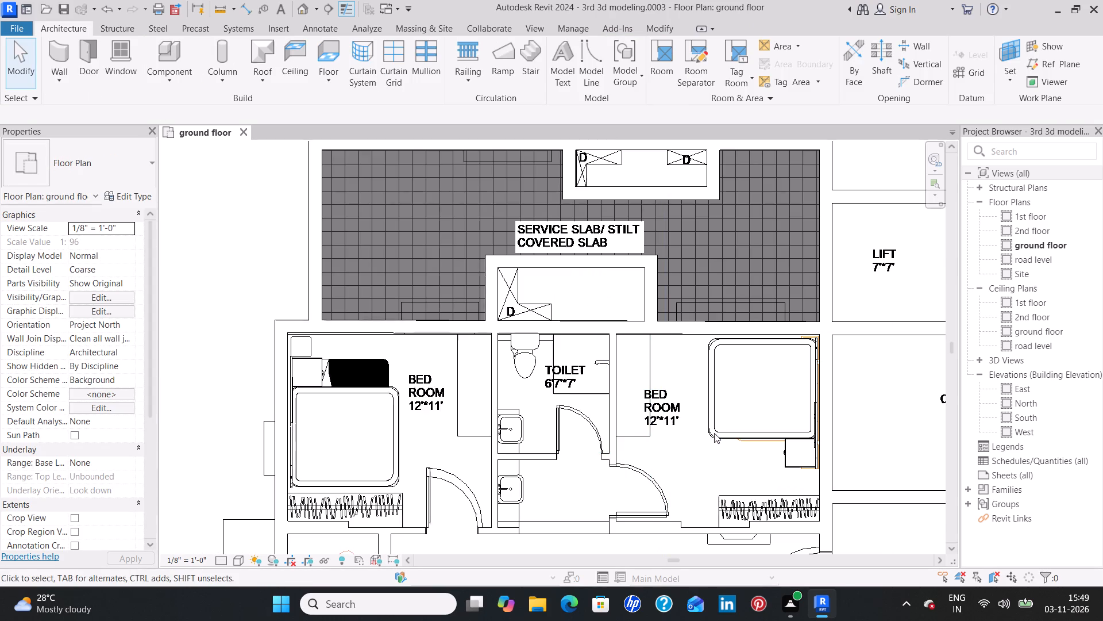
Nudge the bed in flat 4's right 12'*11' bedroom downward to about 6'-4 1/4" from the lower wall.
click(722, 431)
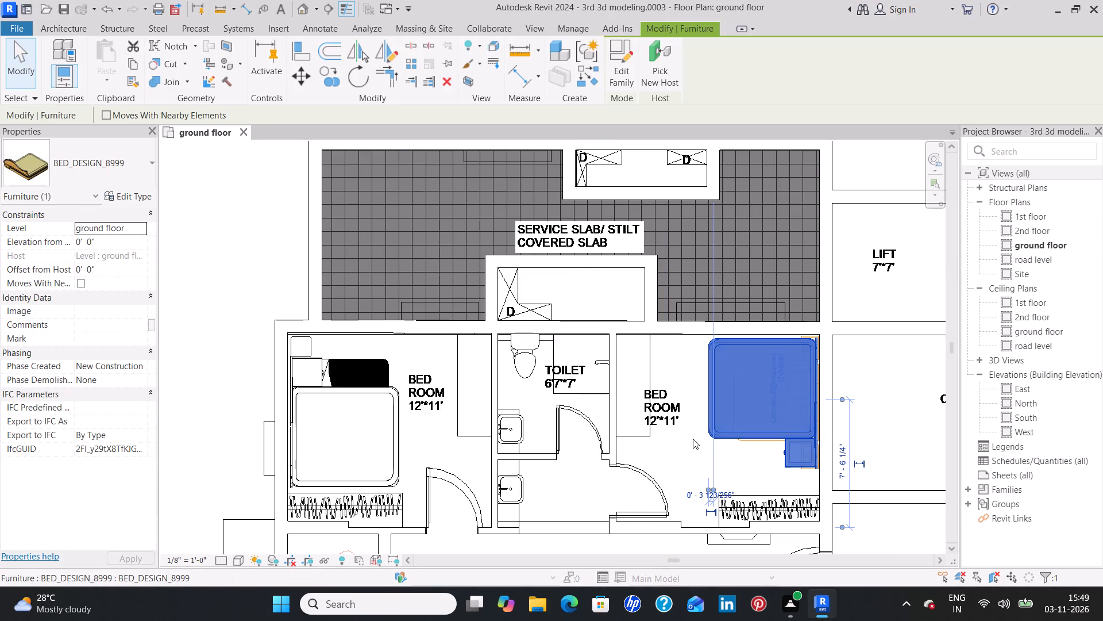
key(Down)
key(Down)
key(Down)
key(Down)
key(Down)
key(Down)
key(Down)
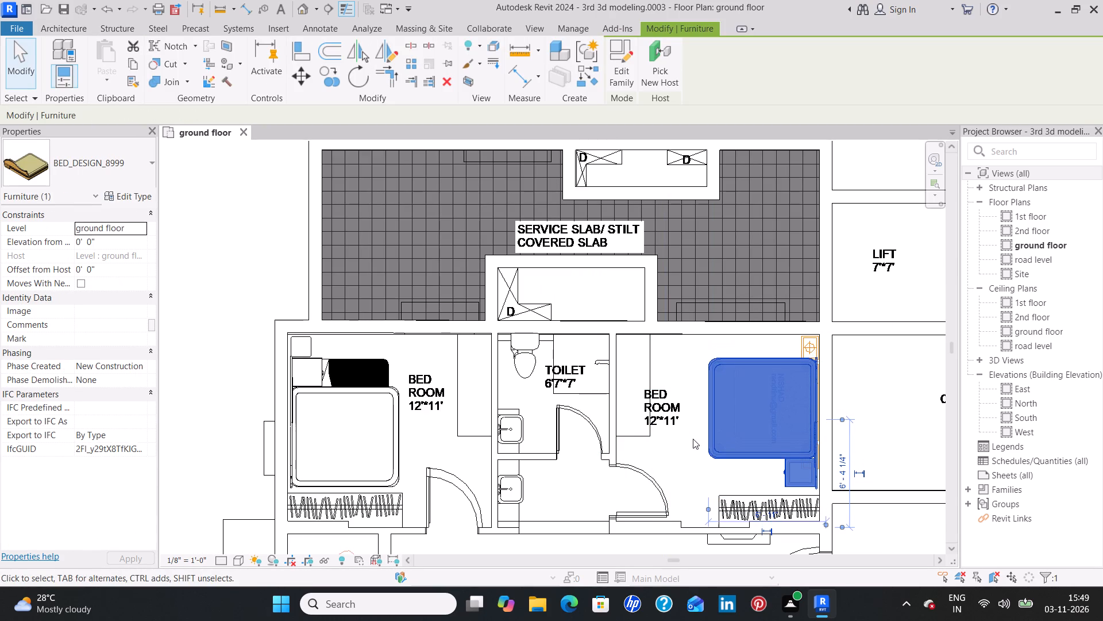
Place another Entertainment Center, rotated upright, over the wardrobe hatch in the lower-left corner of flat 5's M.BED ROOM.
click(649, 428)
key(c)
key(s)
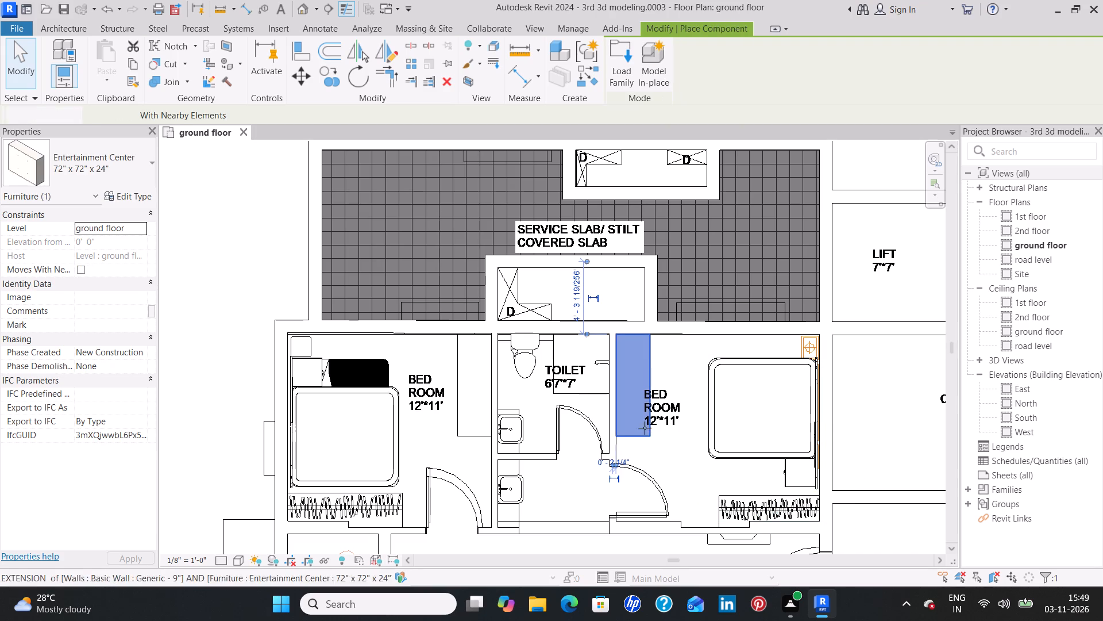
scroll(662, 312, down, 3)
middle_drag(677, 281, 671, 324)
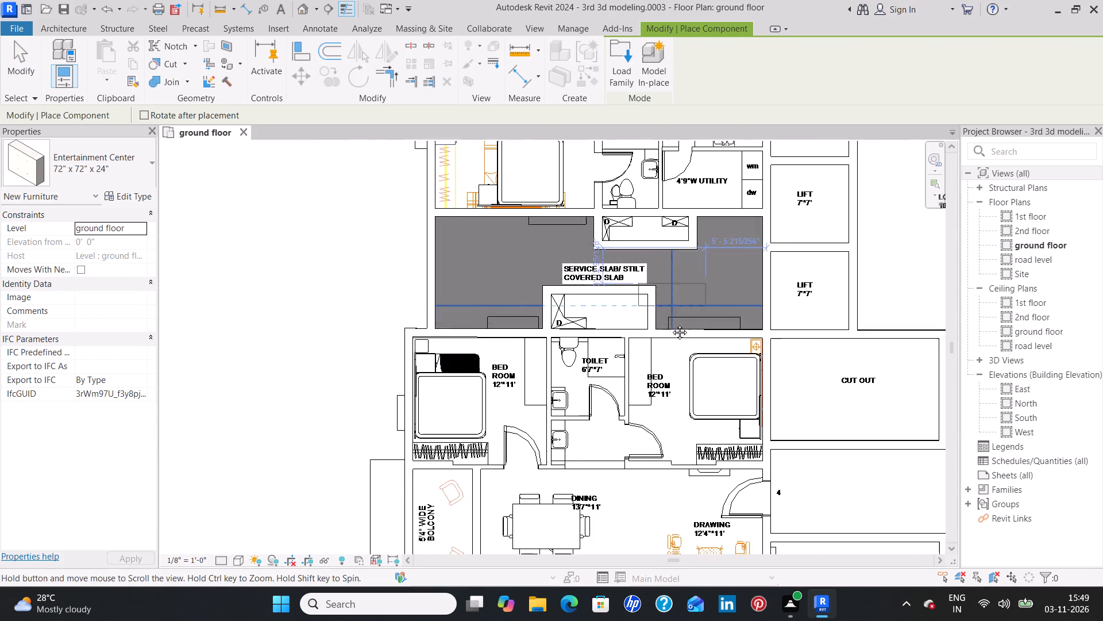
middle_drag(671, 324, 665, 559)
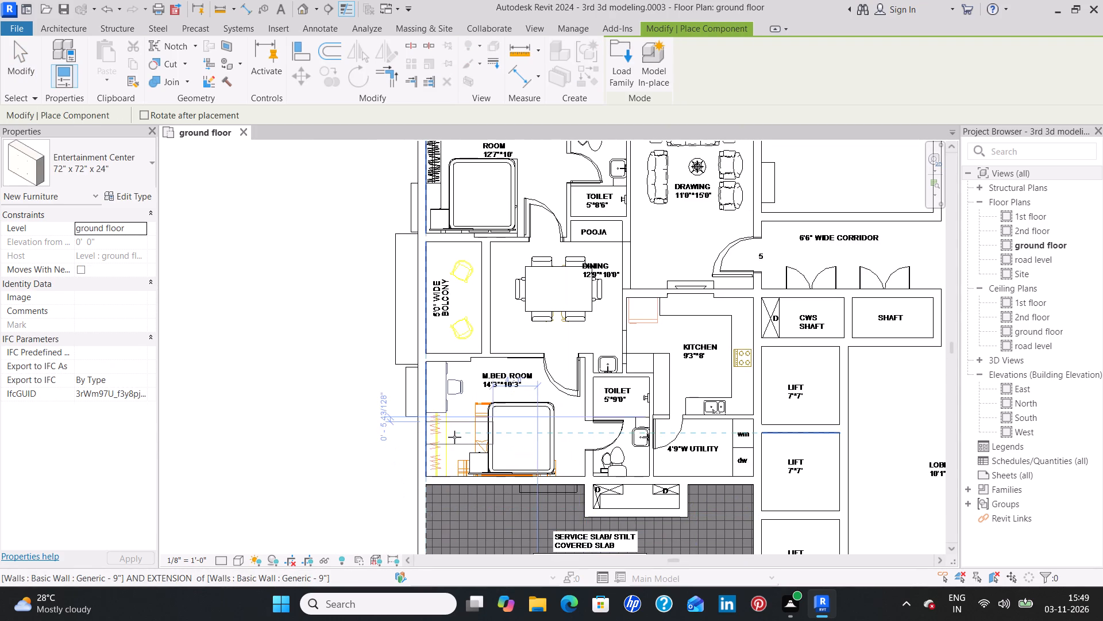
scroll(457, 441, up, 3)
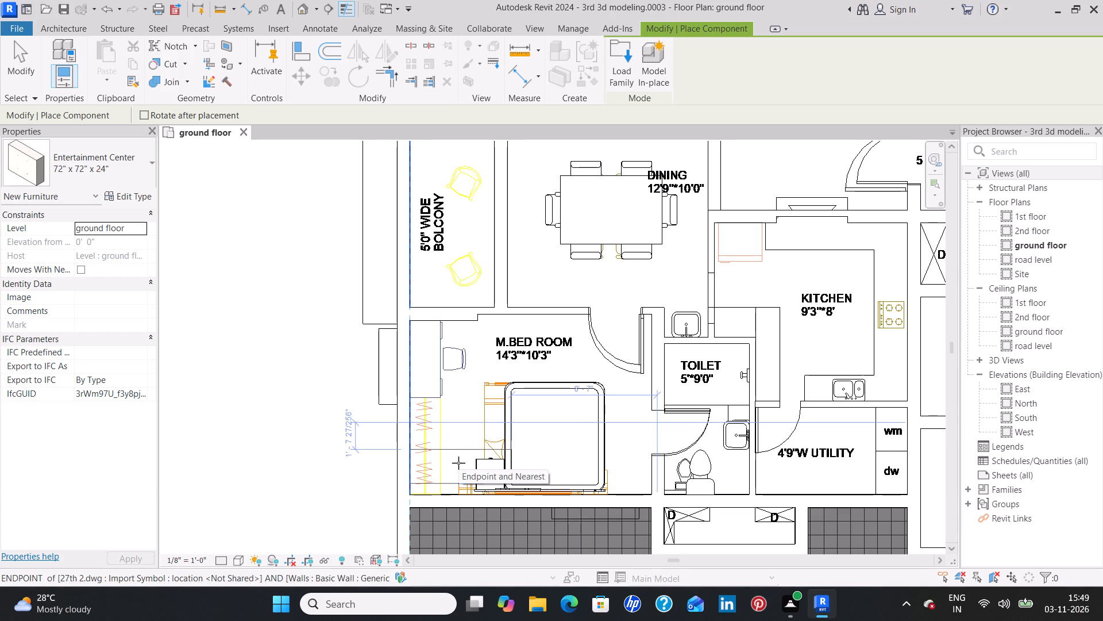
key(space)
key(space)
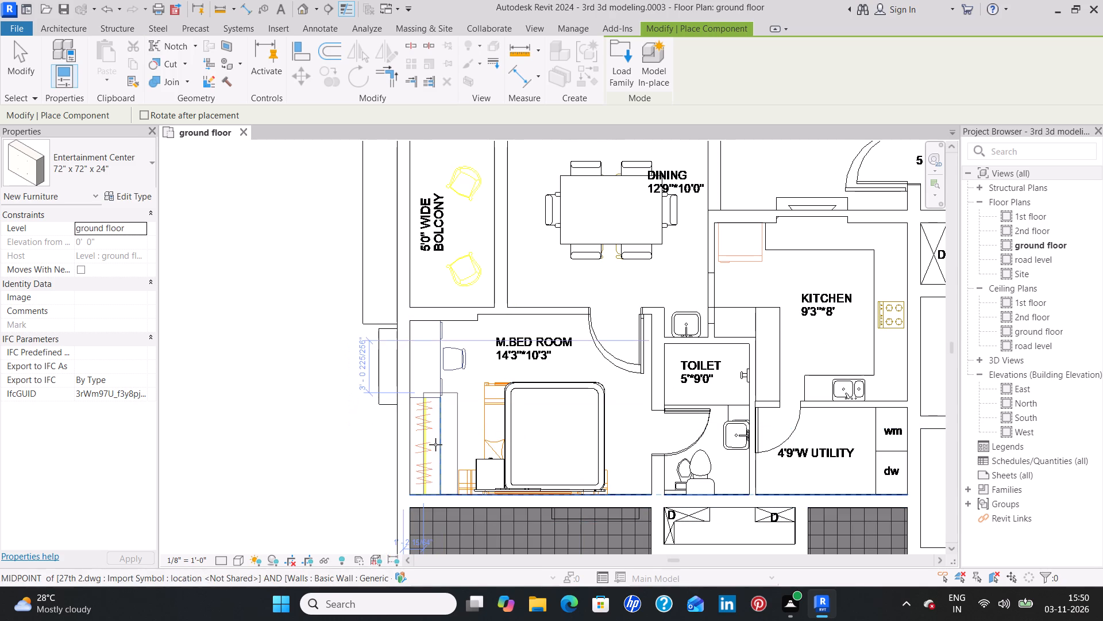
scroll(429, 445, up, 4)
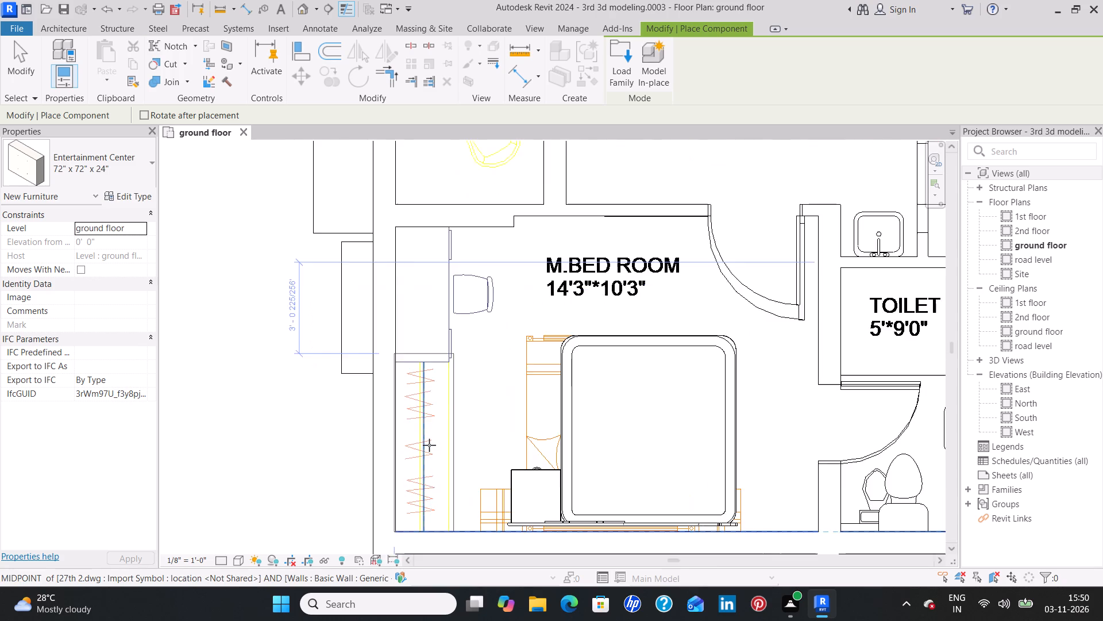
scroll(429, 445, up, 1)
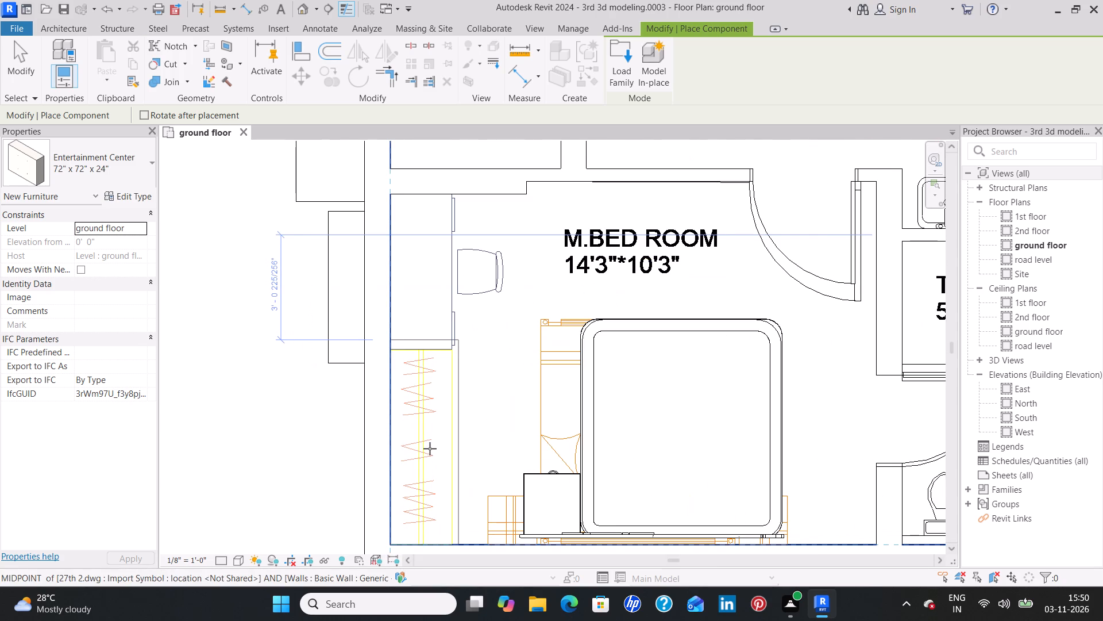
click(430, 448)
Place an Entertainment Center, rotated horizontal, in the upper-right corner of flat 5's 12'7"*10' bedroom, against the upper wall.
scroll(550, 377, down, 4)
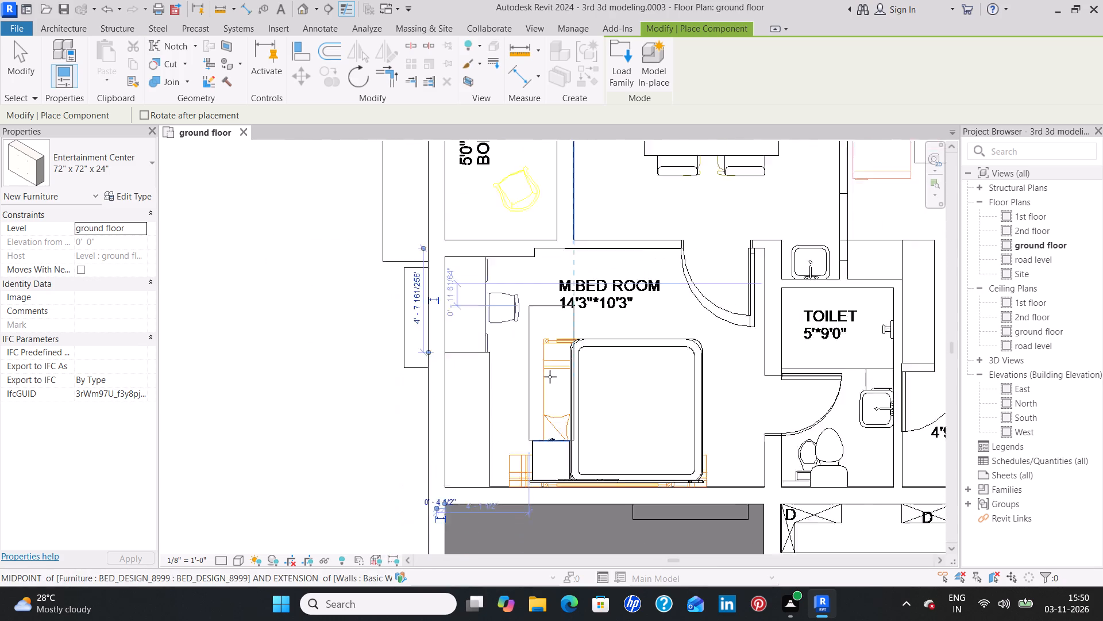
scroll(550, 377, down, 2)
middle_drag(580, 332, 556, 471)
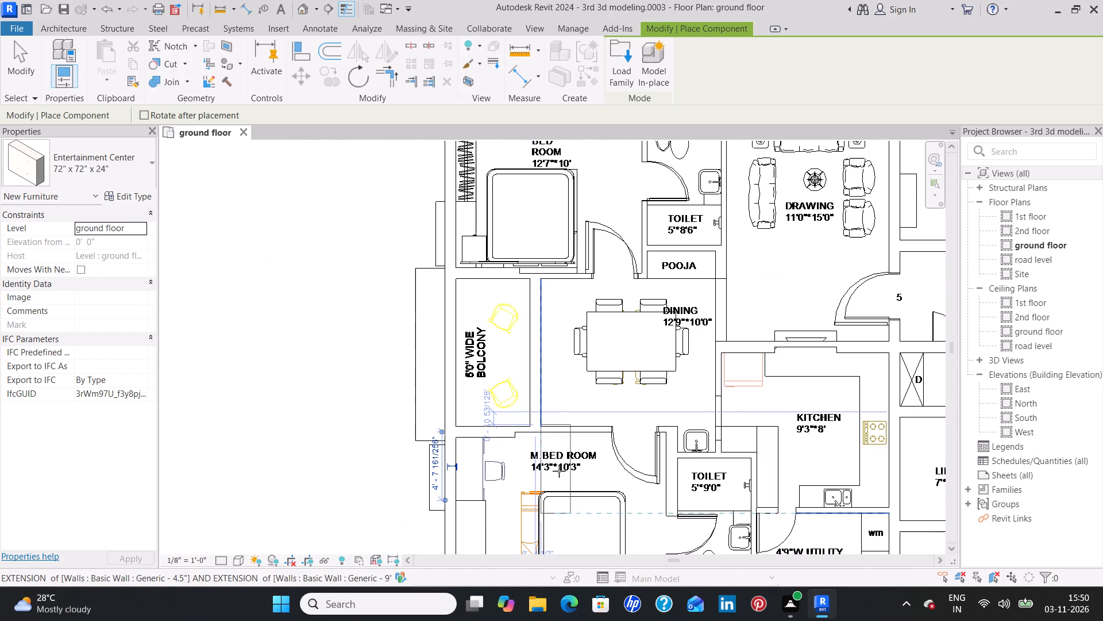
middle_drag(817, 332, 784, 468)
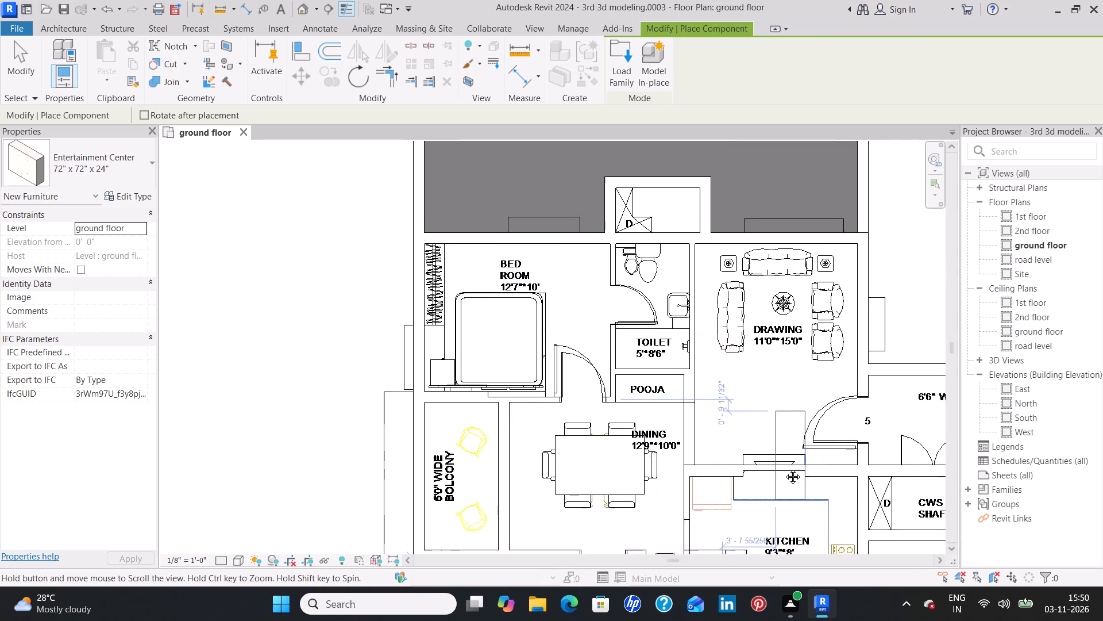
middle_drag(784, 468, 784, 469)
scroll(672, 470, down, 5)
middle_drag(675, 438, 677, 393)
scroll(606, 381, up, 7)
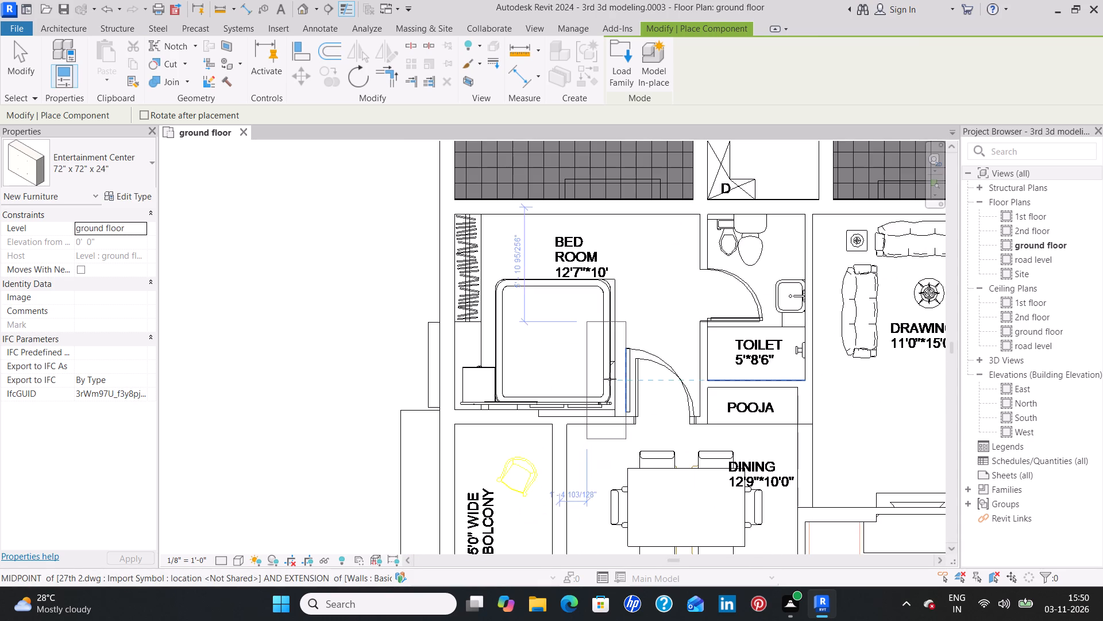
middle_drag(654, 335, 650, 388)
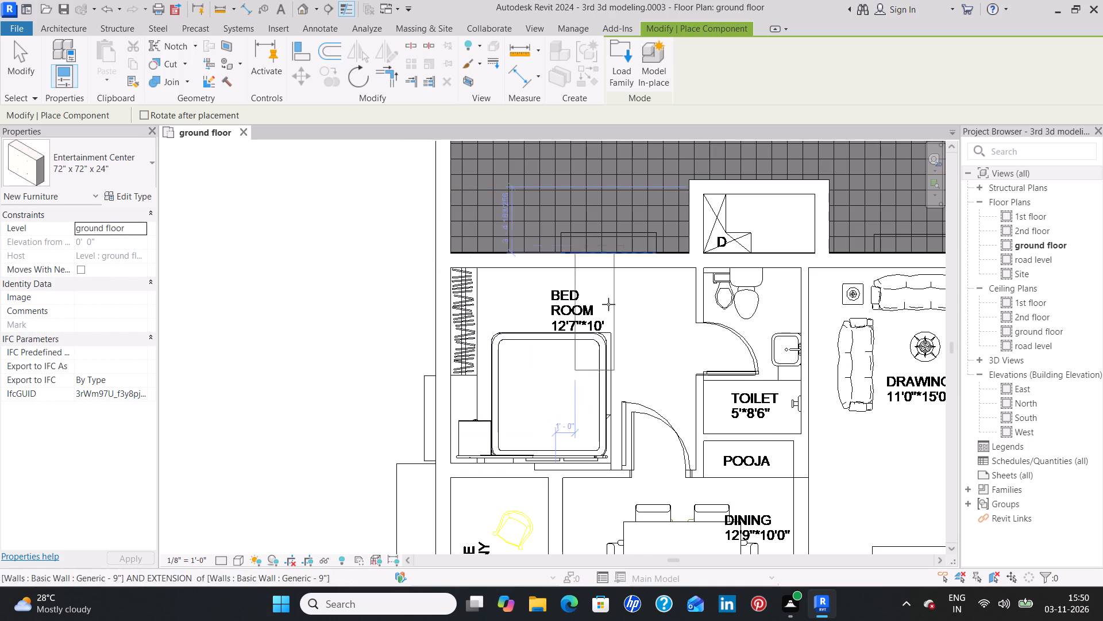
key(space)
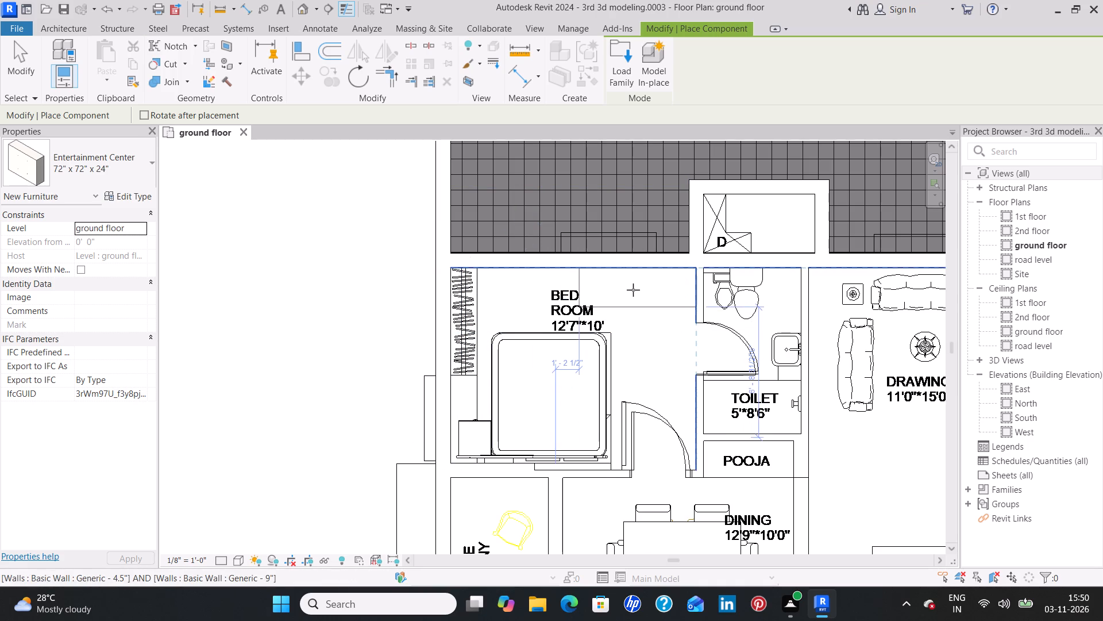
click(635, 287)
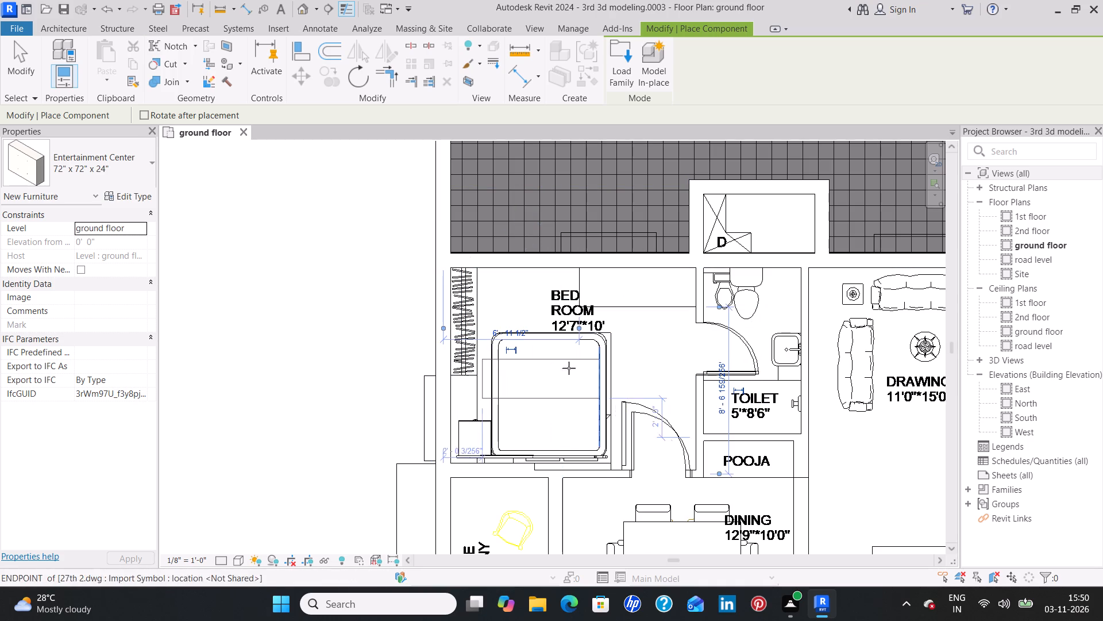
Place an Entertainment Center, rotated upright, in the lower-left corner of flat 6's M.BED ROOM, against the outer wall.
scroll(631, 372, down, 4)
scroll(706, 377, down, 2)
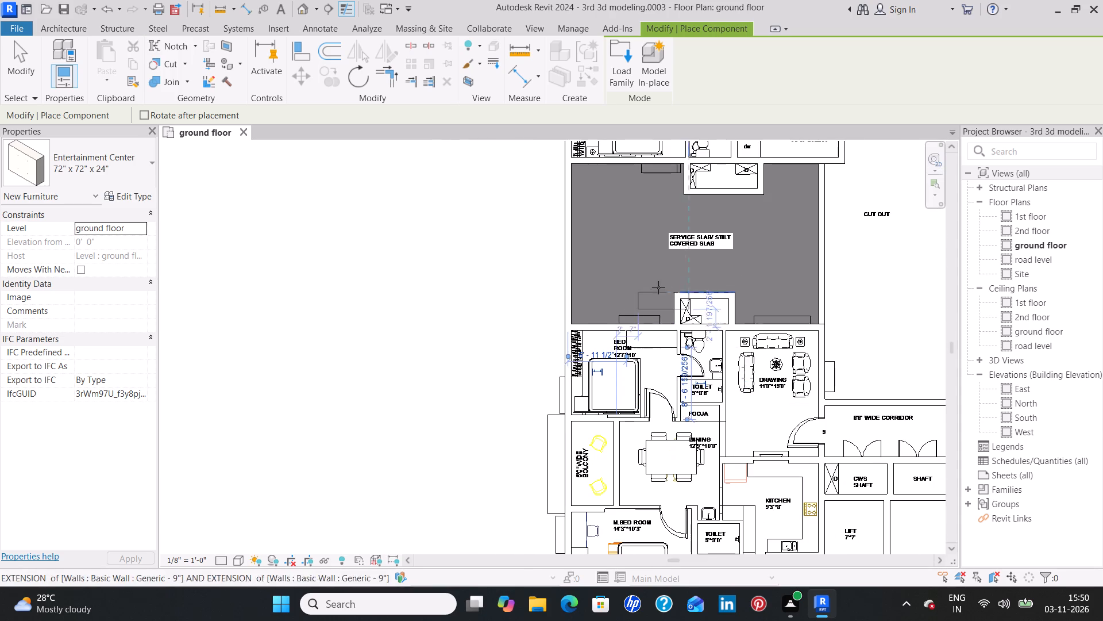
middle_drag(651, 281, 610, 520)
middle_drag(595, 372, 581, 415)
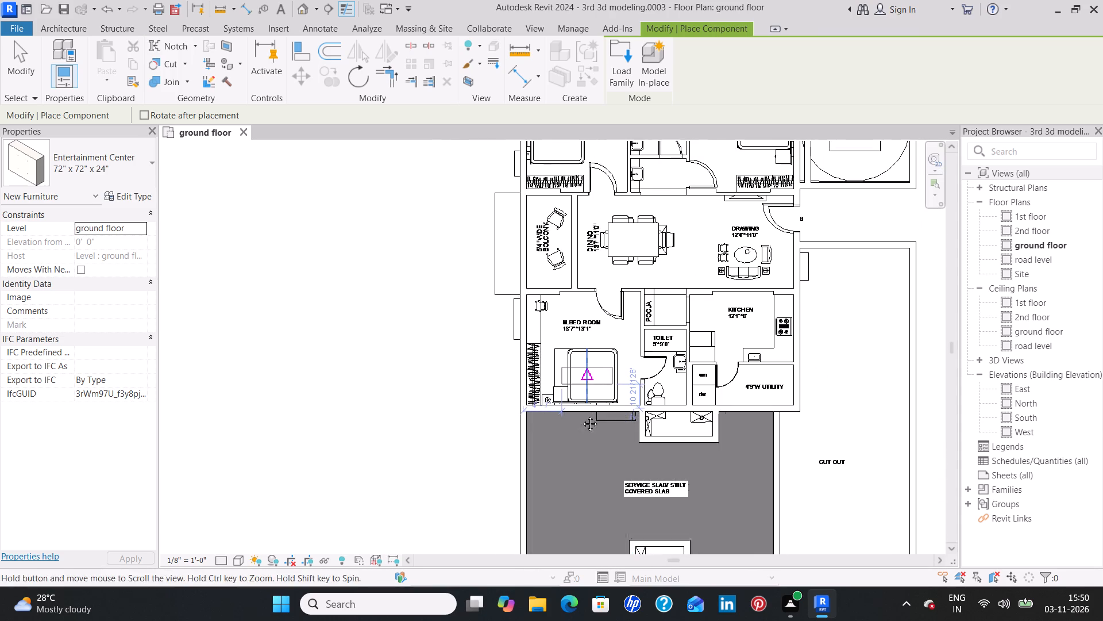
middle_drag(581, 415, 577, 429)
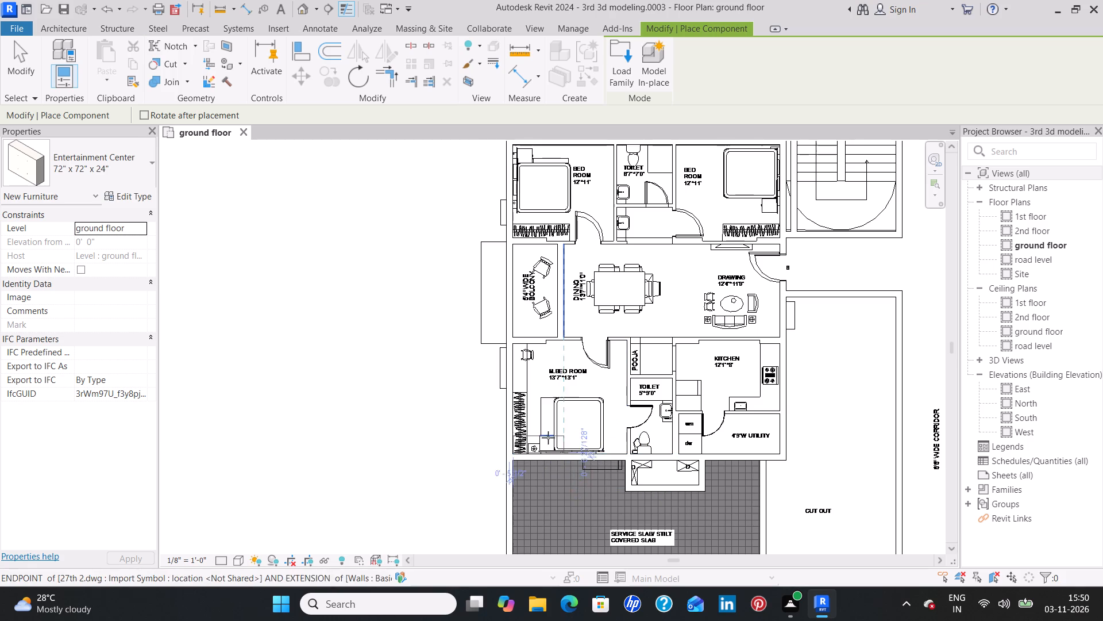
key(space)
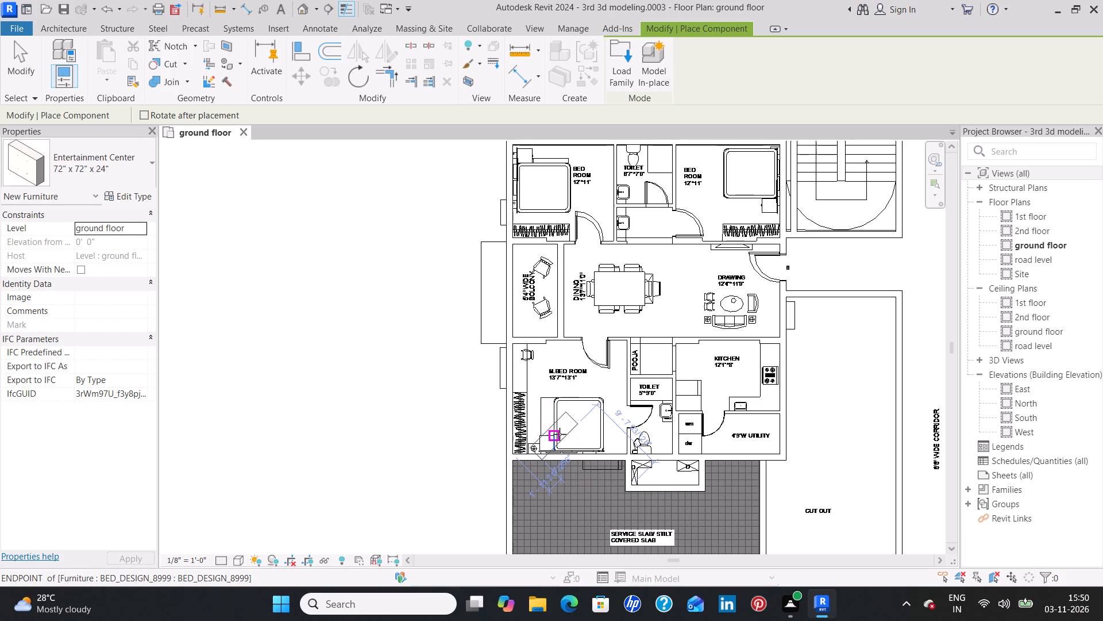
key(space)
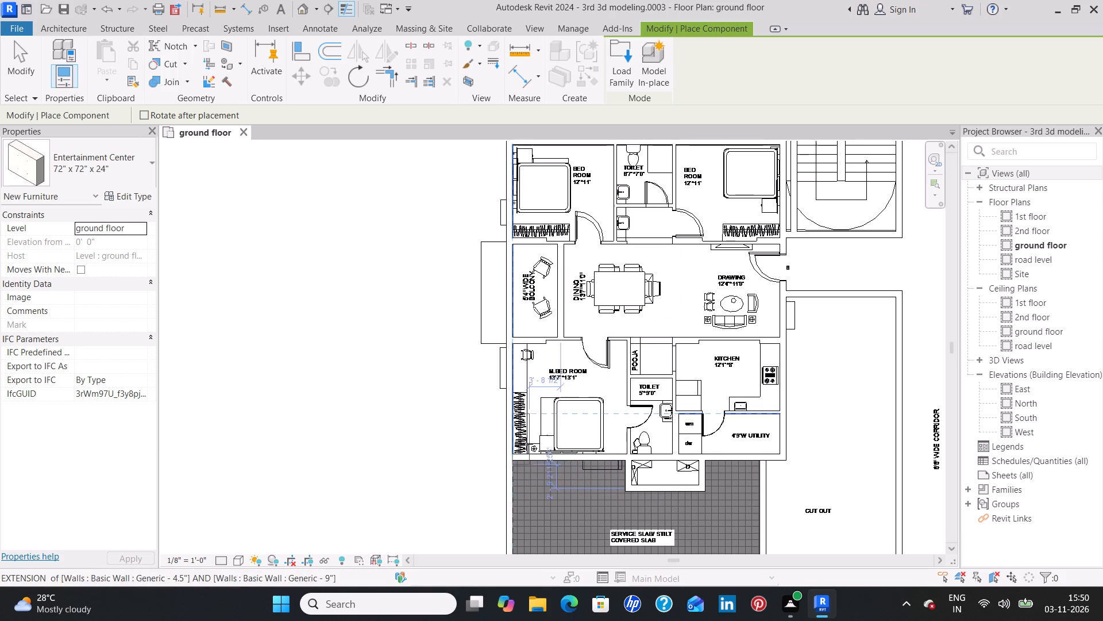
scroll(526, 421, up, 1)
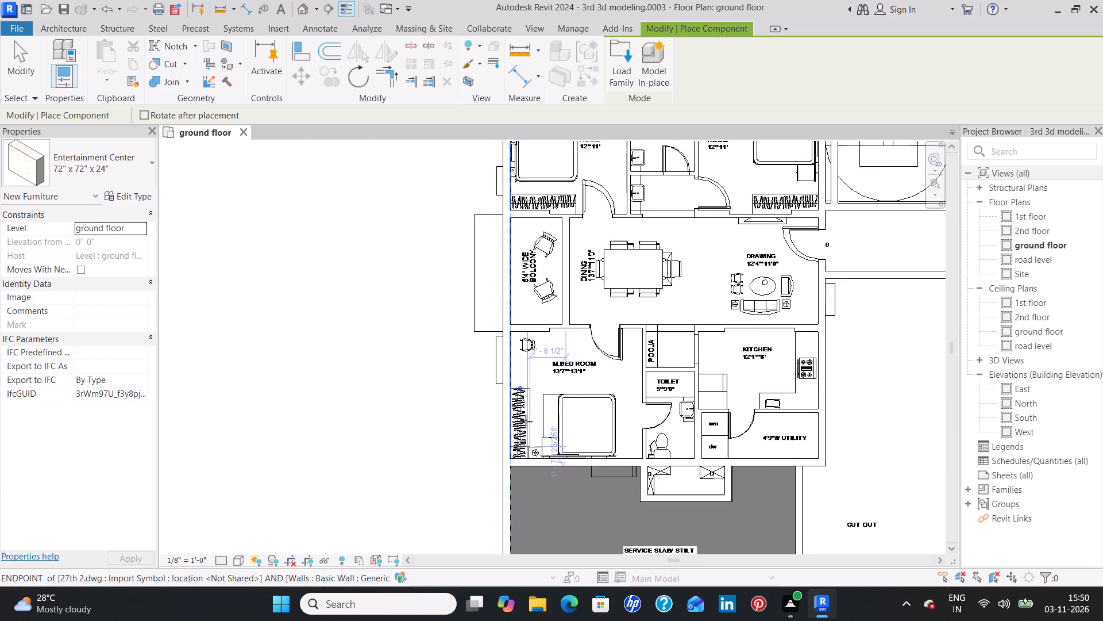
scroll(526, 421, up, 5)
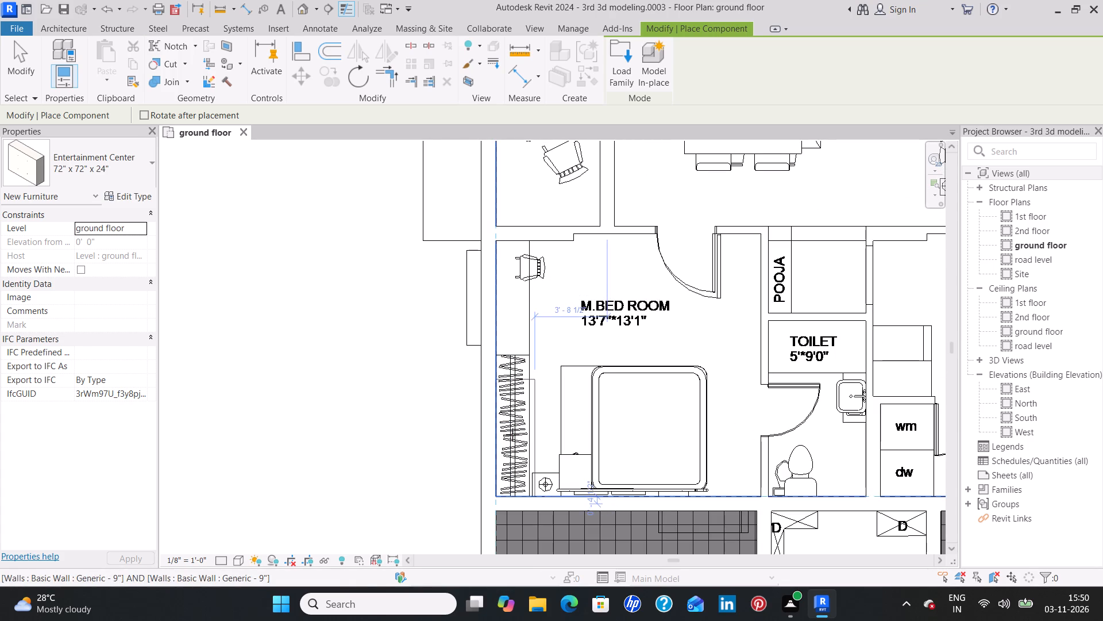
click(512, 434)
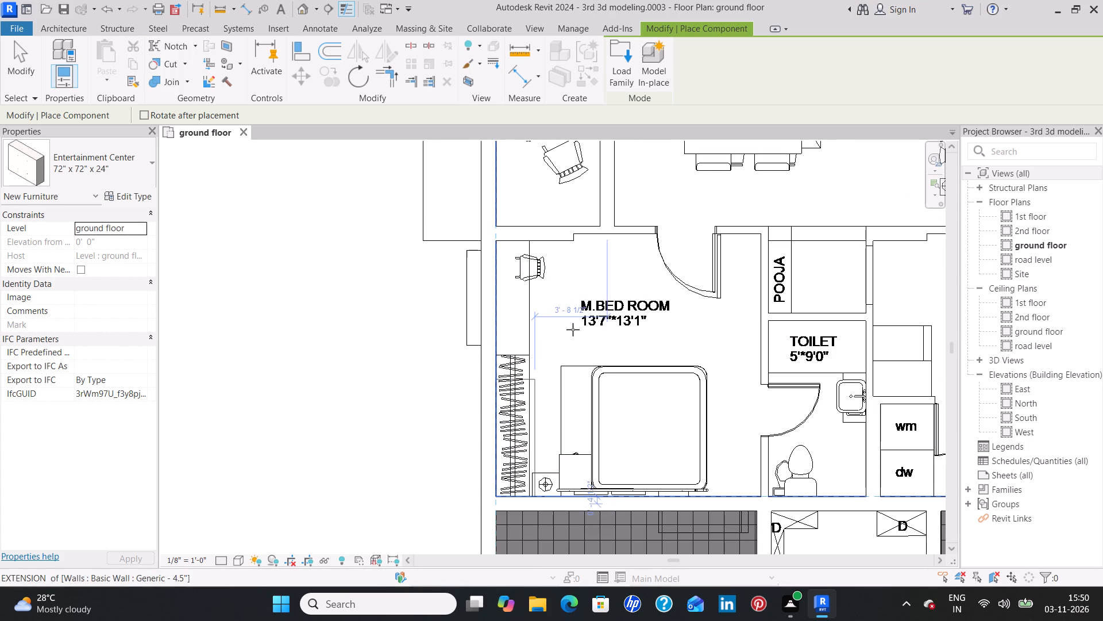
Place an upright Entertainment Center in the upper-right corner of flat 6's left 12'*11' bedroom, against the toilet wall.
scroll(587, 351, down, 2)
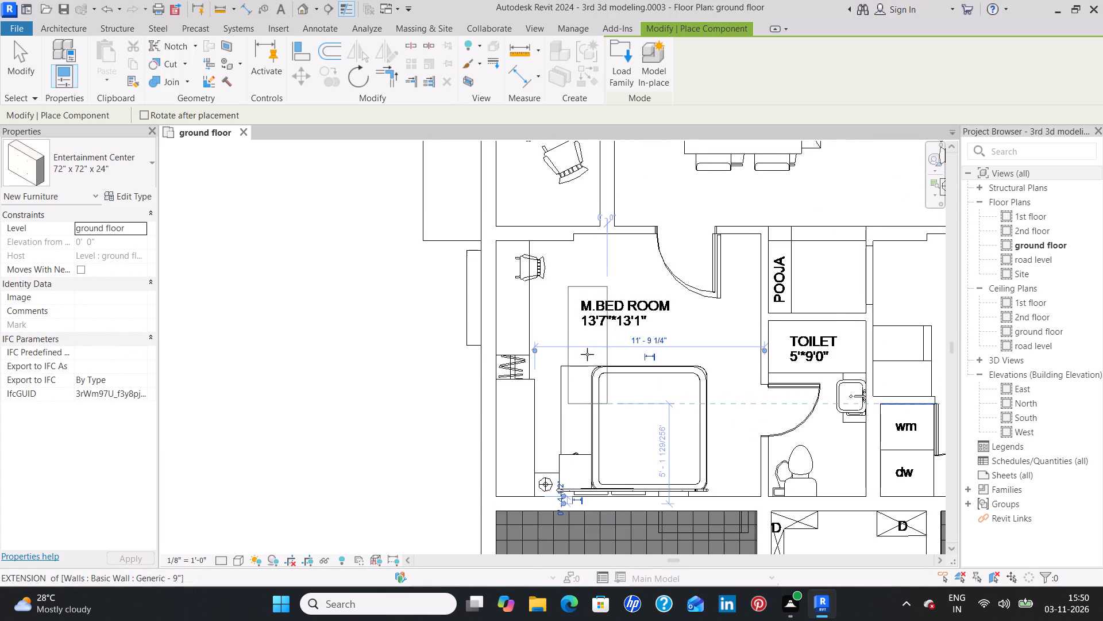
scroll(587, 354, down, 3)
middle_drag(612, 342, 596, 470)
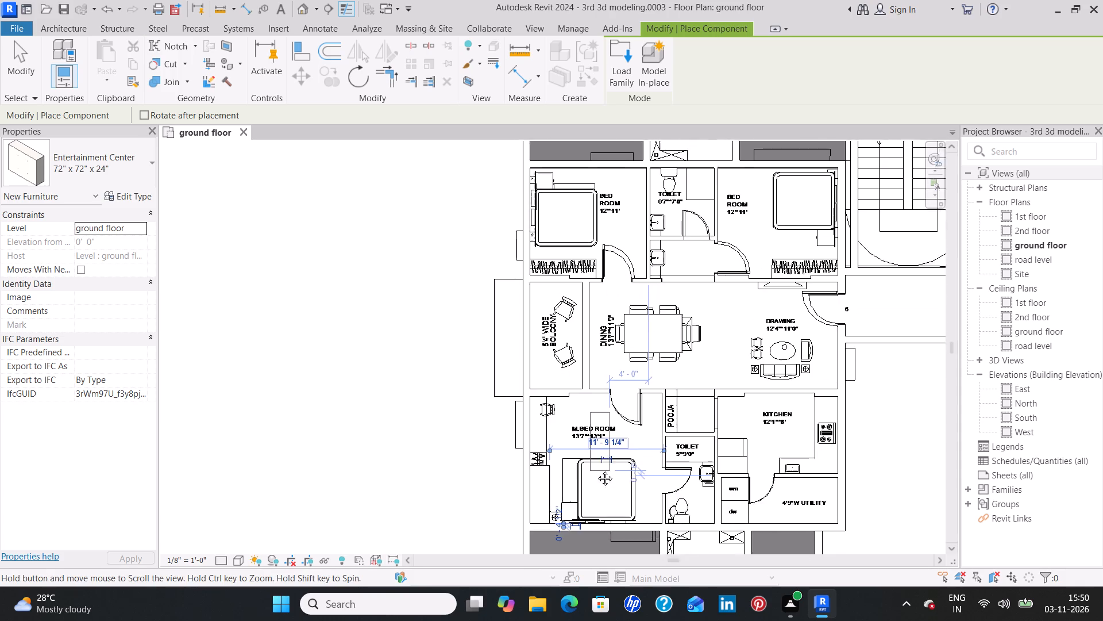
middle_drag(596, 470, 591, 486)
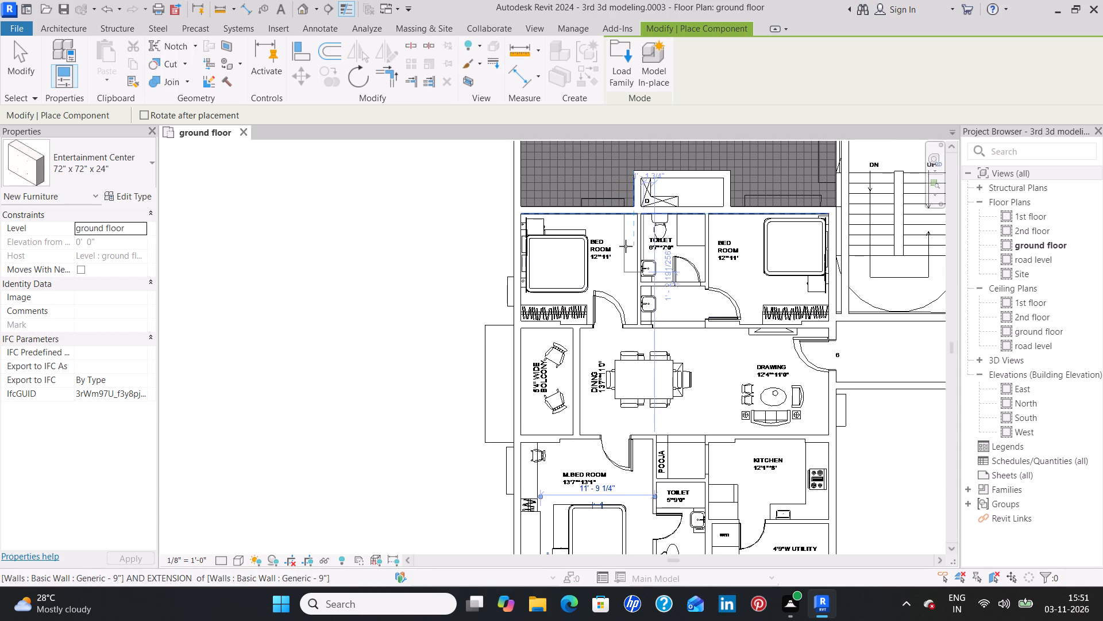
middle_drag(622, 247, 570, 371)
scroll(576, 367, up, 3)
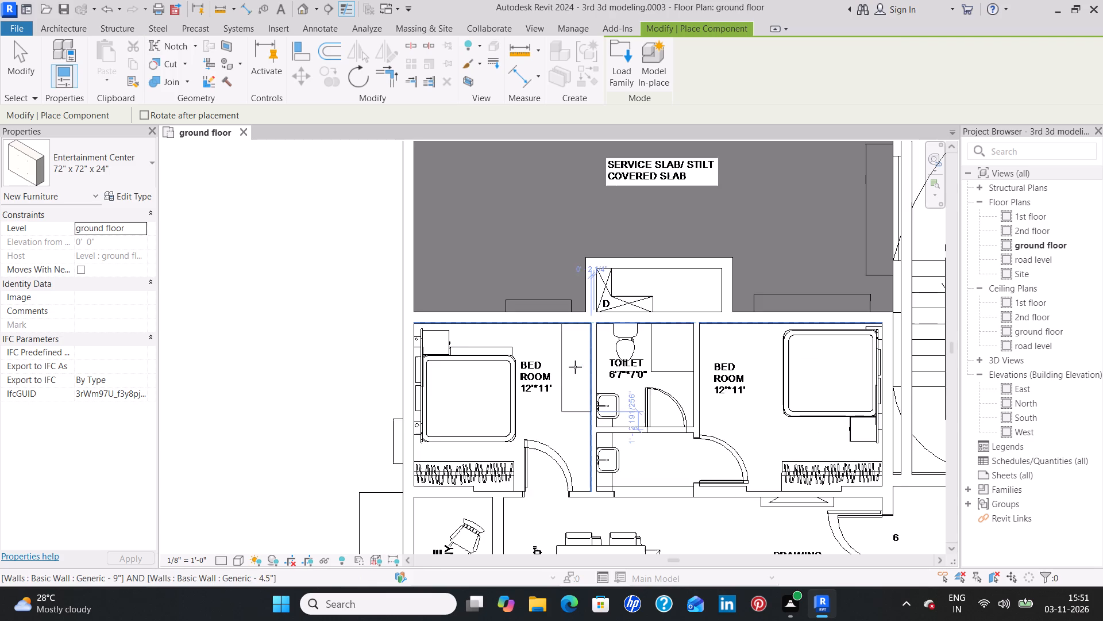
click(572, 366)
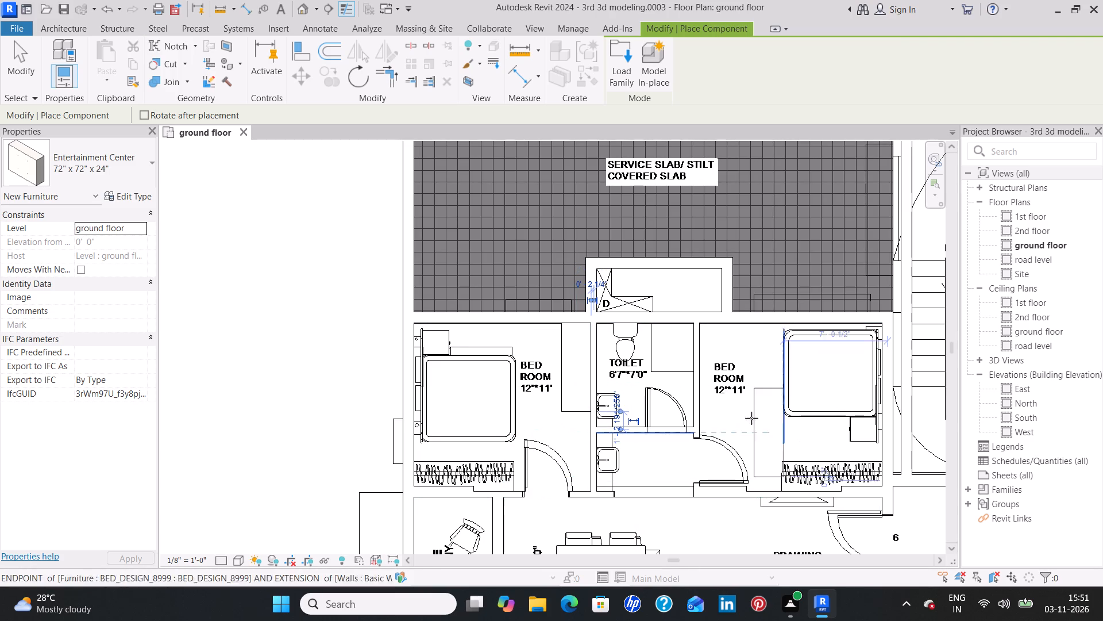
Place an upright Entertainment Center in the upper-left corner of flat 6's right 12'*11' bedroom, against the toilet wall.
click(718, 373)
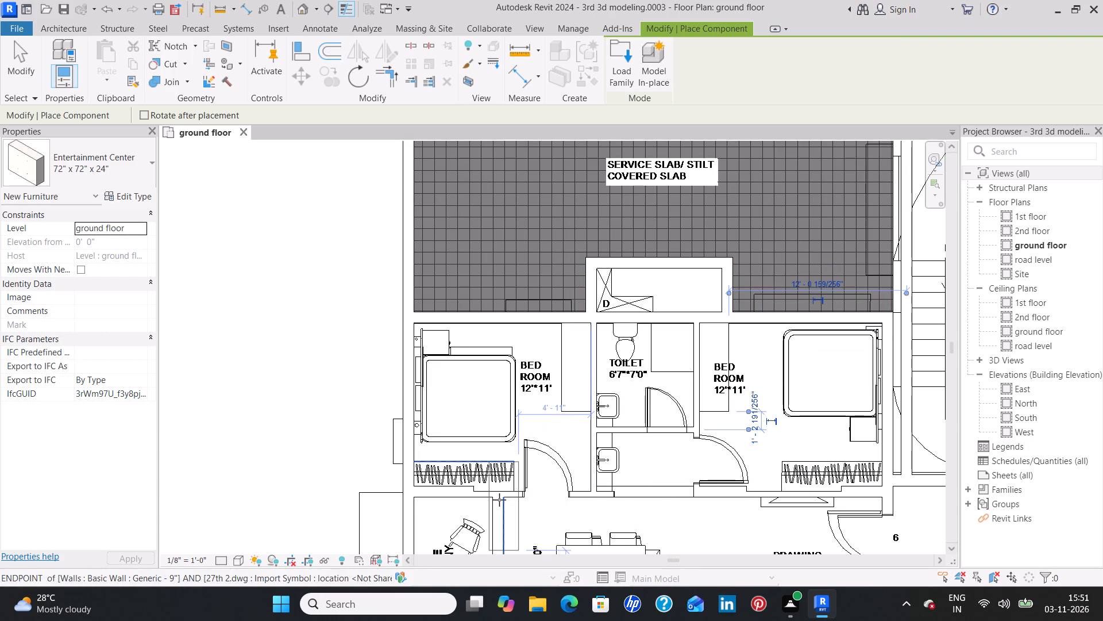
key(Escape)
key(Escape)
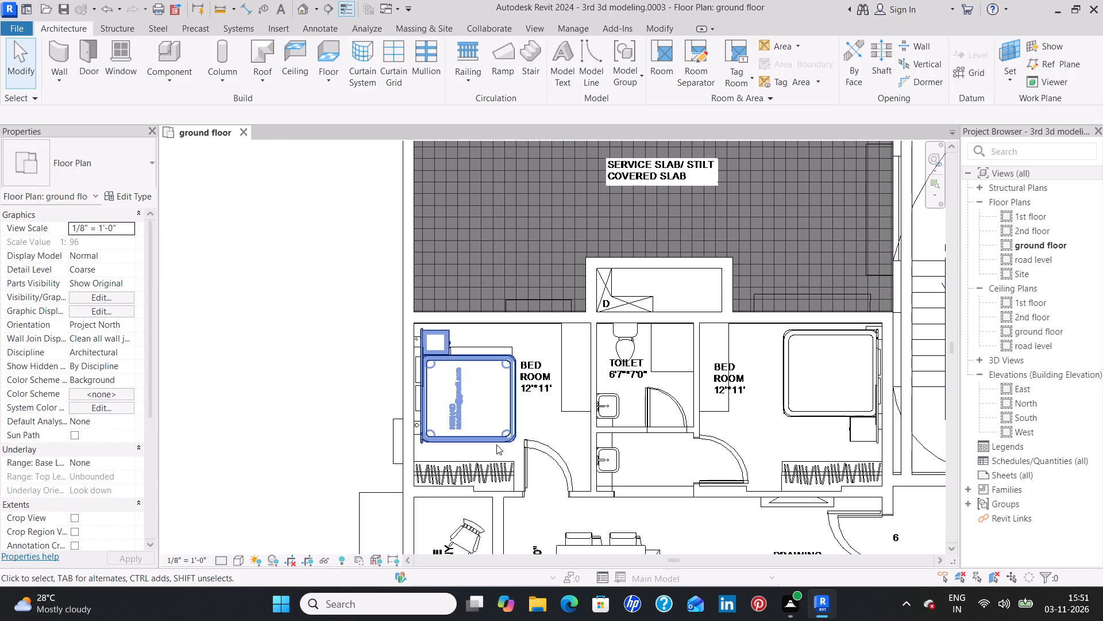
Nudge the bed in flat 6's left 12'*11' bedroom down toward the wardrobe hatch and slightly left toward the outer wall.
click(496, 441)
key(Down)
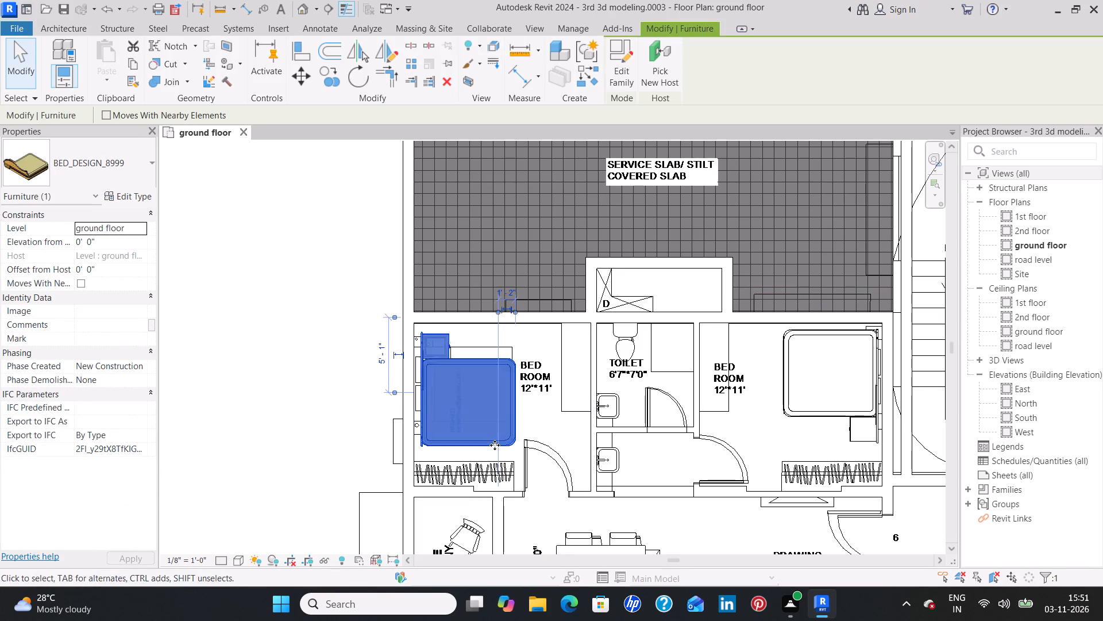
key(Down)
key(Down)
key(Down)
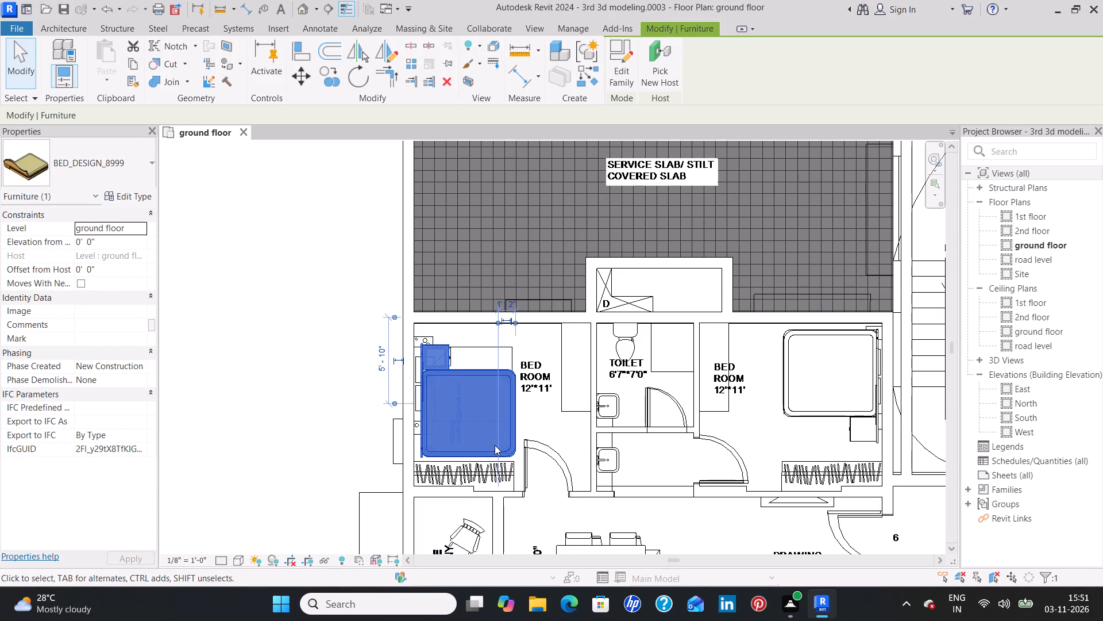
key(Left)
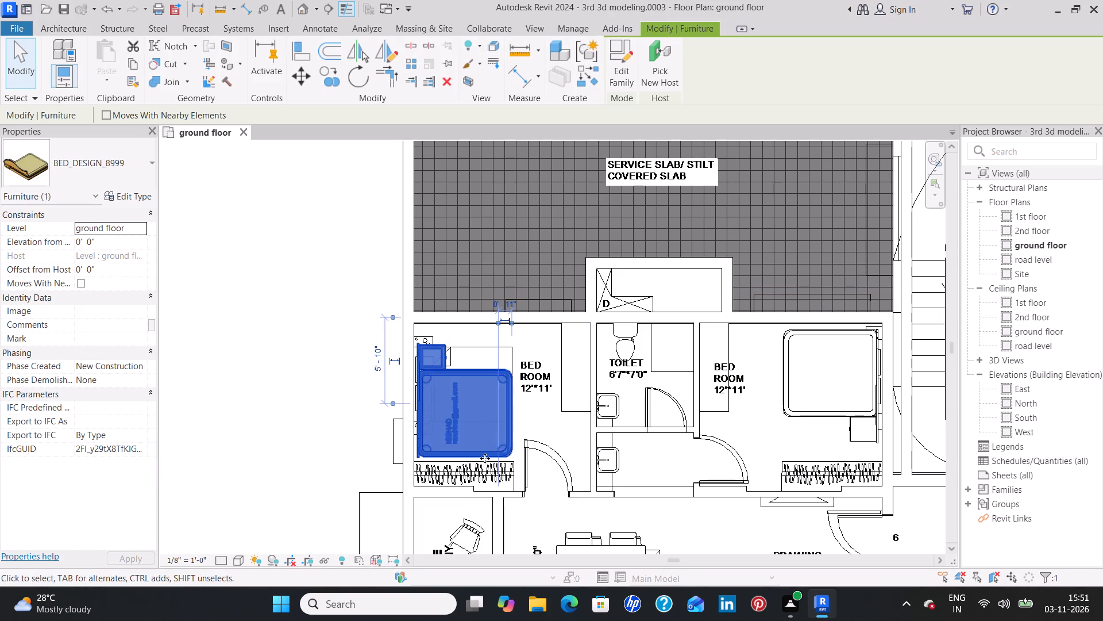
Nudge the bed in flat 6's right 12'*11' bedroom slightly down toward the wardrobe hatch, keeping its distance from the outer wall.
click(781, 404)
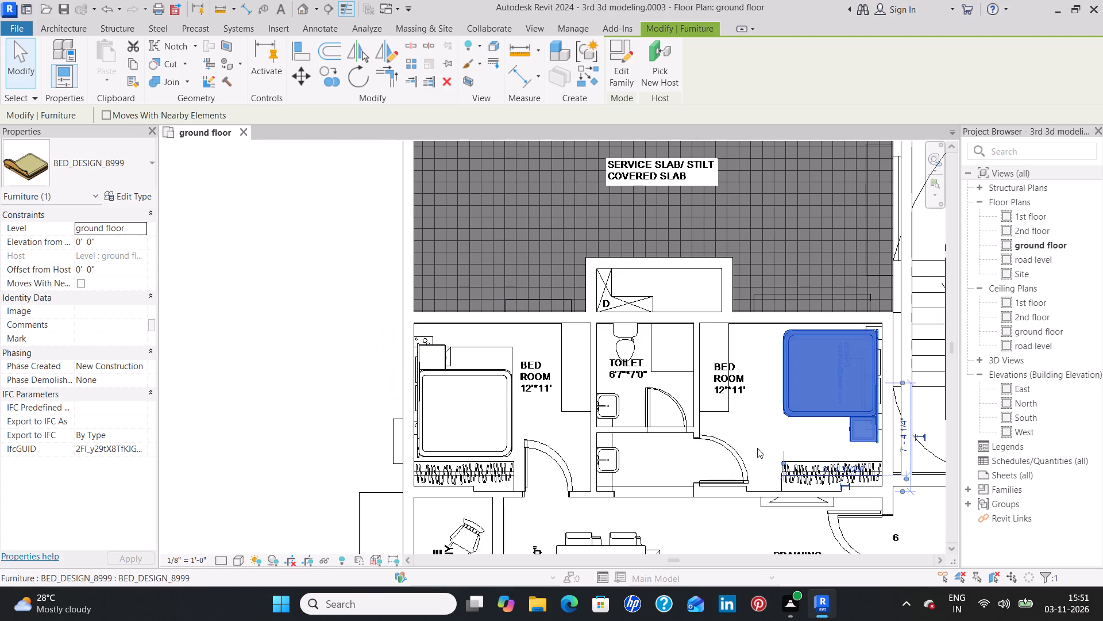
key(Down)
key(Down)
key(Down)
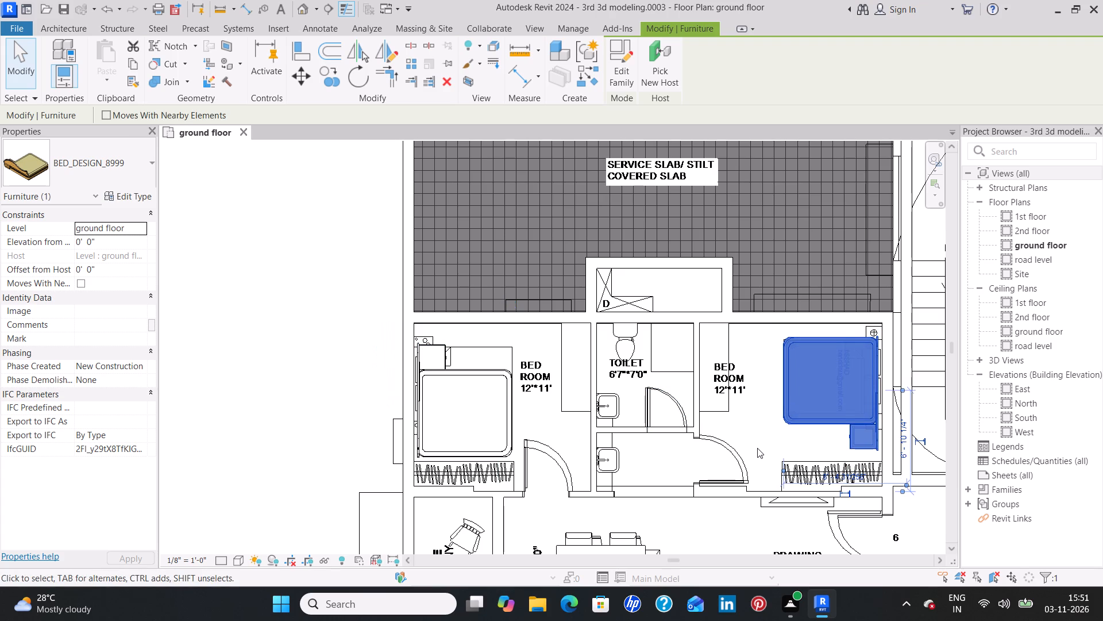
key(Right)
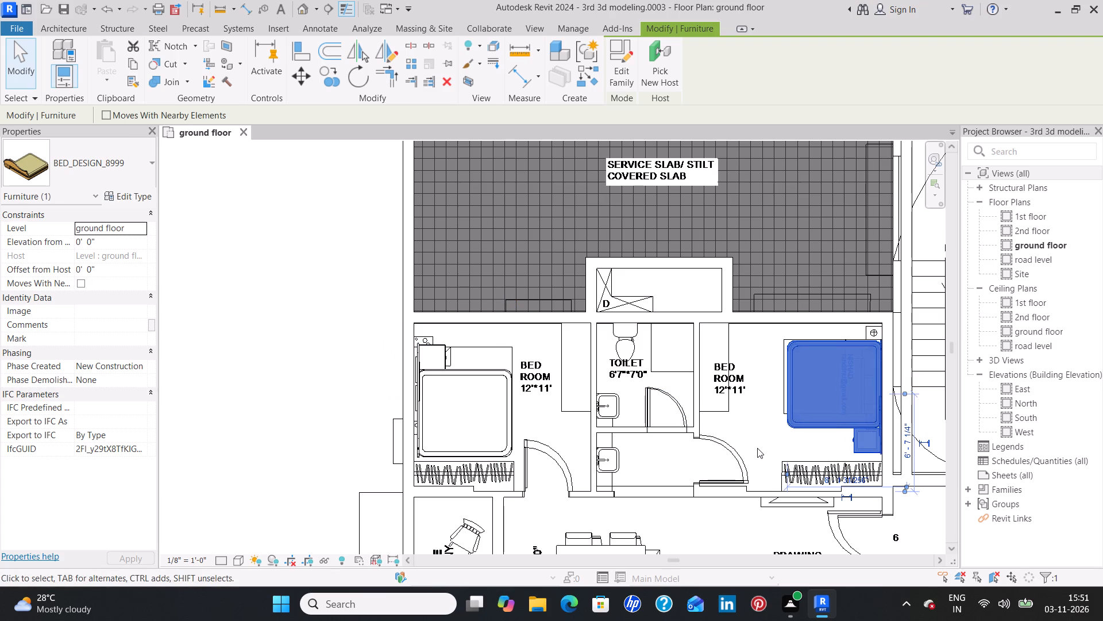
key(Left)
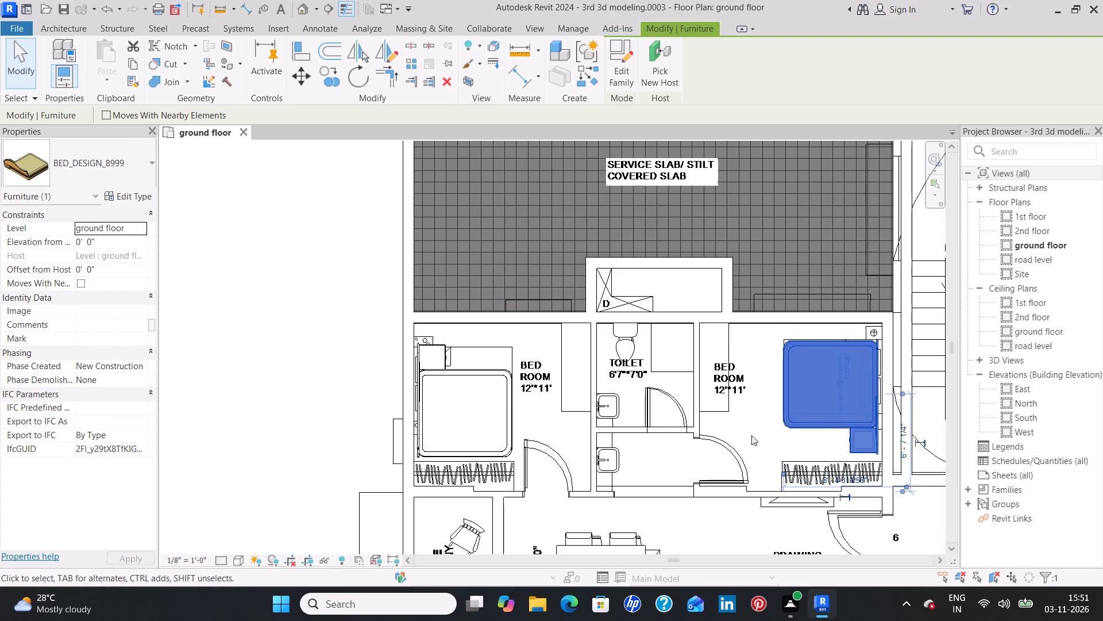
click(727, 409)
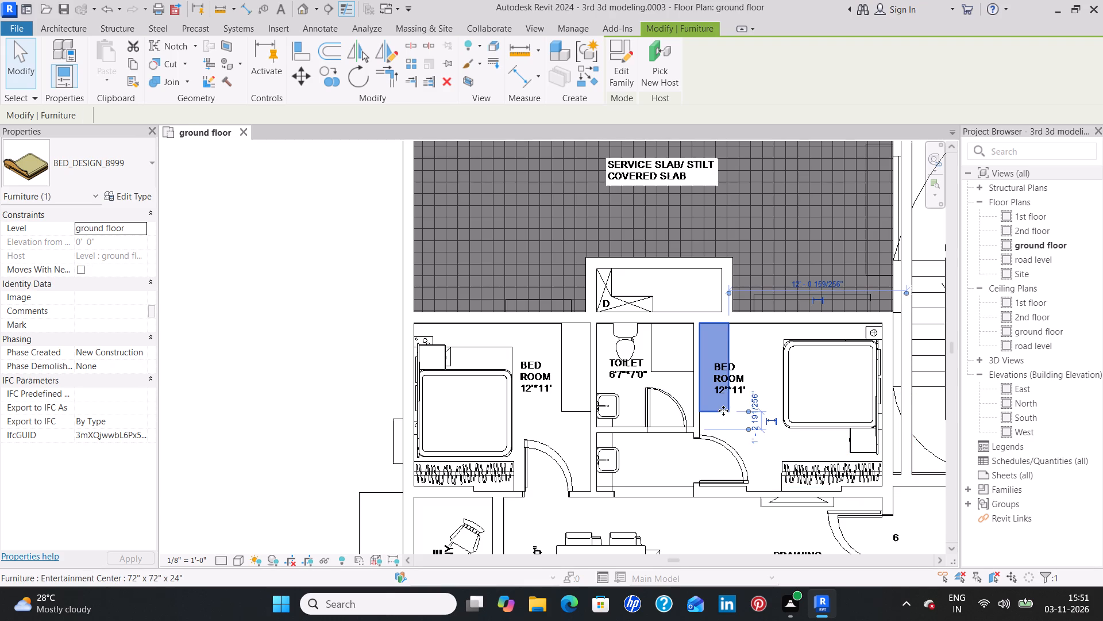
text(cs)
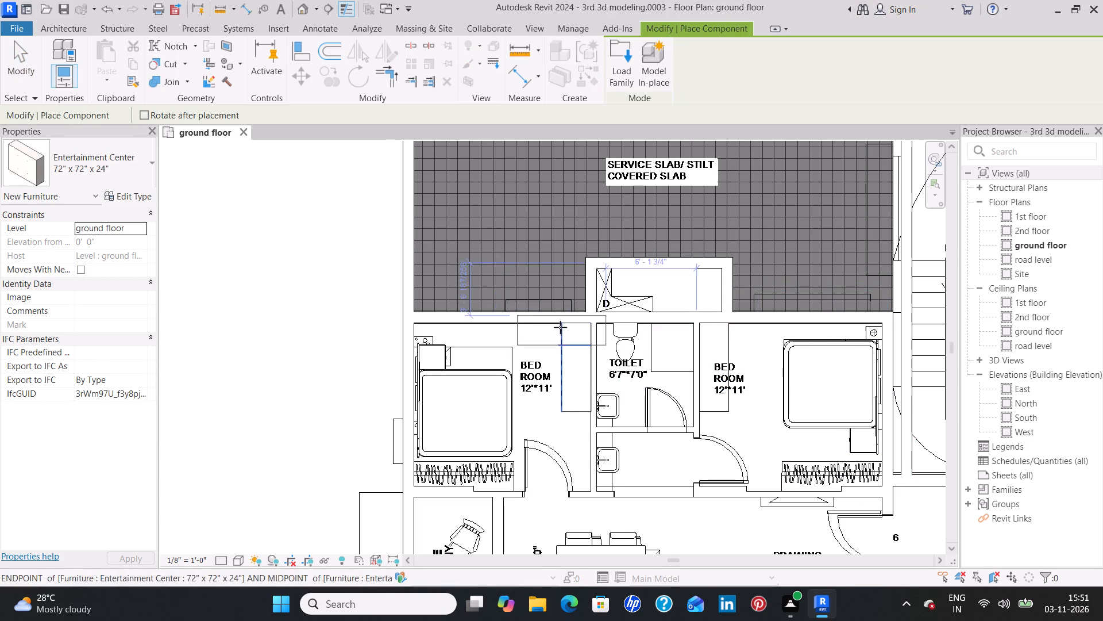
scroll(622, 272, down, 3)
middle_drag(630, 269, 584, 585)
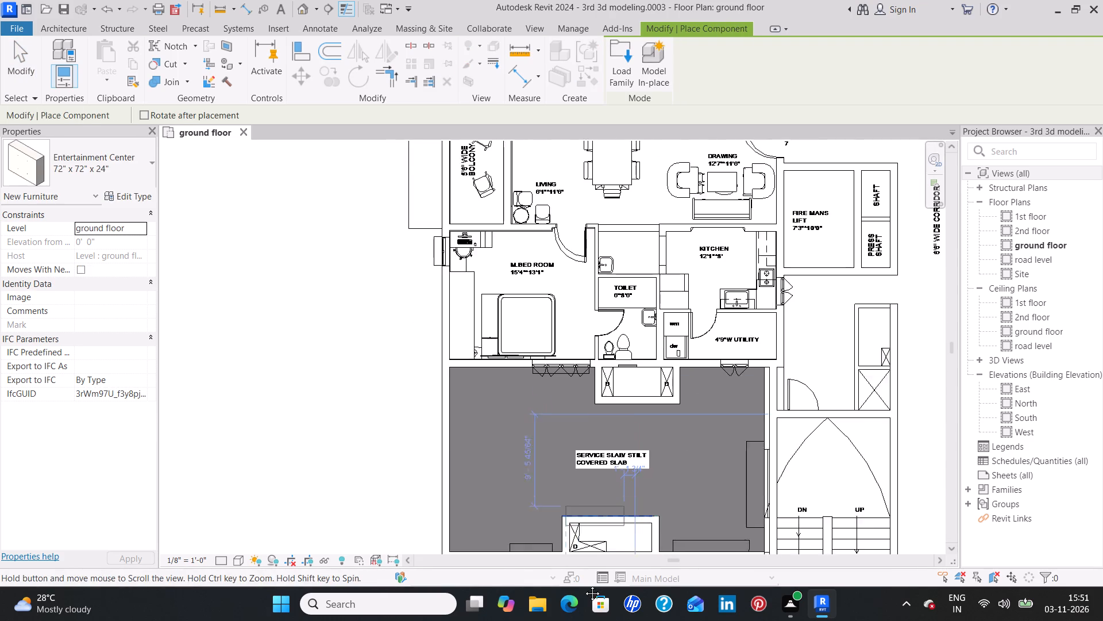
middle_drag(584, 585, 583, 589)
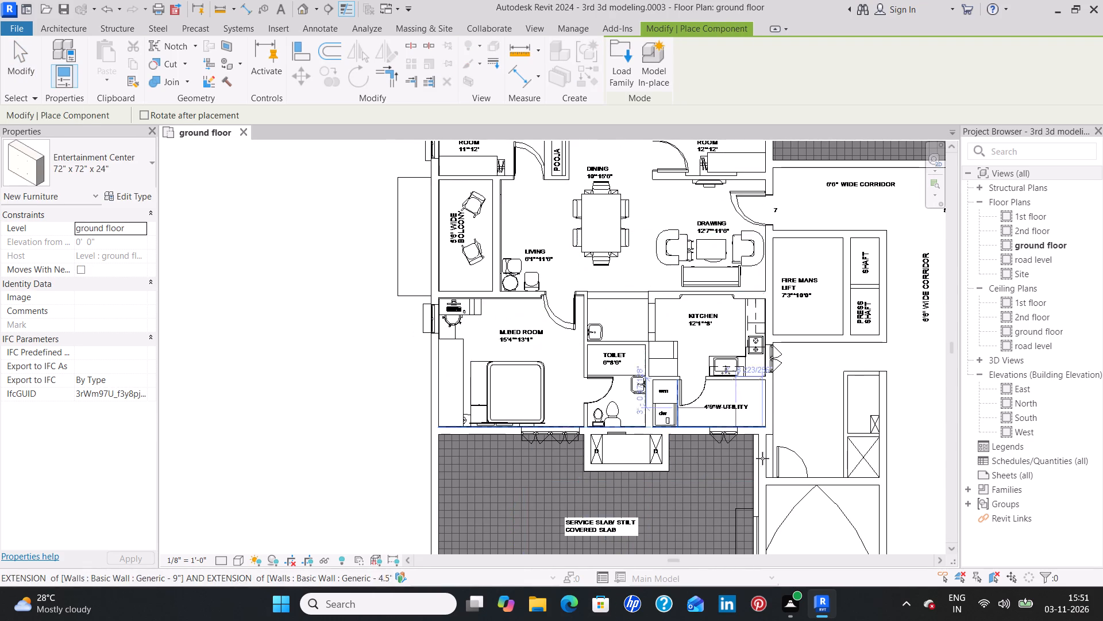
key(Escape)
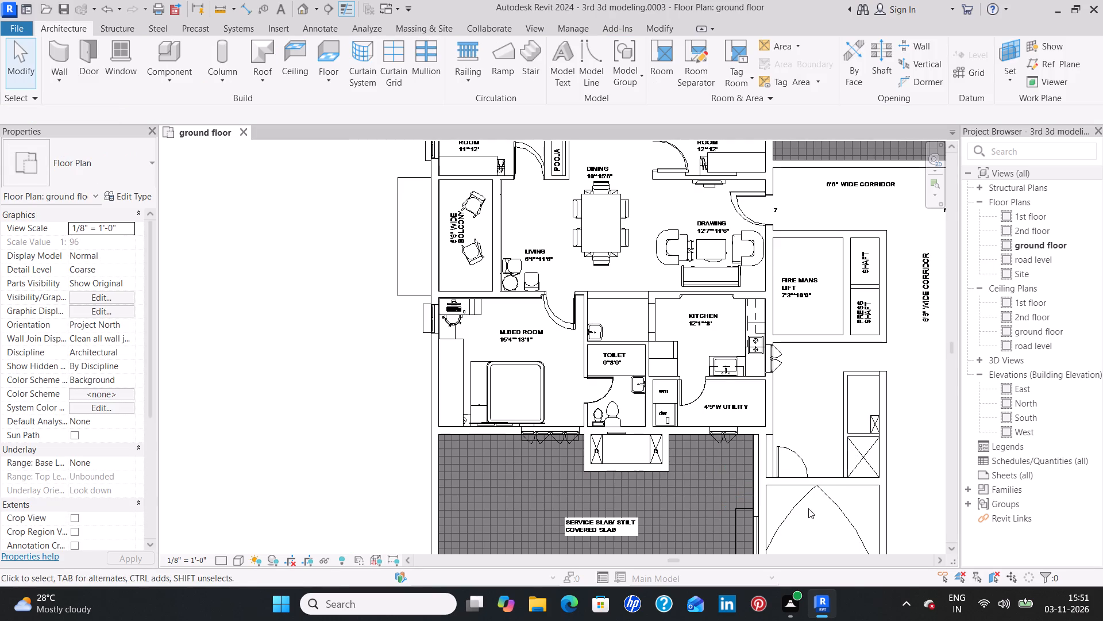
Review the ground floor flats on both sides of the corridor and compare the furniture in their bedrooms.
scroll(819, 505, down, 3)
middle_drag(832, 507, 593, 526)
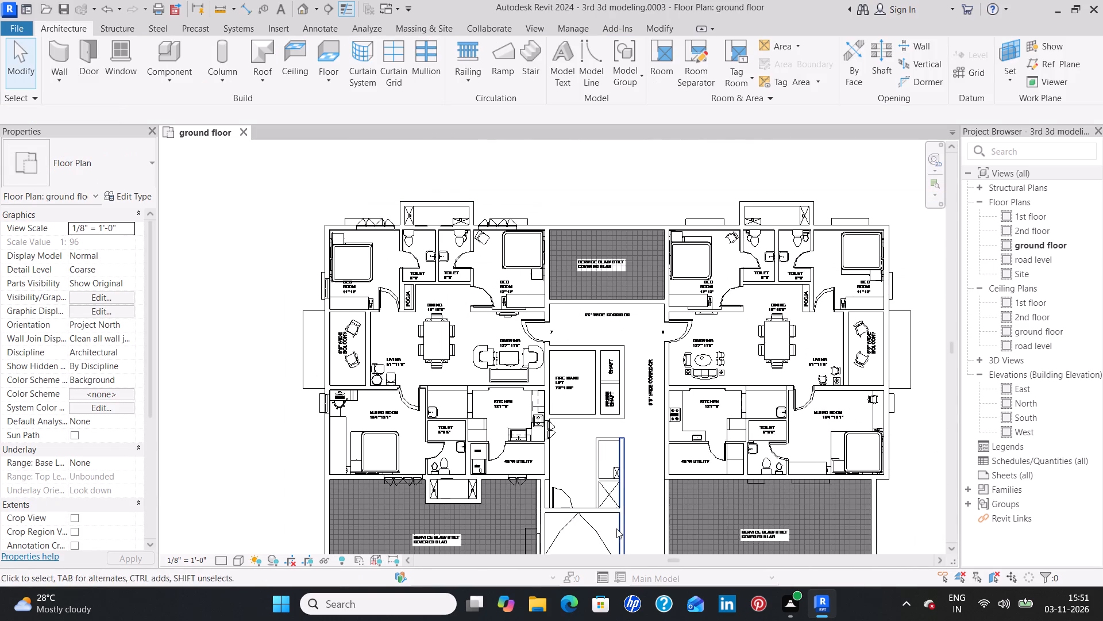
middle_drag(617, 522, 610, 361)
middle_drag(588, 513, 588, 395)
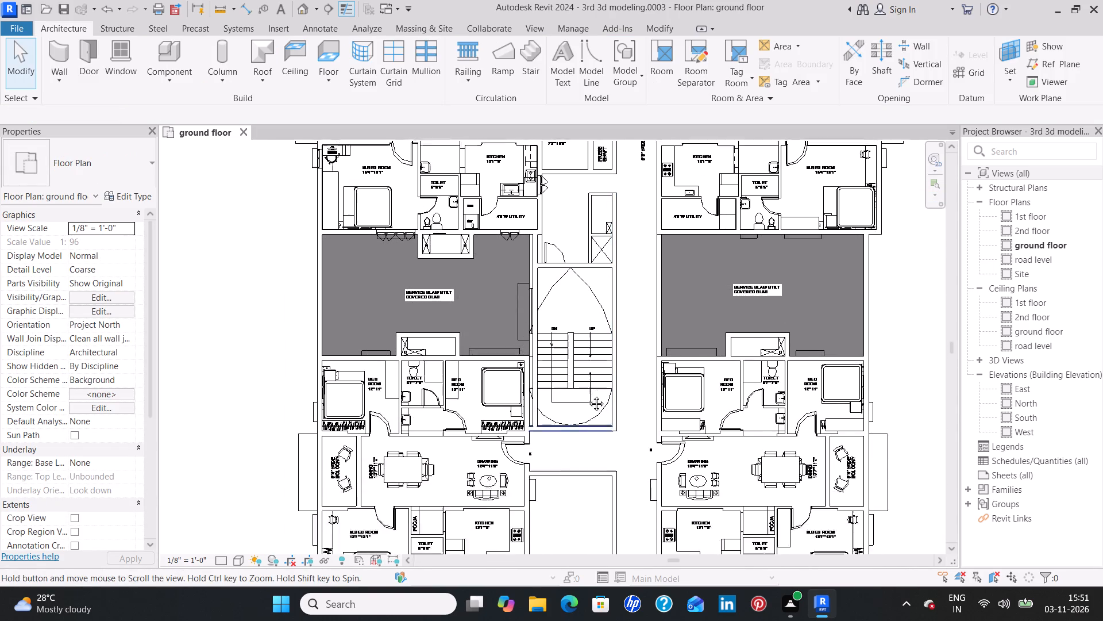
middle_drag(588, 395, 589, 380)
middle_drag(589, 496, 589, 488)
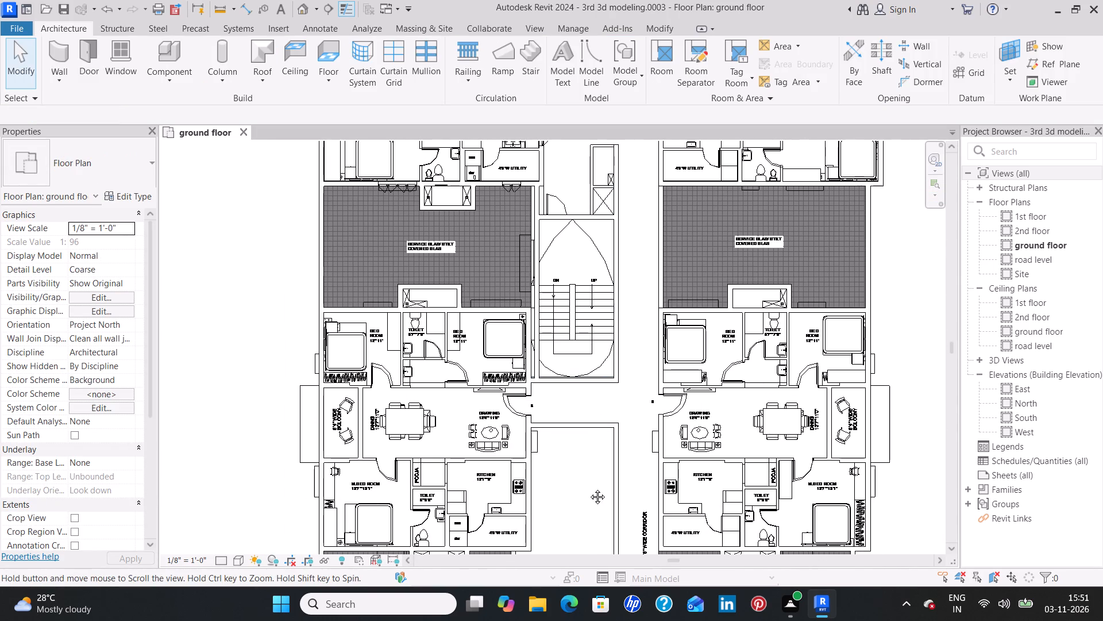
middle_drag(589, 488, 587, 461)
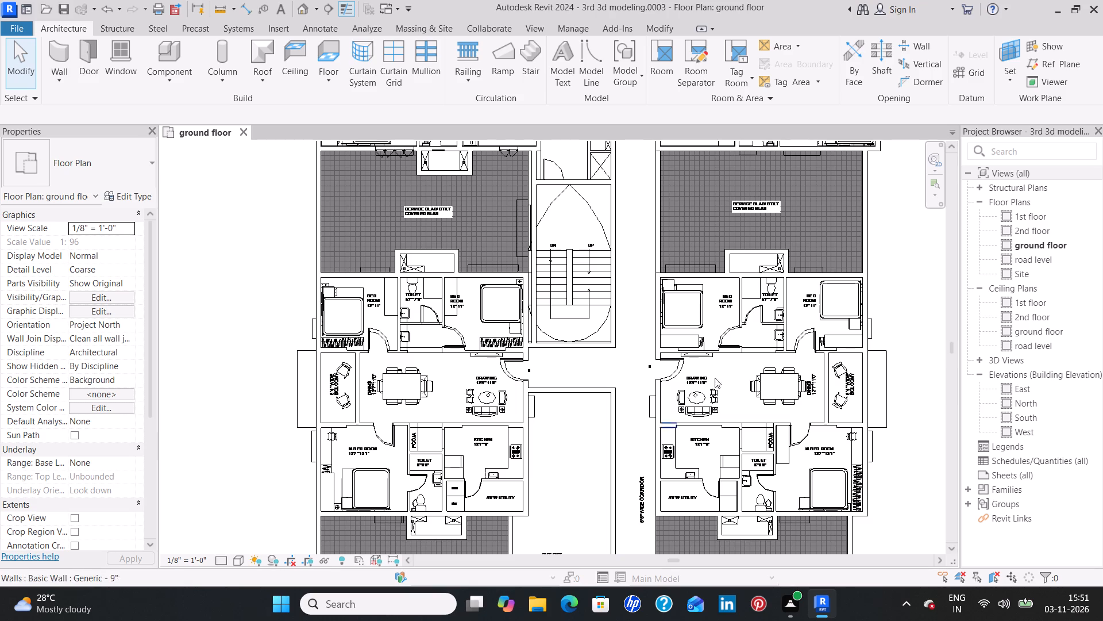
middle_drag(388, 203, 350, 620)
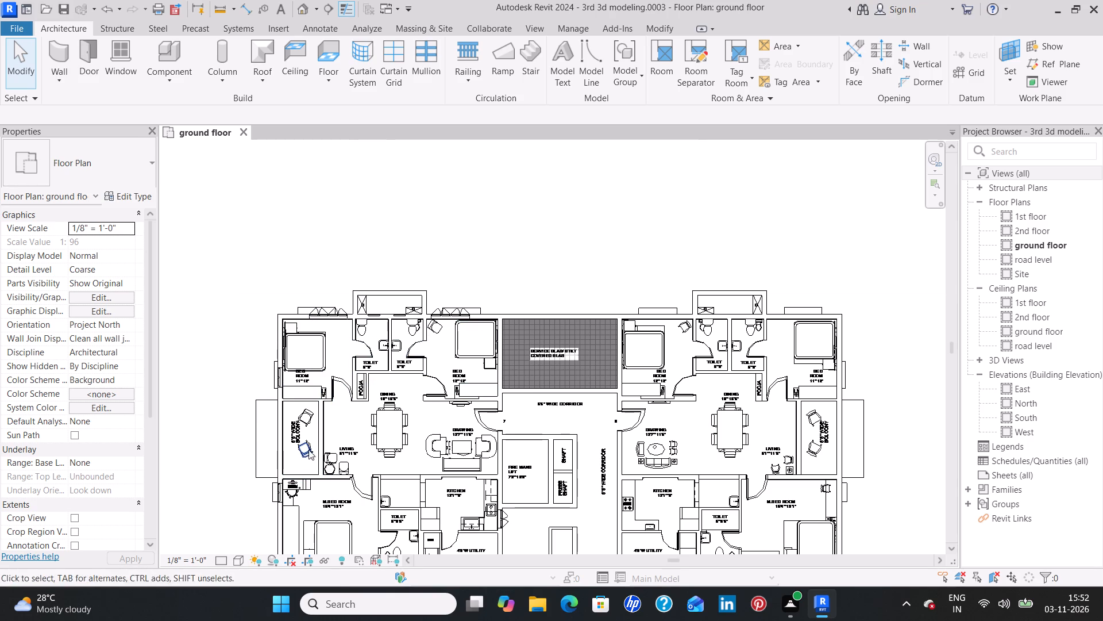
middle_drag(353, 447, 334, 335)
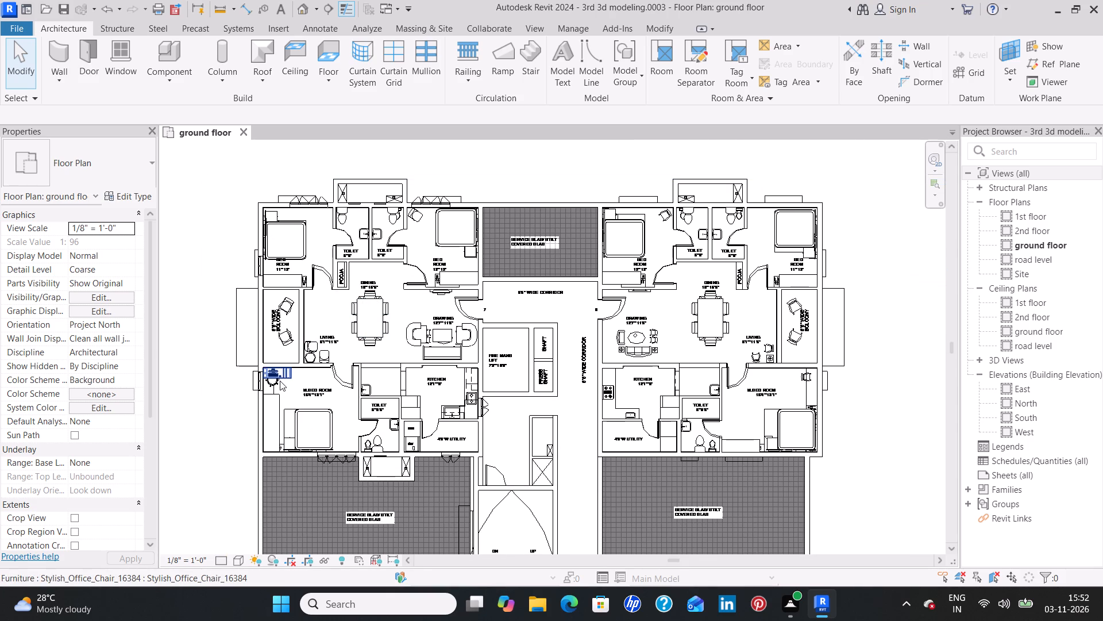
Place a copy of flat 7's Modern_Desk_12633, rotated upright, in the upper-right corner of flat 8's M.BED ROOM, at the chair by the outer wall.
scroll(280, 381, up, 8)
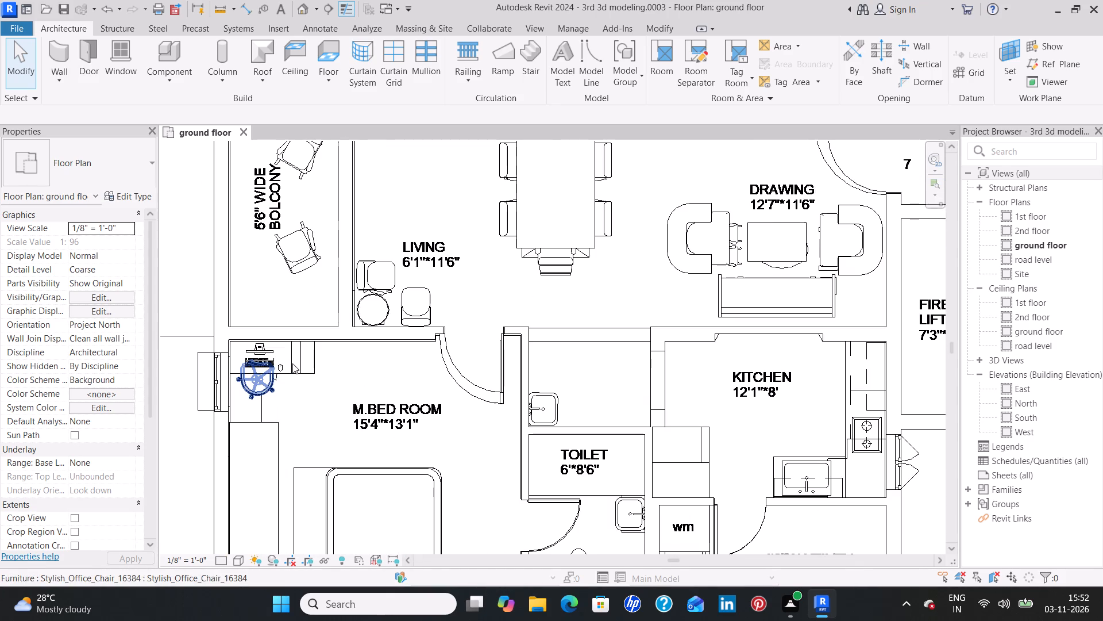
click(292, 363)
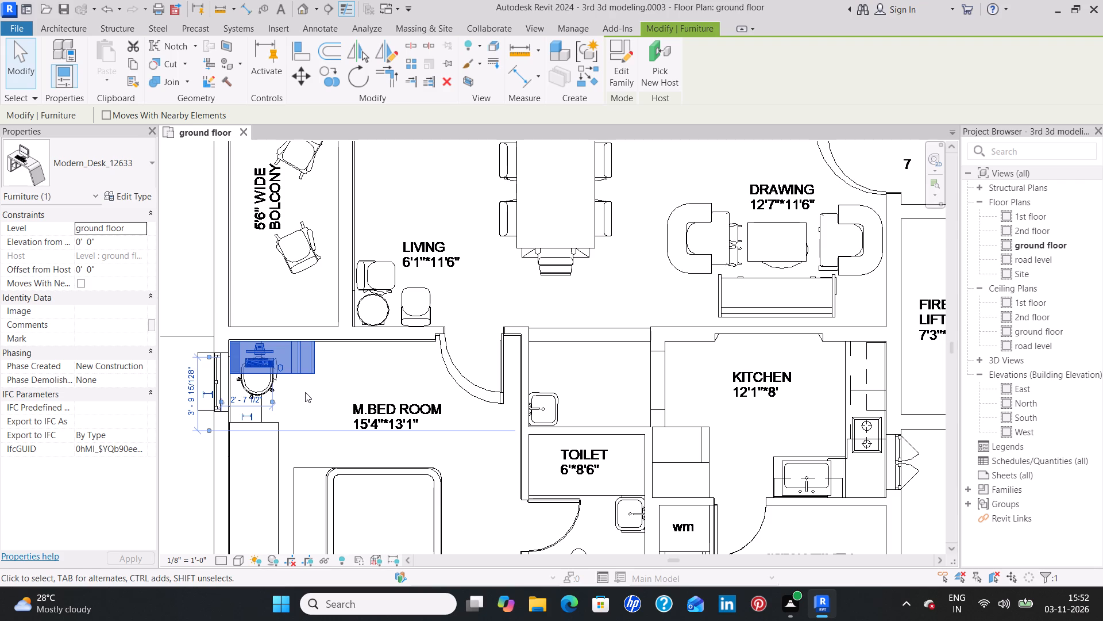
text(cs)
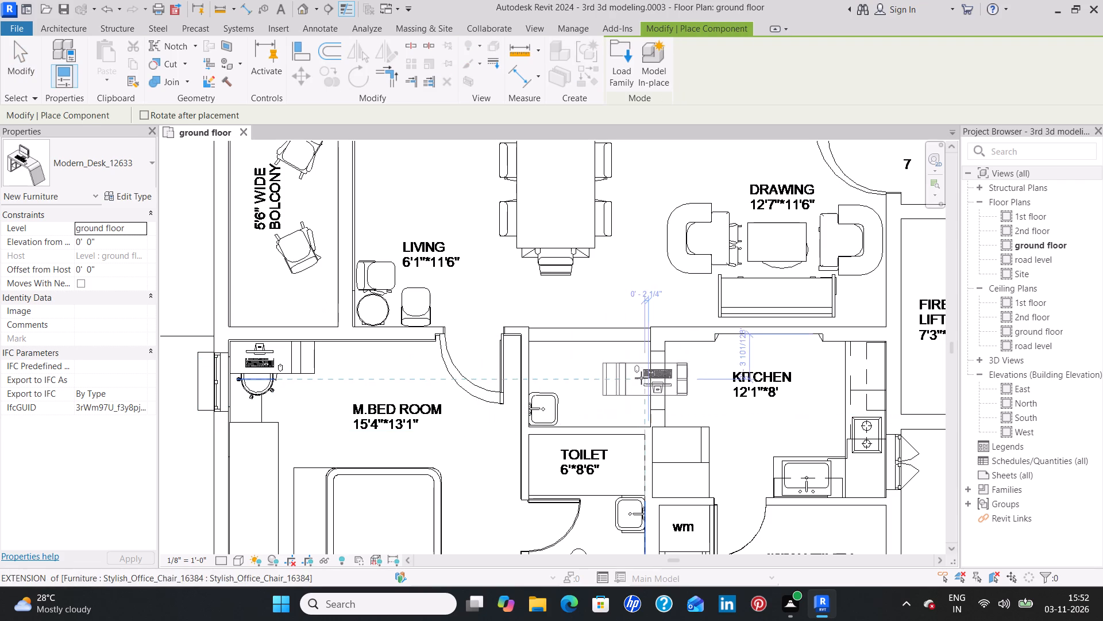
middle_drag(747, 382, 377, 424)
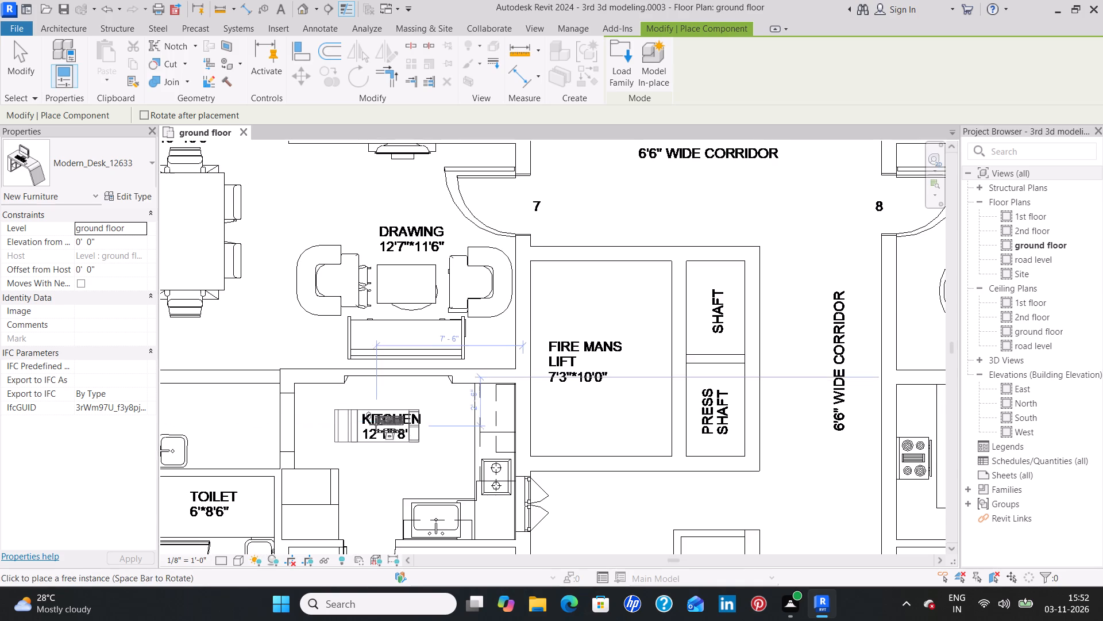
scroll(376, 424, down, 5)
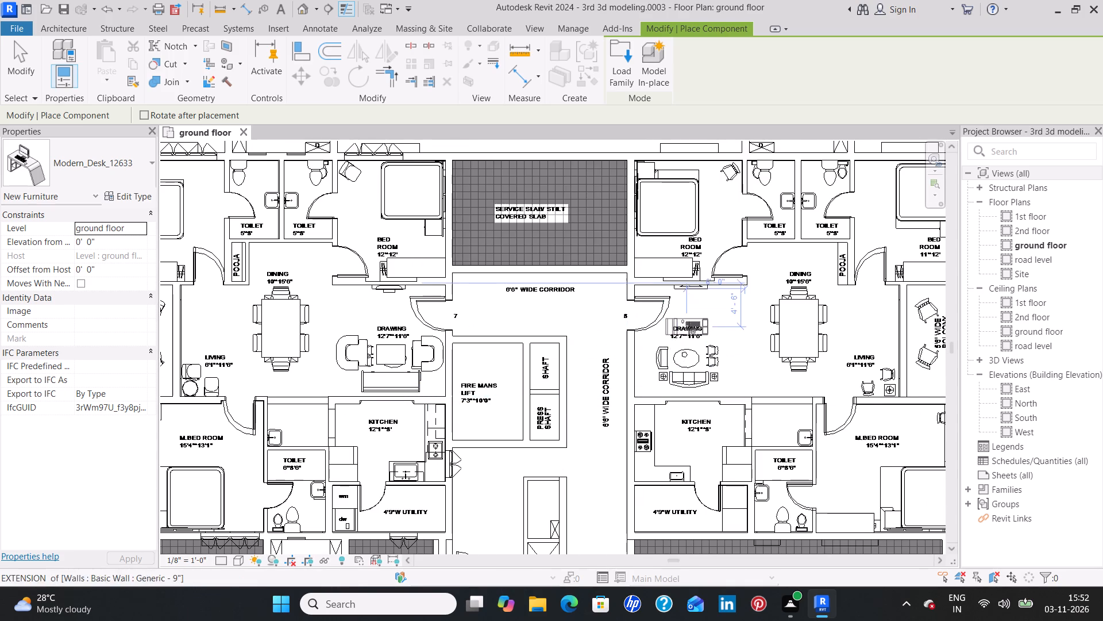
middle_drag(685, 328, 482, 325)
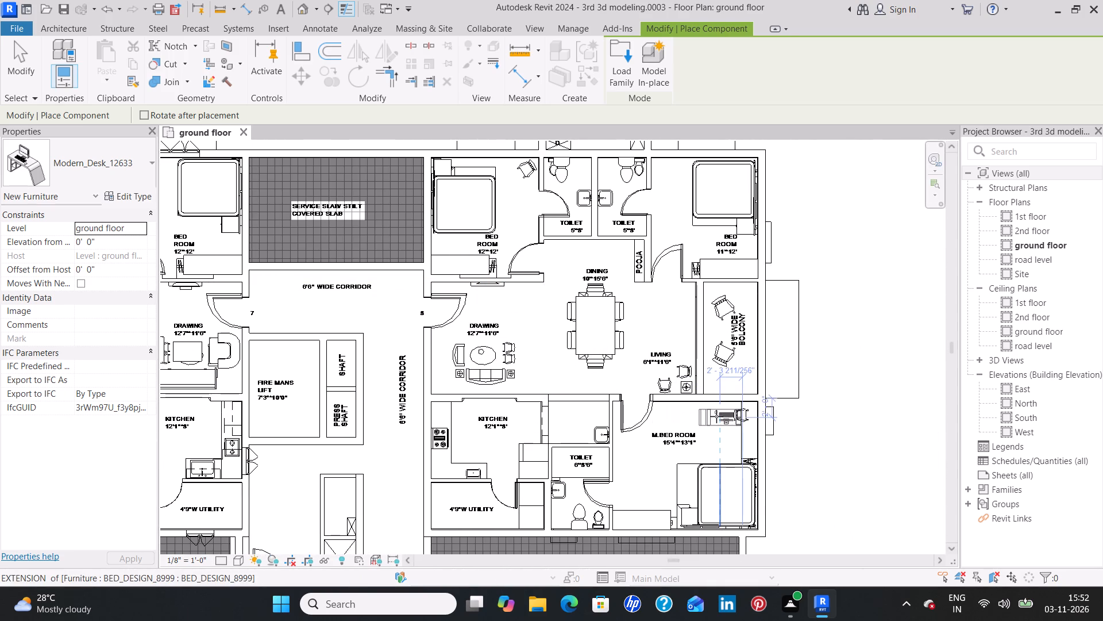
scroll(716, 416, up, 9)
middle_drag(758, 426, 742, 419)
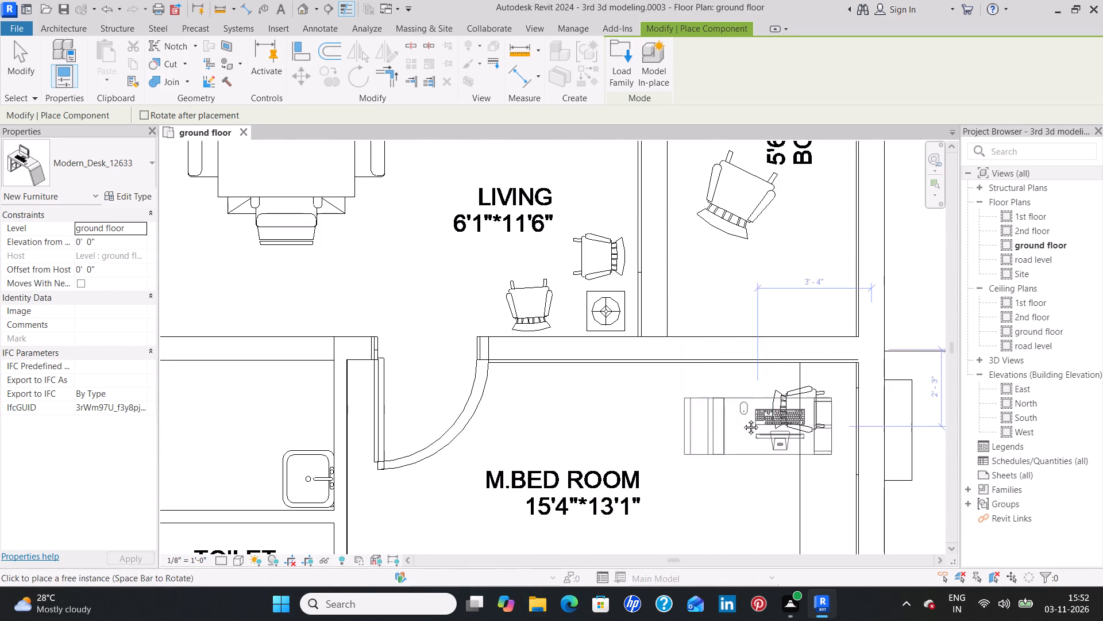
middle_drag(742, 419, 556, 386)
key(space)
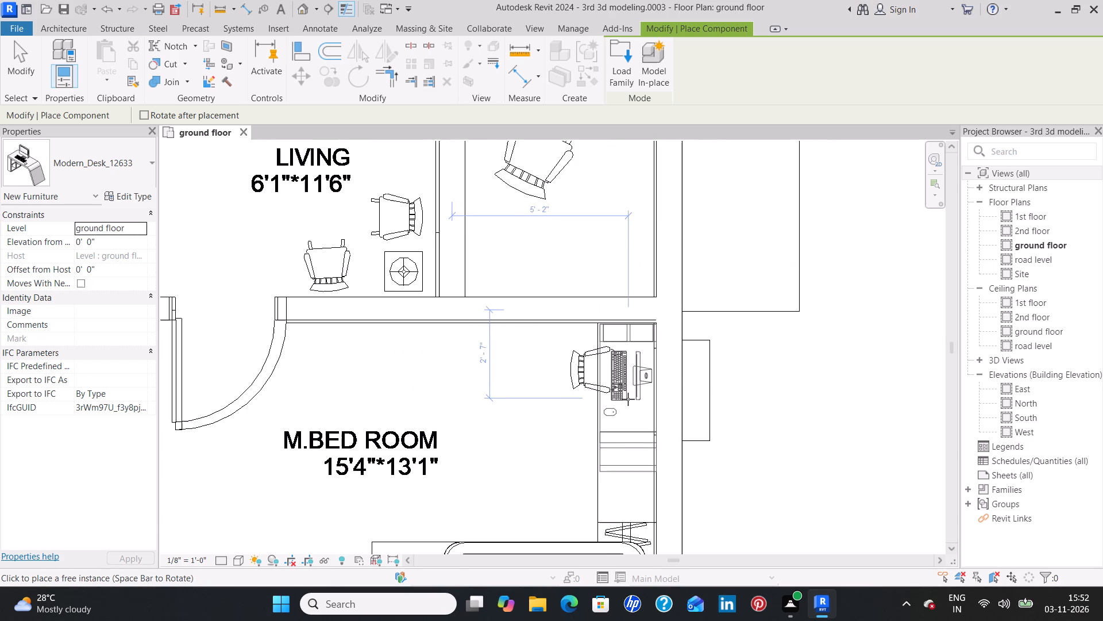
scroll(628, 399, up, 3)
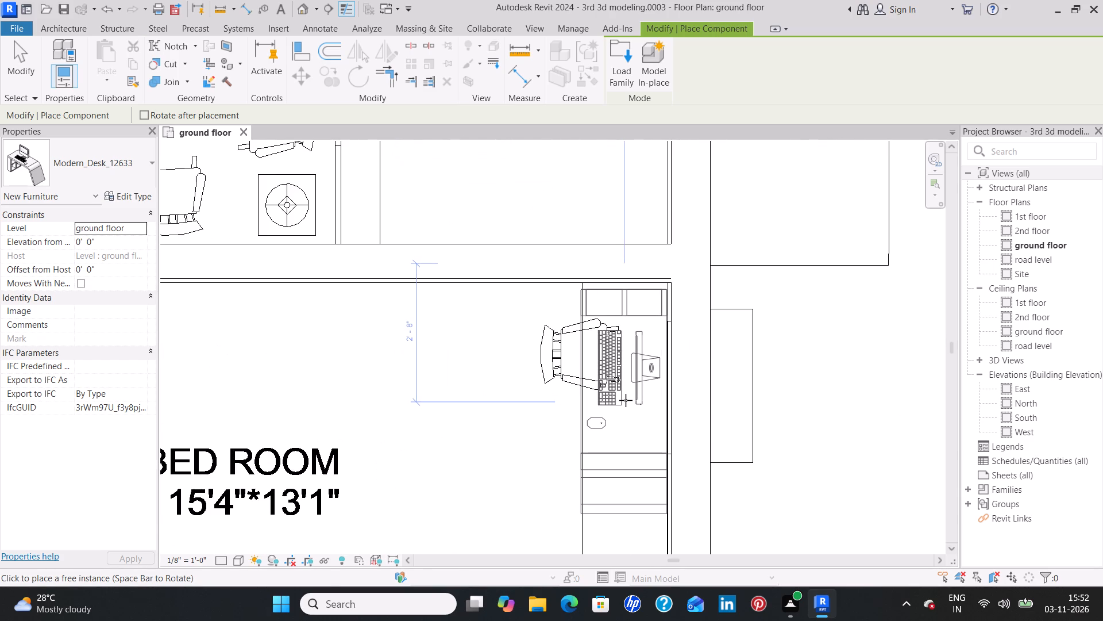
click(628, 398)
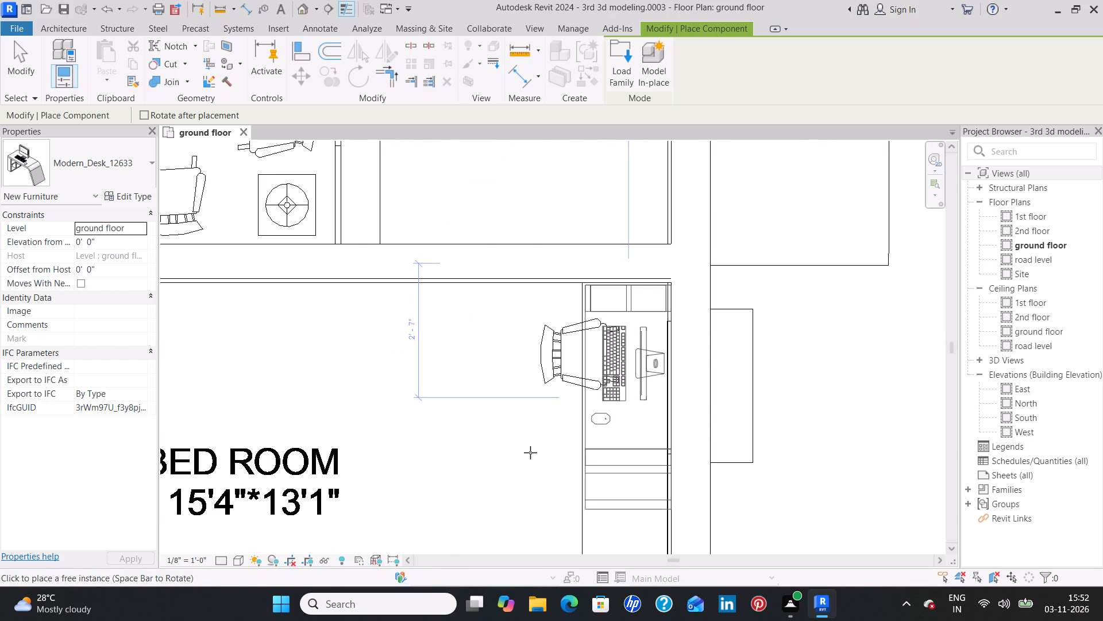
Place an upright Modern_Desk_12633 in the upper-right corner of flat 9's 13'7"*13'1" M.BED ROOM, at the chair by the outer wall.
scroll(524, 452, down, 3)
scroll(464, 446, down, 7)
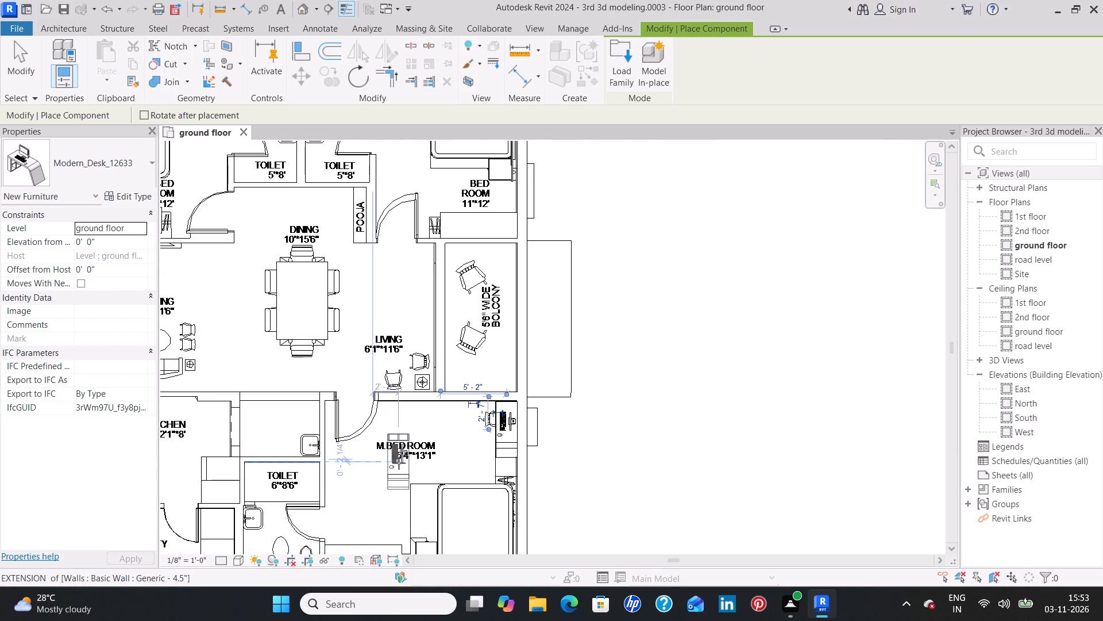
middle_drag(399, 463, 399, 312)
scroll(399, 312, down, 8)
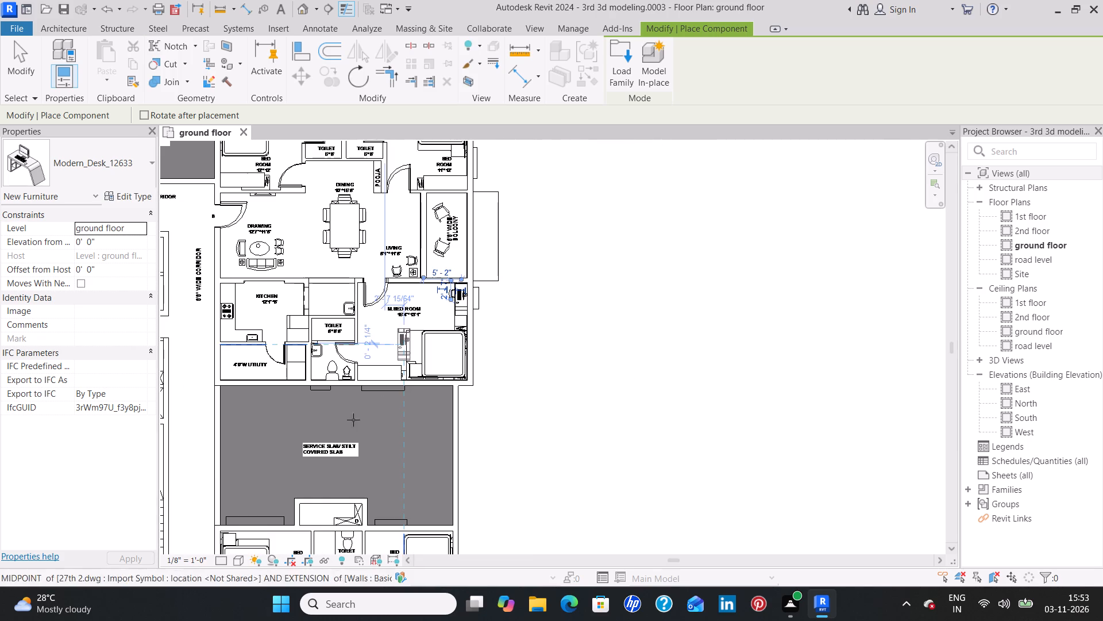
middle_drag(408, 462, 408, 252)
scroll(364, 301, up, 5)
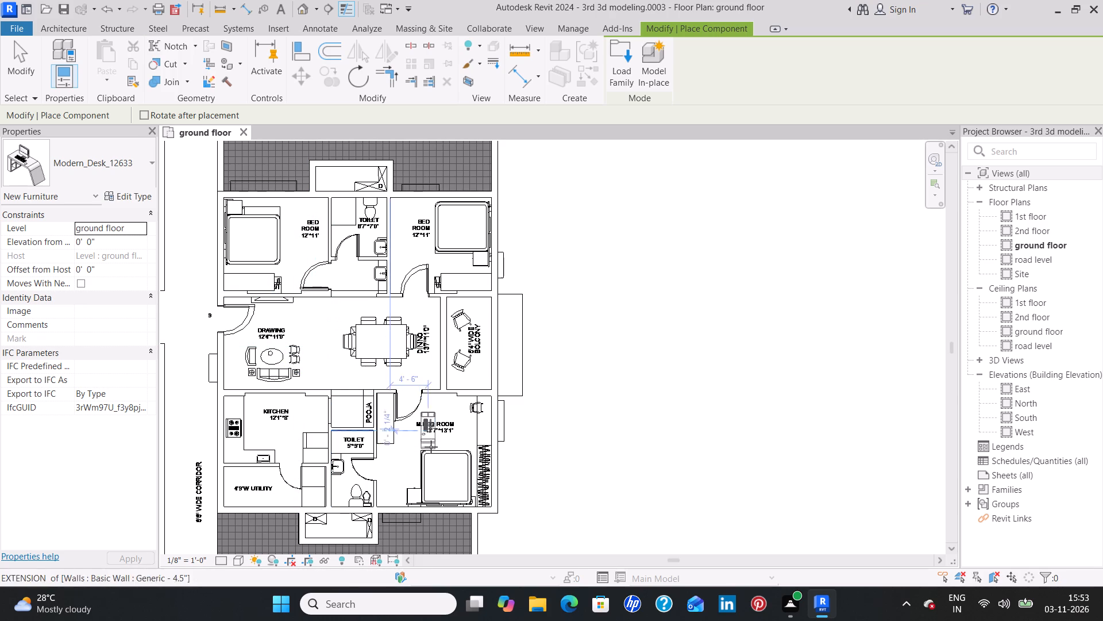
scroll(477, 422, up, 7)
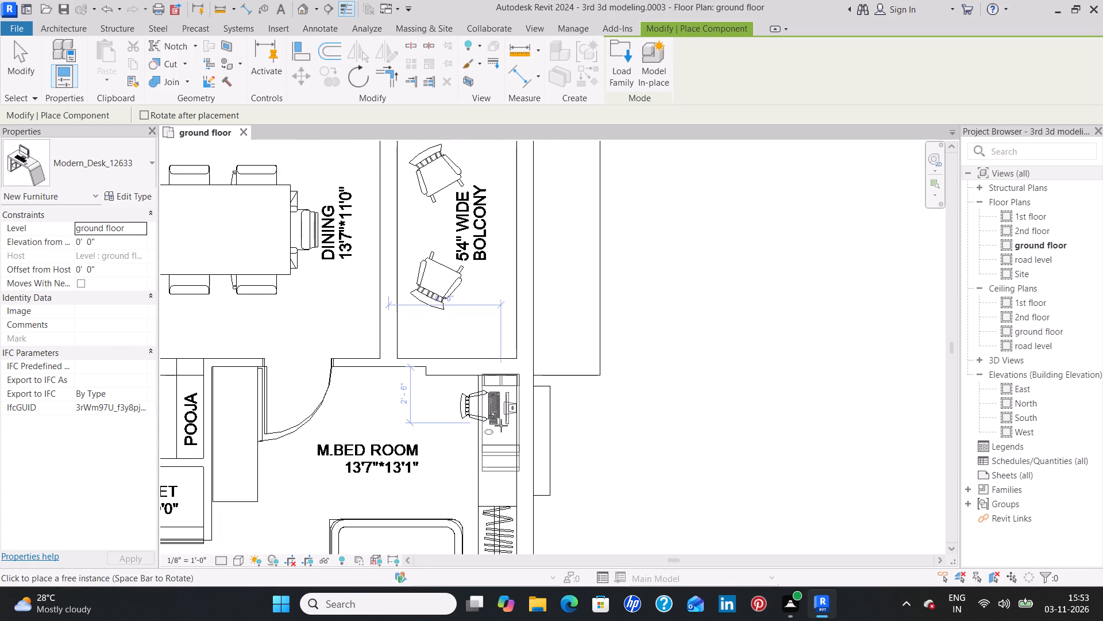
scroll(495, 427, up, 3)
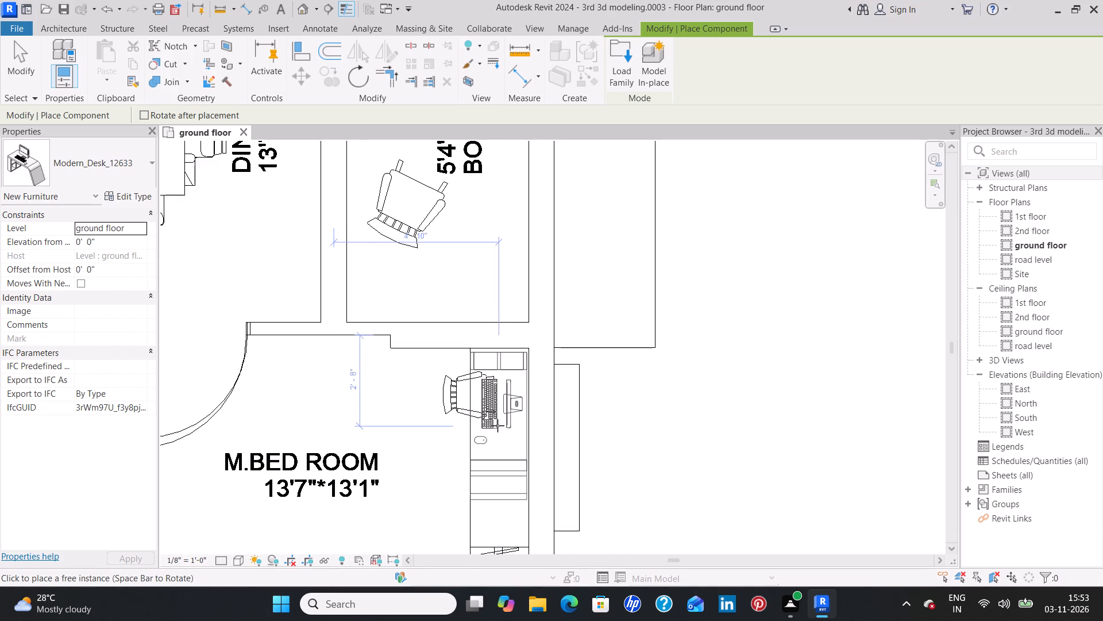
click(497, 425)
Place a Modern_Desk_12633, turned 180° to face the room, in the upper-left corner of flat 6's 13'7"*13'1" M.BED ROOM against the outer wall.
scroll(365, 454, down, 4)
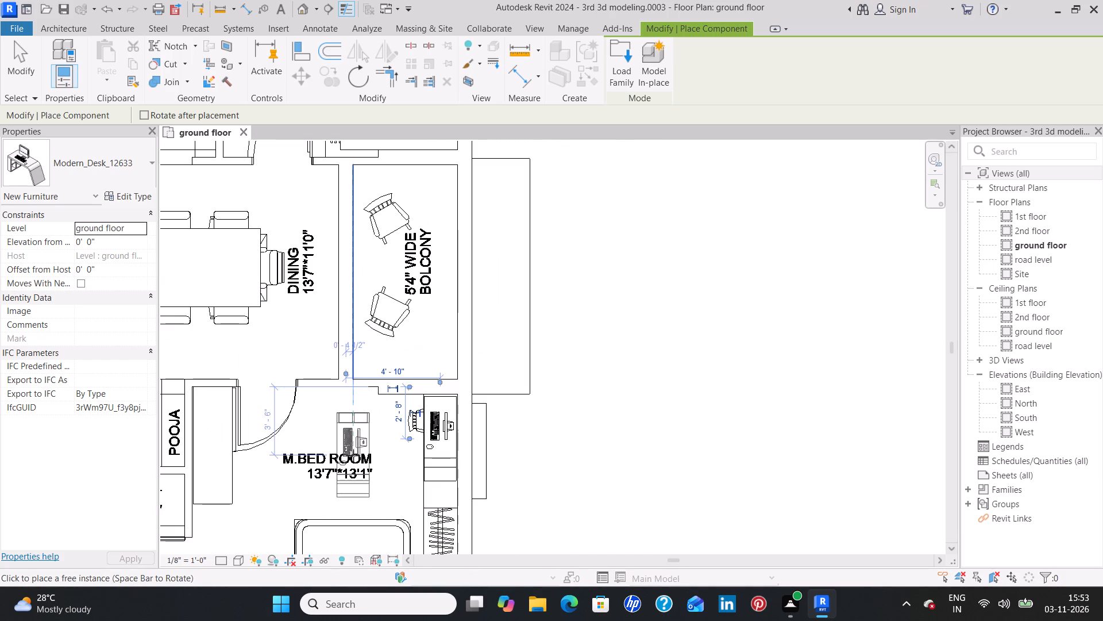
scroll(352, 455, down, 3)
scroll(294, 471, down, 3)
middle_drag(317, 466, 339, 463)
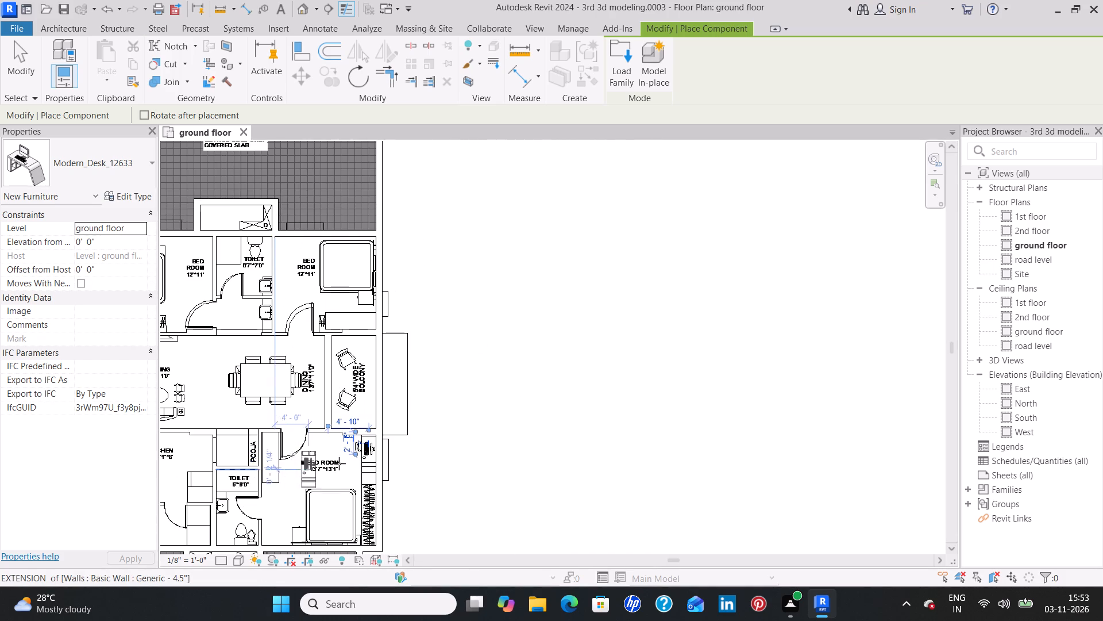
middle_drag(339, 463, 526, 425)
middle_drag(198, 424, 339, 415)
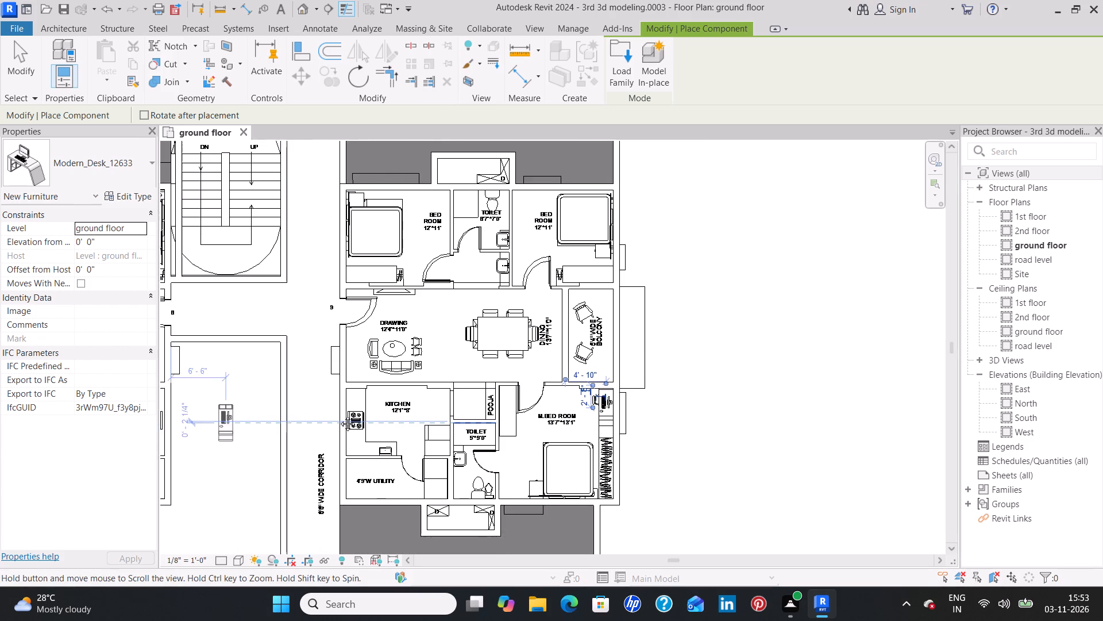
middle_drag(339, 415, 446, 412)
middle_drag(211, 408, 346, 403)
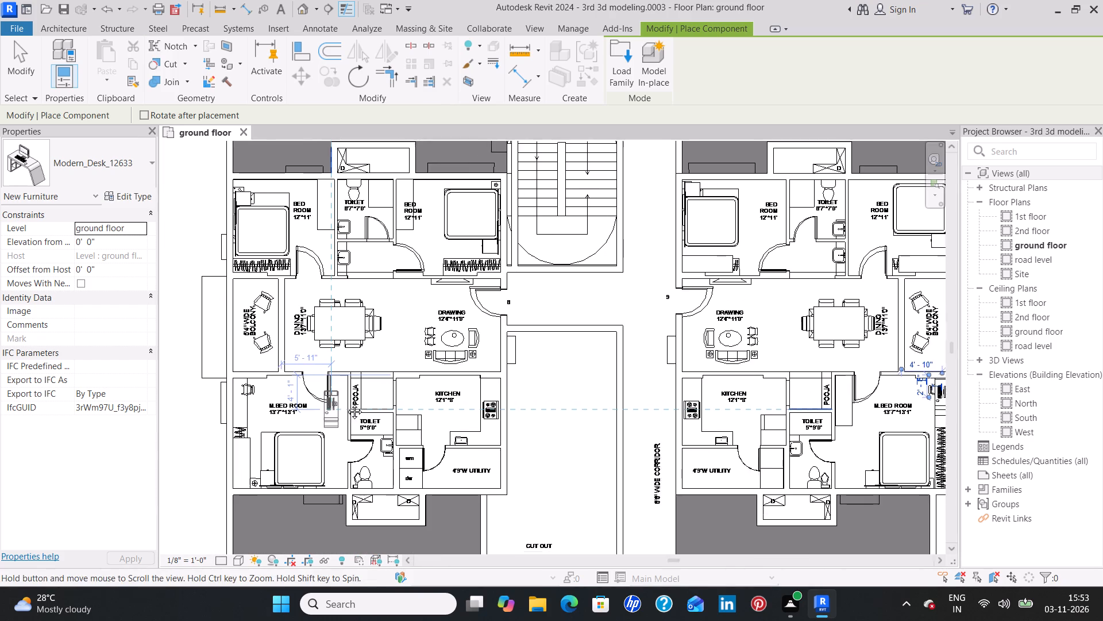
middle_drag(346, 403, 348, 403)
scroll(266, 412, up, 7)
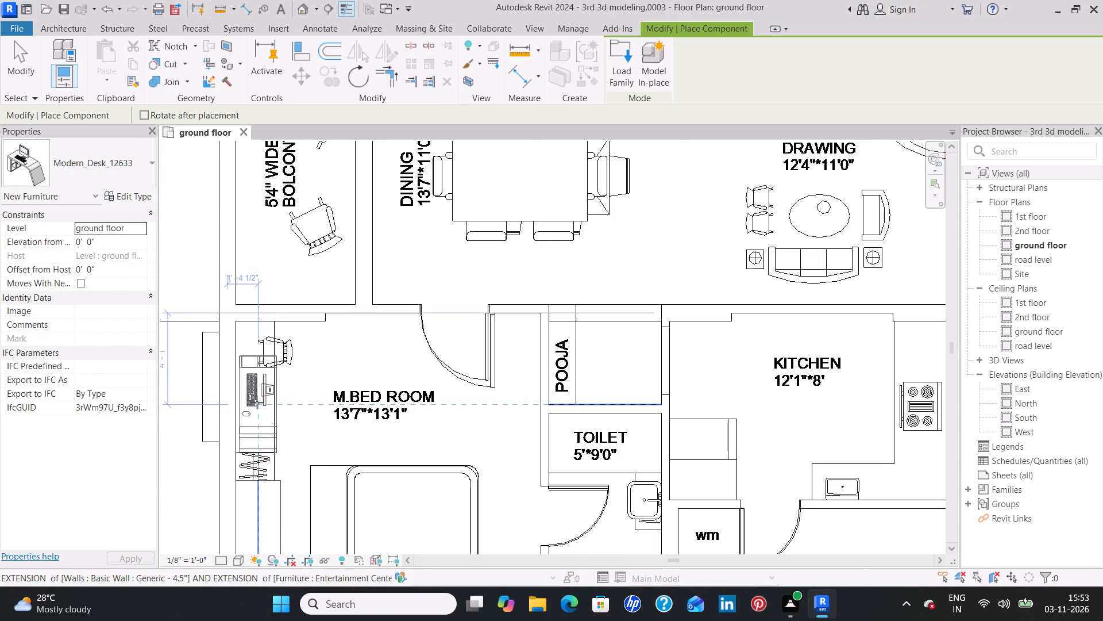
scroll(257, 394, down, 4)
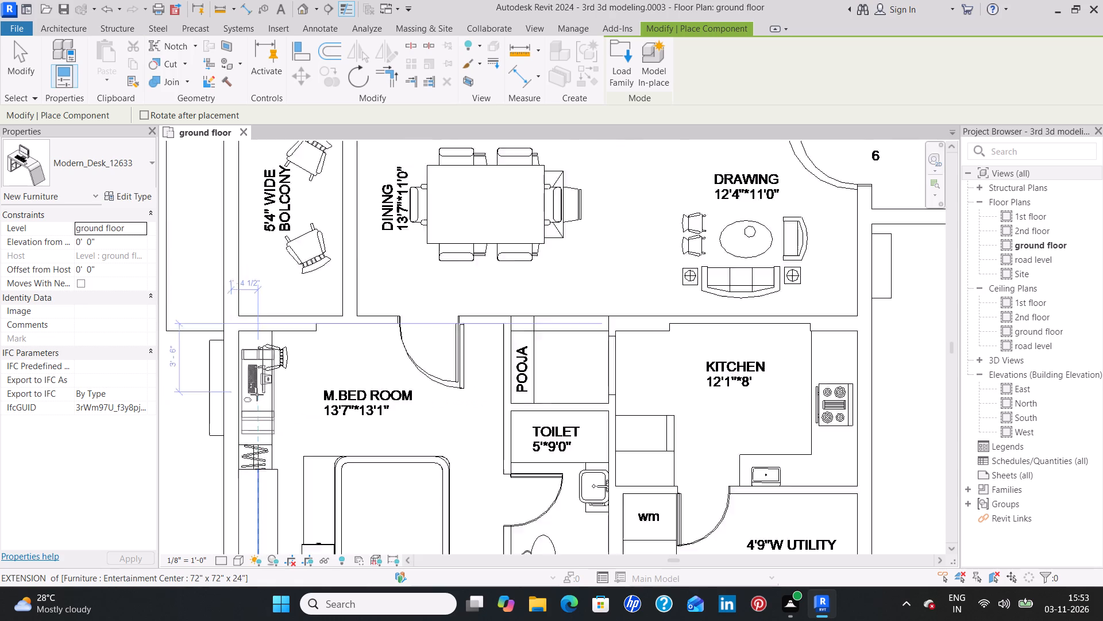
scroll(257, 394, down, 8)
middle_drag(304, 210, 287, 351)
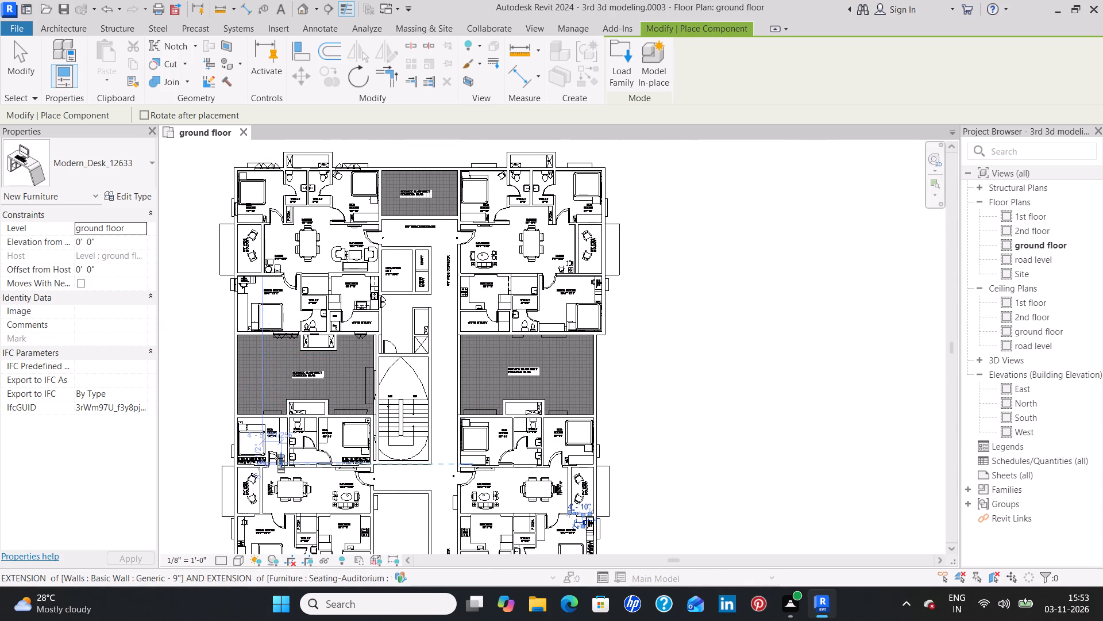
middle_drag(276, 458, 264, 231)
scroll(242, 250, up, 2)
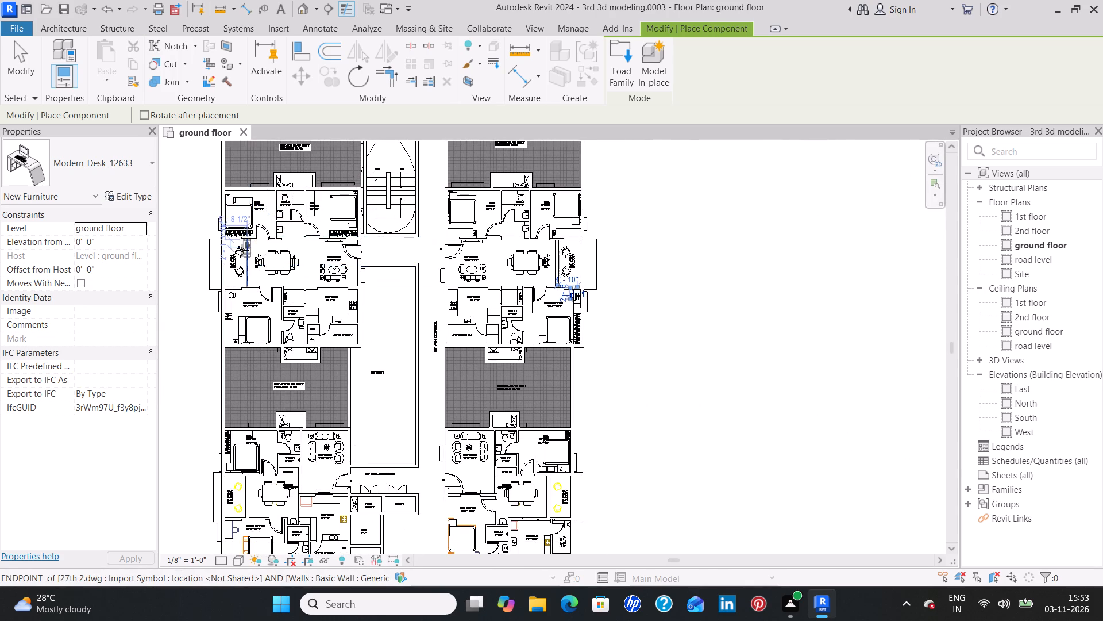
scroll(242, 250, up, 6)
scroll(214, 431, up, 2)
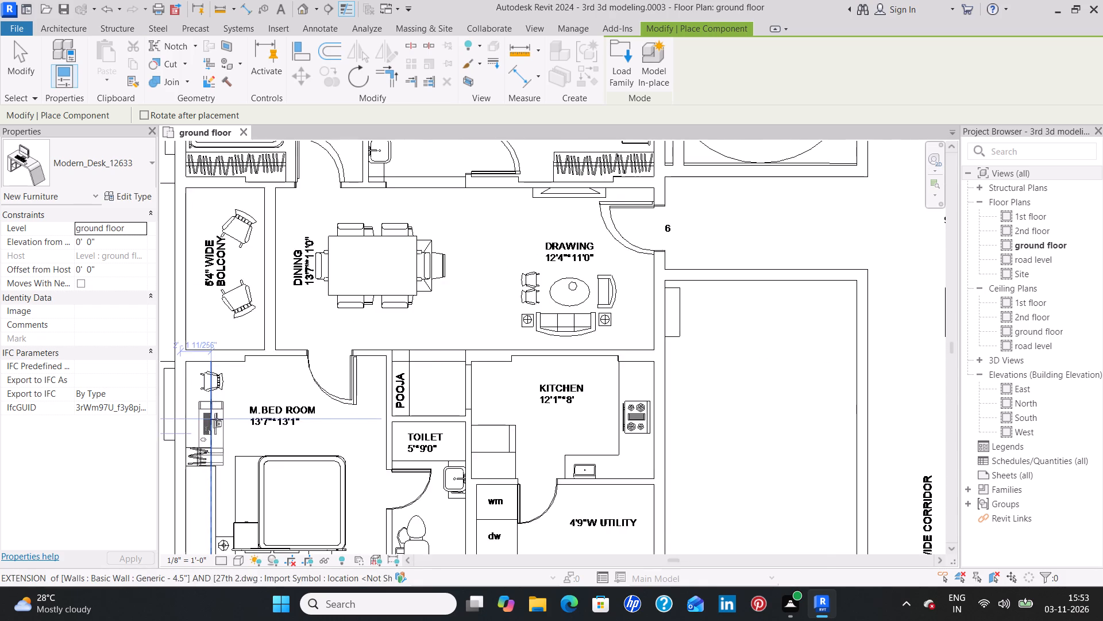
scroll(217, 417, up, 4)
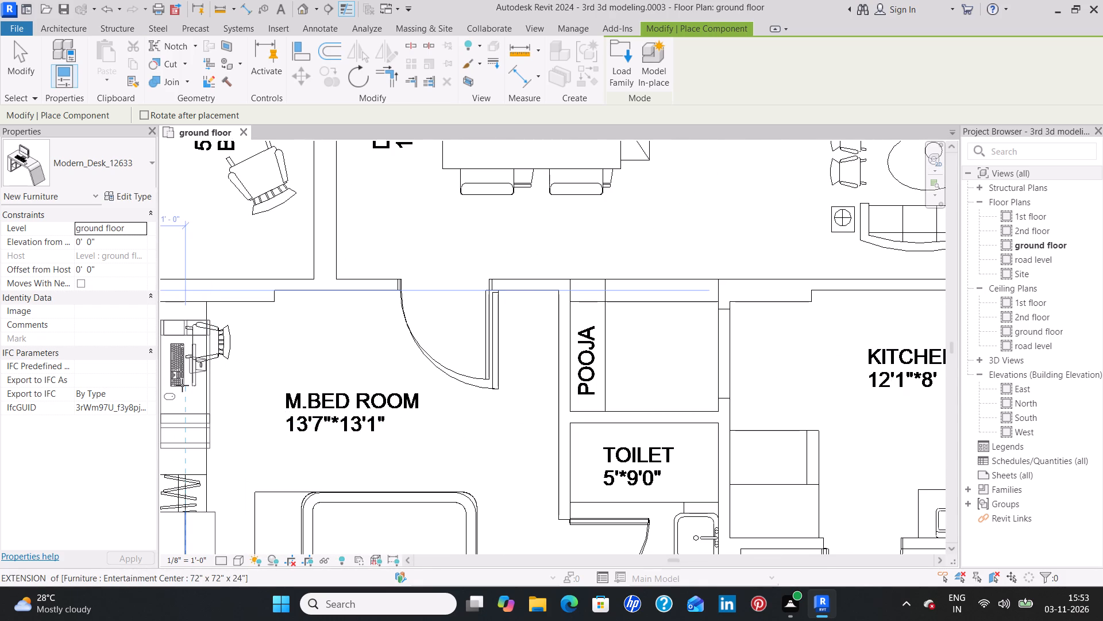
key(space)
key(space)
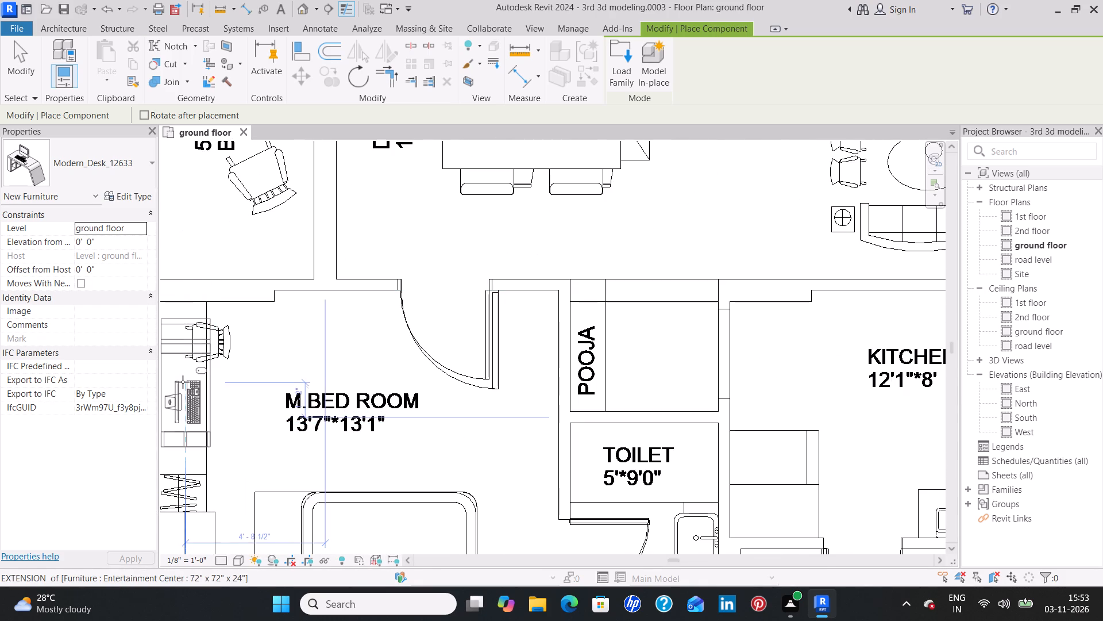
middle_drag(182, 366, 233, 365)
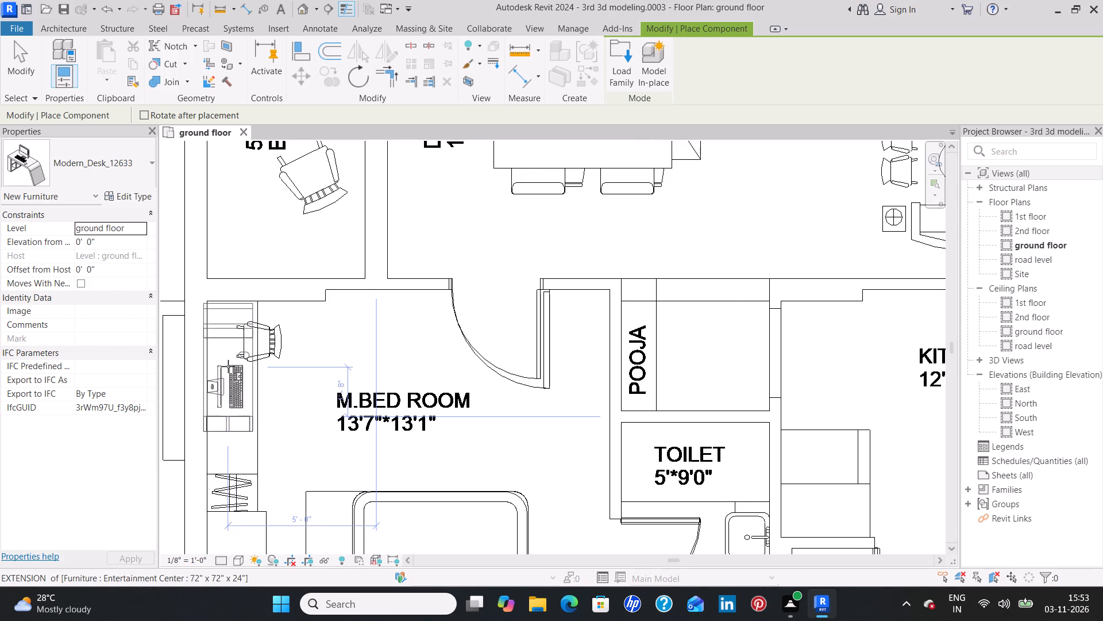
scroll(228, 366, up, 2)
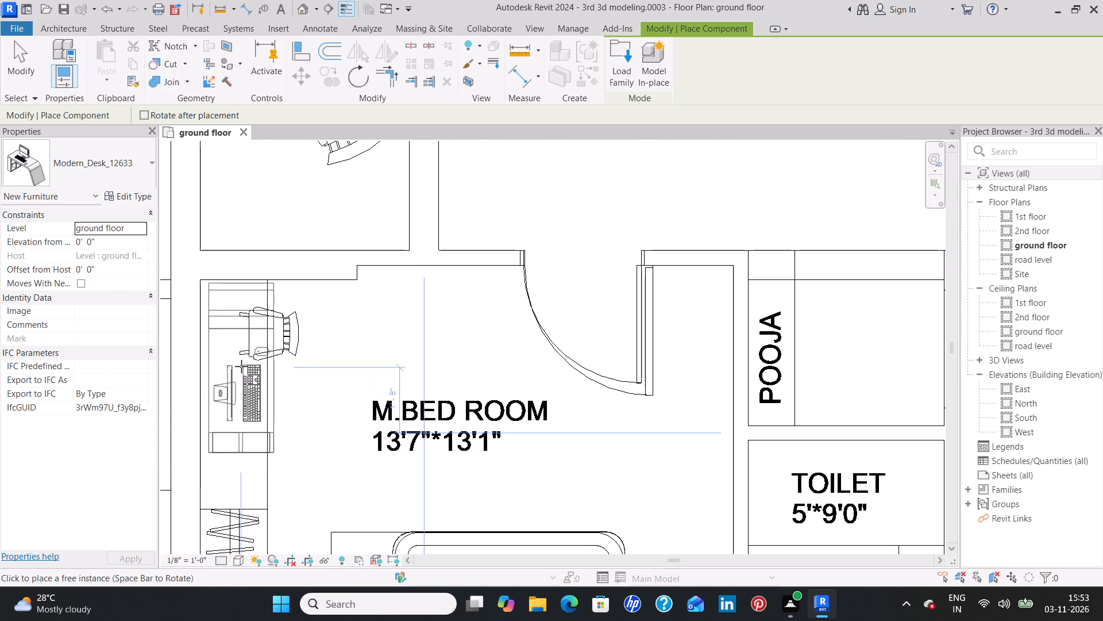
click(235, 366)
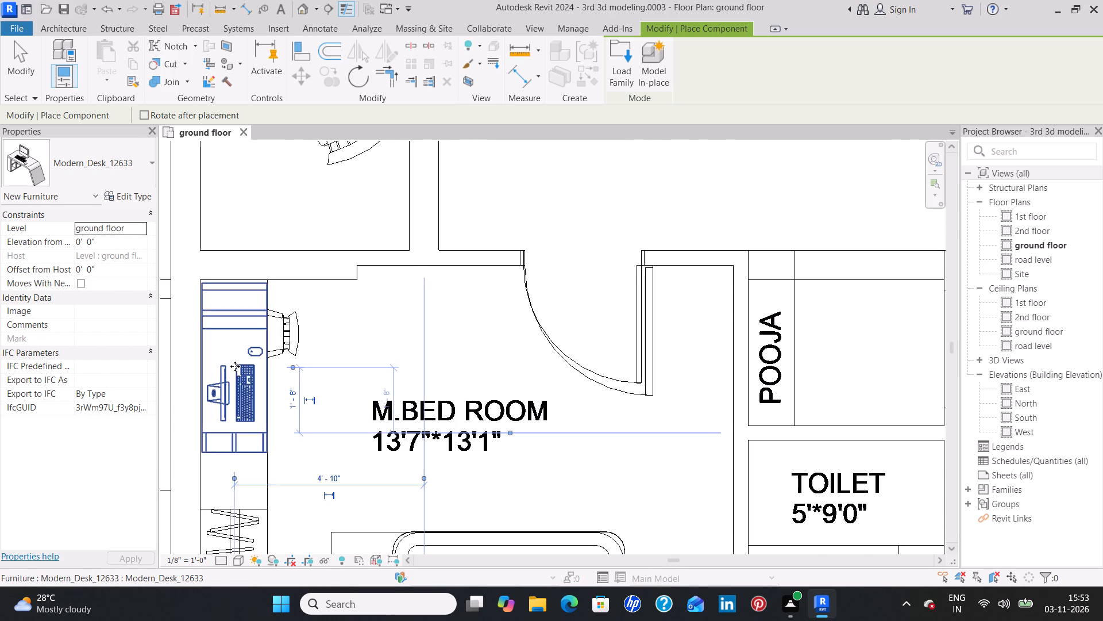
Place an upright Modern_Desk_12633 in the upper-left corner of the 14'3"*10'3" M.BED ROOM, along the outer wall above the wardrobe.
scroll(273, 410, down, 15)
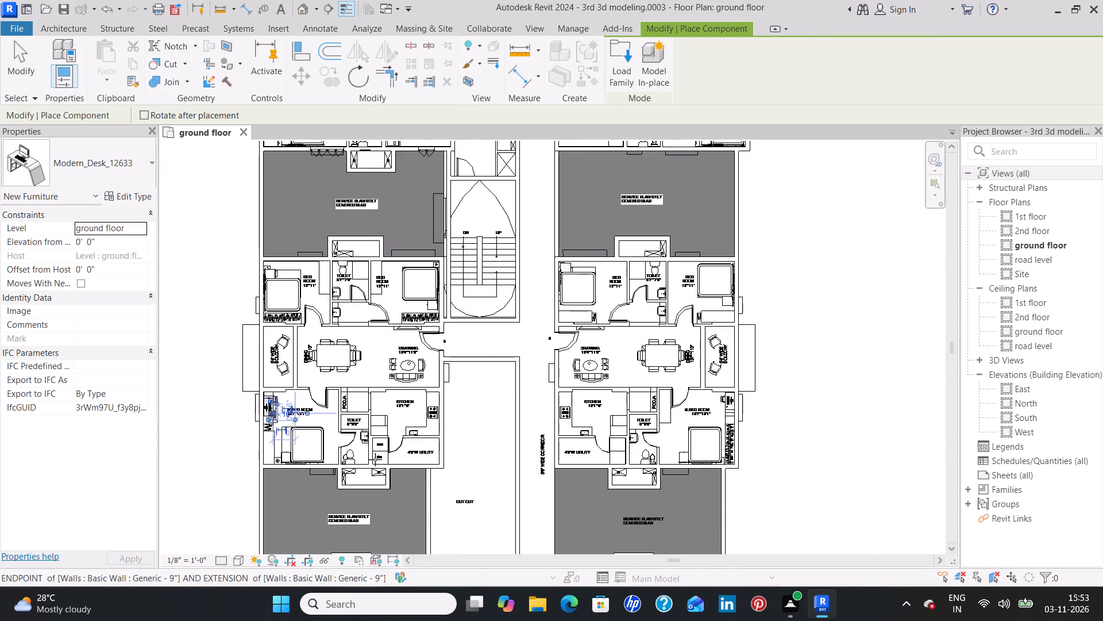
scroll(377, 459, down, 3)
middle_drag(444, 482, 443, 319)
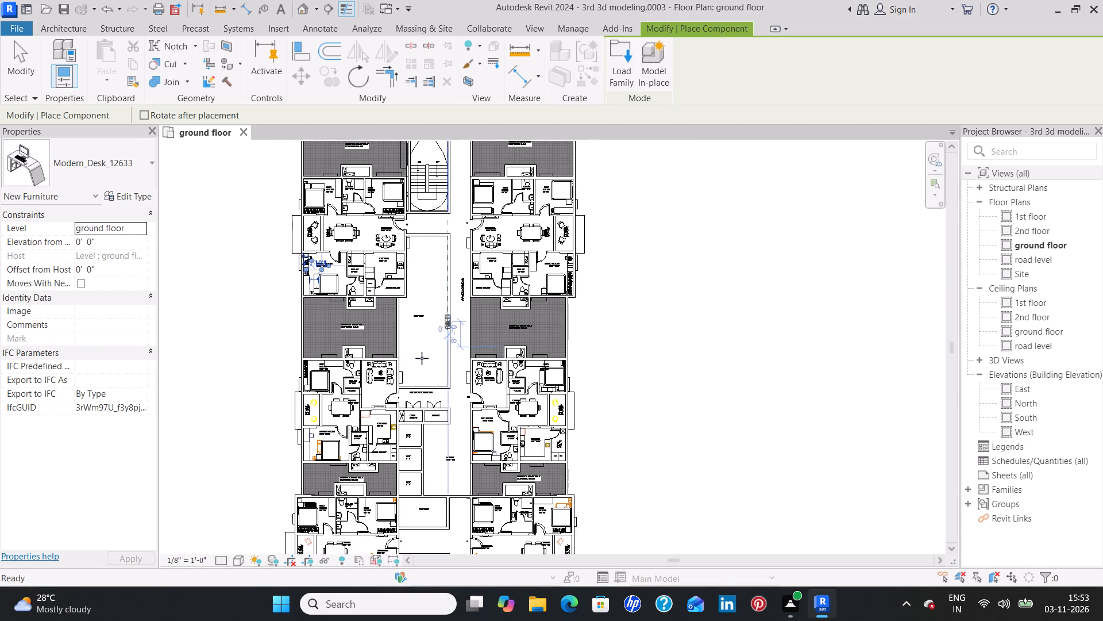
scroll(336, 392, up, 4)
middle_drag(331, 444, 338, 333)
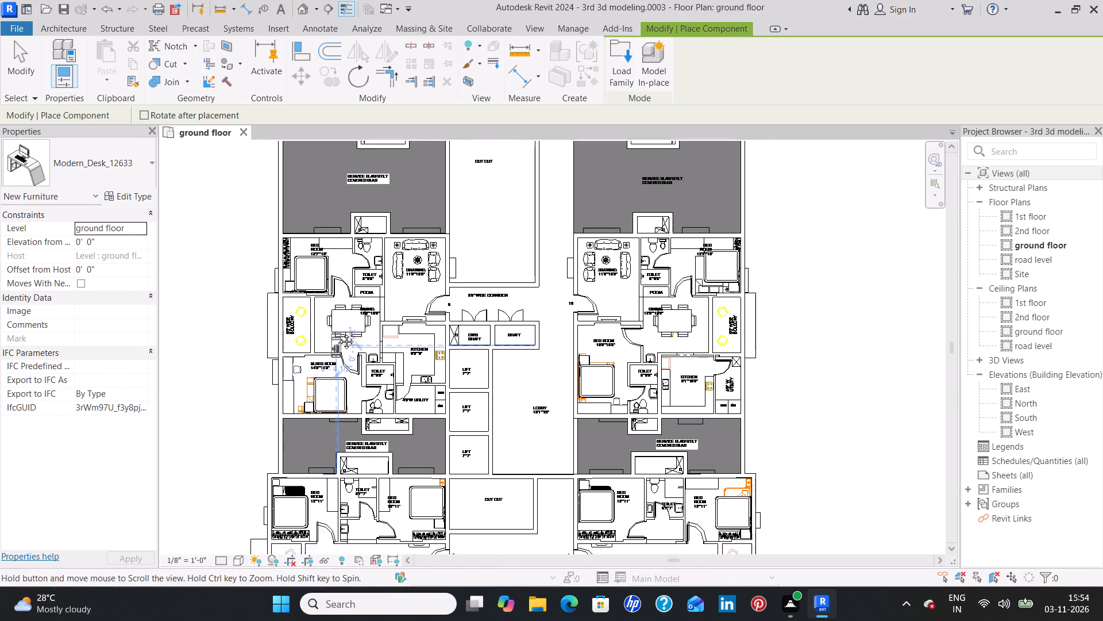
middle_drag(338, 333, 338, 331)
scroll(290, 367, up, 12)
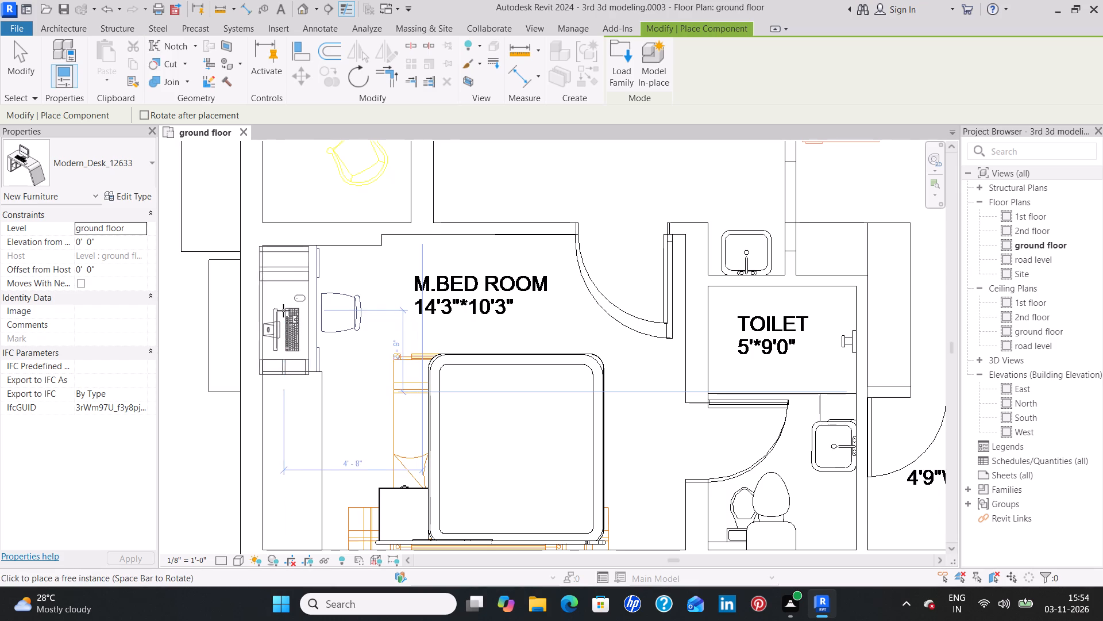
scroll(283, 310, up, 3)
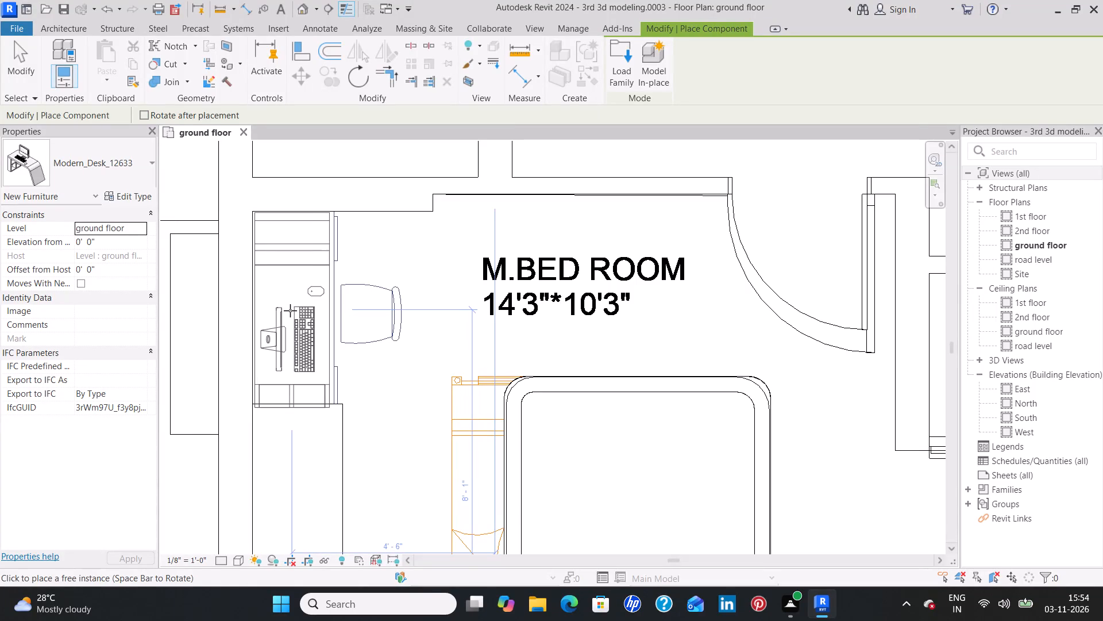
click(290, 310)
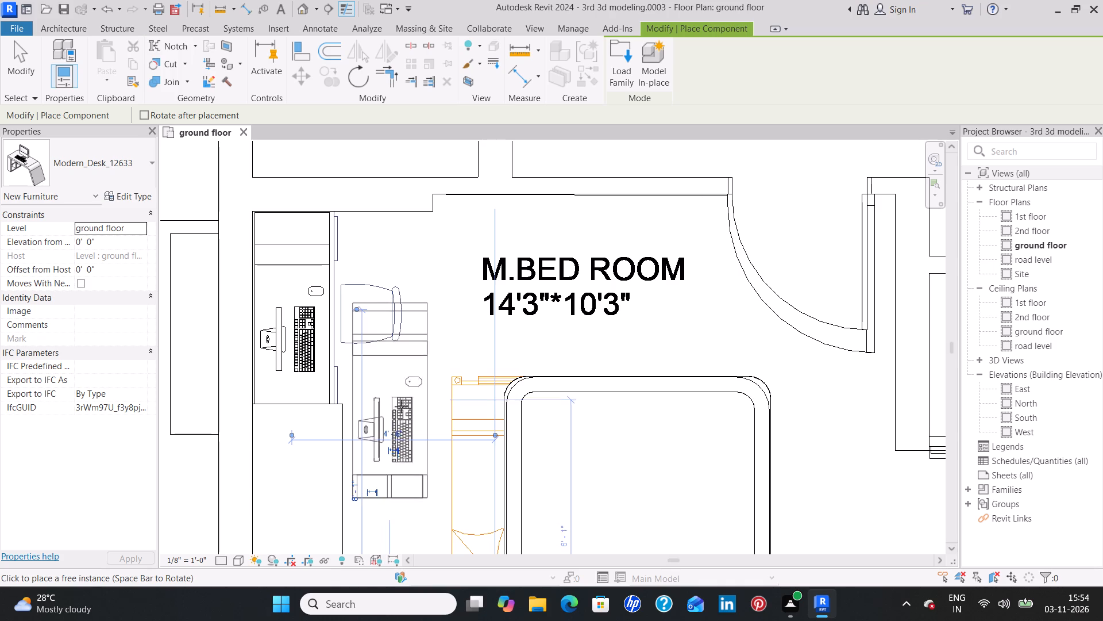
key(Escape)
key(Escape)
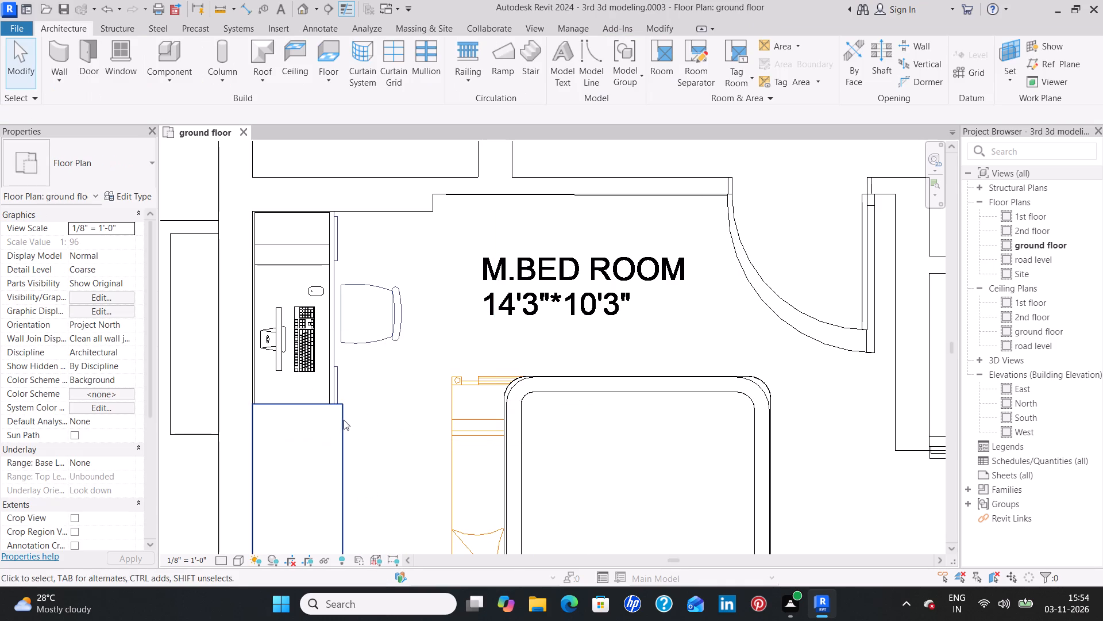
Create a similar Modern_Desk_12633 laid horizontally along the upper wall of the 14'3"*10'3" M.BED ROOM, starting at the outer wall corner.
scroll(342, 422, down, 4)
middle_drag(388, 438, 384, 354)
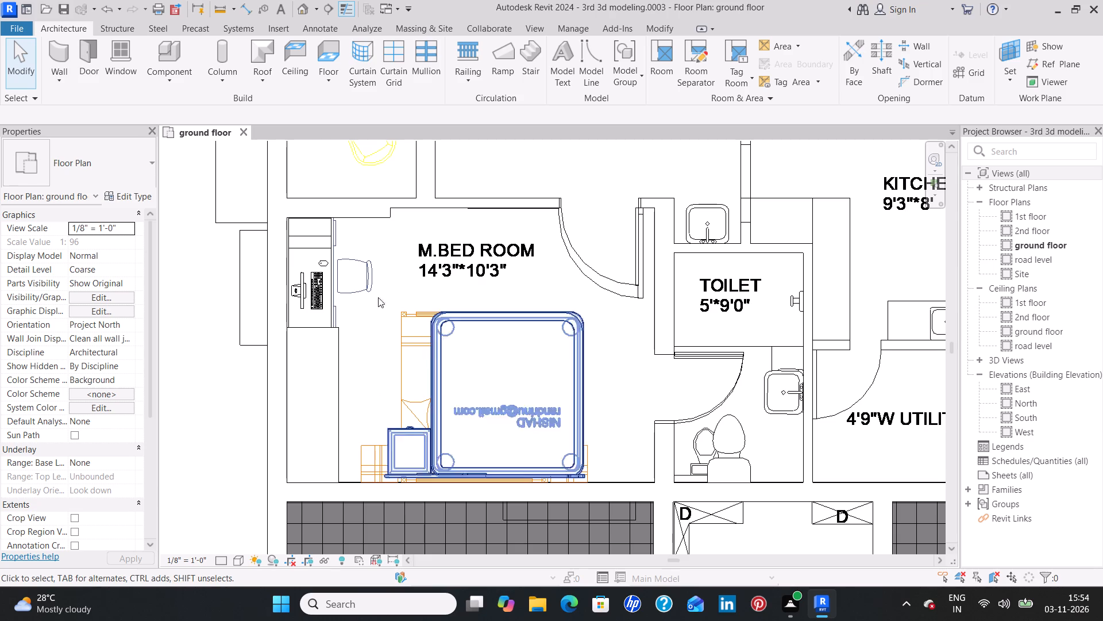
click(315, 284)
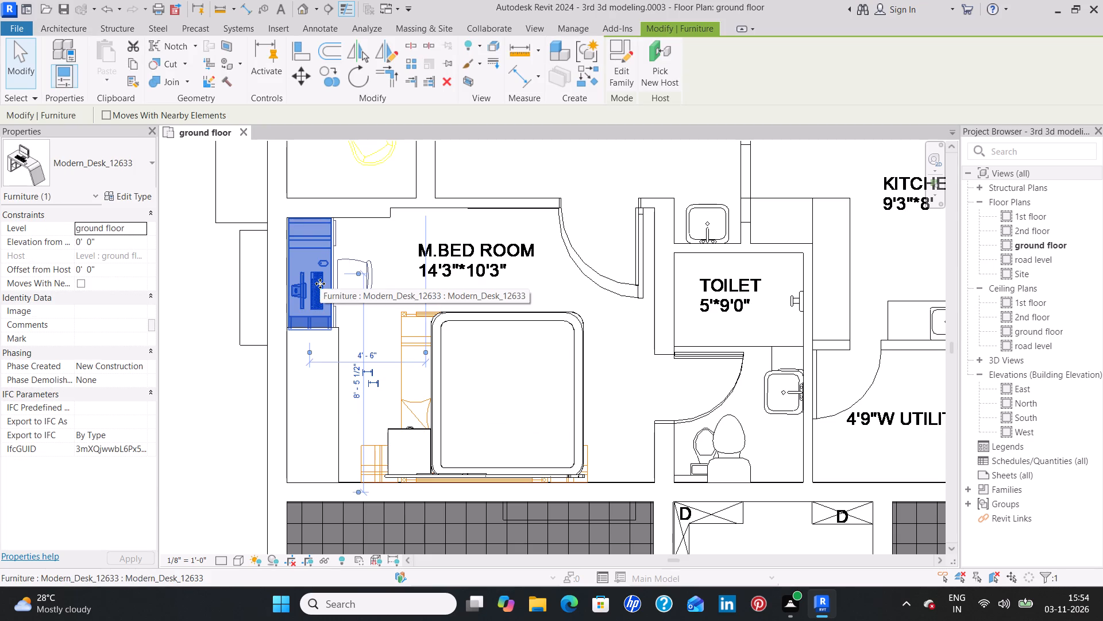
key(c)
key(s)
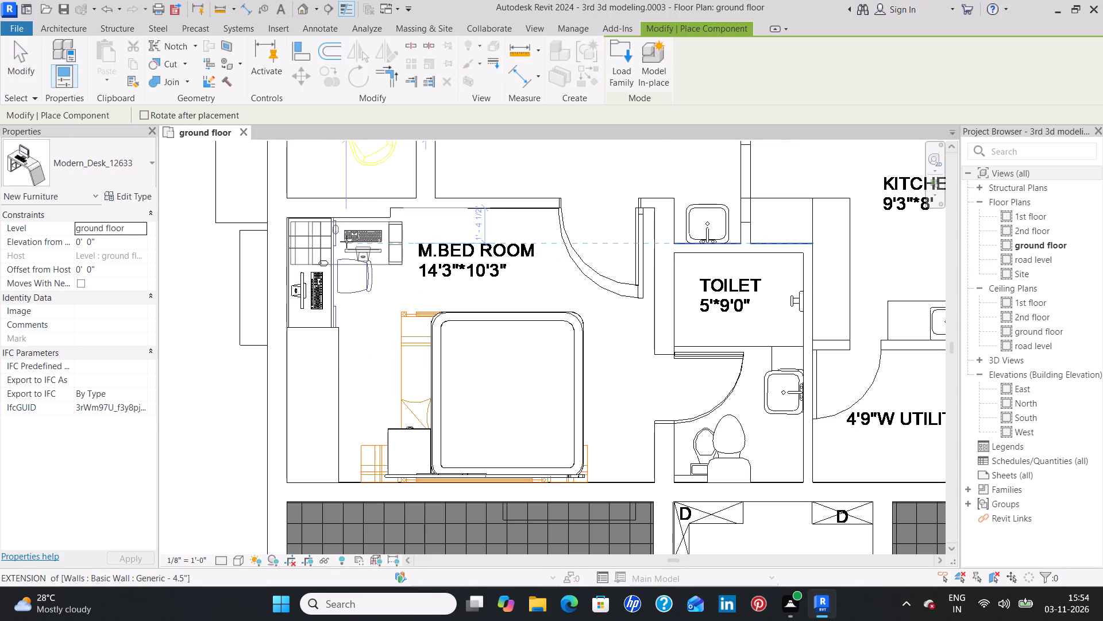
key(space)
key(space)
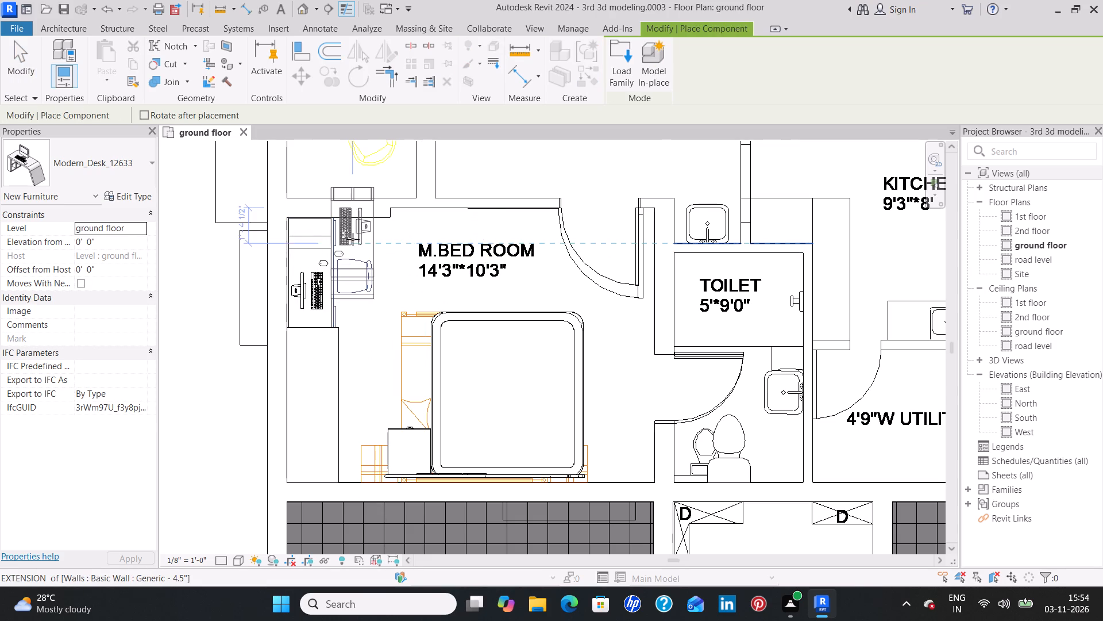
scroll(350, 240, up, 7)
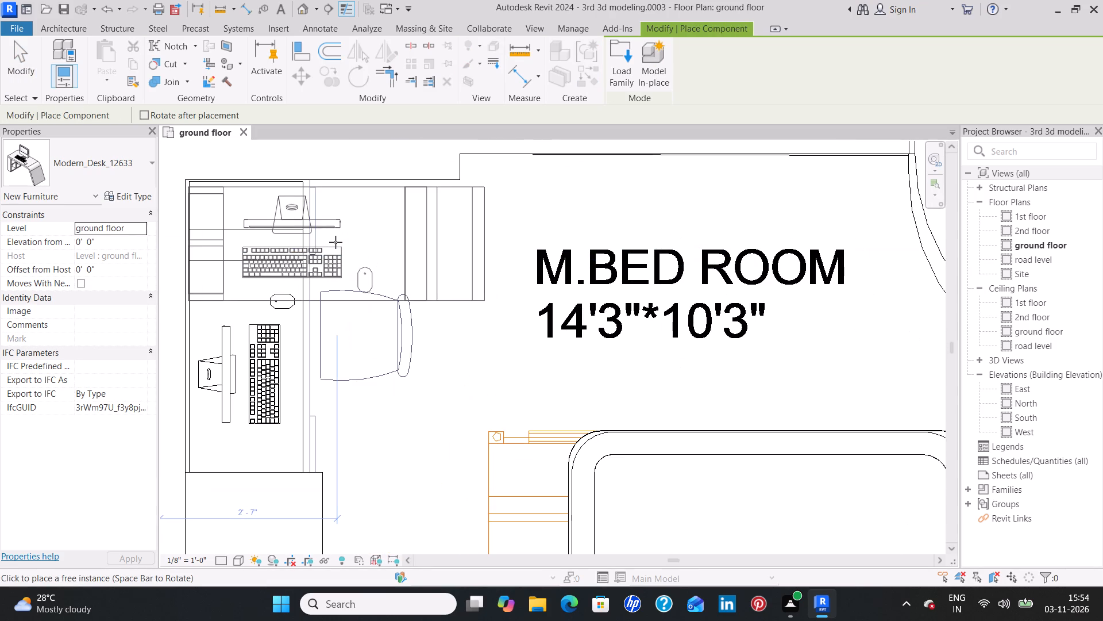
click(340, 237)
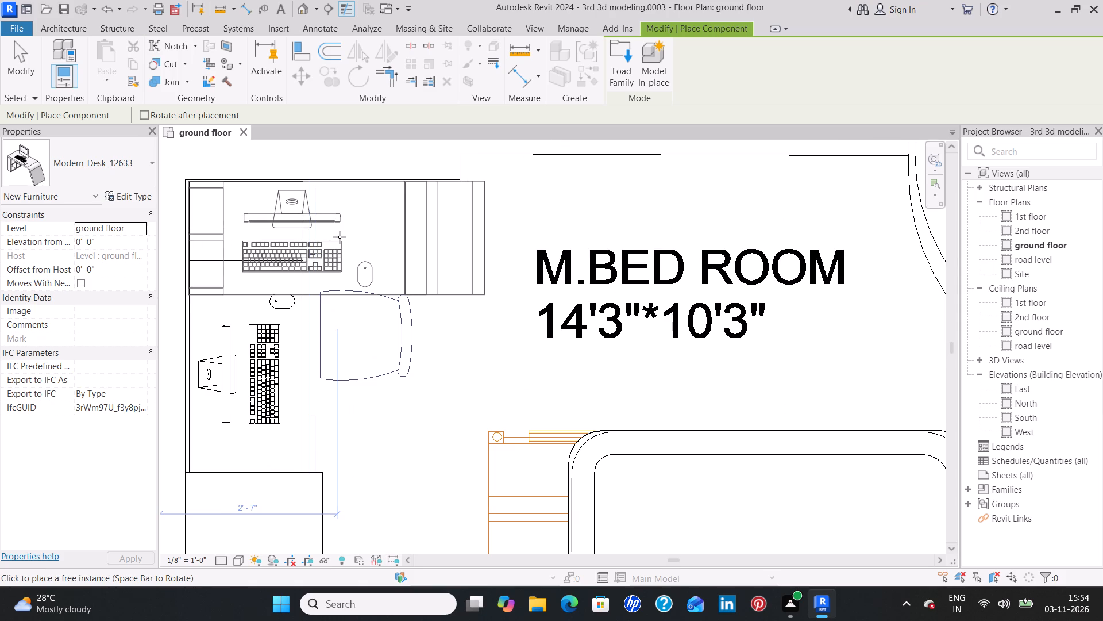
key(Escape)
key(Escape)
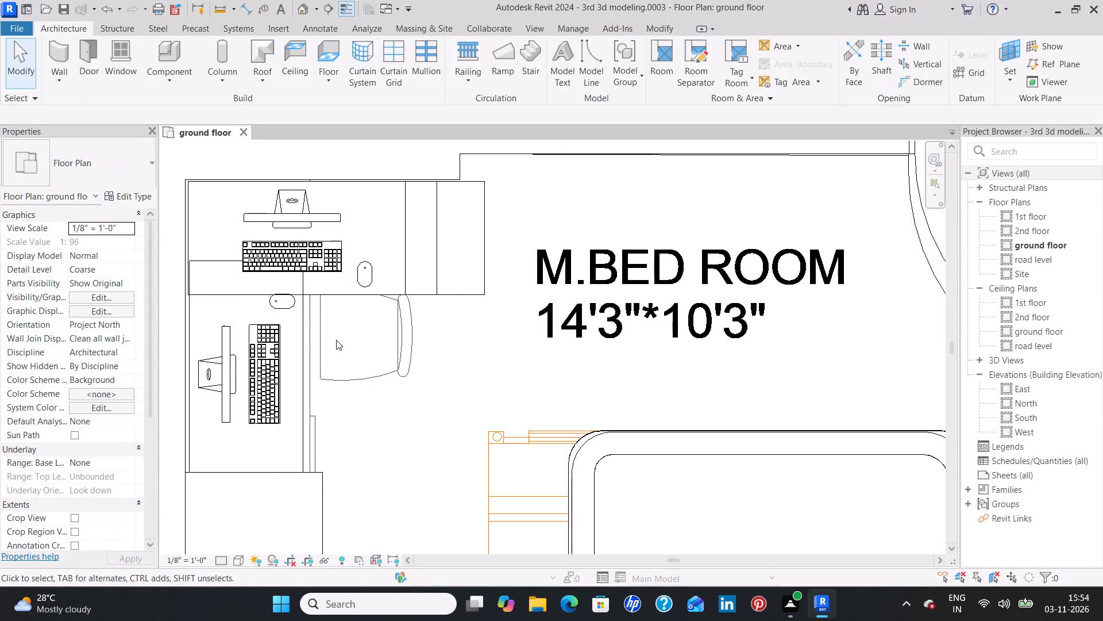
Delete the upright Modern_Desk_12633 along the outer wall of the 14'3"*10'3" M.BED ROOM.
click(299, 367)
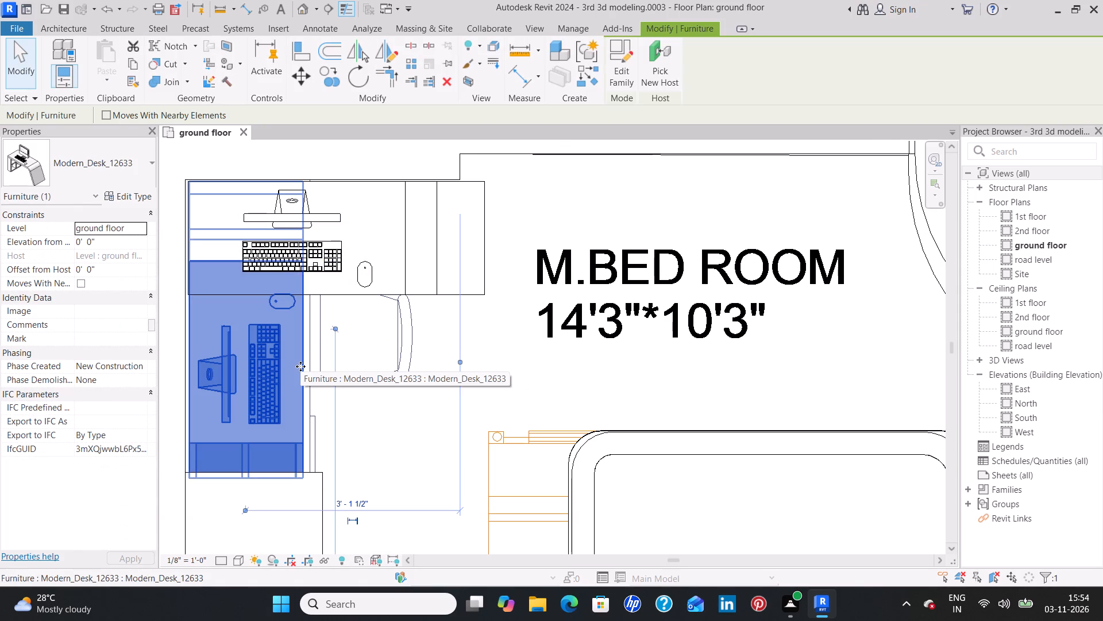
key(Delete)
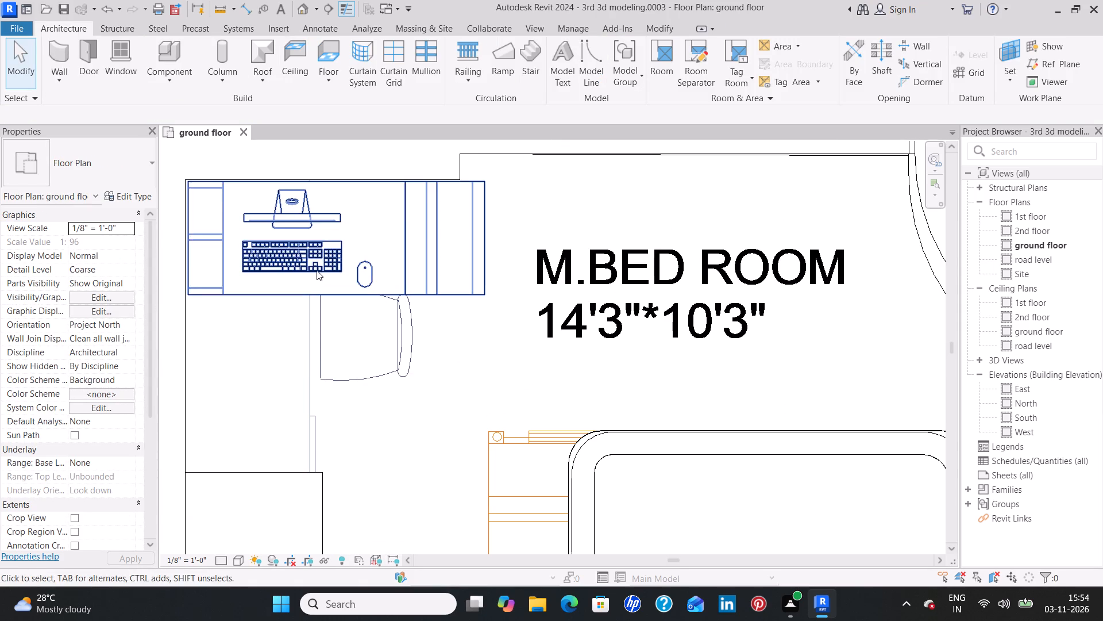
Create a similar Modern_Desk_12633, turned 180°, in the upper-left corner of flat 10's 10'9"*15'6" BED ROOM, against the upper wall.
click(317, 270)
text(cs)
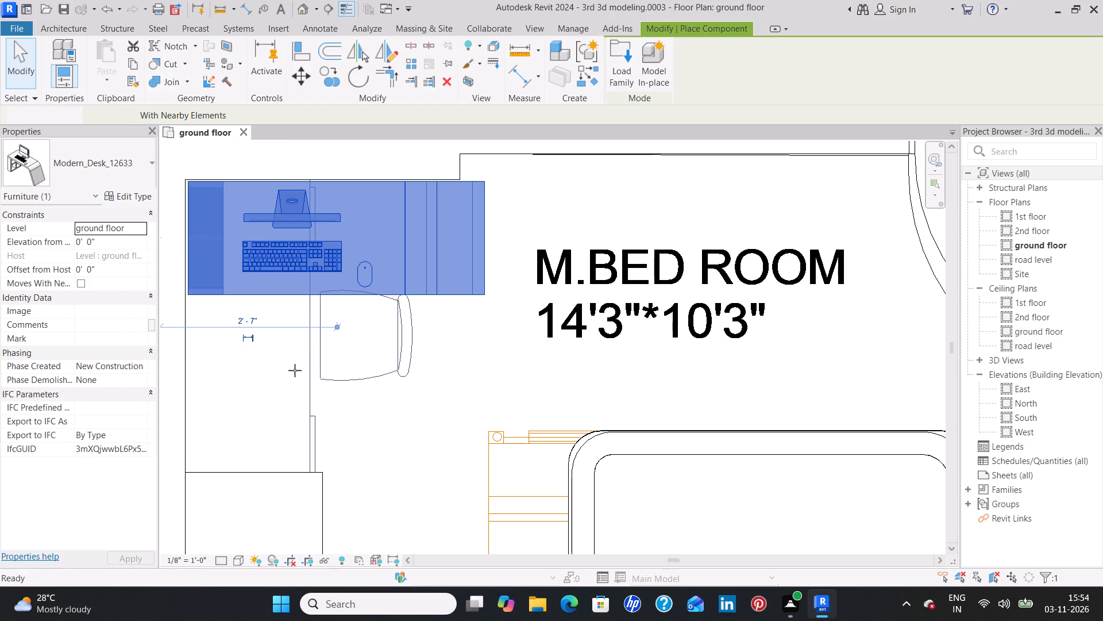
scroll(377, 356, down, 6)
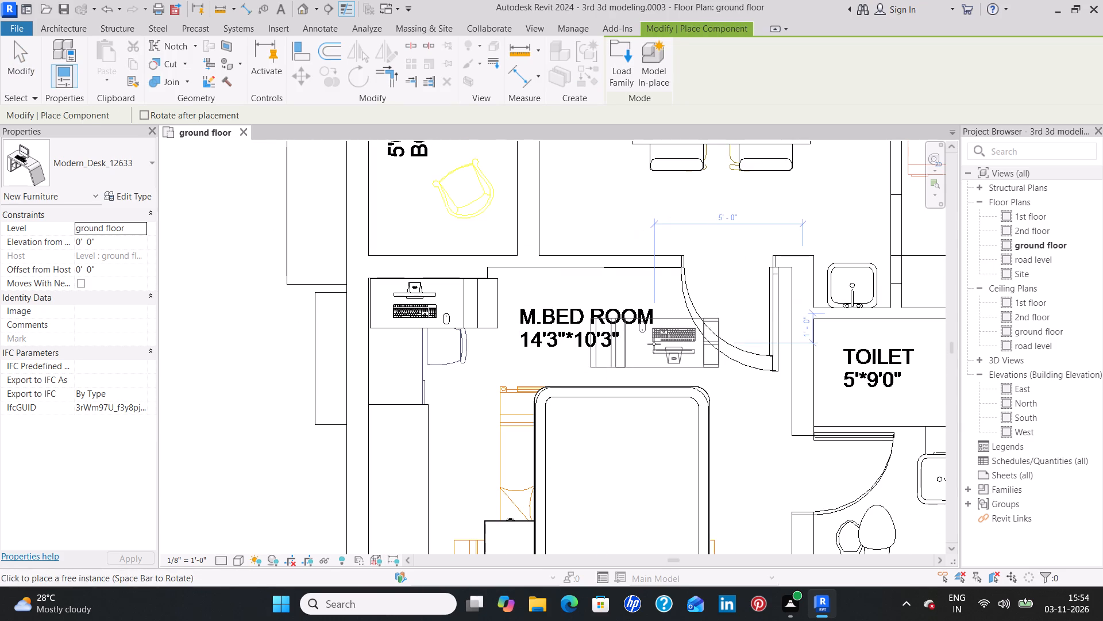
middle_drag(654, 344, 245, 328)
scroll(750, 328, down, 5)
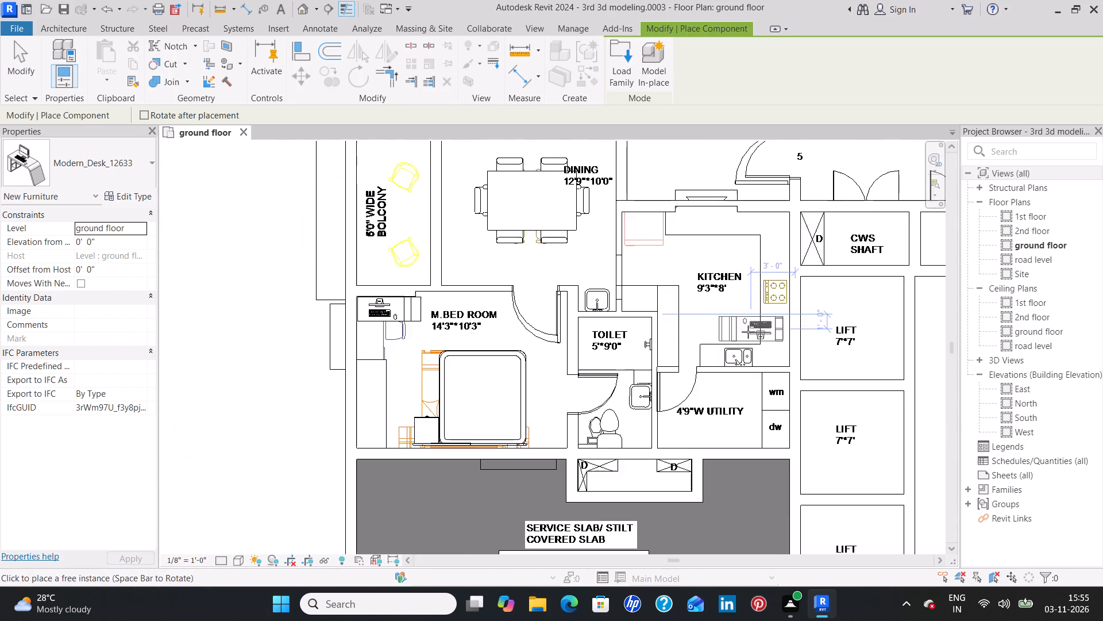
scroll(748, 332, down, 3)
middle_drag(808, 327, 329, 356)
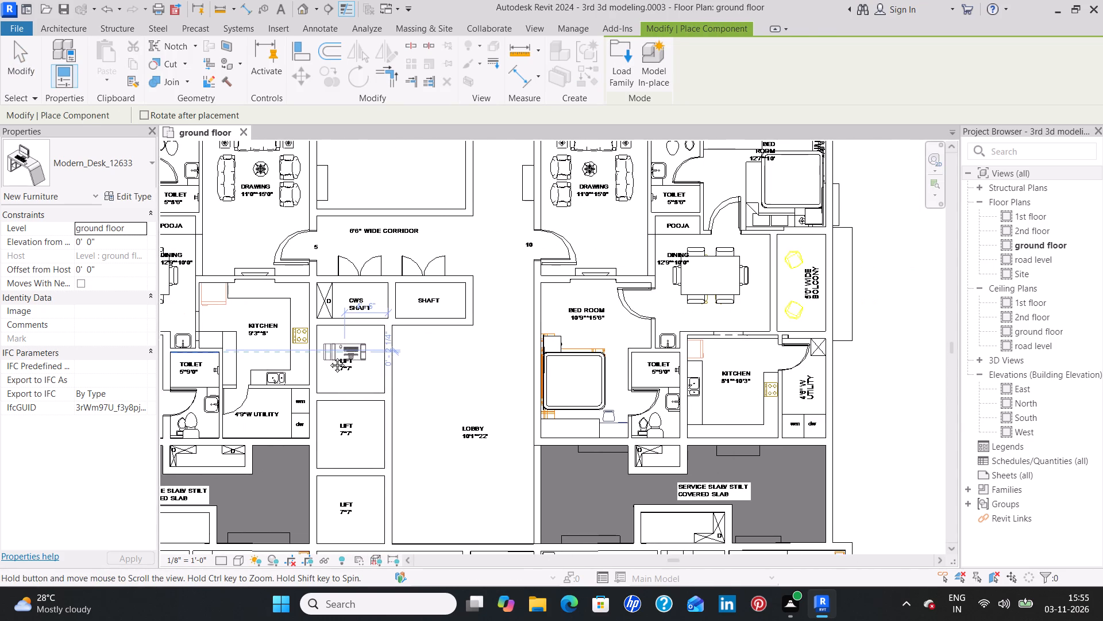
middle_drag(329, 356, 327, 356)
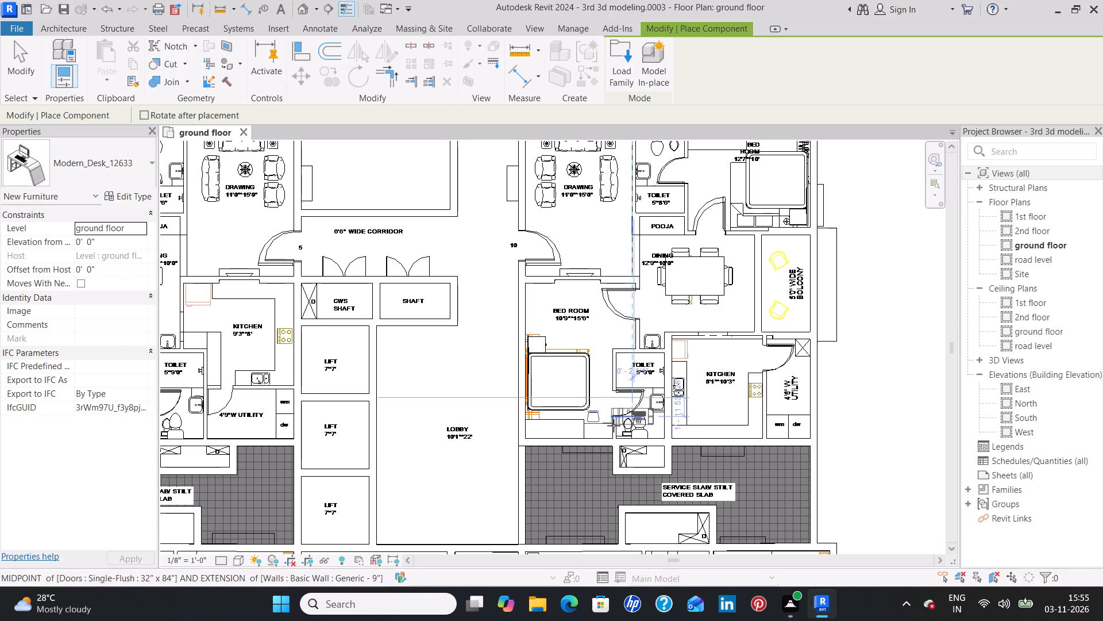
middle_drag(618, 314, 576, 334)
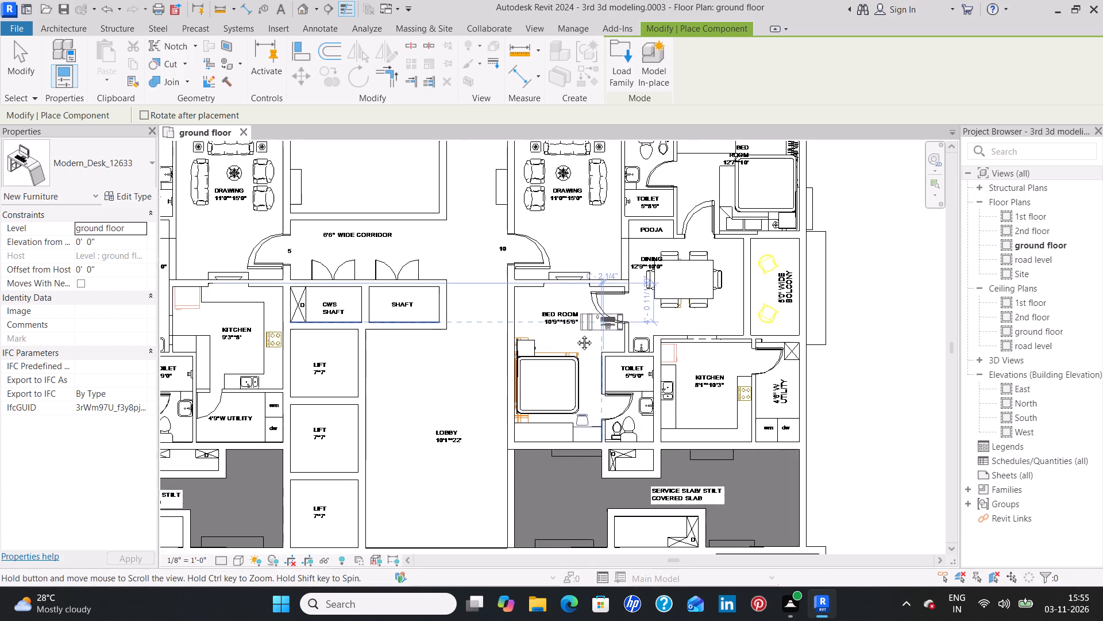
middle_drag(576, 334, 517, 363)
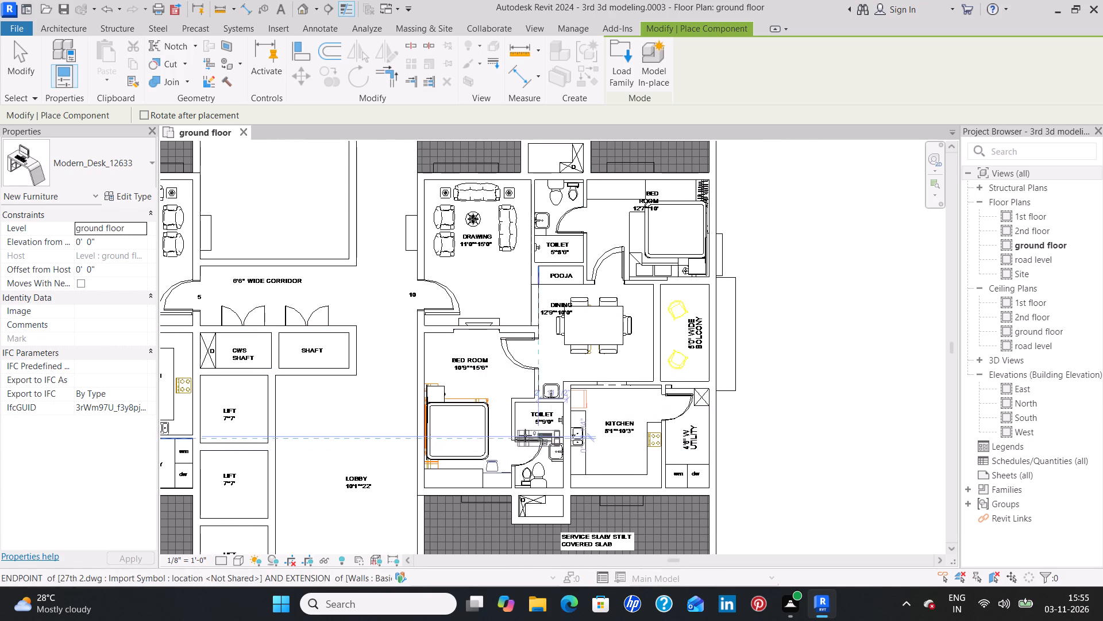
scroll(377, 415, down, 2)
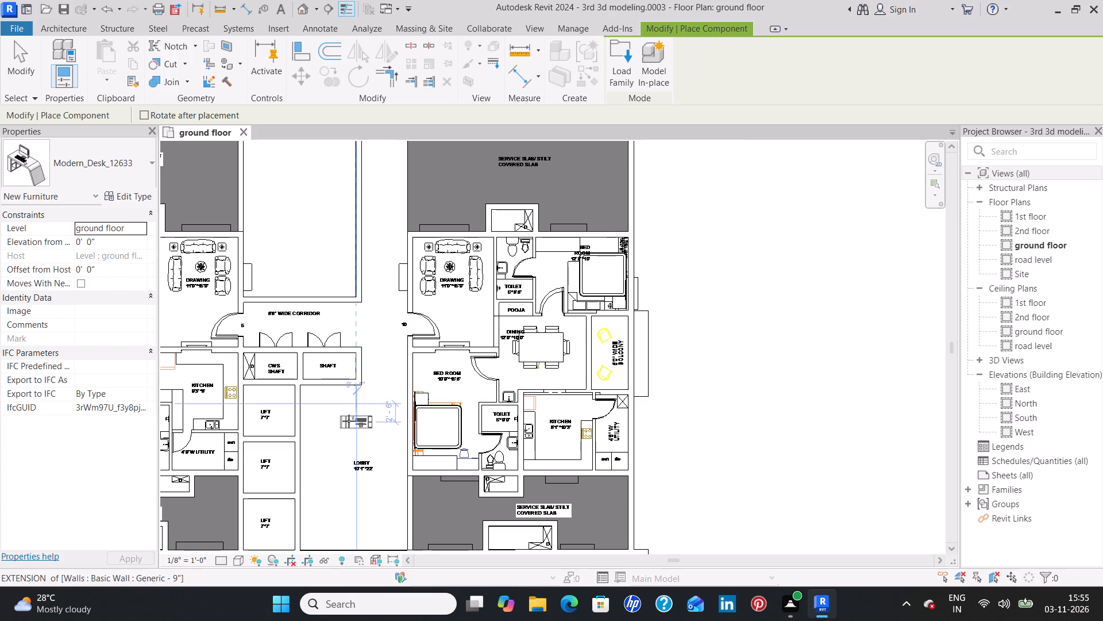
middle_drag(345, 413, 512, 322)
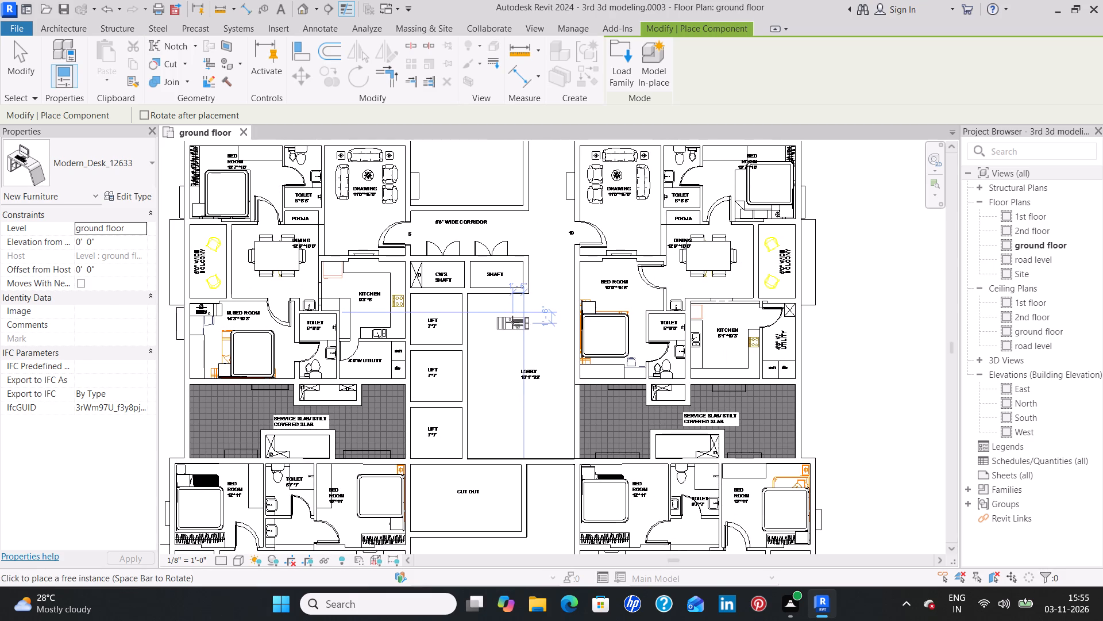
scroll(610, 390, up, 2)
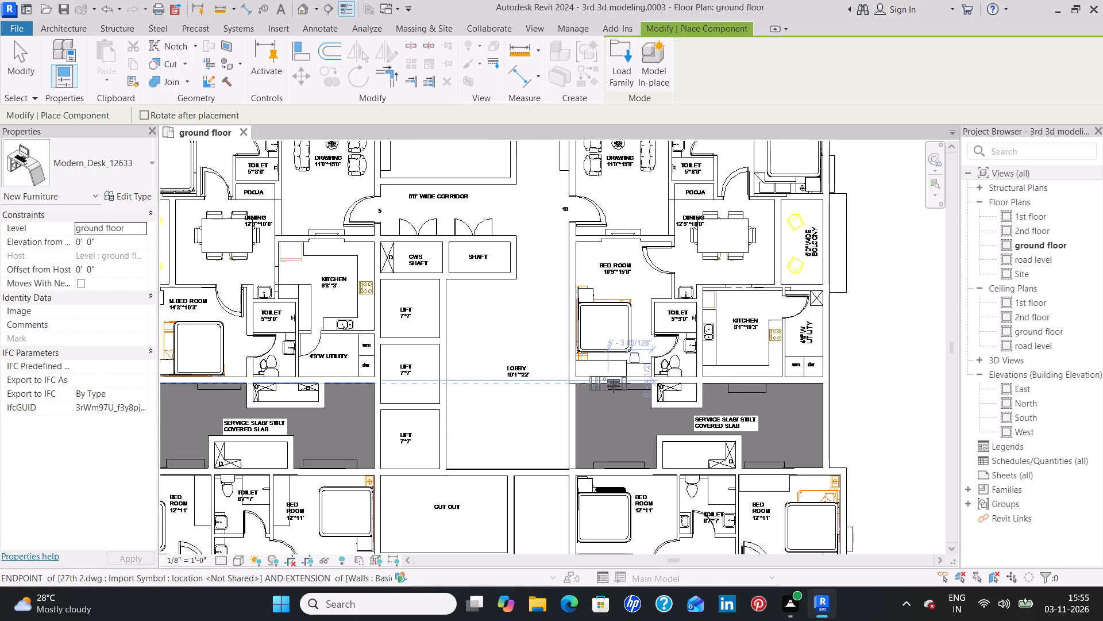
scroll(614, 386, up, 3)
middle_drag(612, 351, 497, 455)
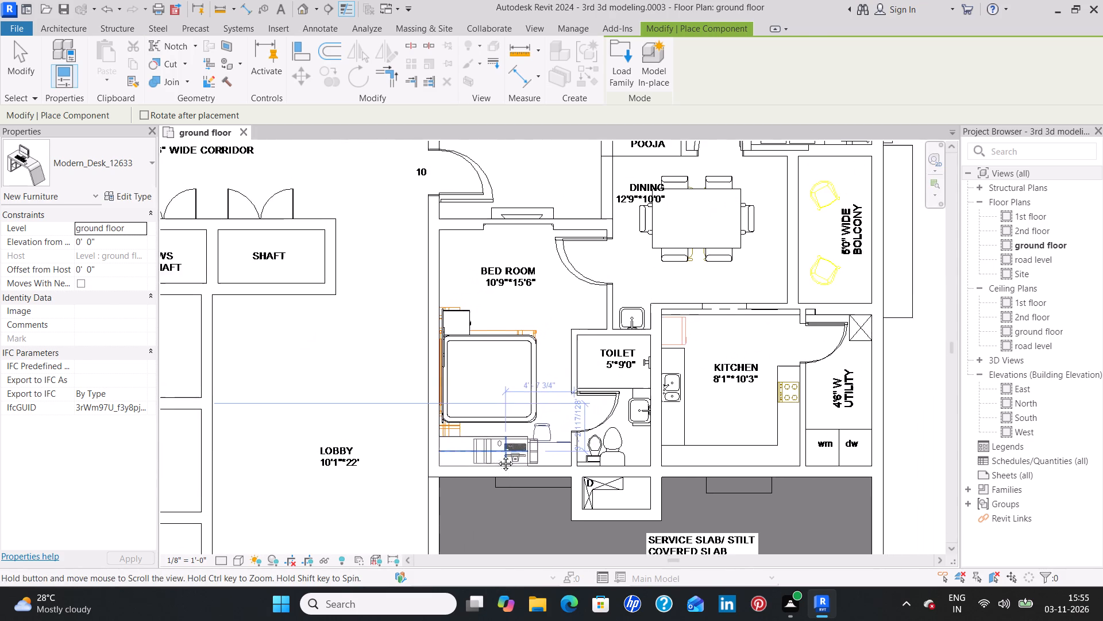
middle_drag(497, 455, 496, 455)
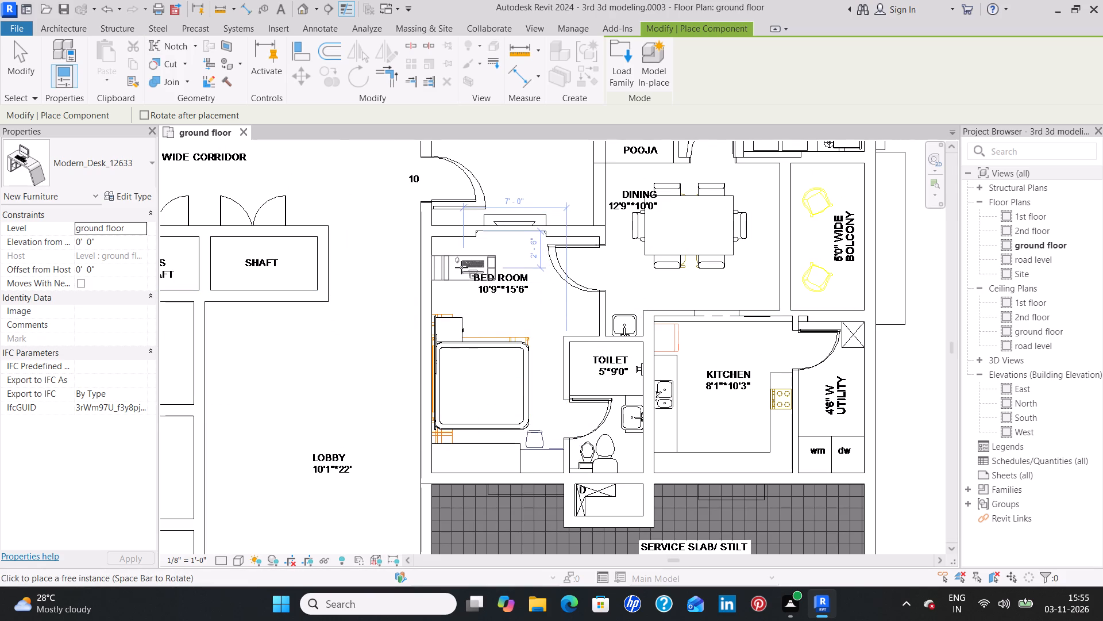
scroll(461, 266, up, 2)
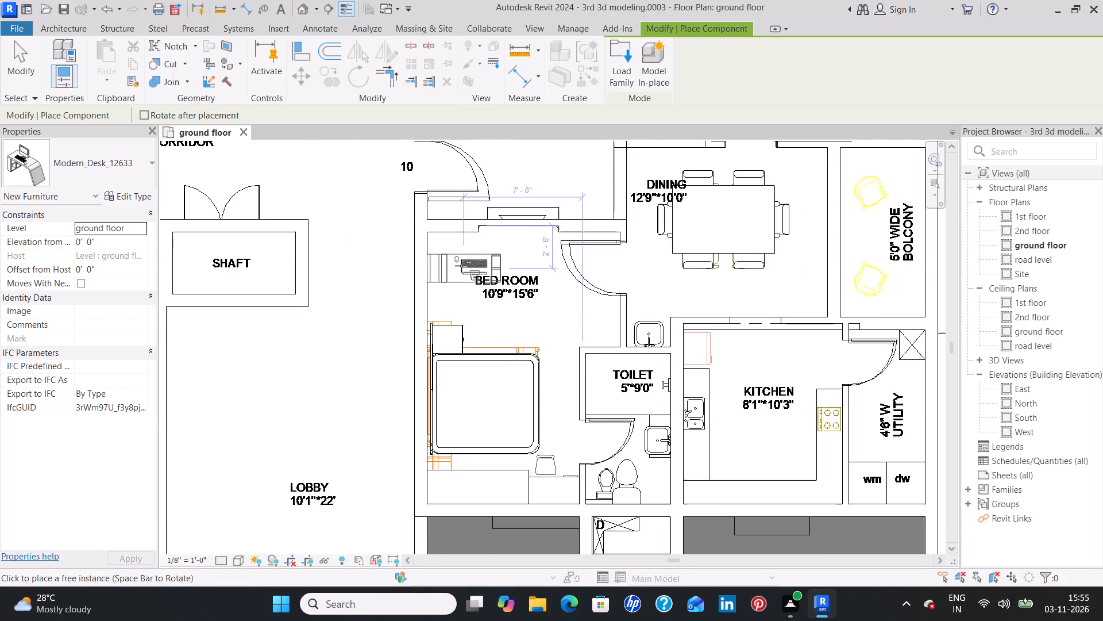
scroll(461, 266, down, 1)
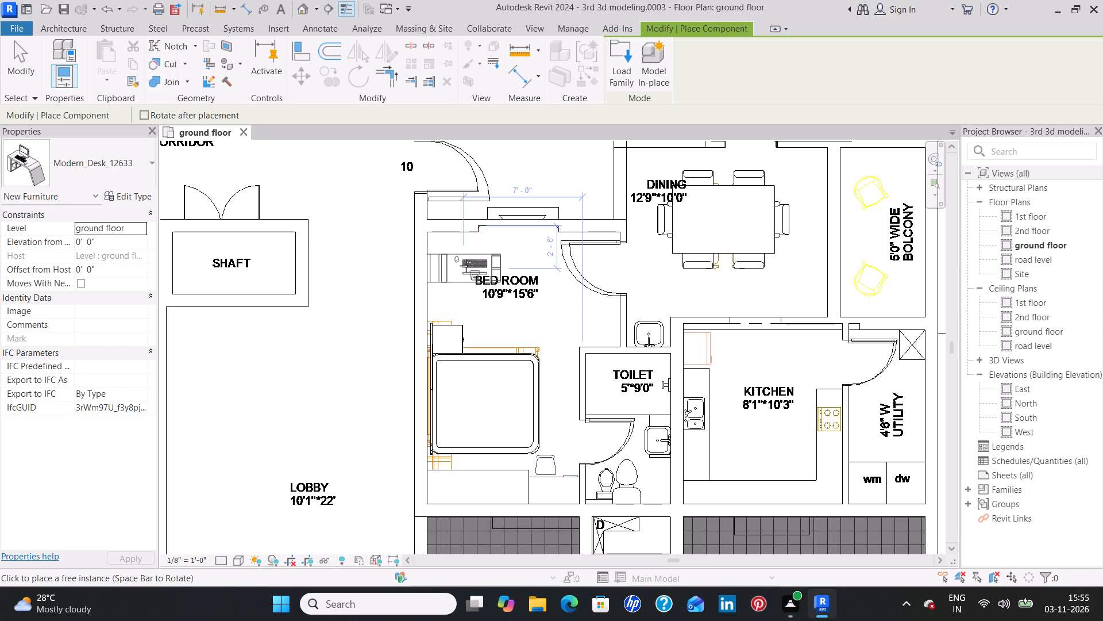
key(space)
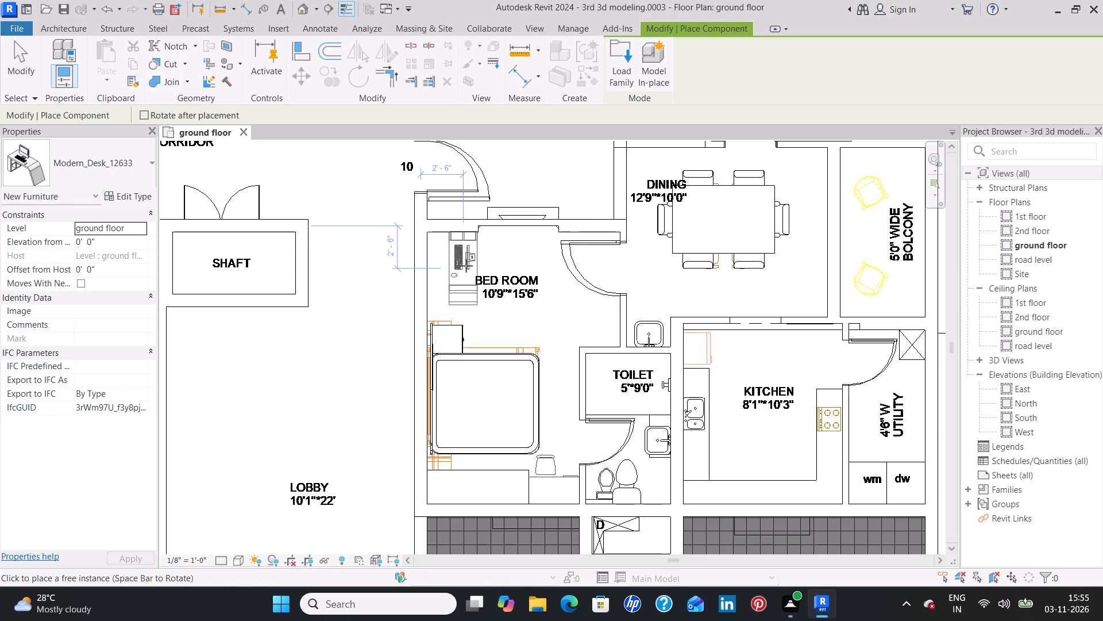
key(space)
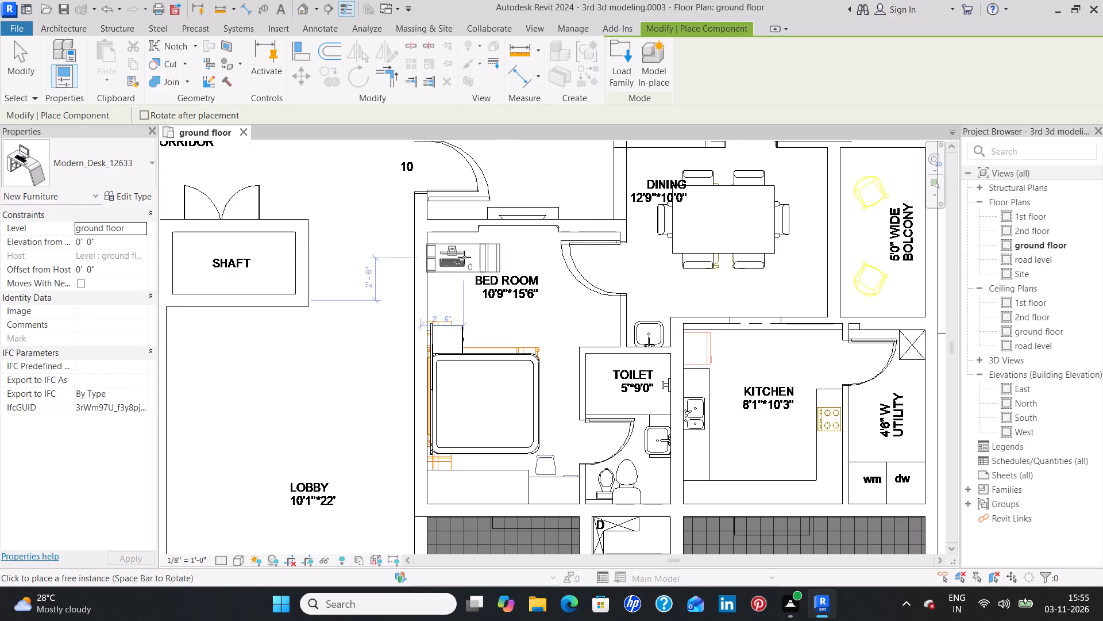
scroll(464, 257, up, 4)
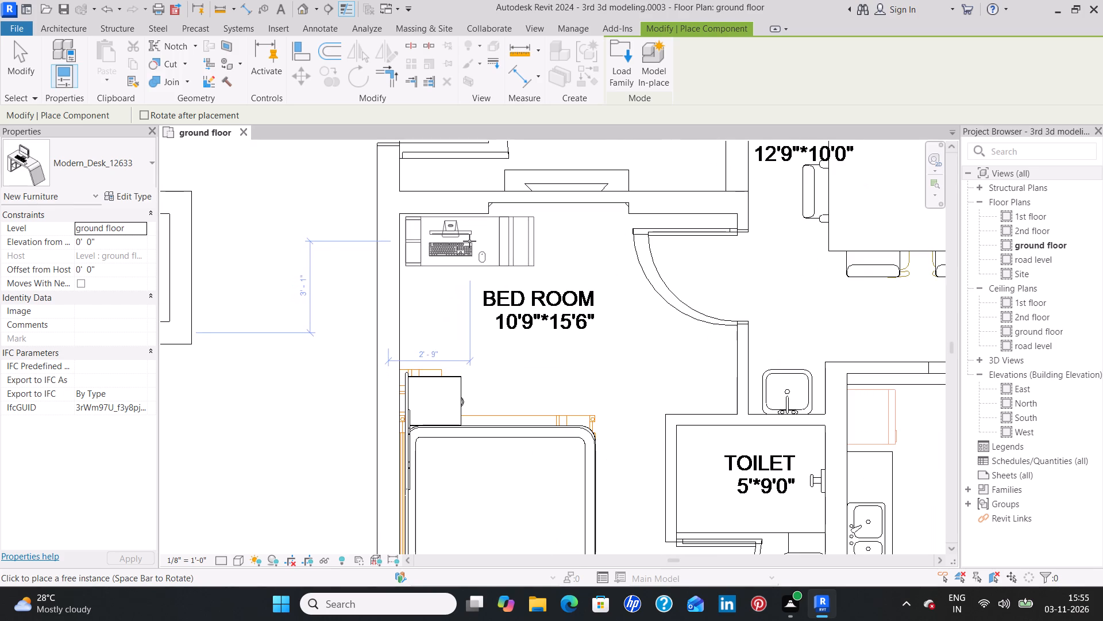
scroll(466, 239, up, 4)
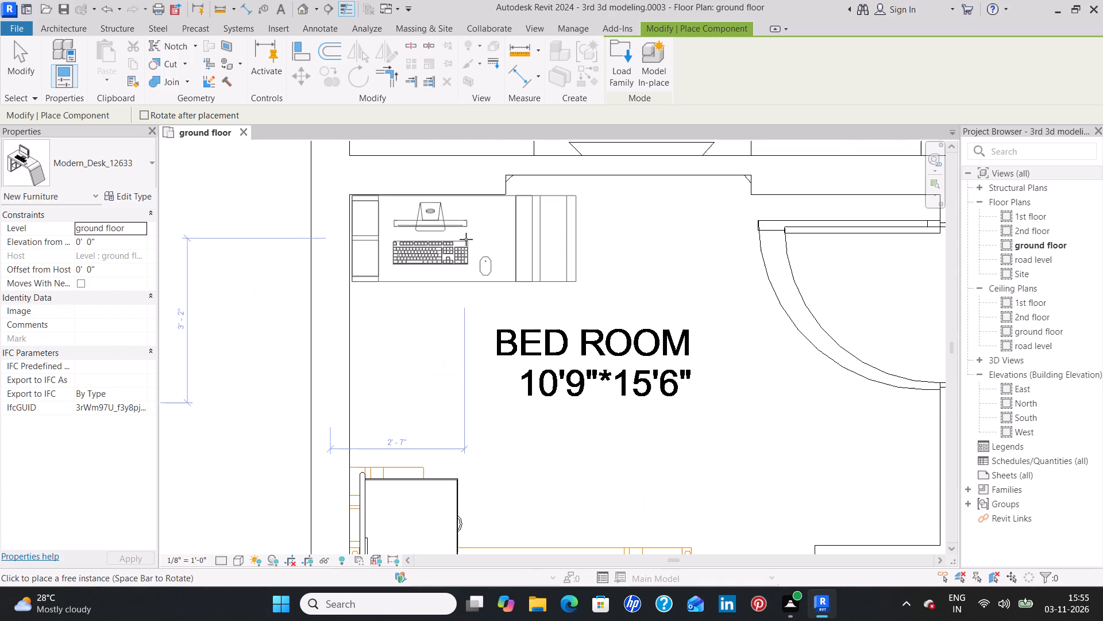
click(466, 239)
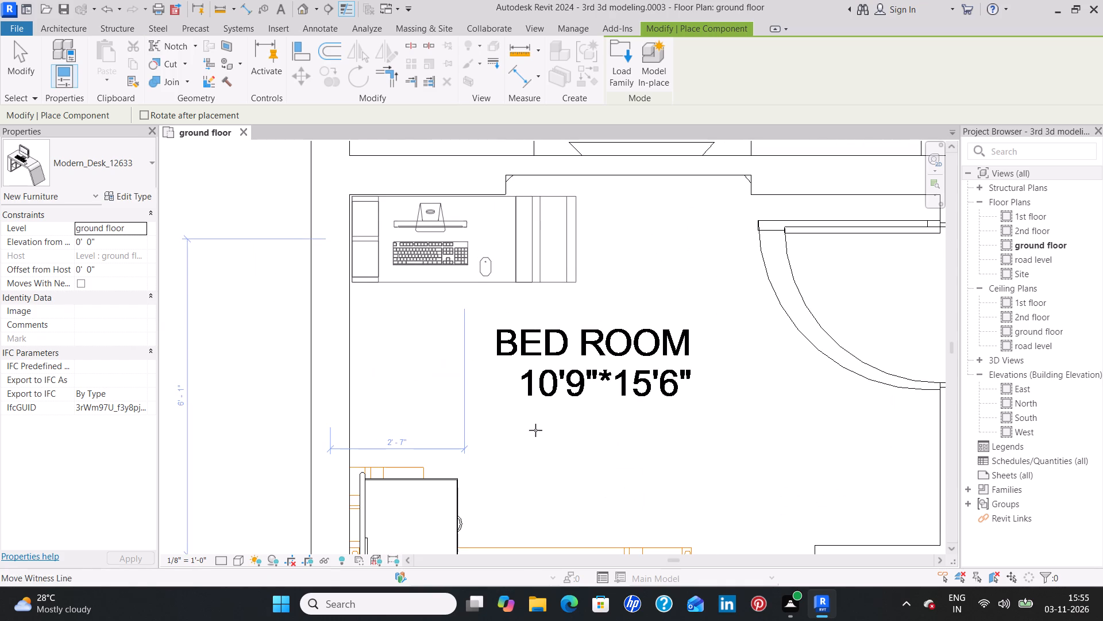
key(Escape)
key(Escape)
Nudge the BED_DESIGN_8999 in flat 10's 10'9"*15'6" BED ROOM up toward the new desk and slightly left toward the headboard wall.
scroll(546, 390, down, 1)
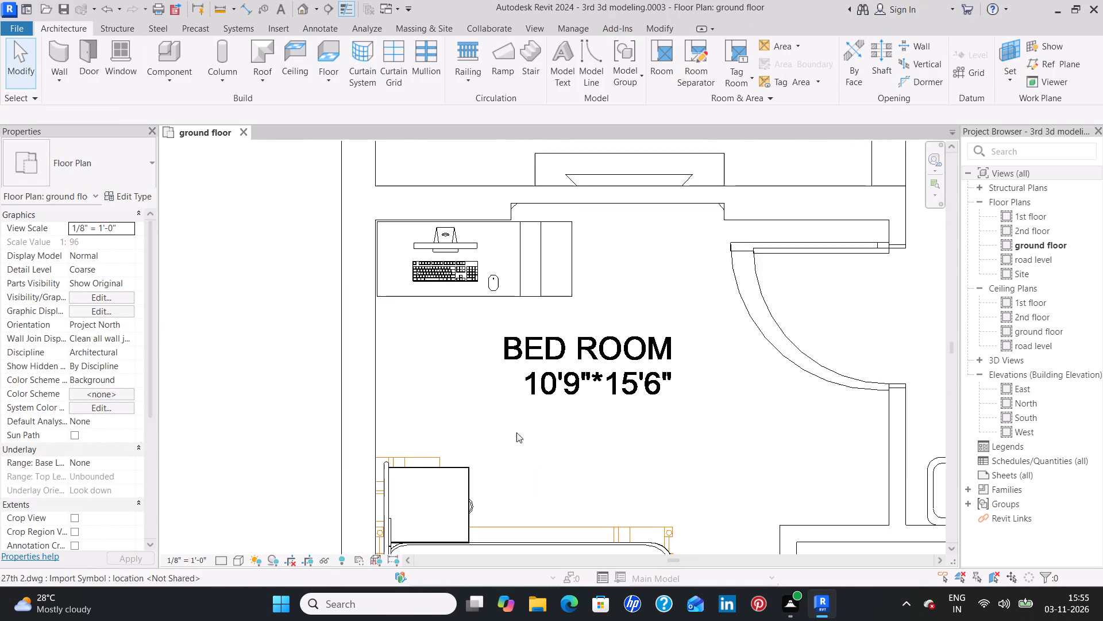
scroll(516, 432, down, 1)
click(477, 500)
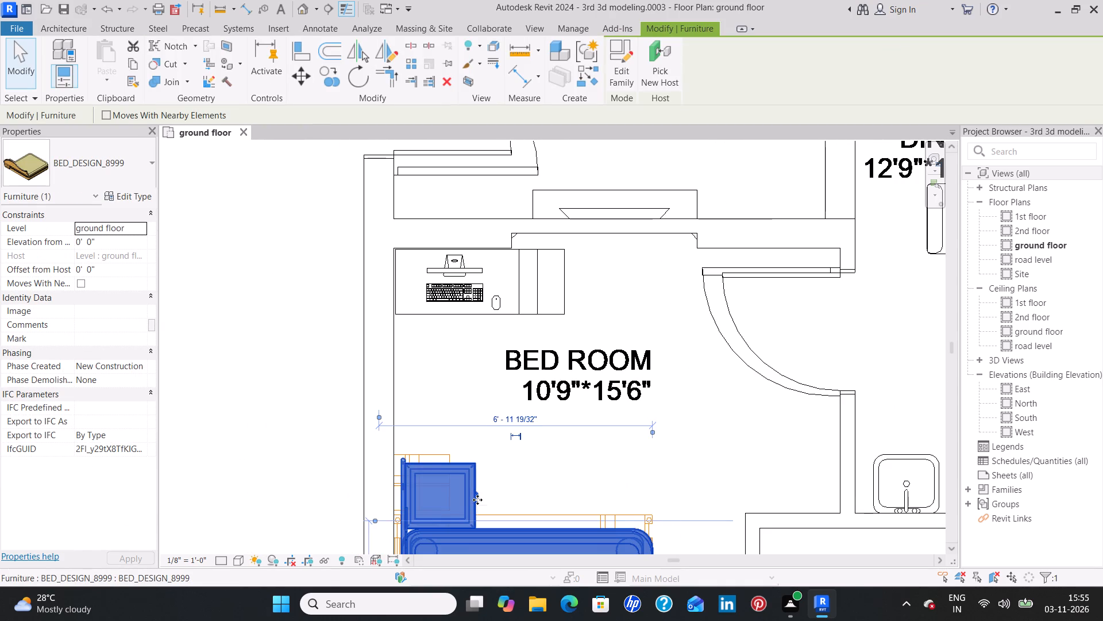
key(Up)
key(Up)
key(Up)
key(Up)
key(Up)
key(Up)
key(Up)
key(Up)
key(Up)
key(Up)
key(Up)
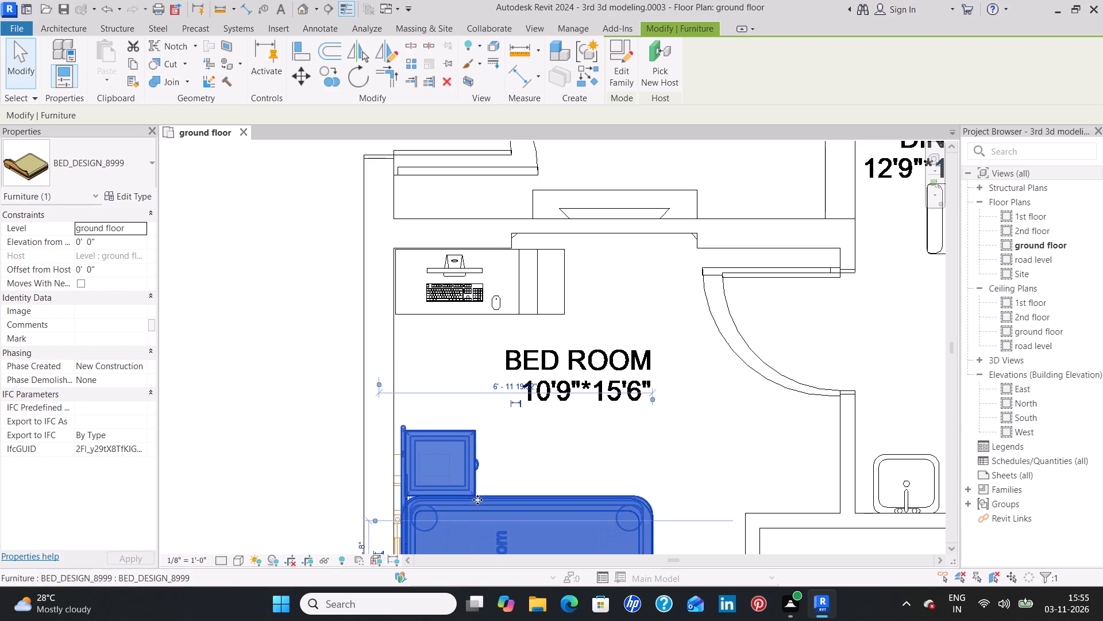
key(Up)
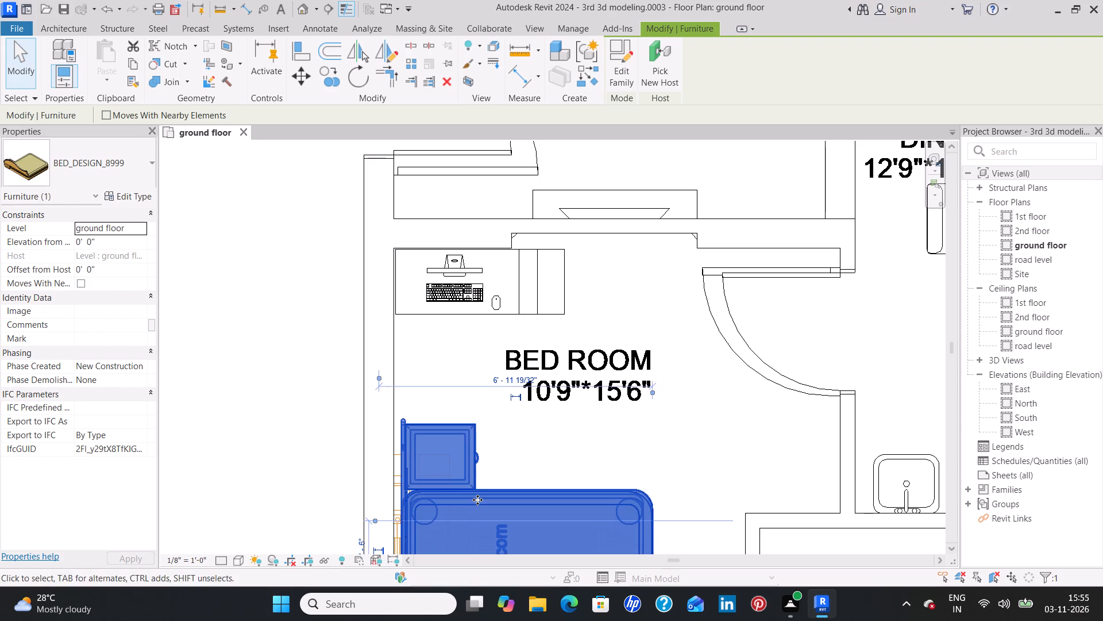
key(Up)
key(Up)
key(Up)
key(Up)
key(Up)
key(Up)
key(Up)
key(Up)
key(Up)
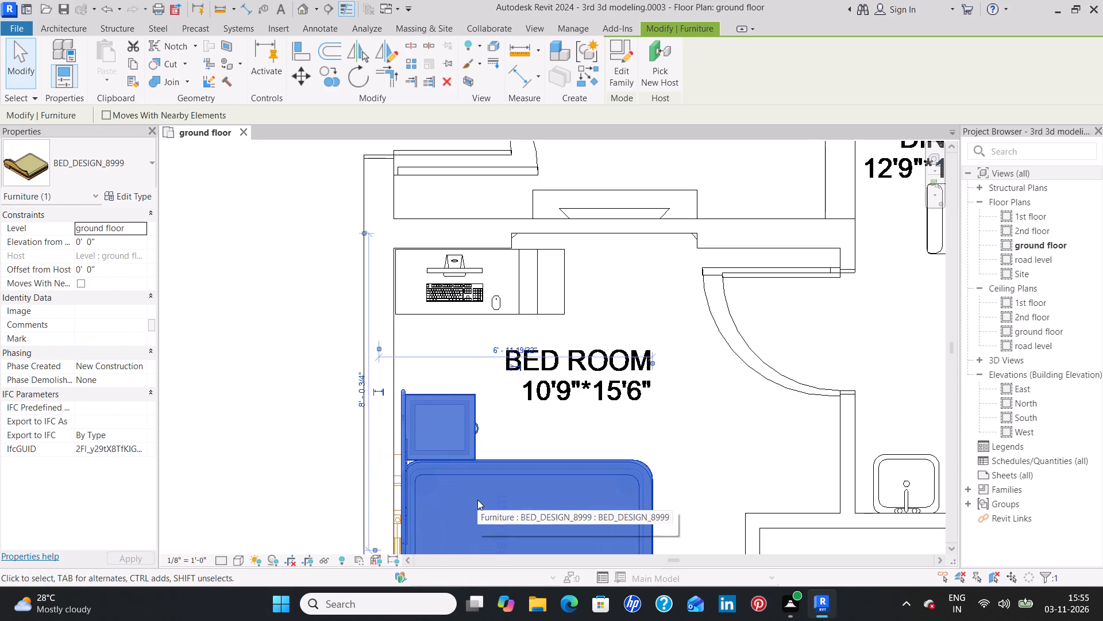
key(Down)
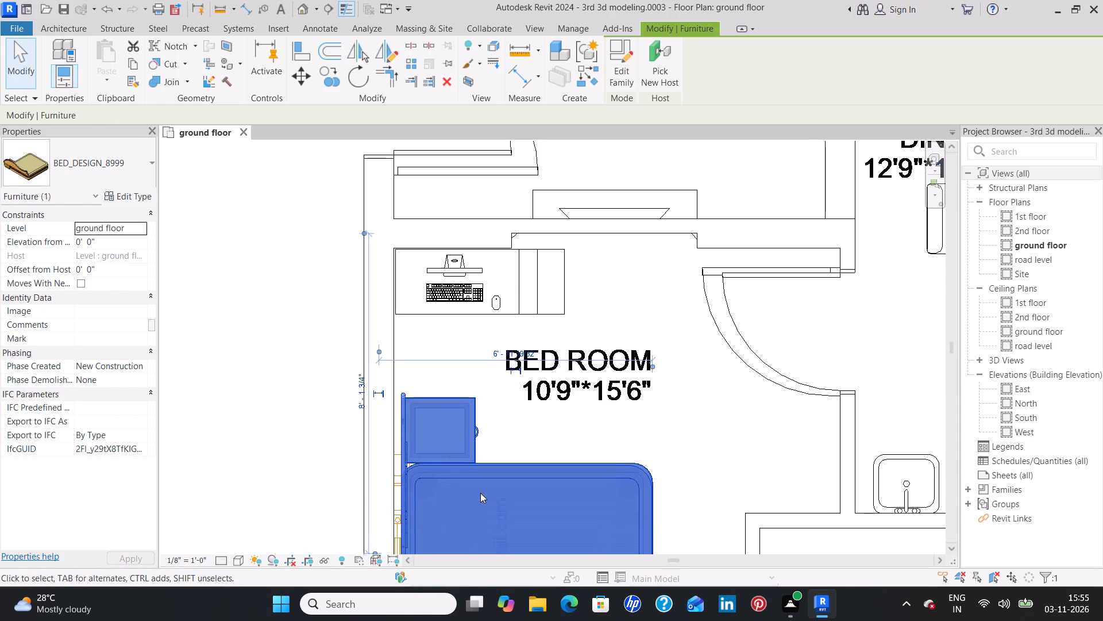
key(Down)
key(Down)
key(Down)
key(Down)
key(Down)
key(Down)
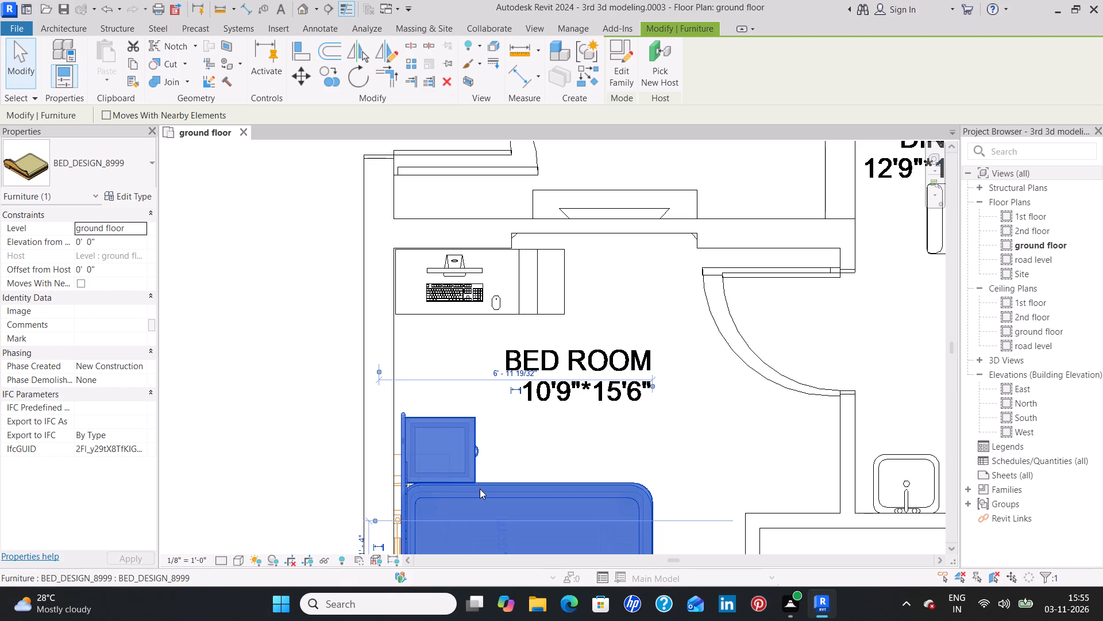
key(Left)
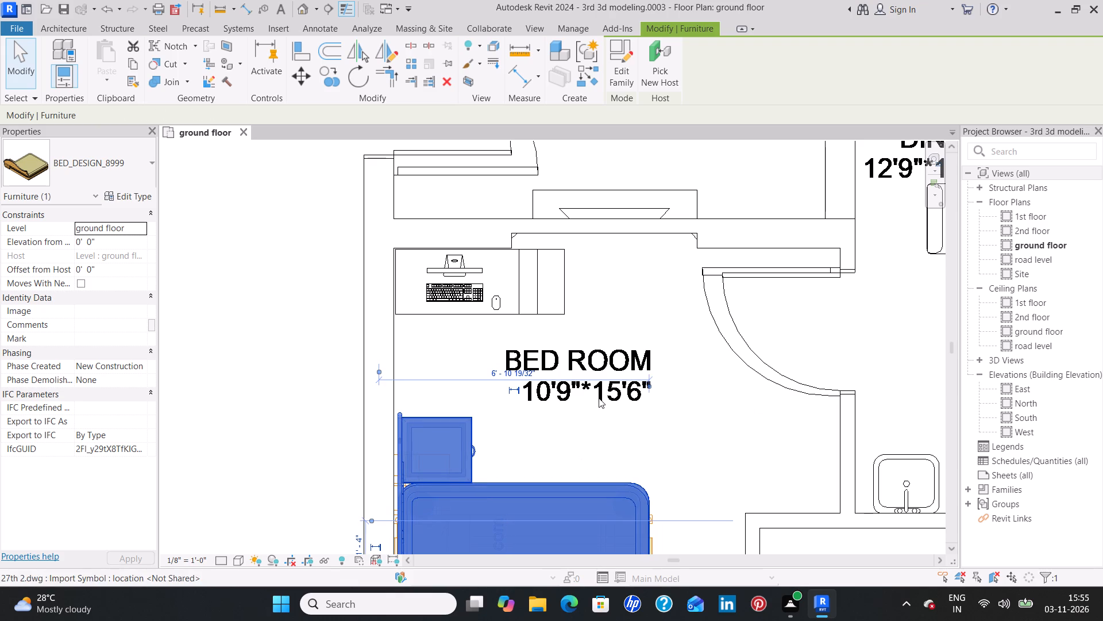
click(456, 379)
Create a similar Modern_Desk_12633, turned 180°, in the 13'7"*13'1" M.BED ROOM's upper corner on the corridor side, against the upper wall.
click(466, 300)
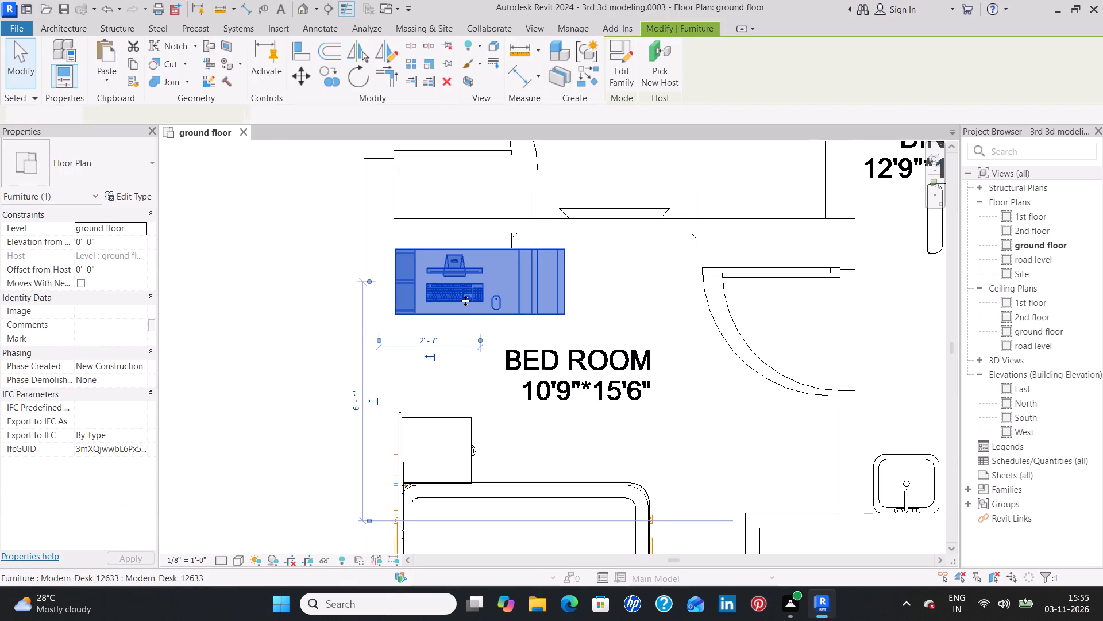
text(cs)
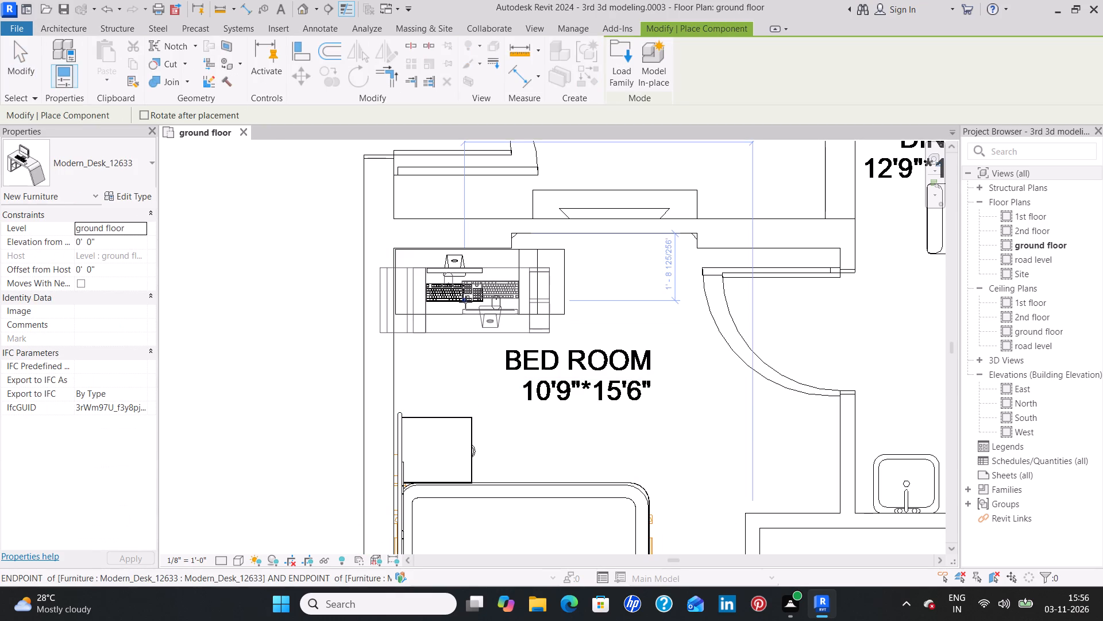
scroll(516, 371, down, 9)
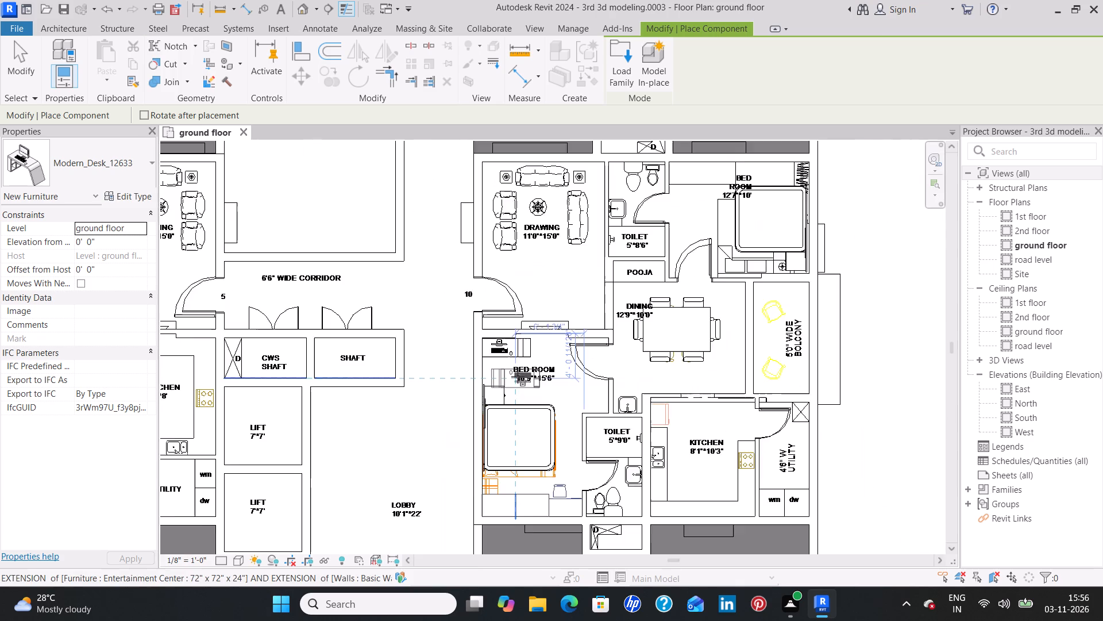
scroll(518, 377, down, 3)
middle_drag(558, 515, 559, 409)
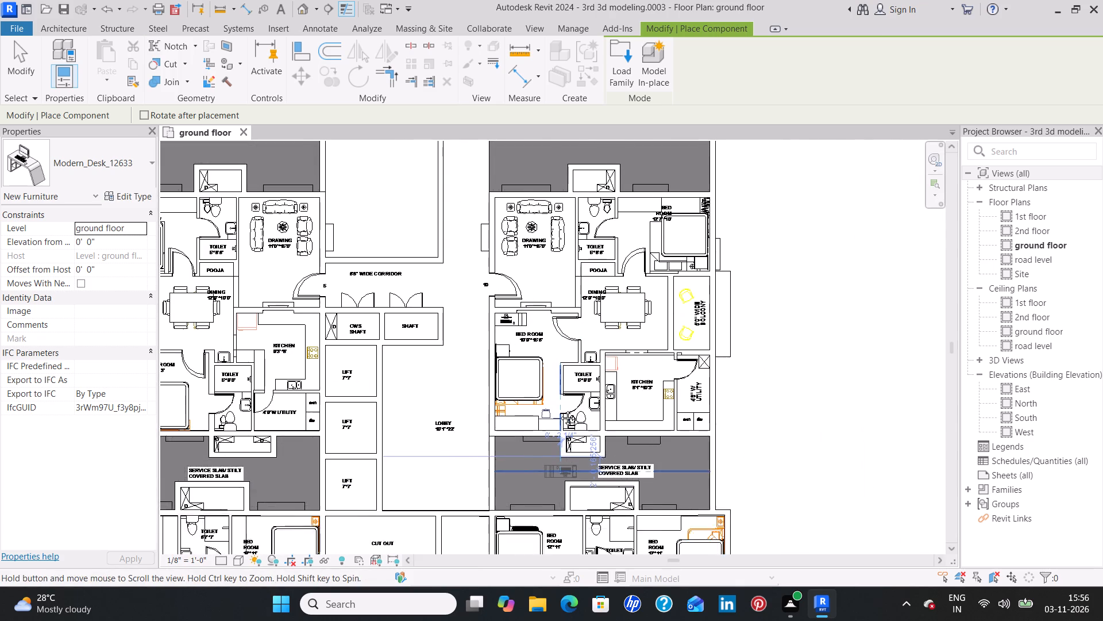
middle_drag(559, 409, 559, 224)
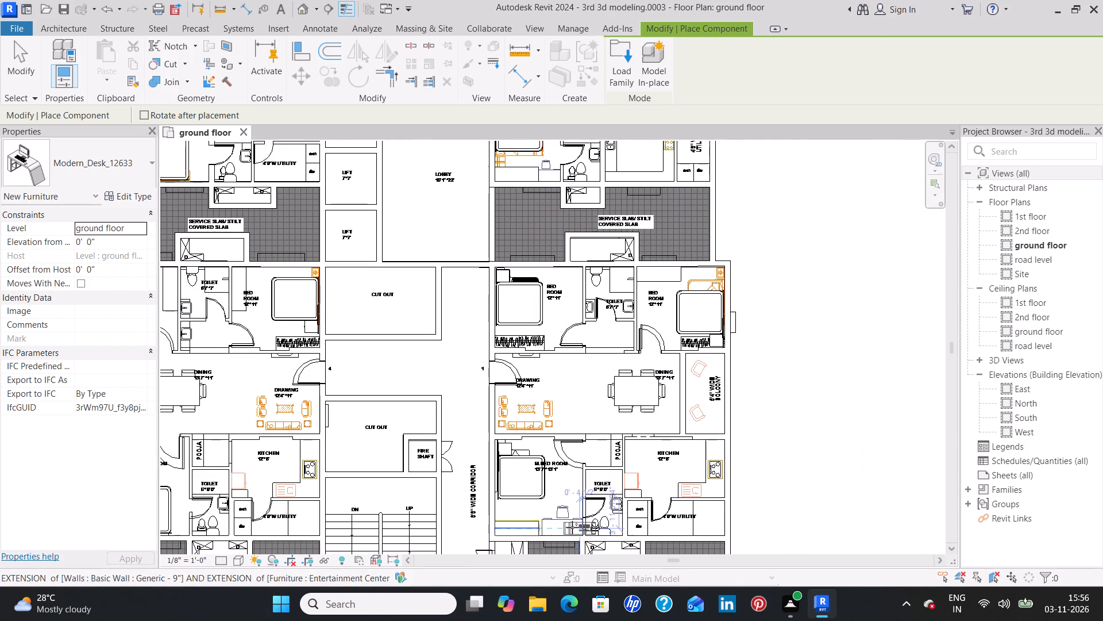
middle_drag(551, 520, 549, 352)
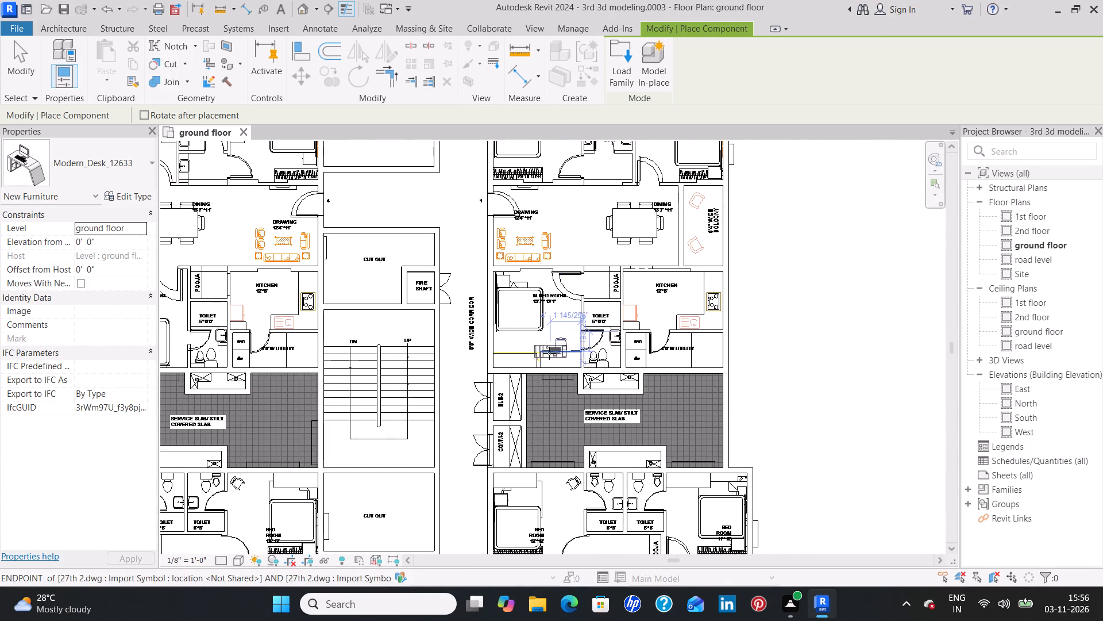
scroll(549, 354, up, 8)
scroll(553, 358, down, 4)
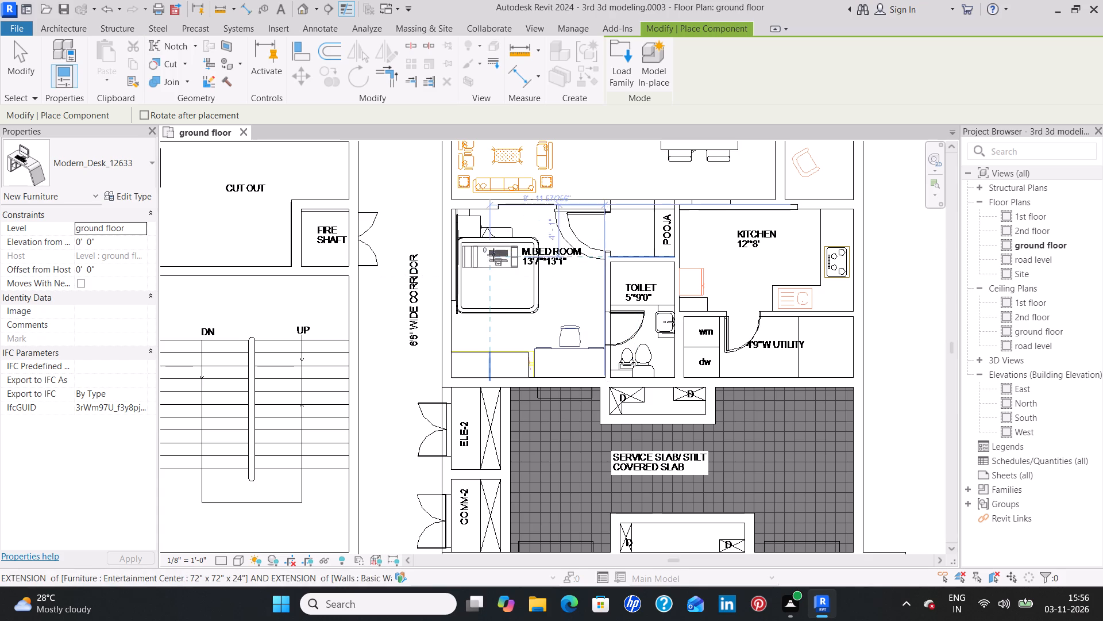
middle_drag(491, 248, 499, 344)
scroll(487, 329, up, 7)
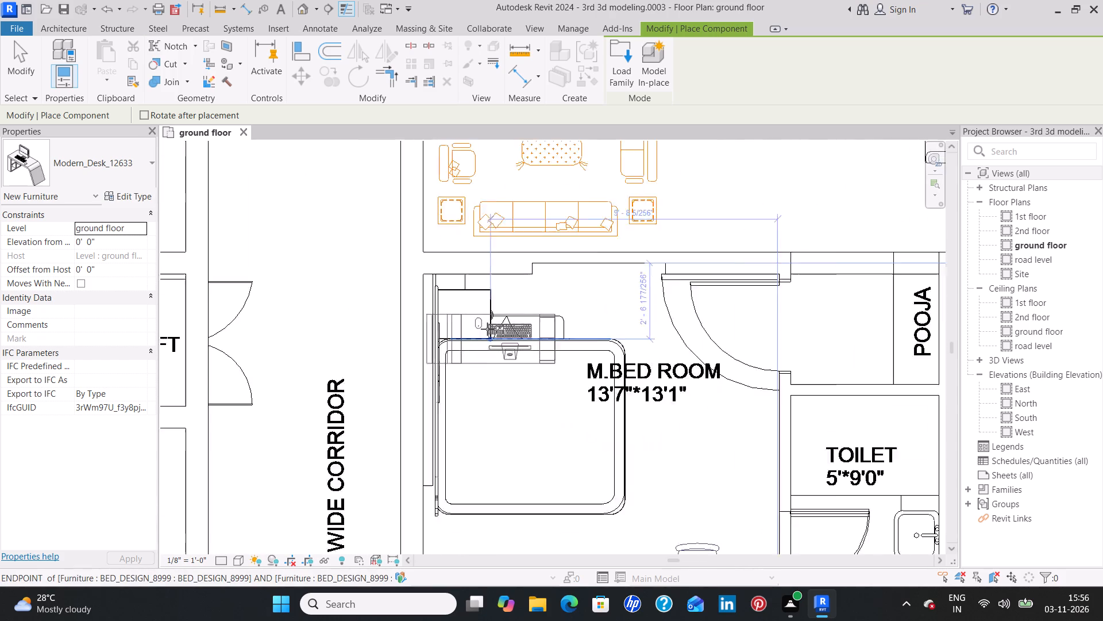
scroll(487, 329, up, 1)
key(space)
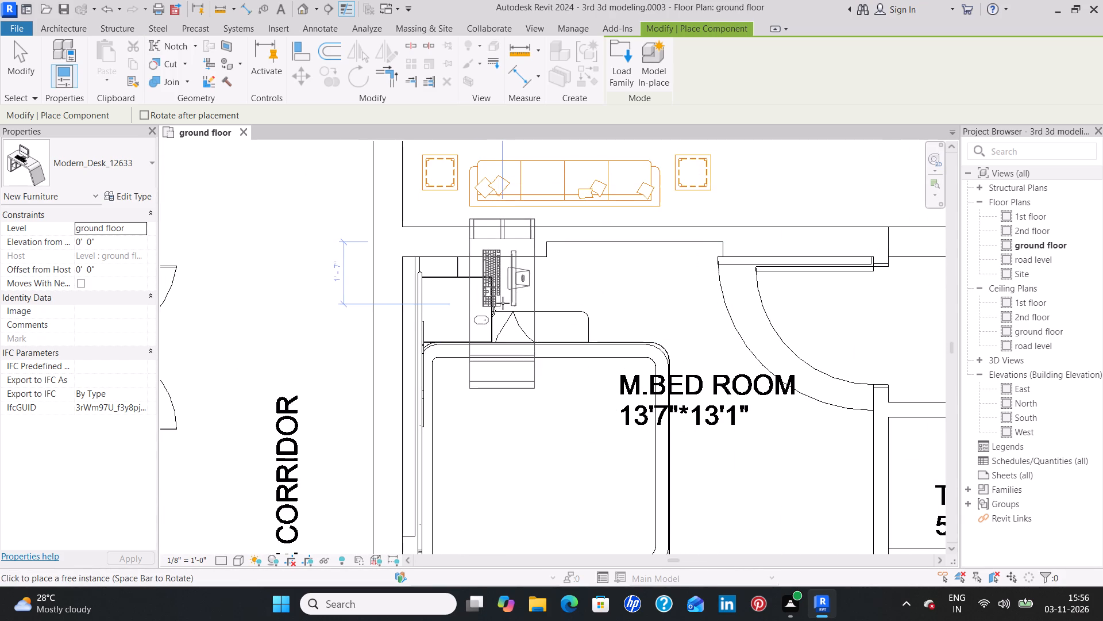
key(space)
scroll(498, 298, up, 2)
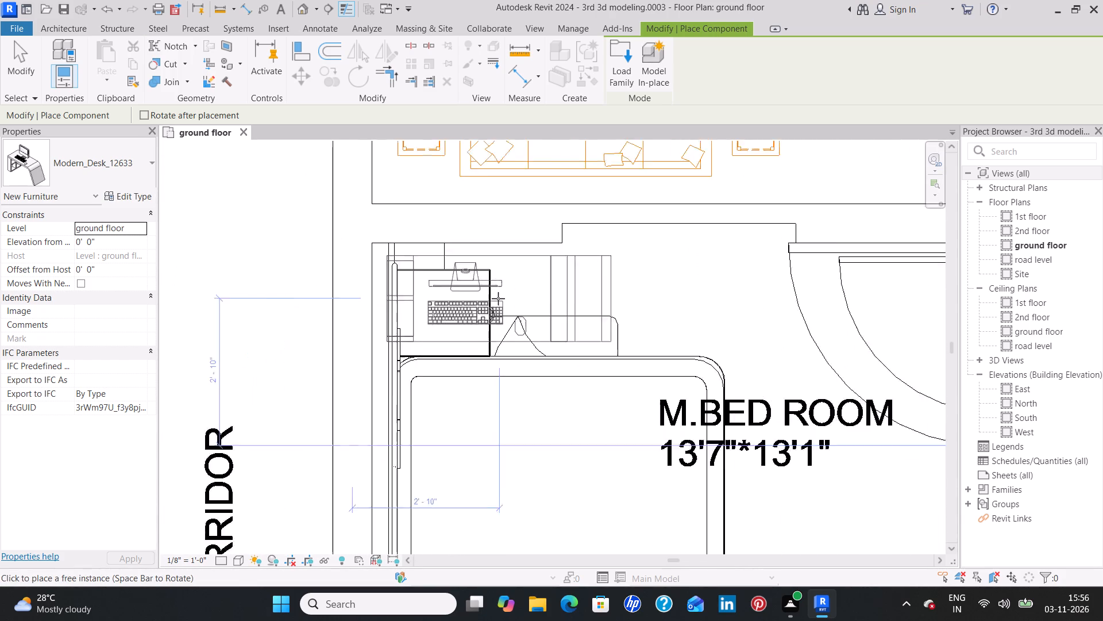
scroll(498, 298, up, 1)
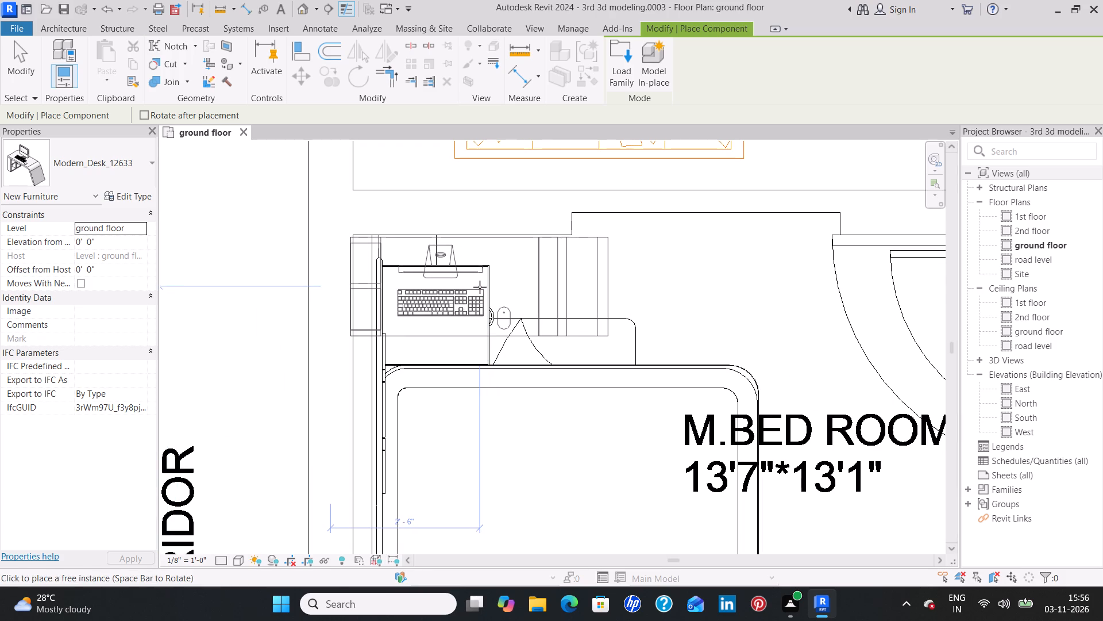
scroll(482, 288, up, 2)
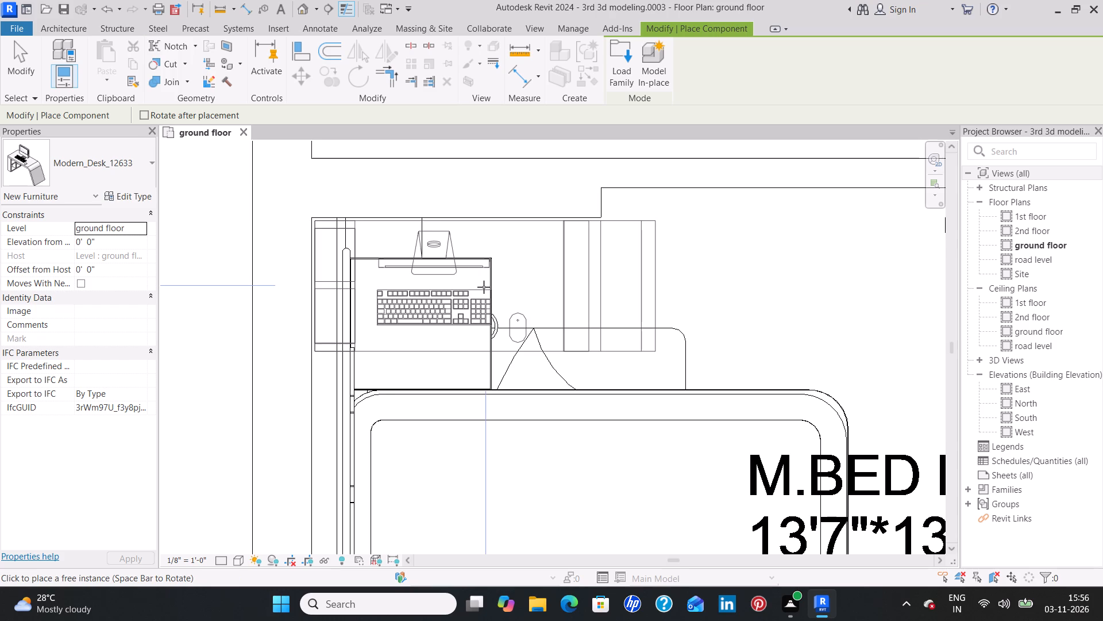
click(484, 287)
key(Escape)
key(Escape)
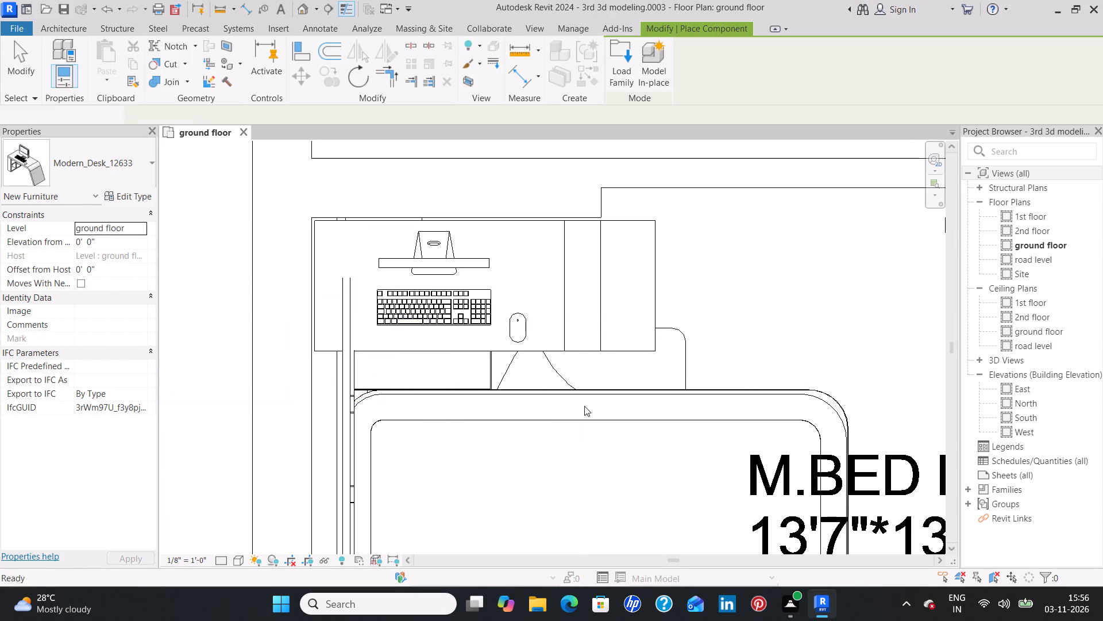
Nudge the BED_DESIGN_8999 in the 13'7"*13'1" M.BED ROOM about 3'-2" down toward the wardrobe and about 3" toward the corridor wall.
click(568, 383)
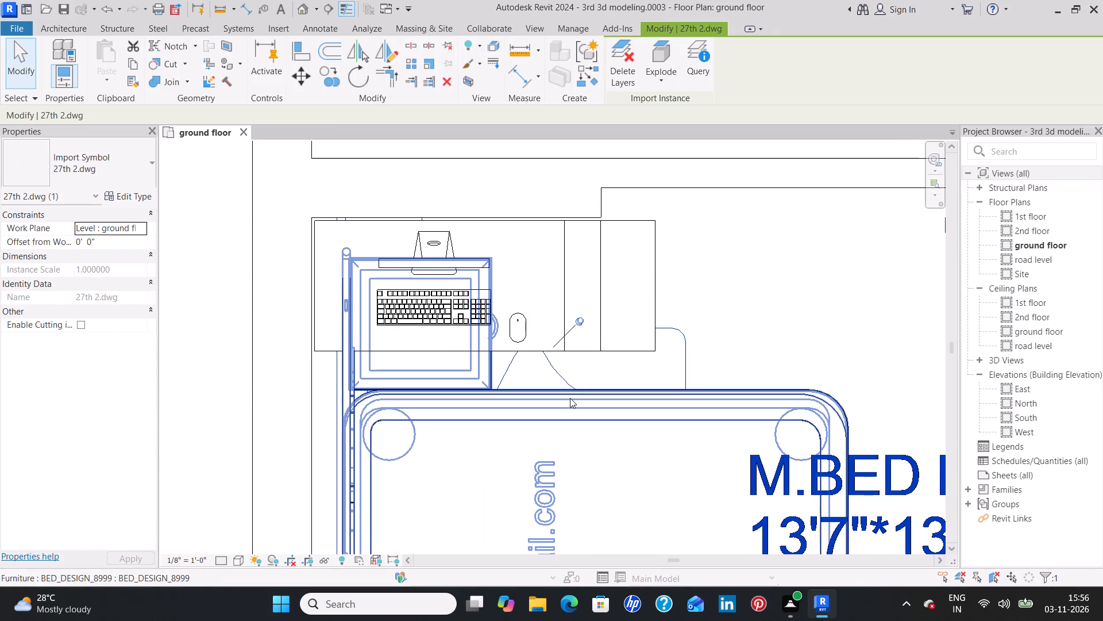
click(570, 398)
scroll(570, 398, down, 6)
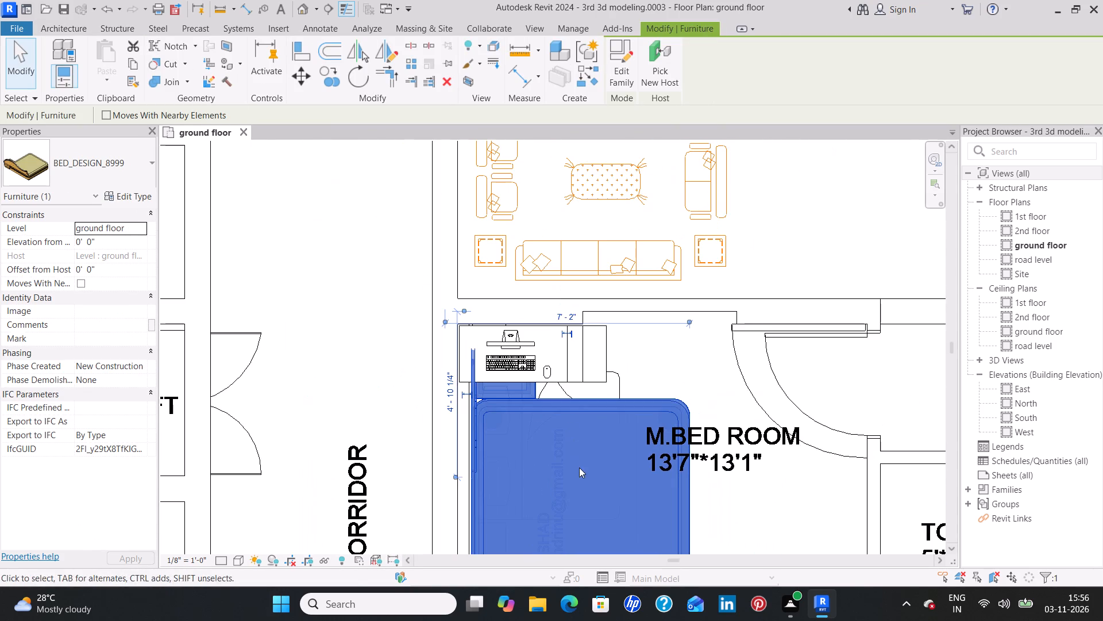
middle_drag(579, 467, 565, 256)
scroll(557, 278, down, 2)
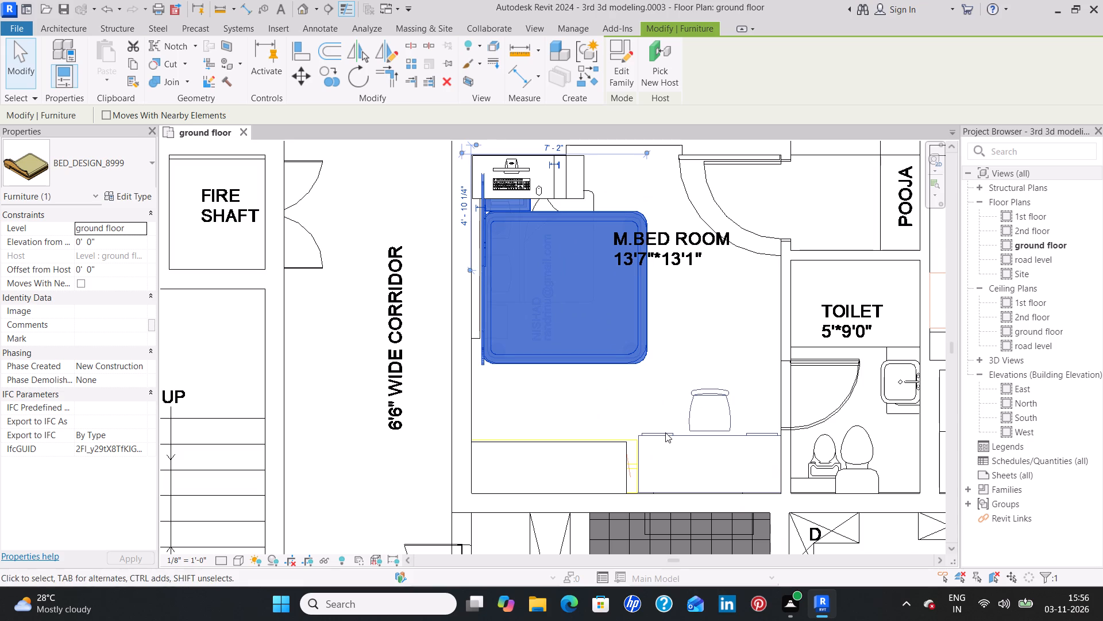
key(Down)
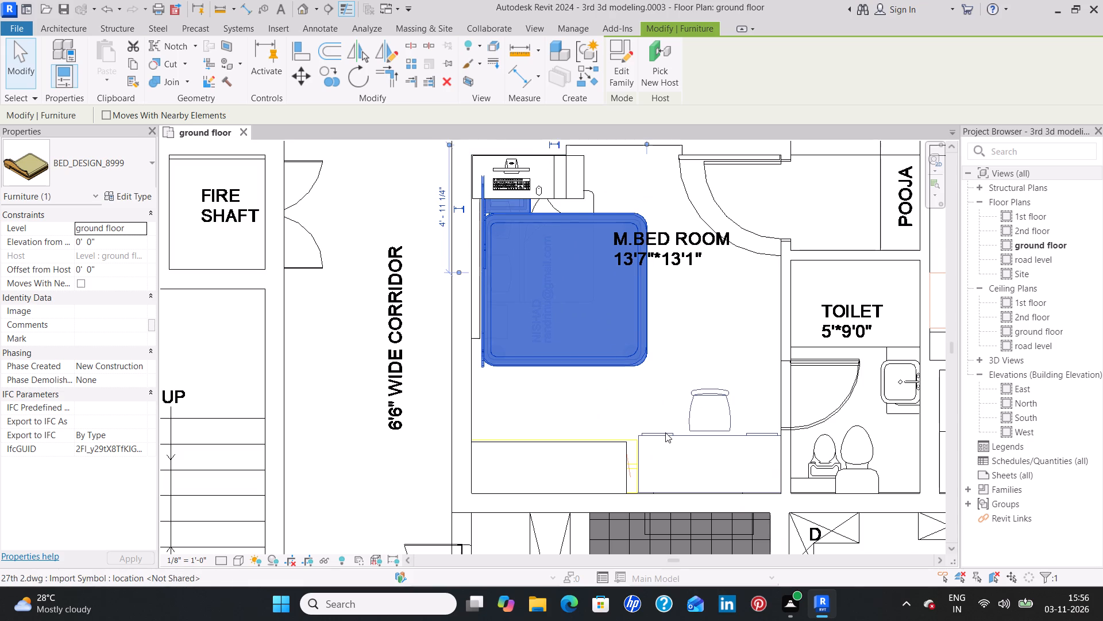
key(Down)
key(Down)
key(Down)
key(Down)
key(Down)
key(Down)
key(Down)
key(Down)
key(Down)
key(Down)
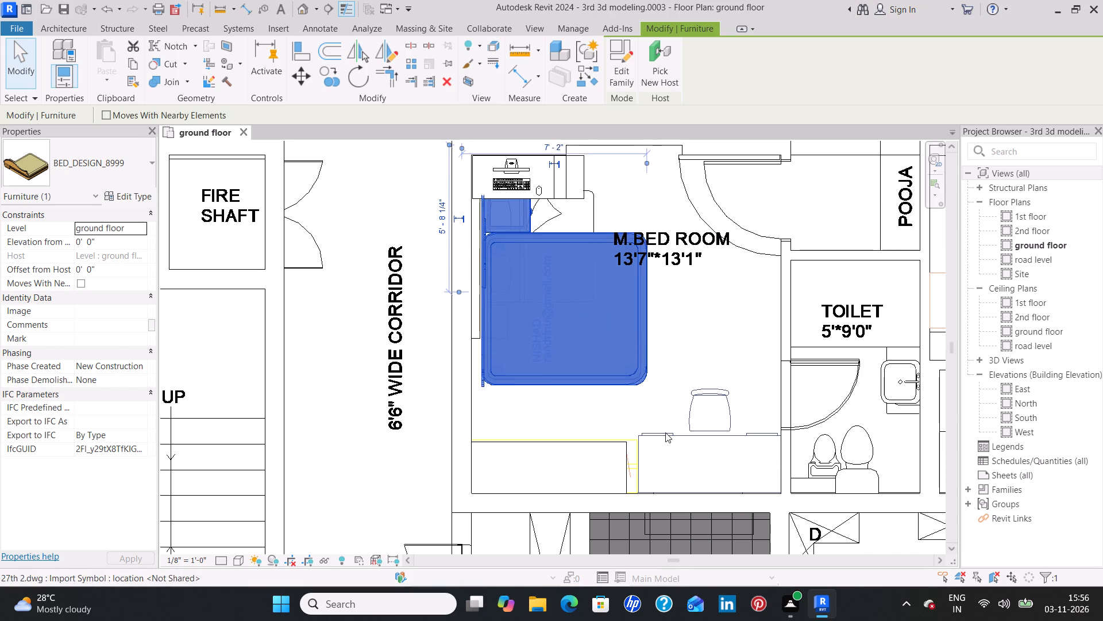
key(Down)
key(Down)
key(Down)
key(Down)
key(Down)
key(Down)
key(Down)
key(Down)
key(Down)
key(Down)
key(Down)
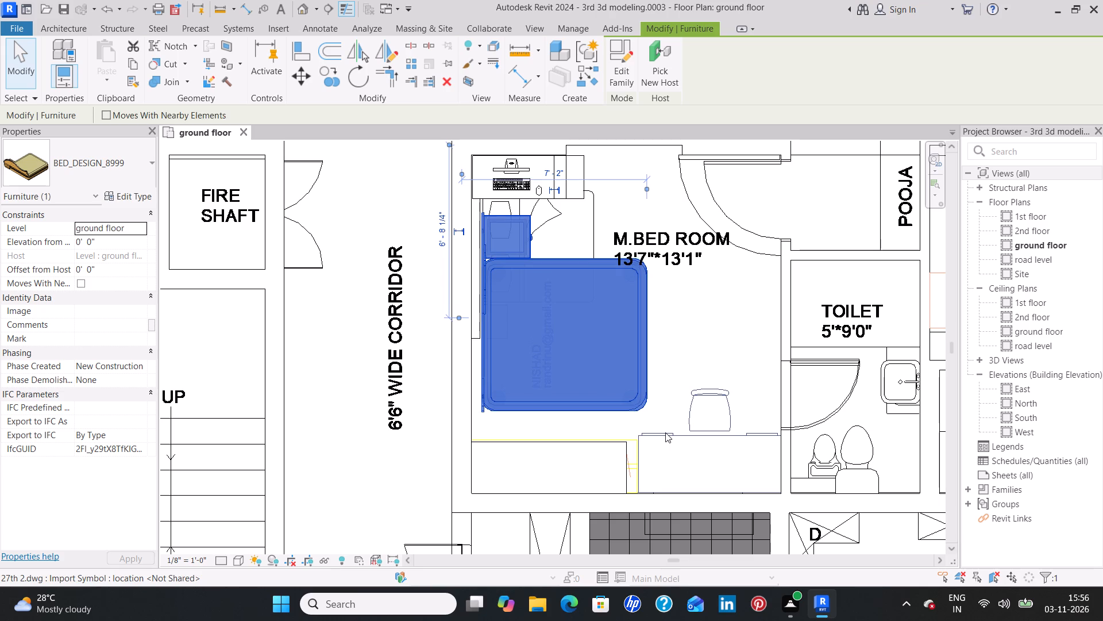
key(Down)
key(Down)
key(Down)
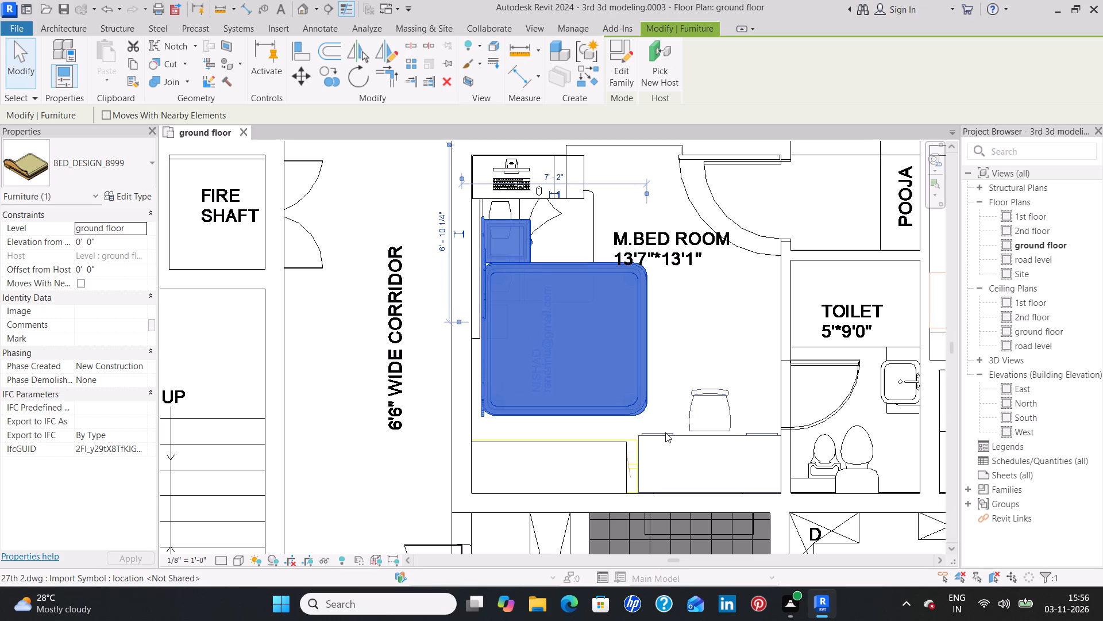
key(Down)
key(Down)
key(Down)
key(Down)
key(Down)
key(Down)
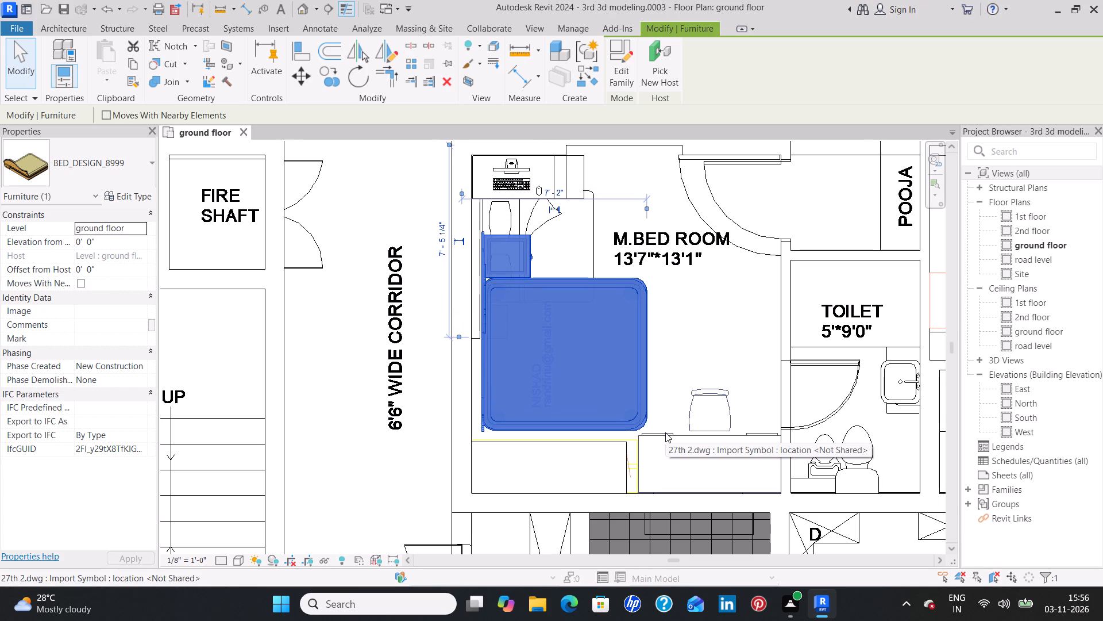
key(Down)
key(Down)
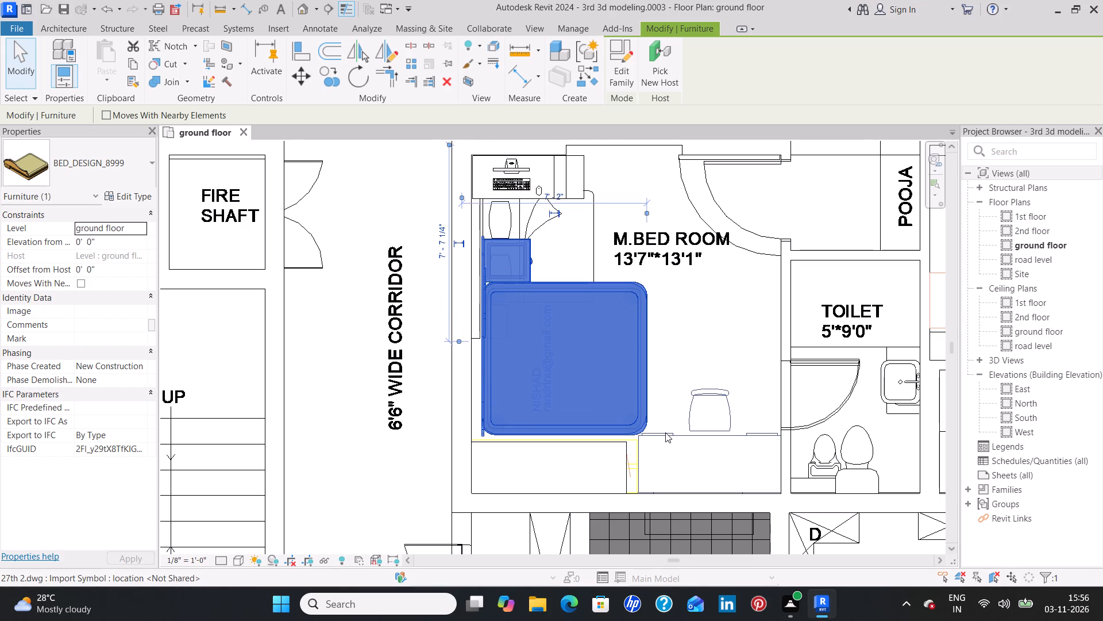
key(Down)
key(Down)
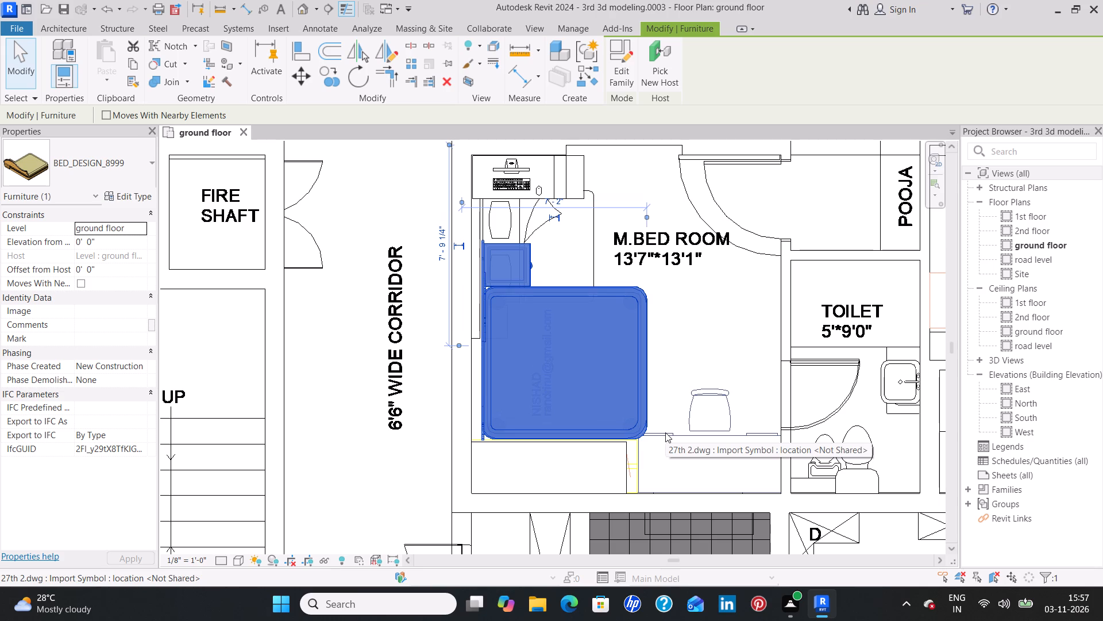
key(Down)
key(Down)
key(Left)
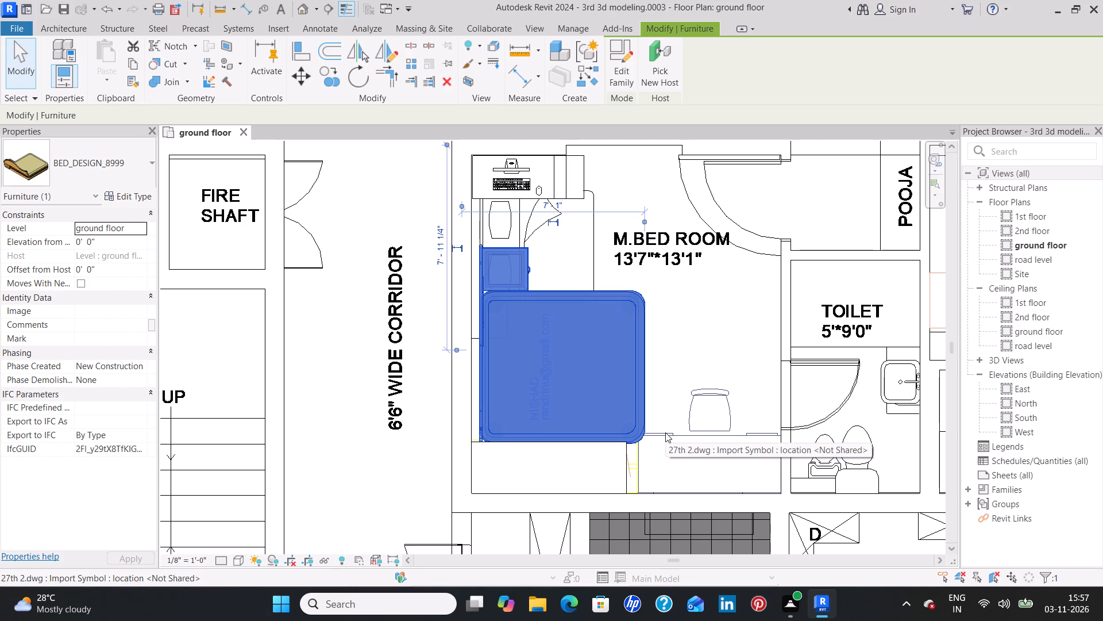
key(Left)
key(Left)
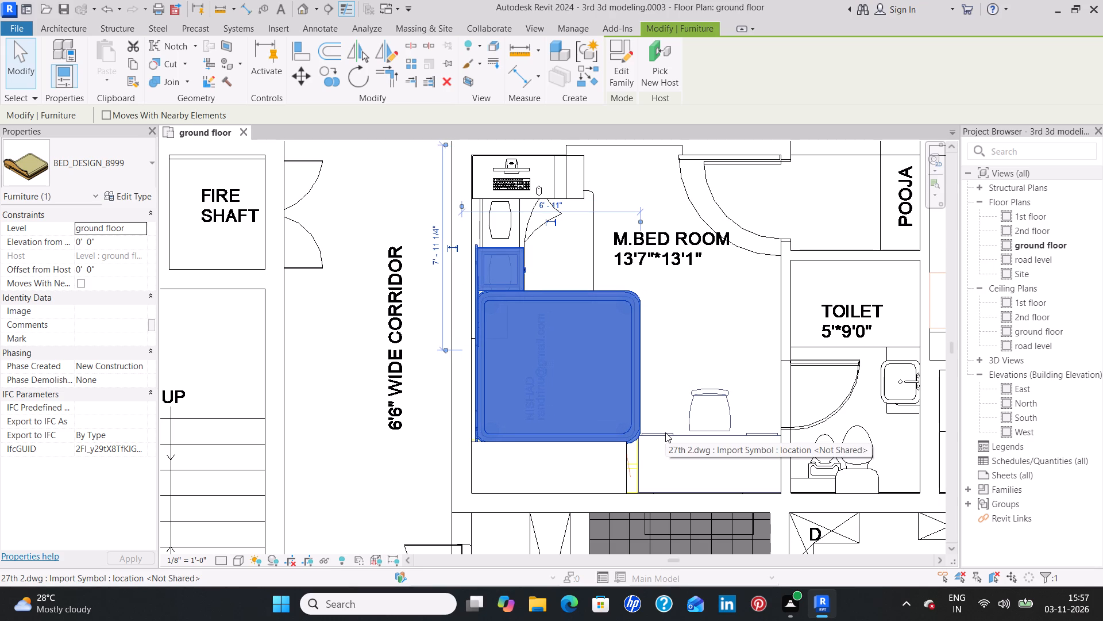
key(Down)
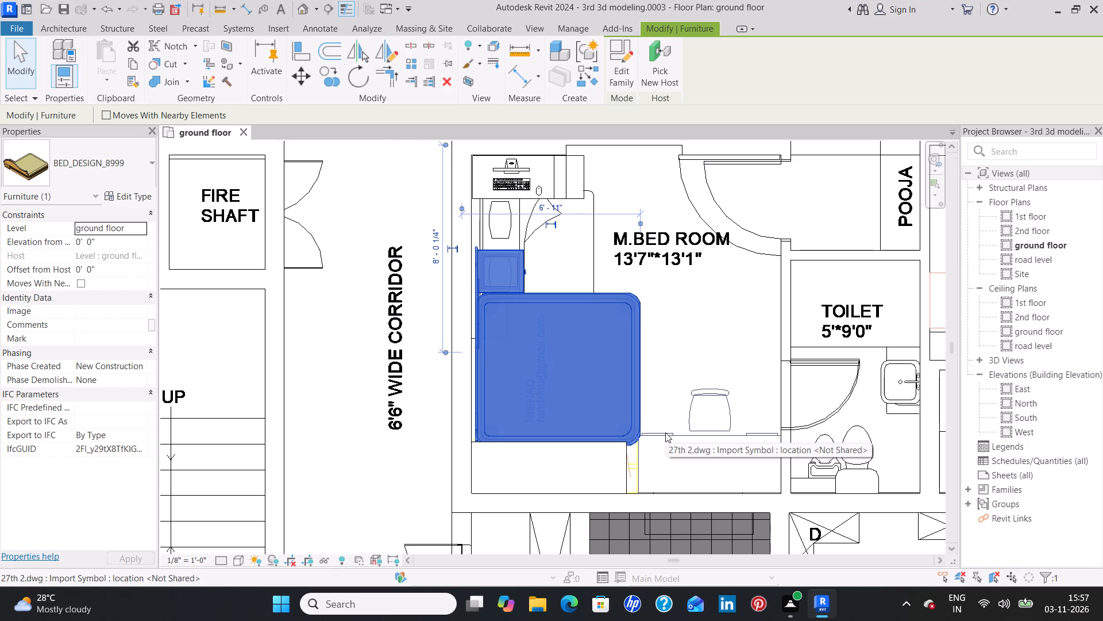
Nudge the 72" x 72" x 24" Entertainment Center in the 13'7"*13'1" M.BED ROOM about 6' along the lower wall, against the toilet-side wall.
click(621, 463)
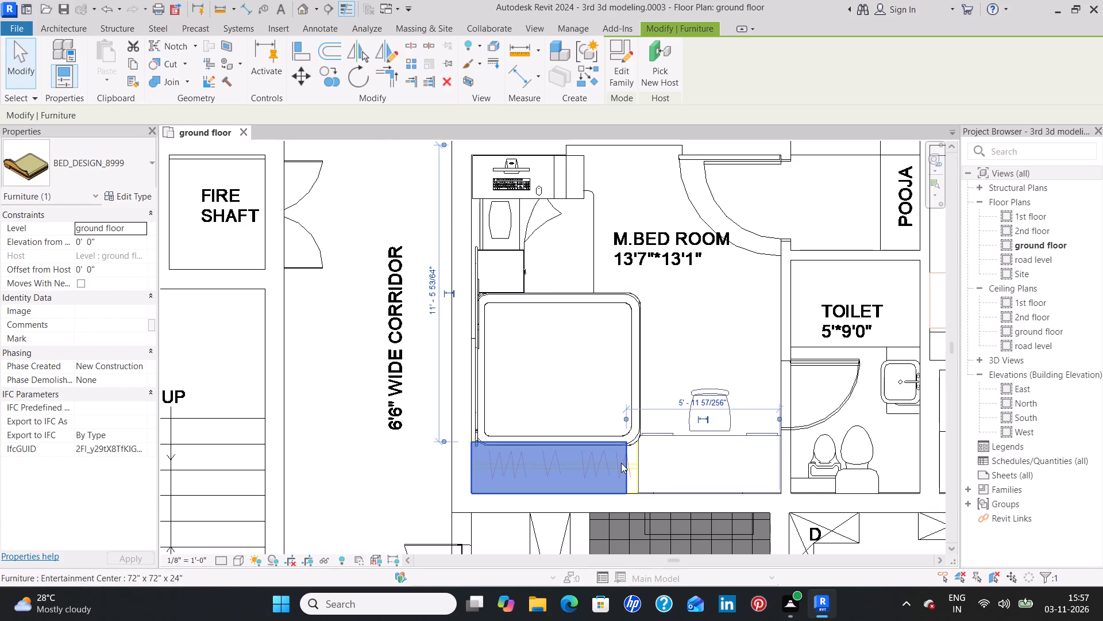
key(Right)
key(Right)
key(Right)
key(Right)
key(Right)
key(Right)
key(Right)
key(Right)
key(Right)
key(Right)
key(Right)
key(Right)
key(Right)
key(Right)
key(Right)
key(Right)
key(Right)
key(Right)
key(Right)
key(Right)
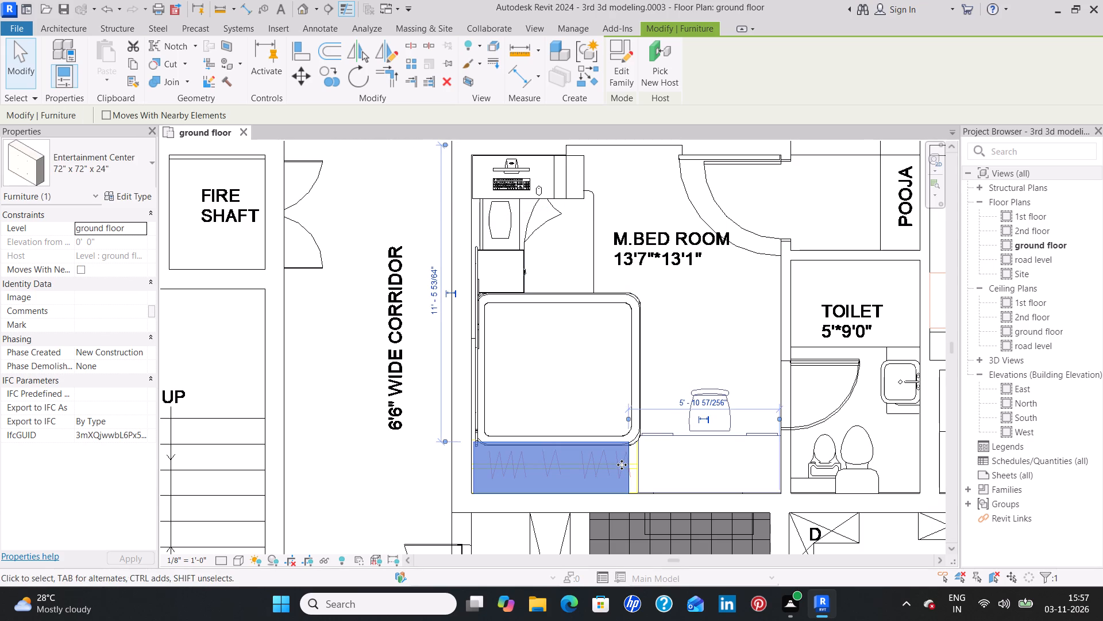
key(Right)
key(Right)
key(Right)
key(Right)
key(Right)
key(Right)
key(Right)
key(Right)
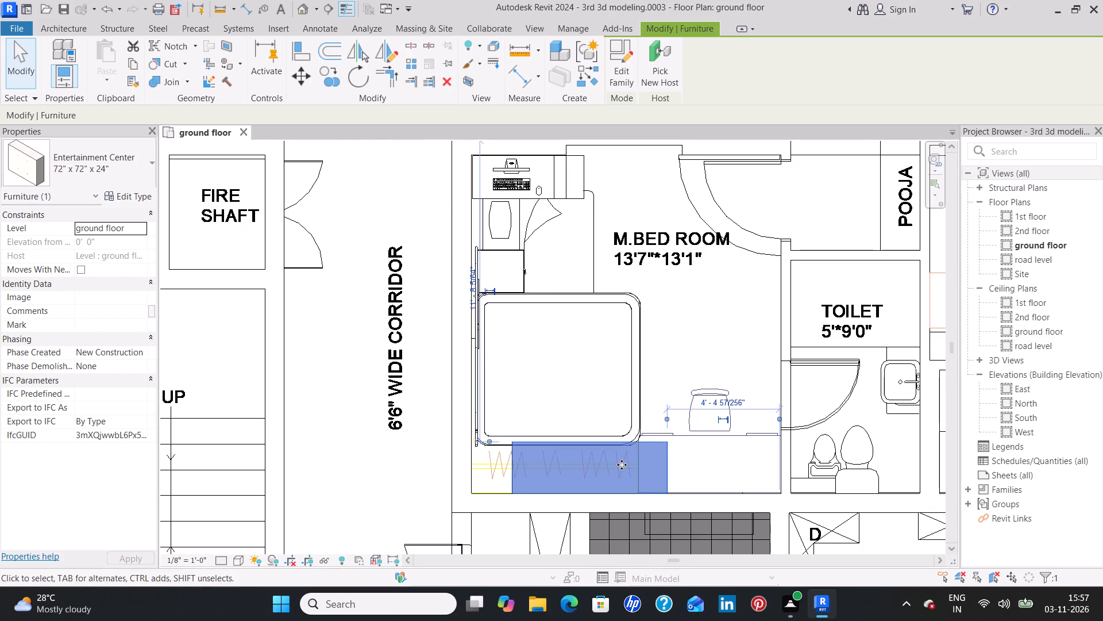
key(Right)
key(Right)
key(Right)
key(Right)
key(Right)
key(Right)
key(Right)
key(Right)
key(Right)
key(Right)
key(Right)
key(Right)
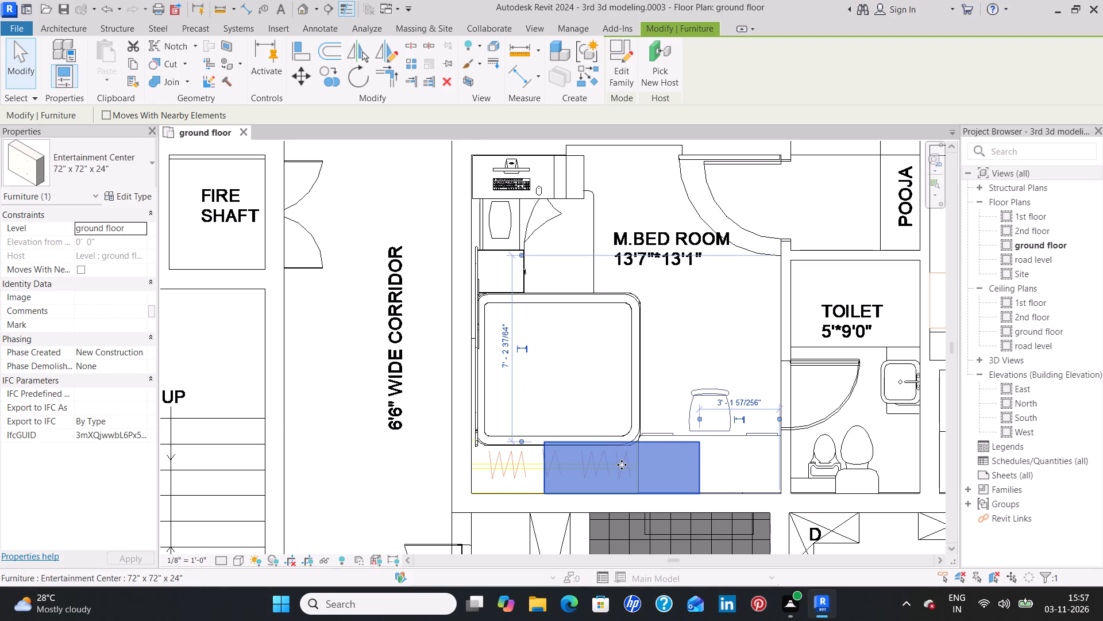
key(Right)
key(Right)
key(Right)
key(Right)
key(Right)
key(Right)
key(Right)
key(Right)
key(Right)
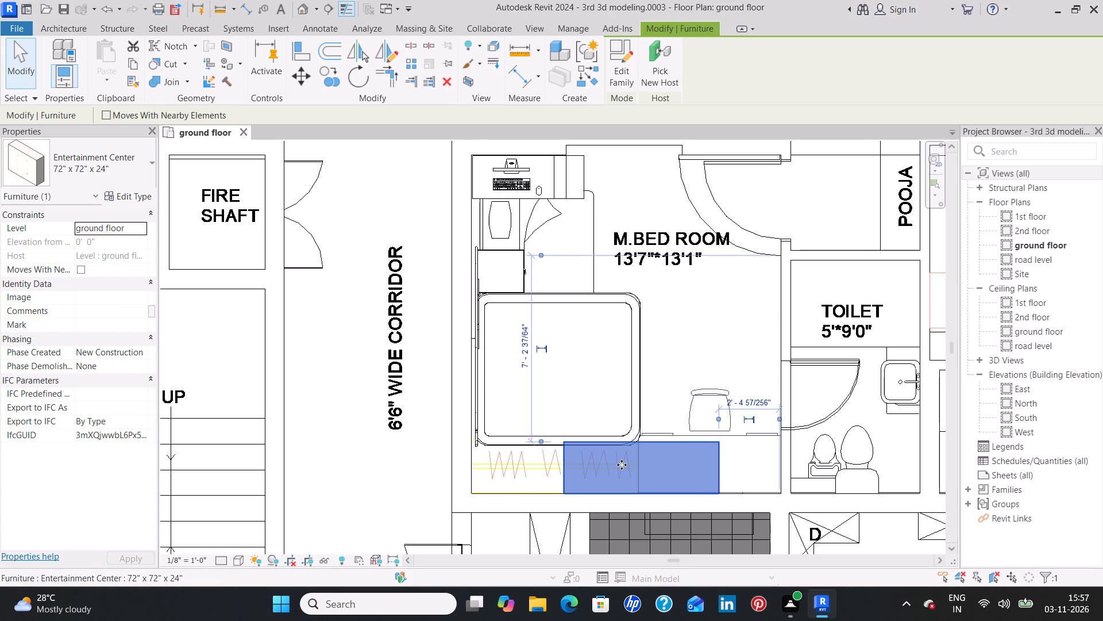
key(Right)
key(Right)
key(Right)
key(Right)
key(Right)
key(Right)
key(Right)
key(Right)
key(Right)
key(Right)
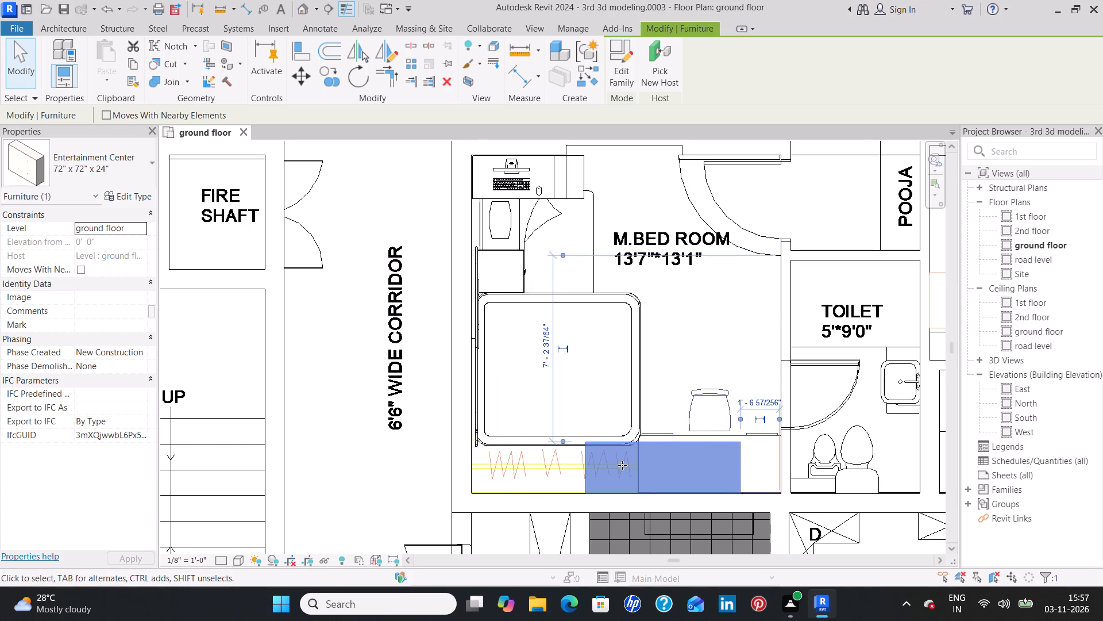
key(Right)
key(Right)
key(Right)
key(Right)
key(Right)
key(Right)
key(Right)
key(Right)
key(Right)
key(Right)
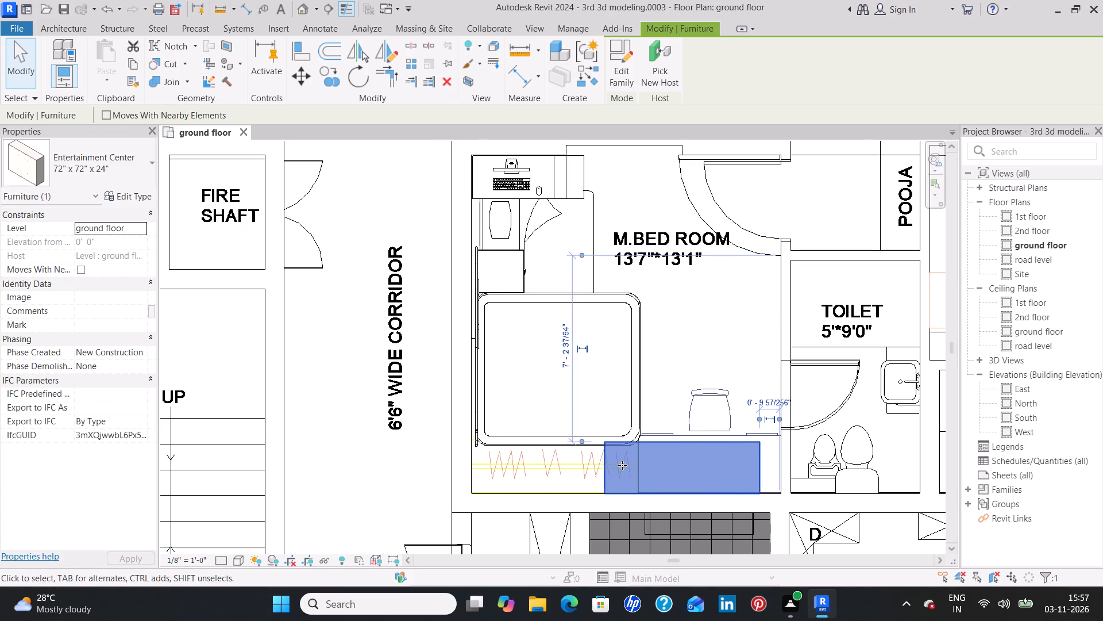
key(Right)
key(Right)
key(Right)
key(Right)
key(Right)
key(Right)
key(Right)
key(Right)
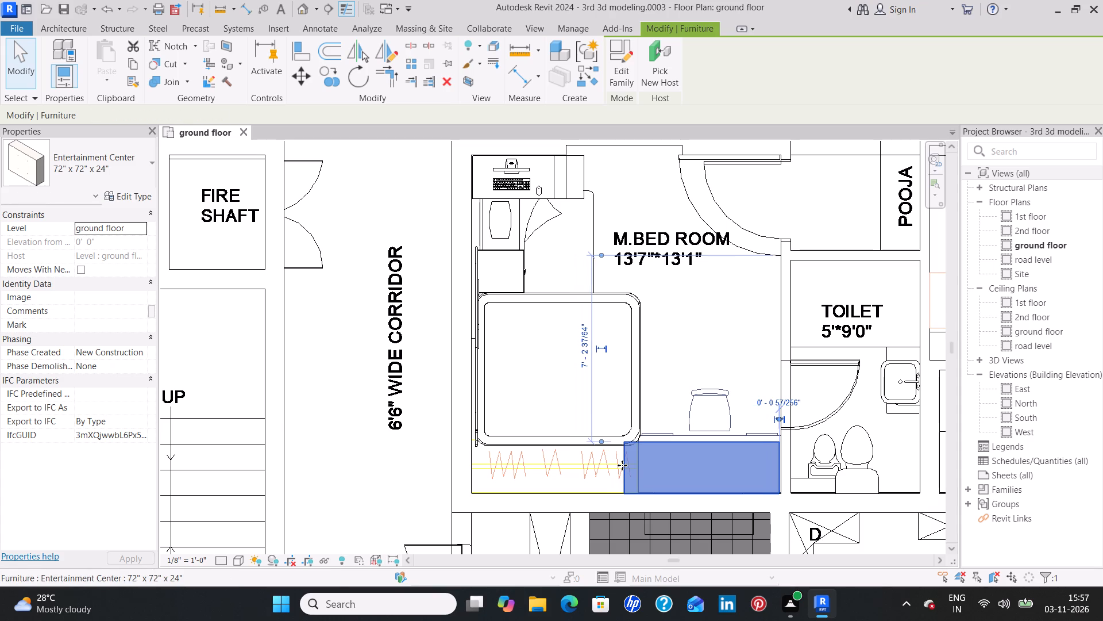
key(Right)
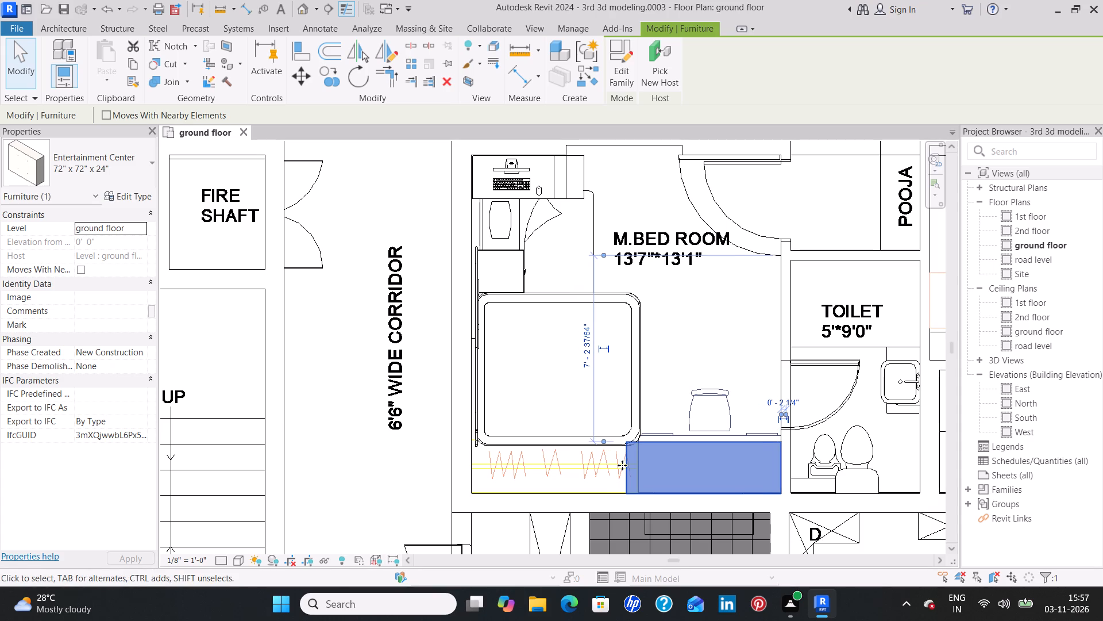
Nudge the BED_DESIGN_8999 in the corridor-side 13'7"*13'1" M.BED ROOM about 3" up, away from the wardrobe.
click(571, 436)
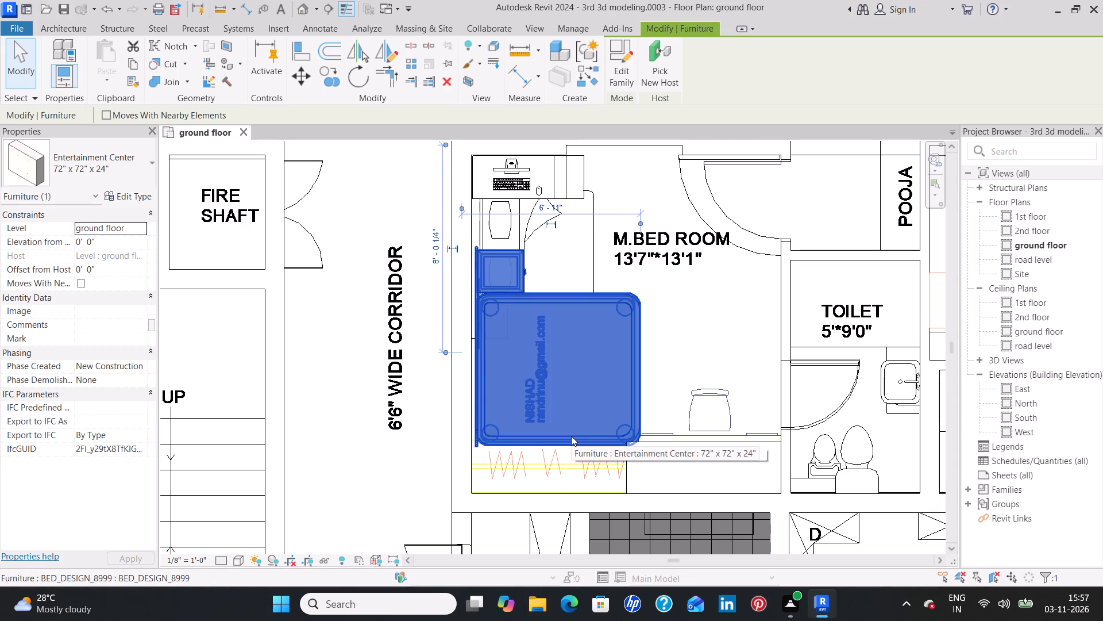
key(Up)
key(Up)
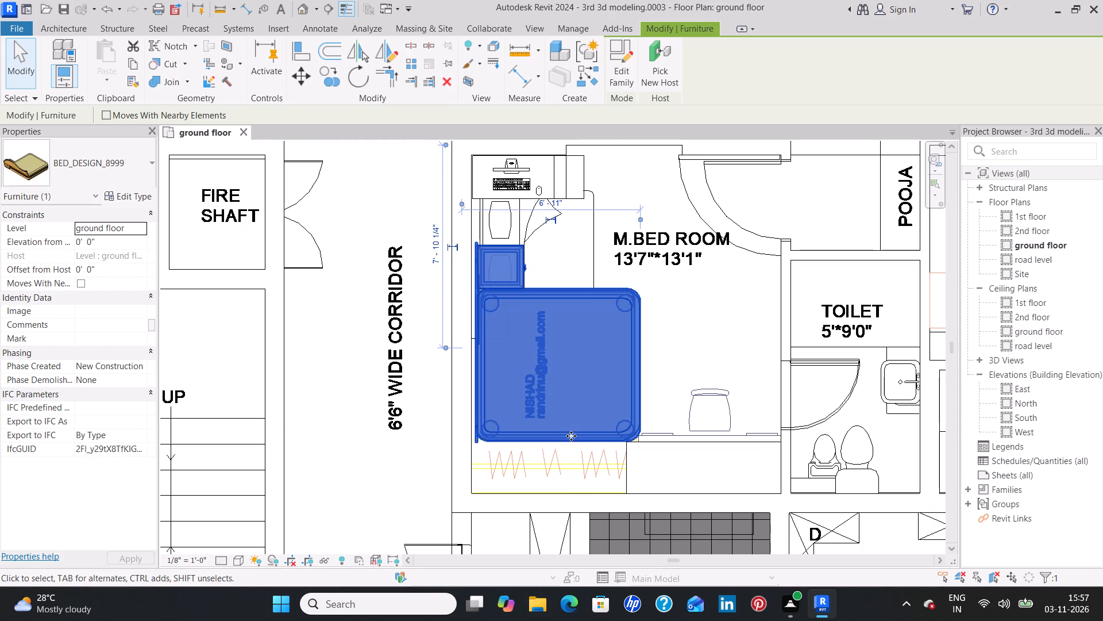
key(Up)
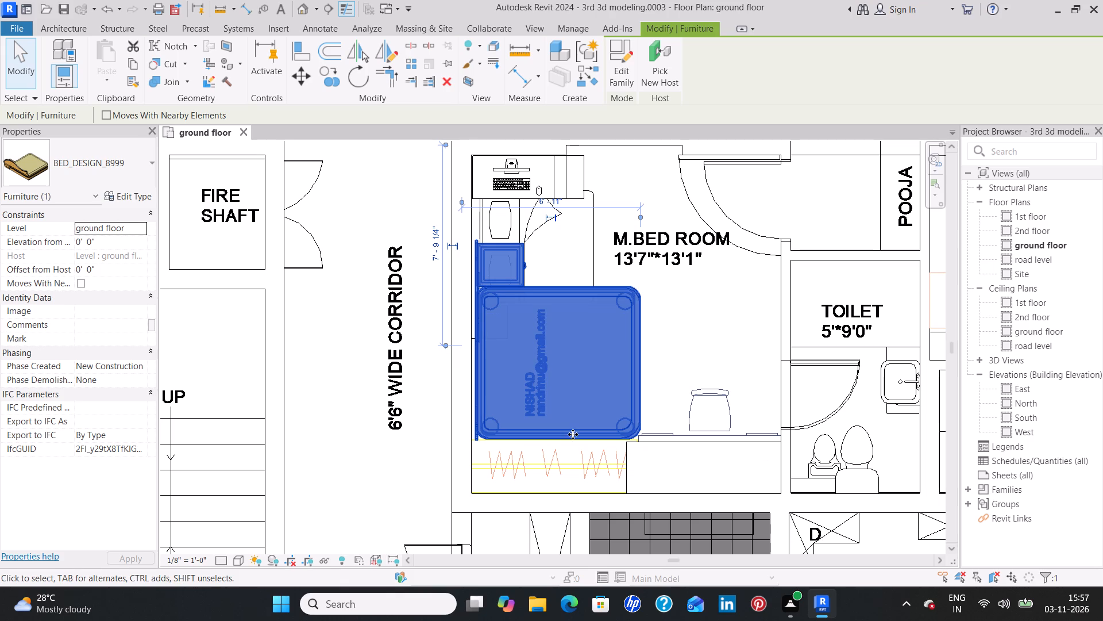
click(565, 462)
Create a similar Modern_Desk_12633, turned 180°, in flat 4's 13'7"*13'1" M.BED ROOM, in the outer corner against the upper wall.
scroll(580, 459, down, 3)
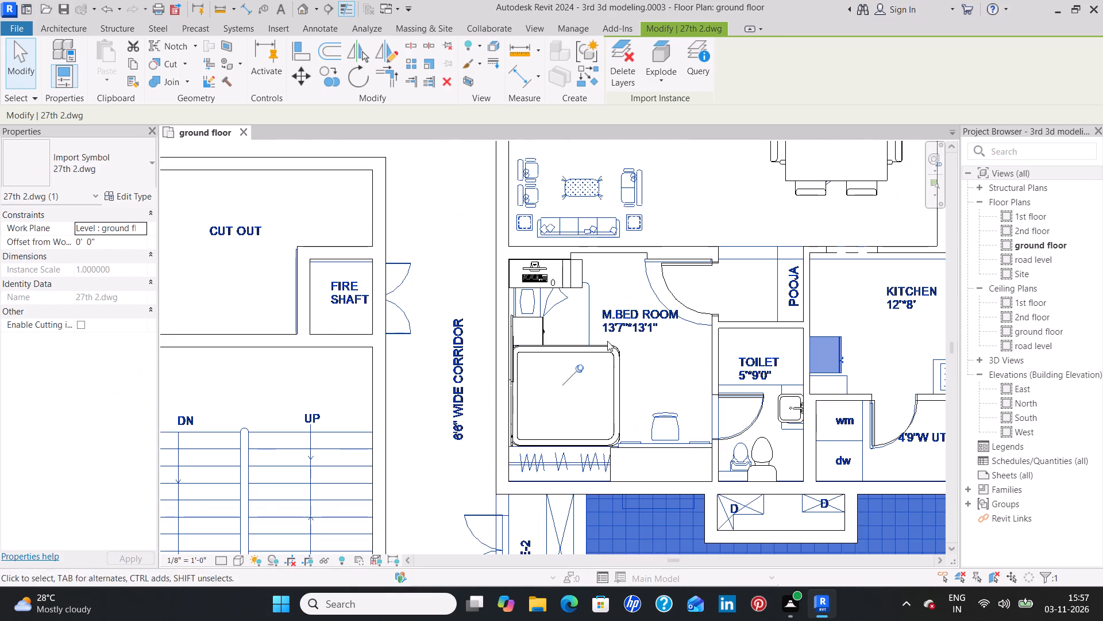
click(535, 280)
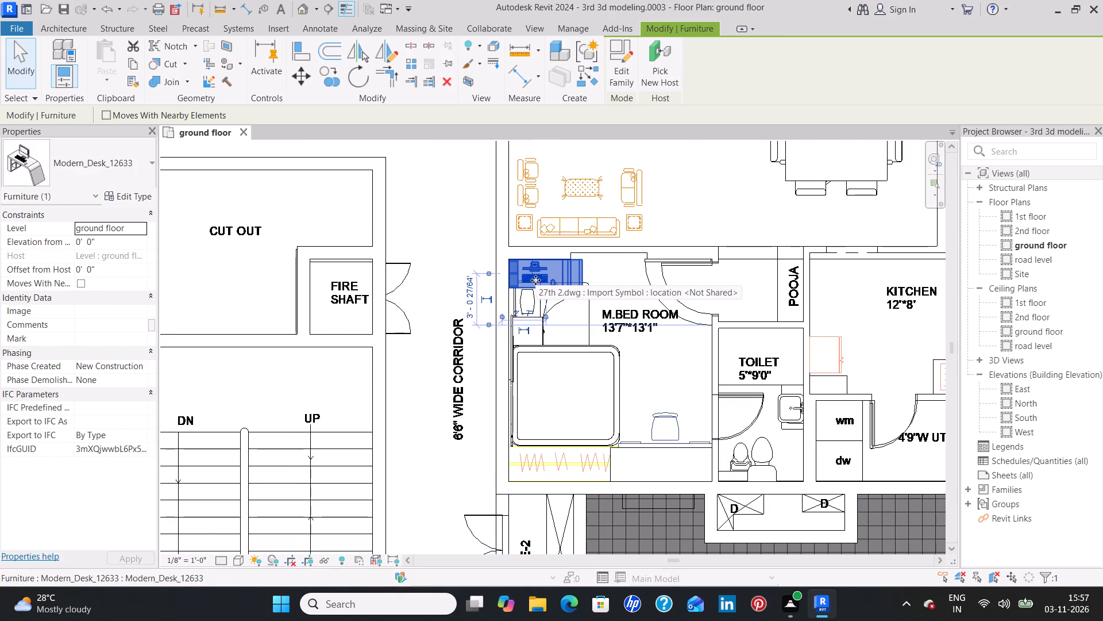
text(cs)
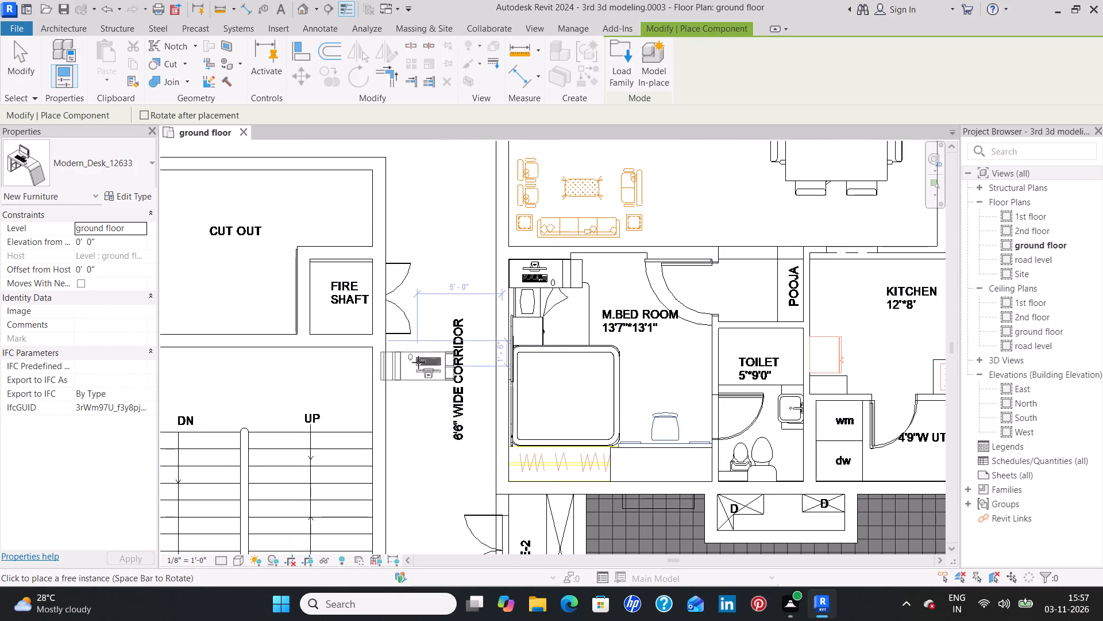
scroll(419, 362, down, 3)
middle_drag(560, 485, 537, 213)
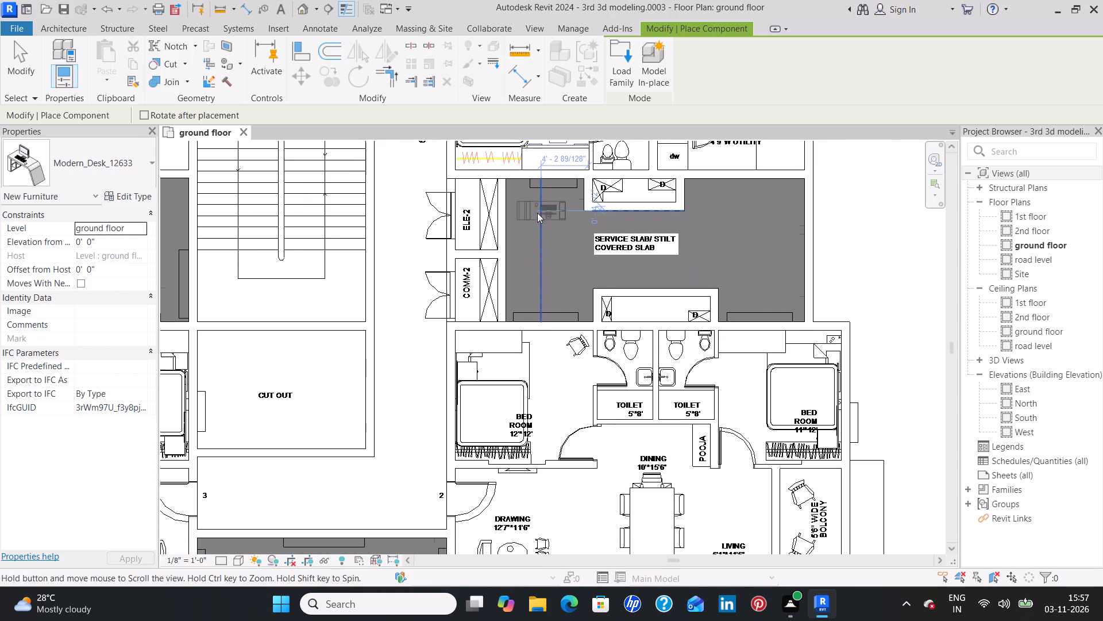
middle_drag(410, 252, 673, 471)
scroll(673, 471, down, 1)
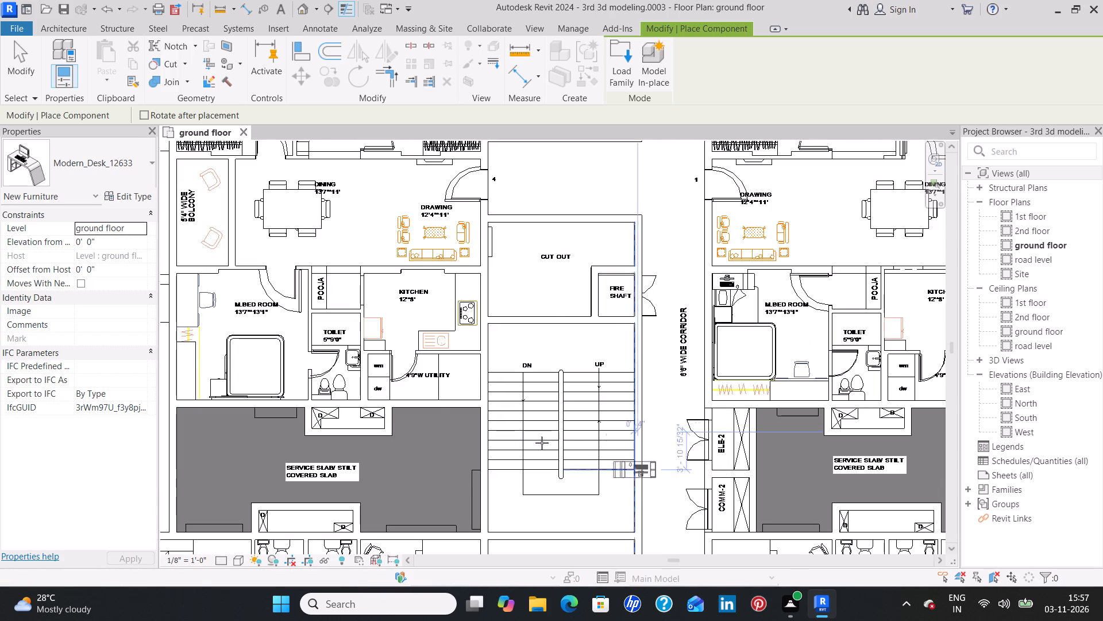
middle_drag(407, 423, 546, 386)
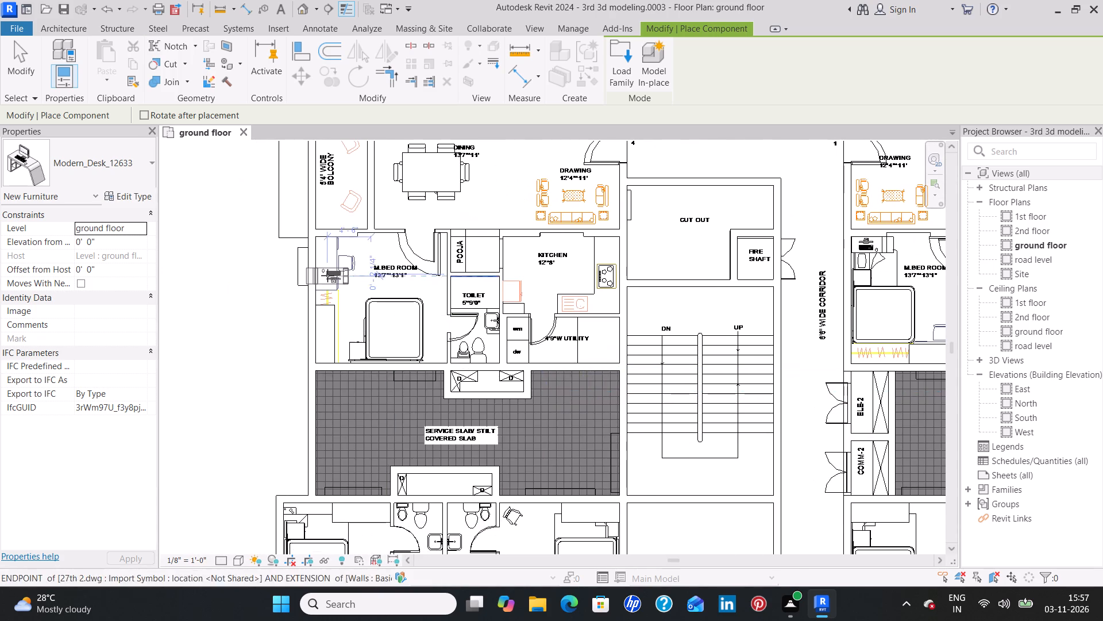
scroll(327, 275, up, 7)
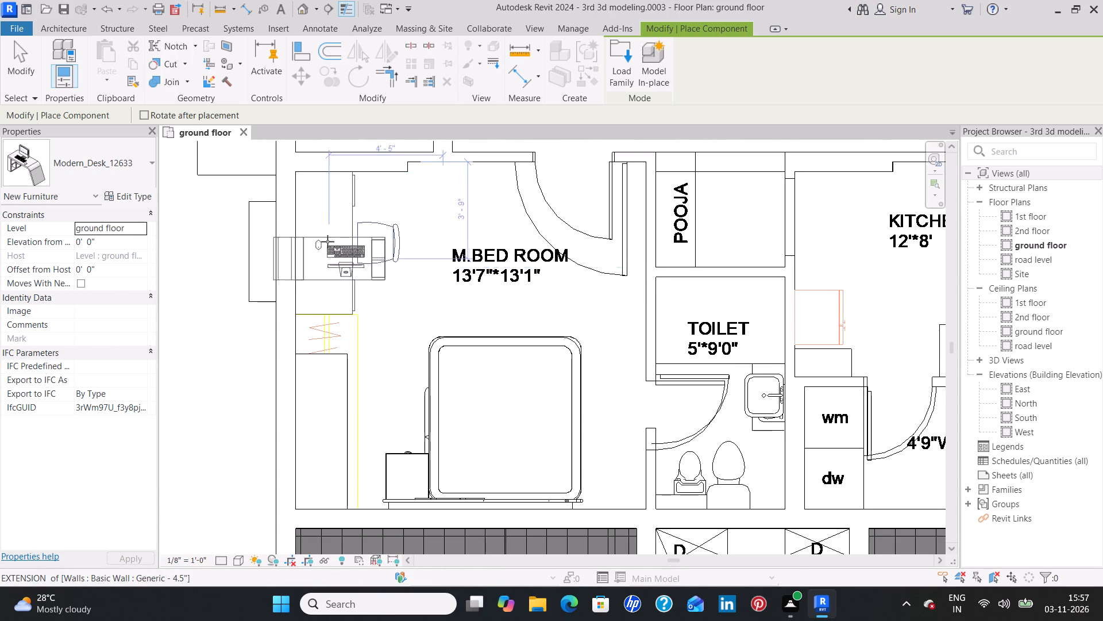
scroll(349, 204, up, 1)
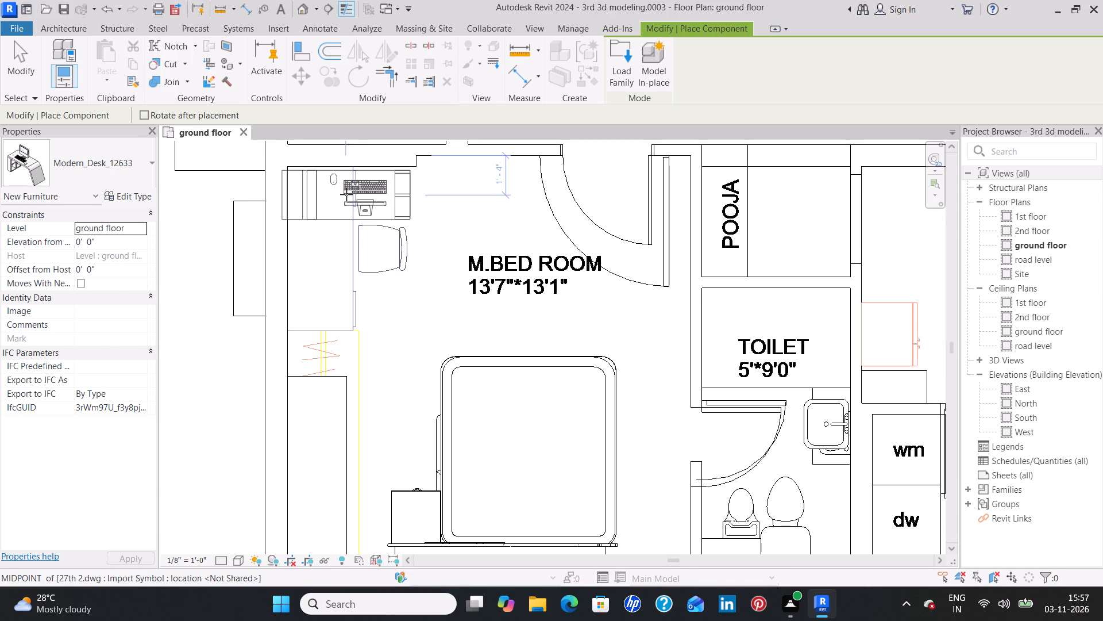
key(space)
key(space)
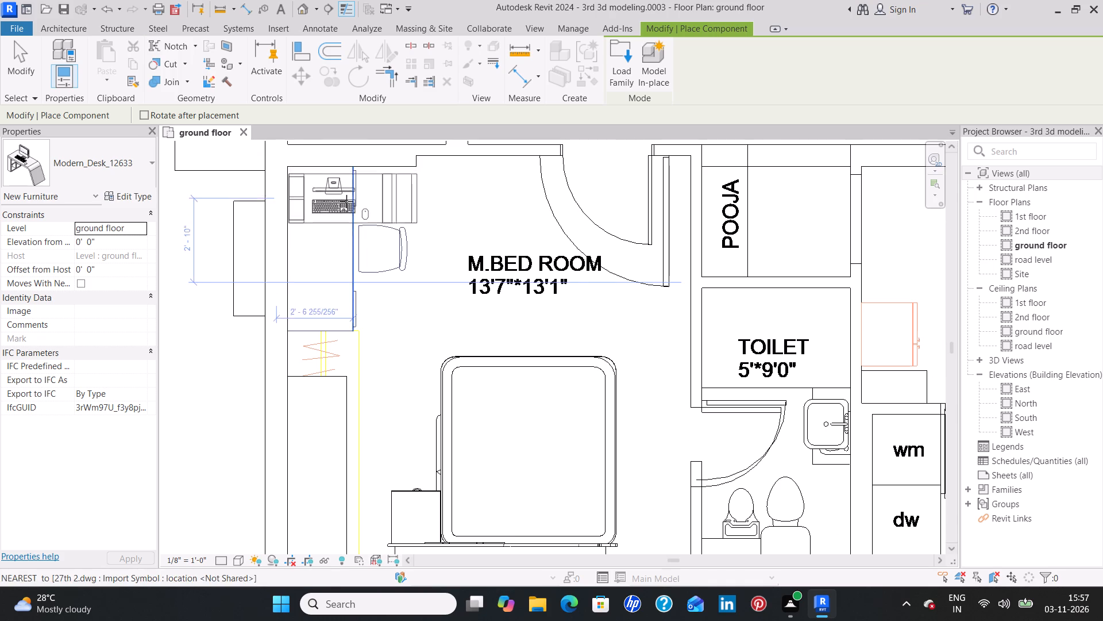
scroll(346, 202, up, 3)
middle_drag(352, 201, 372, 263)
scroll(372, 262, up, 1)
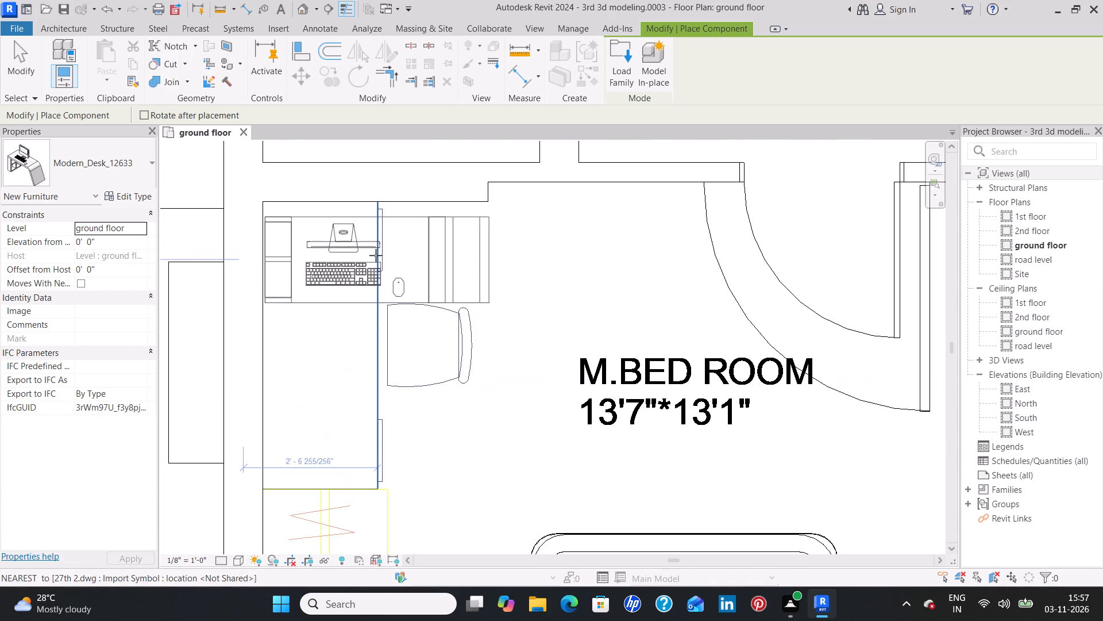
click(371, 247)
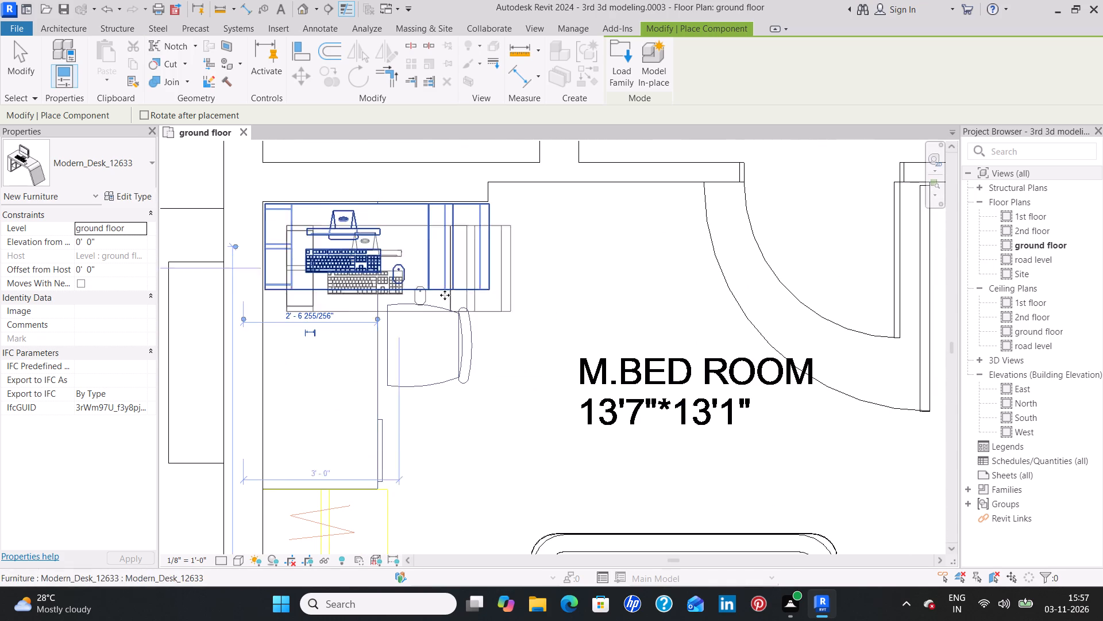
Place another Modern_Desk_12633, turned a further 90°, along the outer wall in the upper corner of flat 3's 15'4"*13'1" M.BED ROOM.
scroll(458, 407, down, 12)
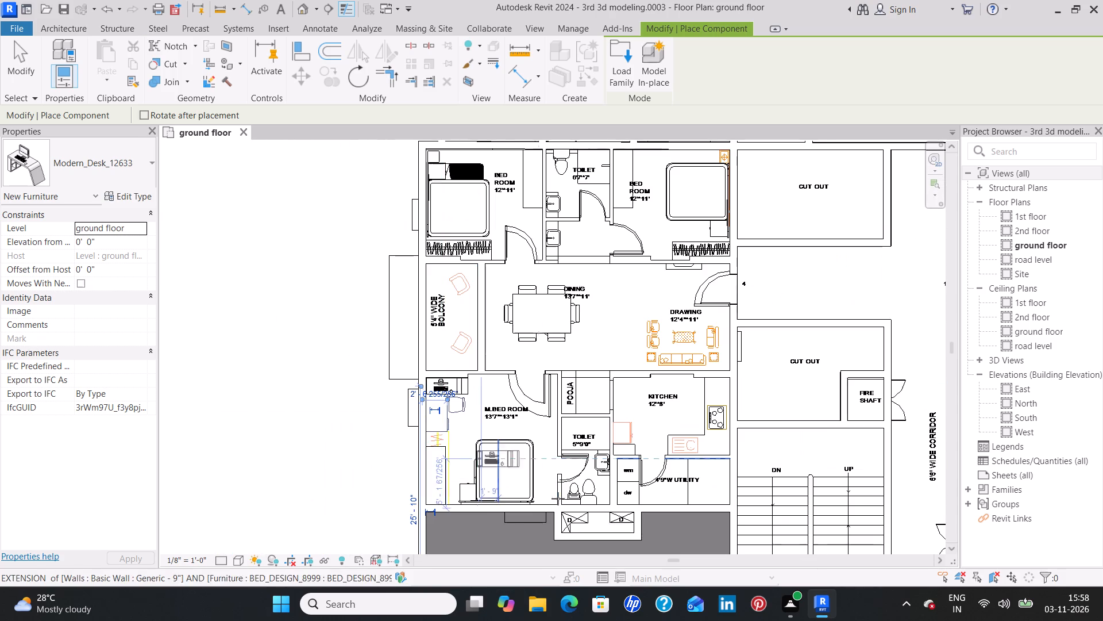
middle_drag(560, 499, 508, 207)
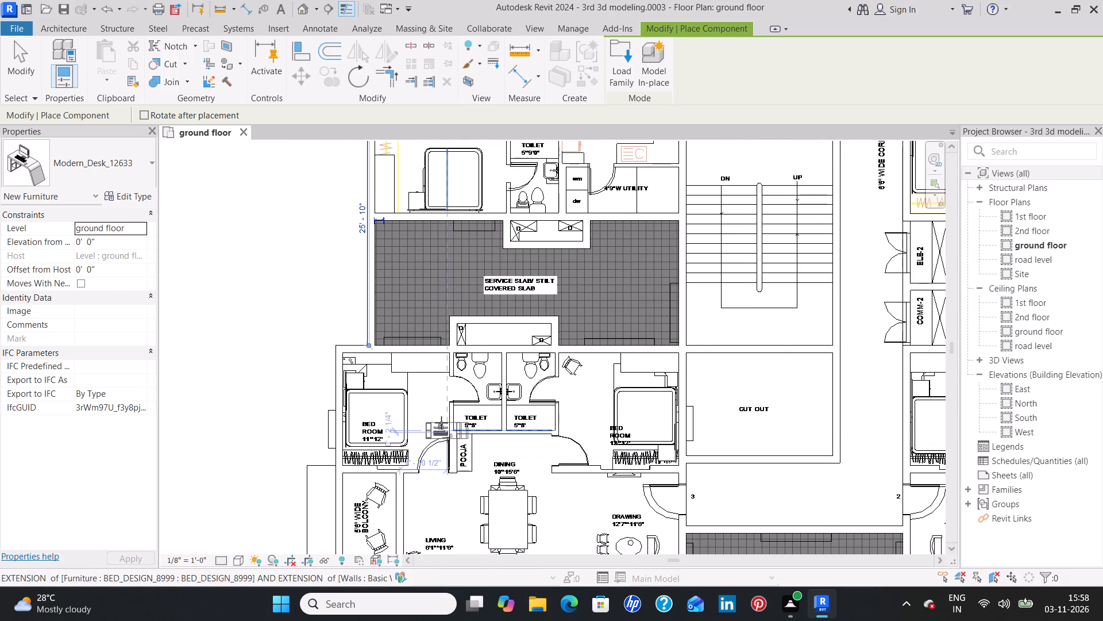
middle_drag(441, 423, 426, 305)
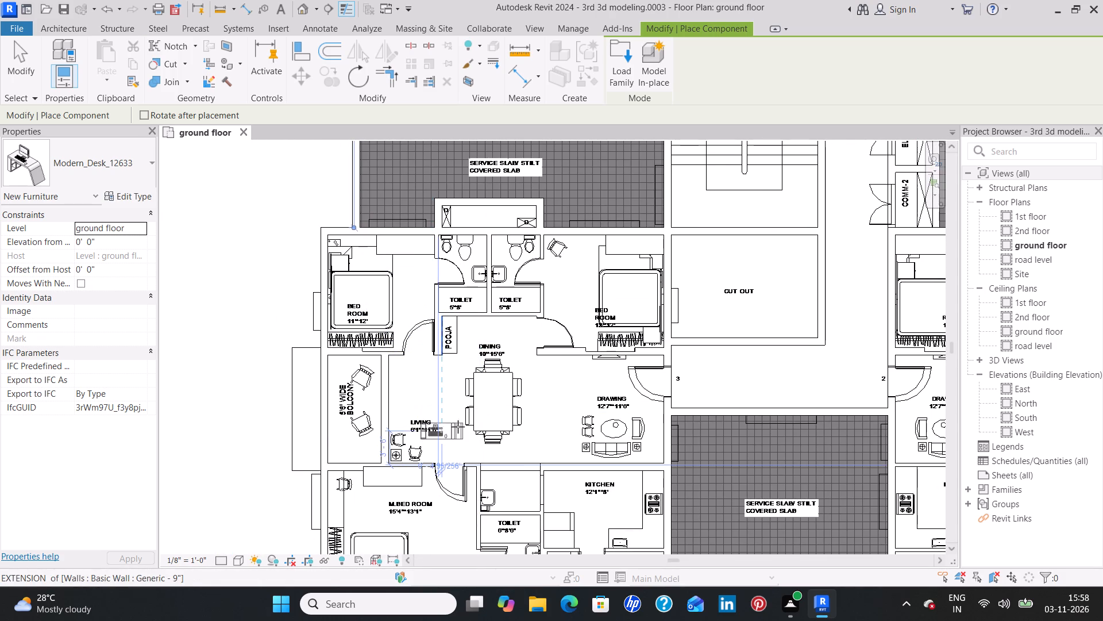
scroll(520, 390, down, 1)
middle_drag(510, 426, 503, 372)
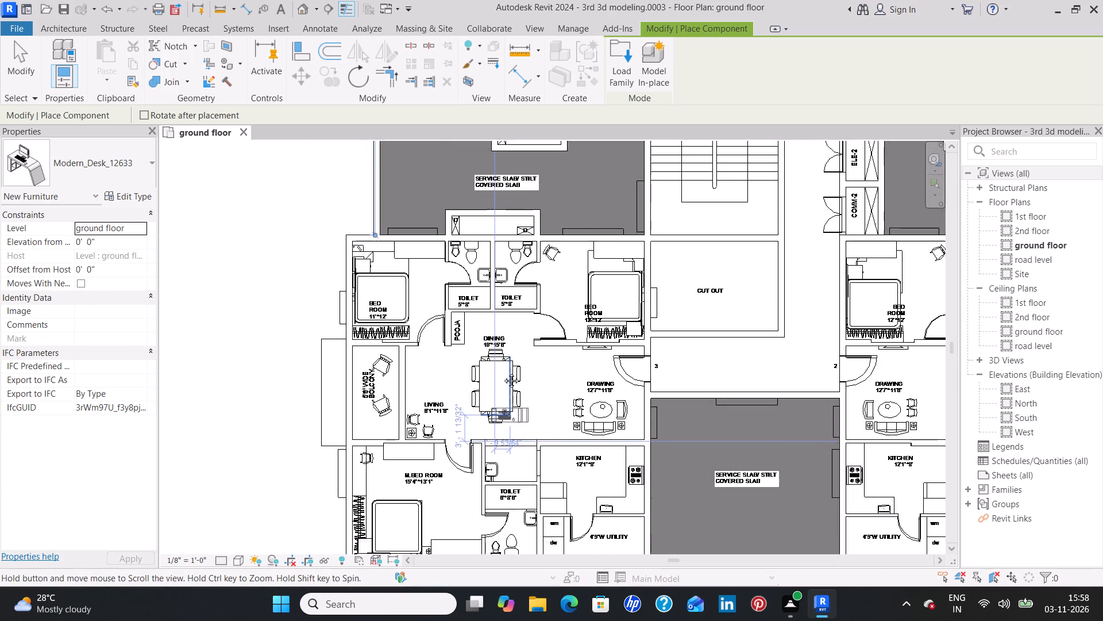
middle_drag(503, 372, 491, 281)
scroll(353, 352, up, 8)
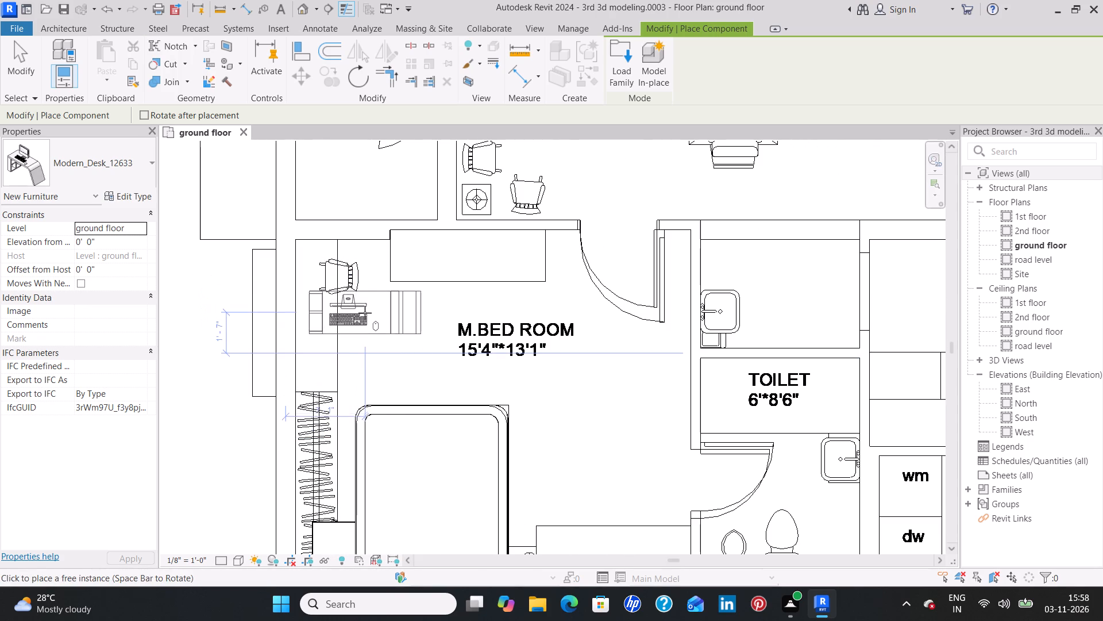
key(space)
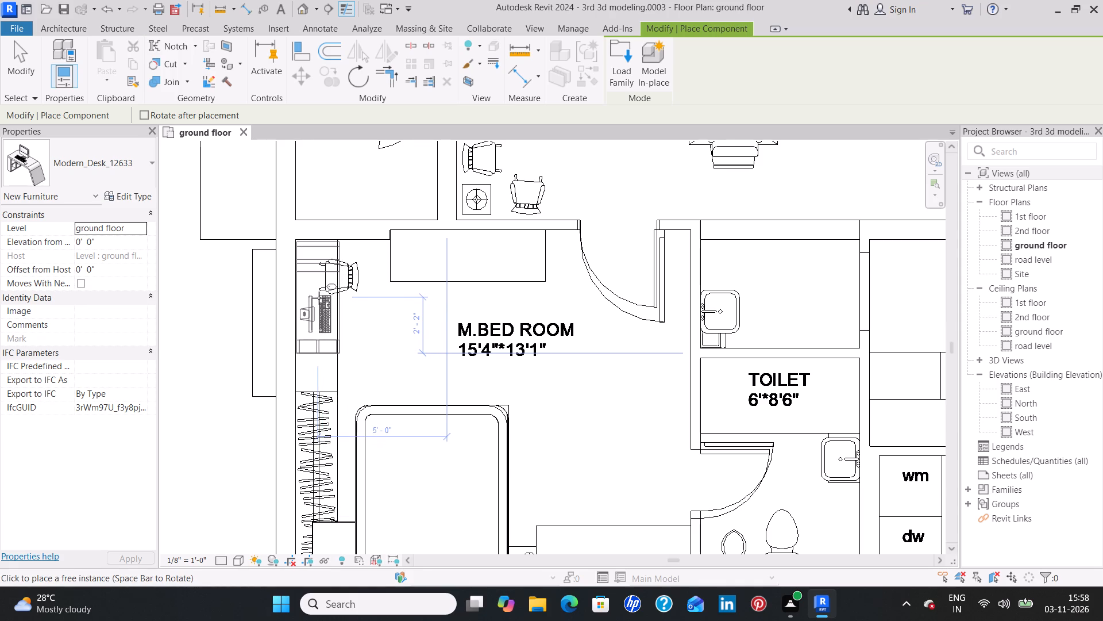
click(319, 298)
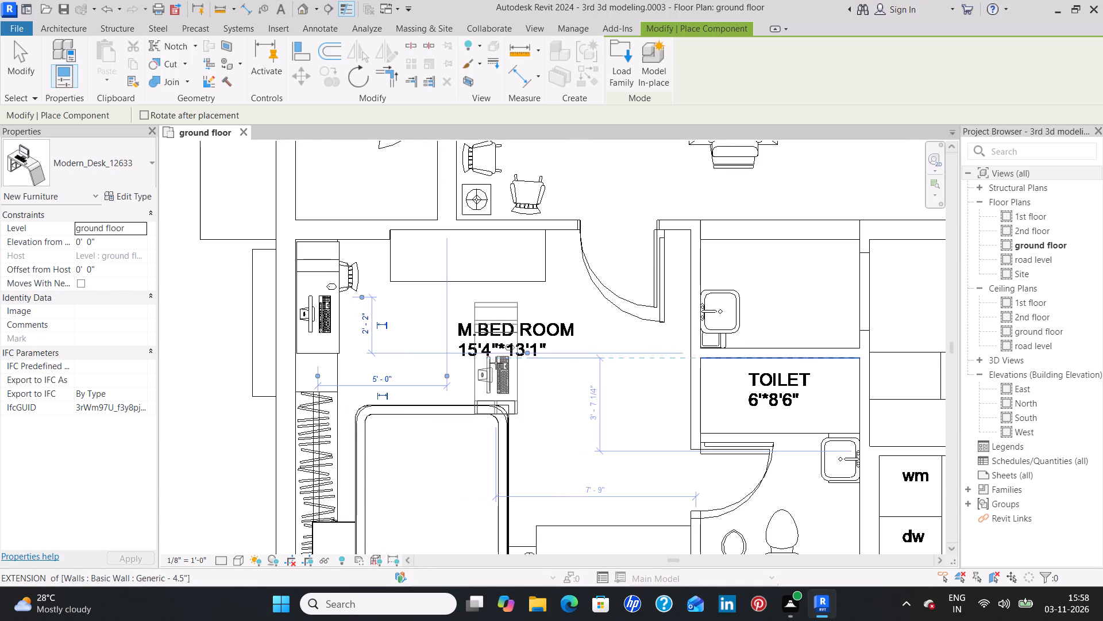
Place a Modern_Desk_12633 in flat 2's 15'4"*13'1" M.BED ROOM, in the upper outer corner, rotated so its monitor side backs onto the outer wall.
scroll(496, 363, down, 4)
middle_drag(786, 356, 416, 339)
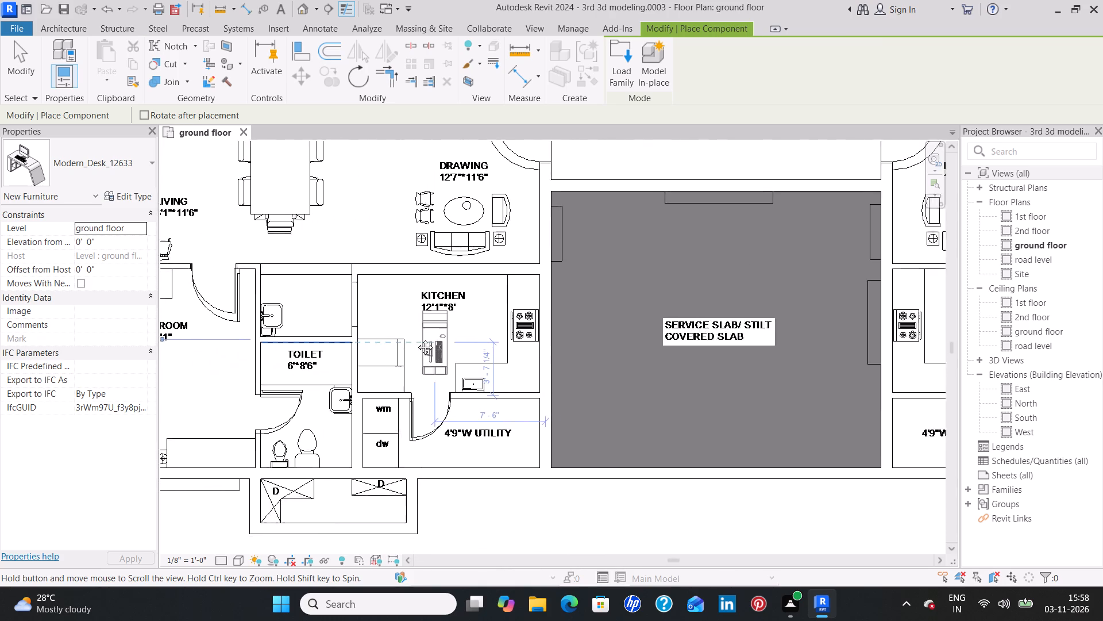
middle_drag(416, 339, 331, 336)
middle_drag(760, 320, 333, 332)
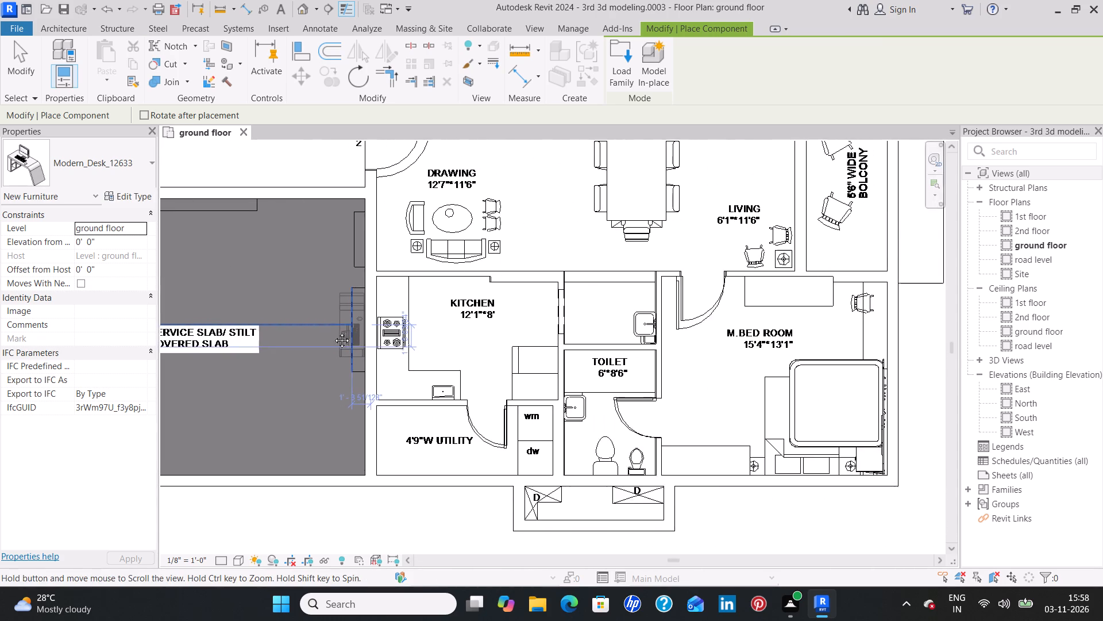
middle_drag(333, 332, 306, 336)
middle_drag(720, 336, 482, 348)
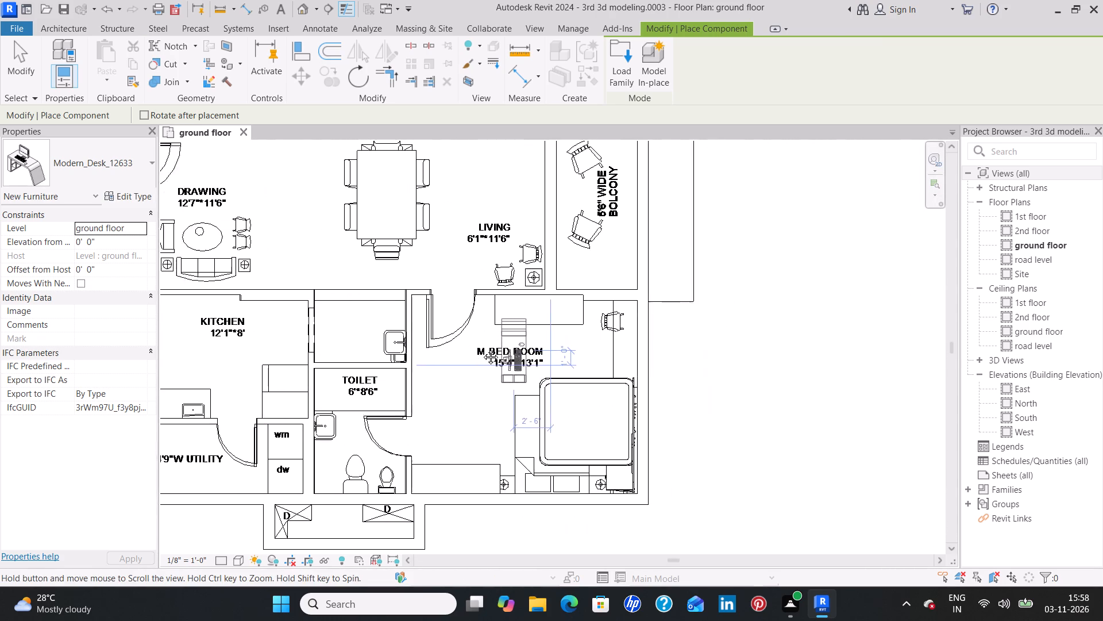
middle_drag(482, 348, 472, 348)
scroll(574, 332, up, 7)
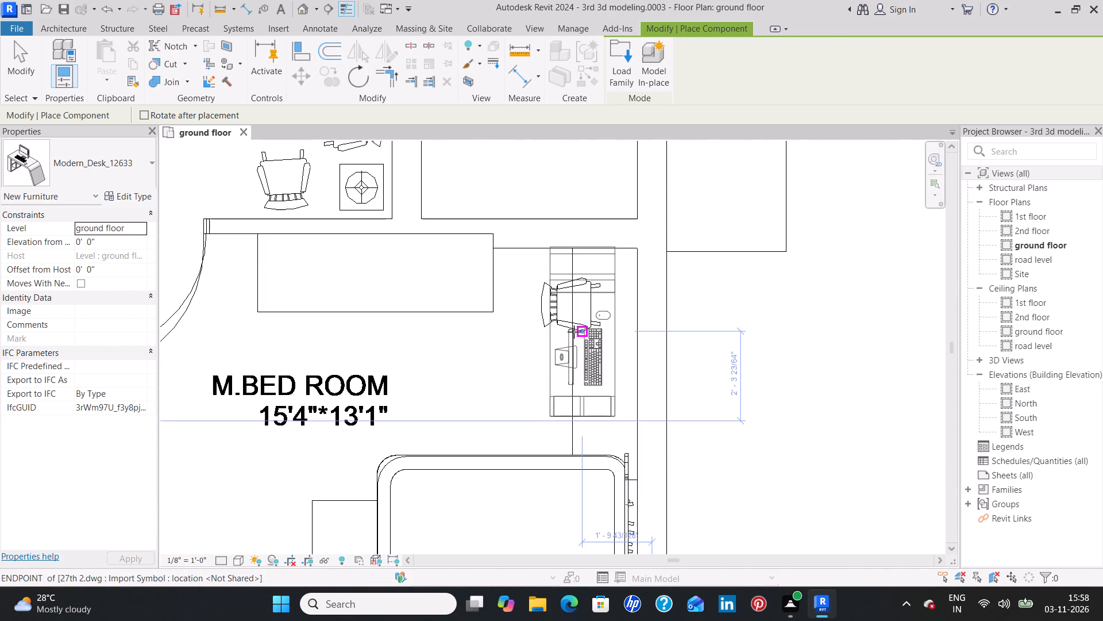
key(space)
key(space)
key(space)
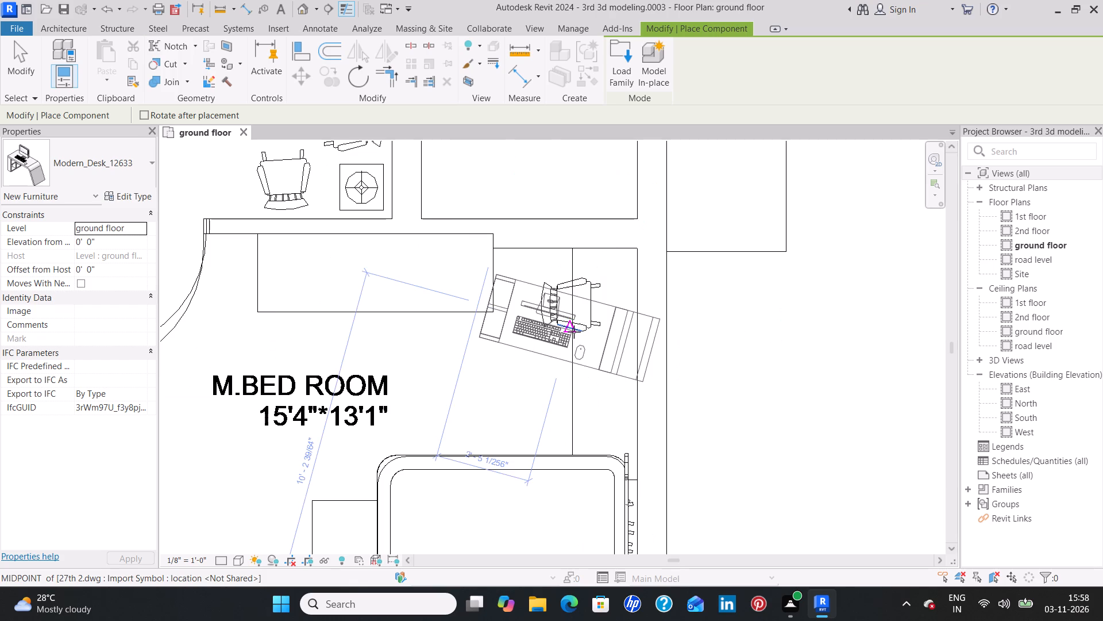
key(space)
key(space)
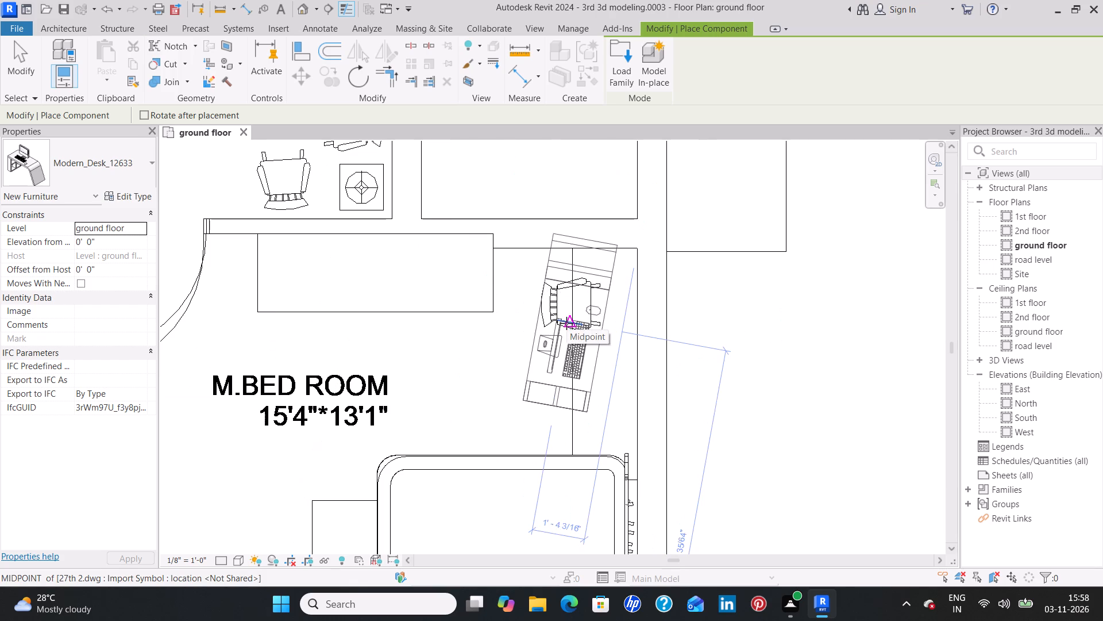
key(space)
key(space)
key(space)
key(space)
key(space)
key(space)
key(space)
key(space)
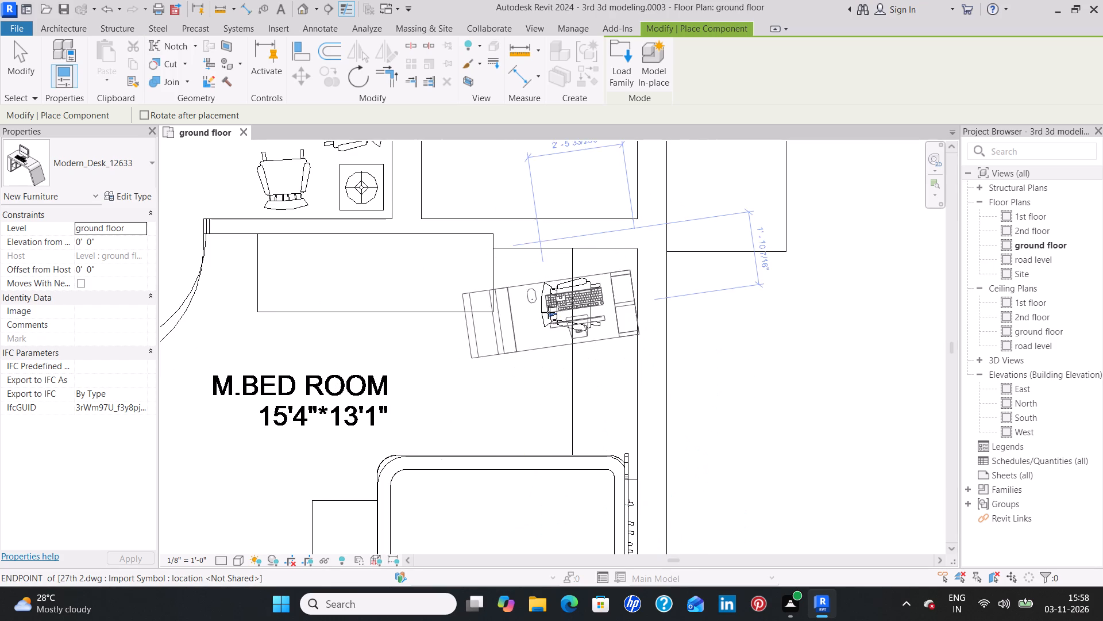
key(space)
key(space)
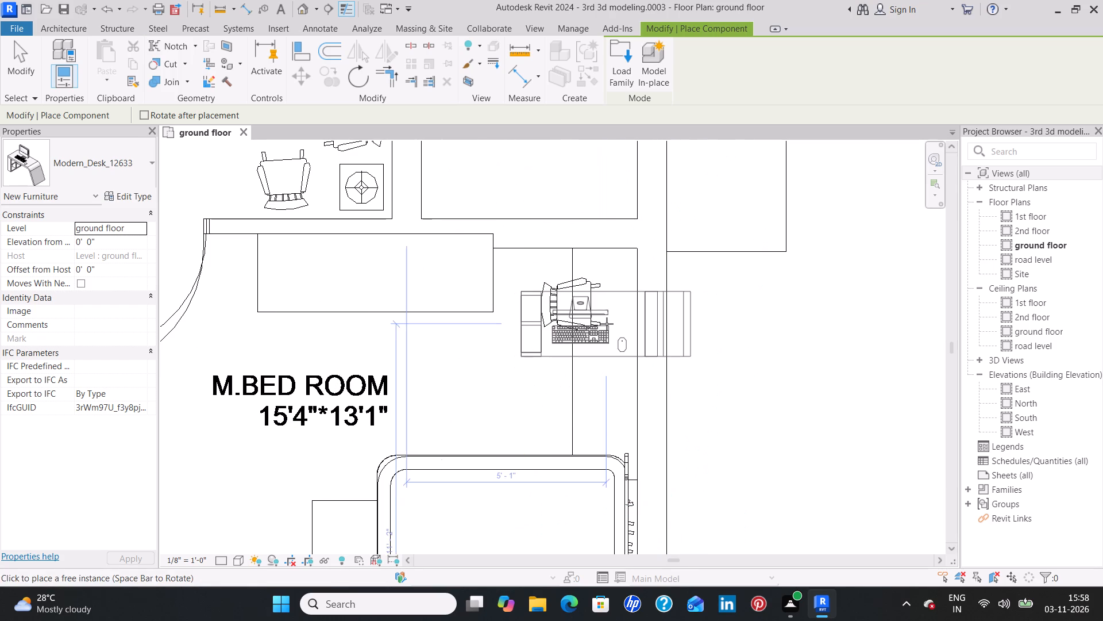
key(space)
key(space)
key(space)
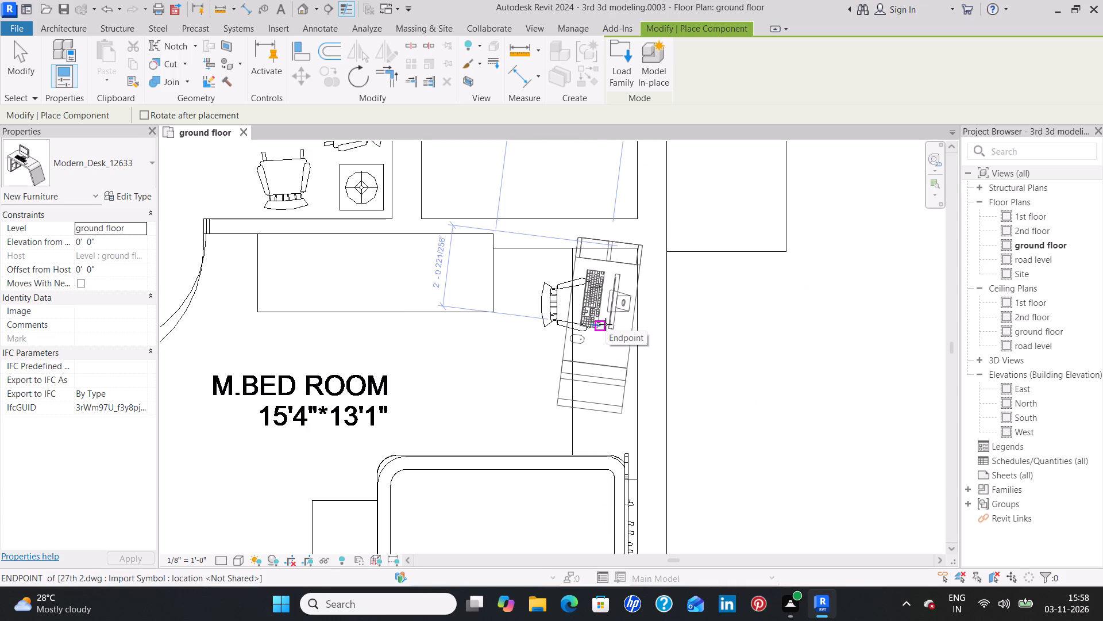
key(space)
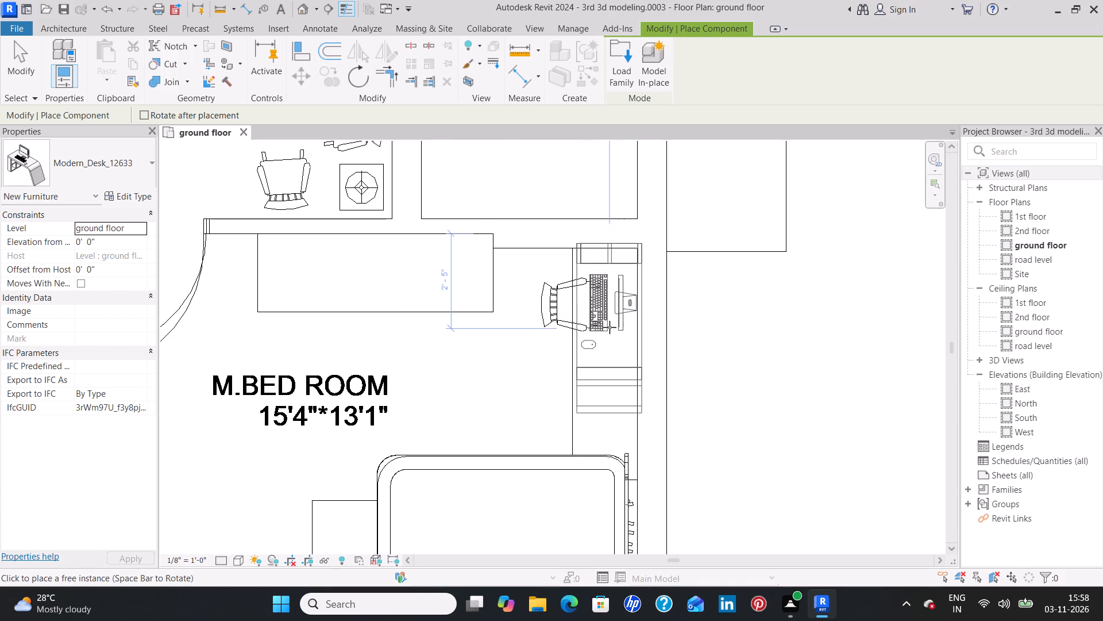
scroll(611, 356, up, 3)
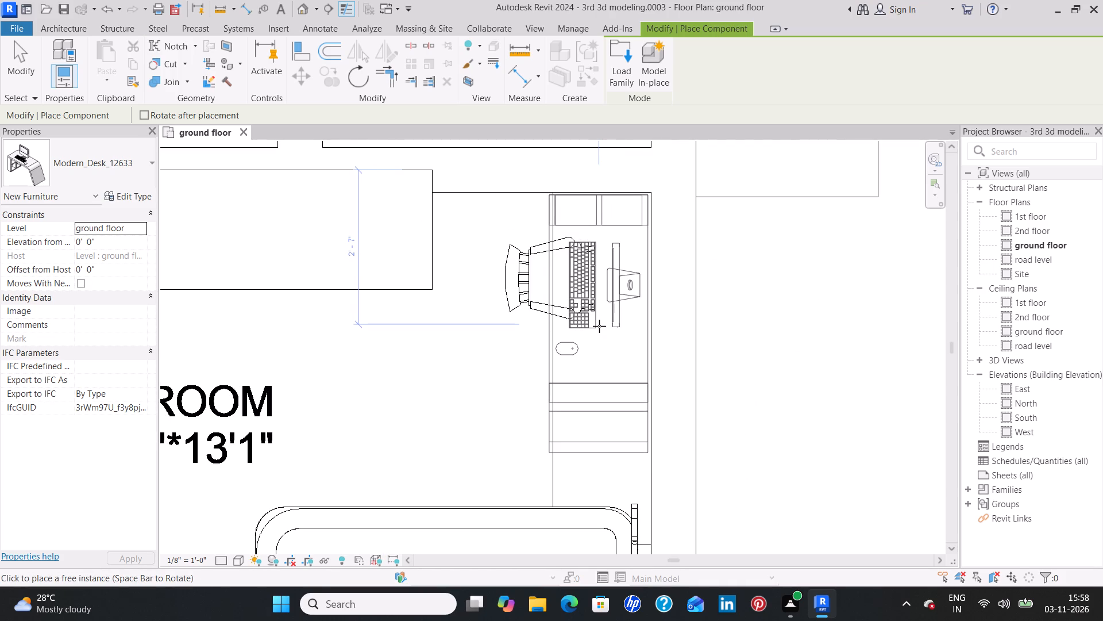
click(599, 326)
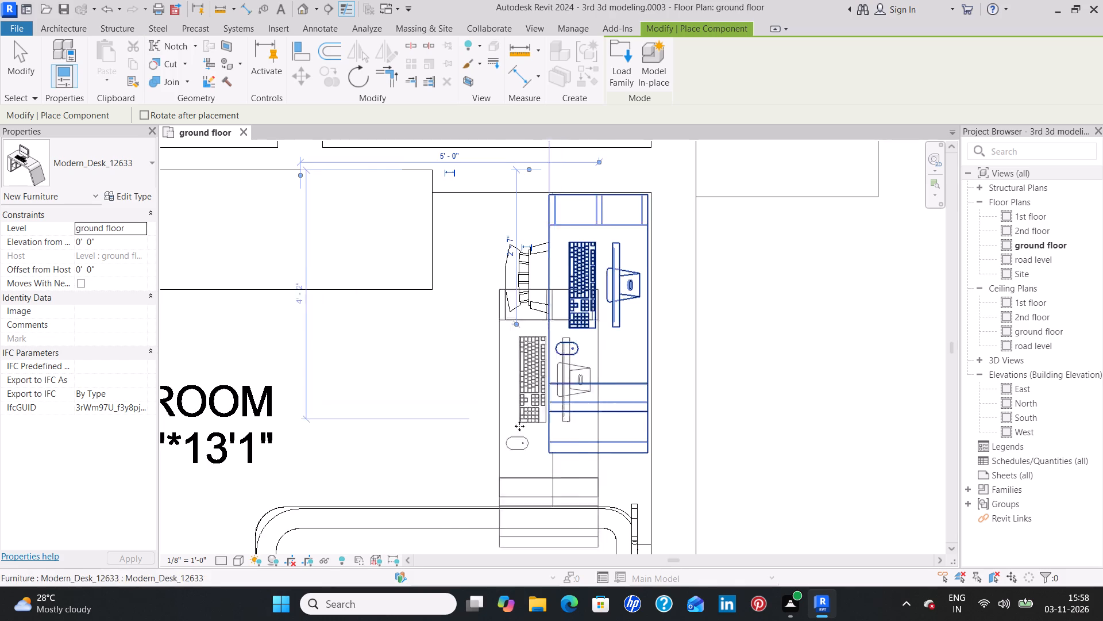
key(Escape)
key(Escape)
scroll(487, 386, down, 2)
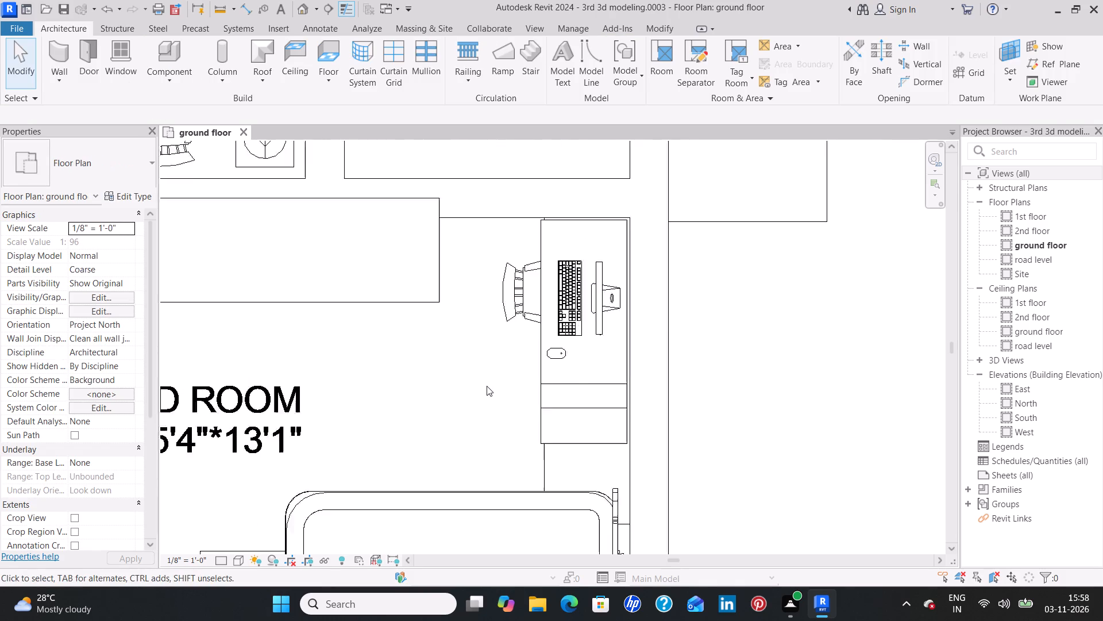
Create a similar Stylish_Office_Chair_16384 from flat 7's master bedroom for the desk in flat 8's 15'4"*13'1" M.BED ROOM.
scroll(487, 386, down, 11)
scroll(372, 338, down, 1)
middle_drag(372, 338, 379, 343)
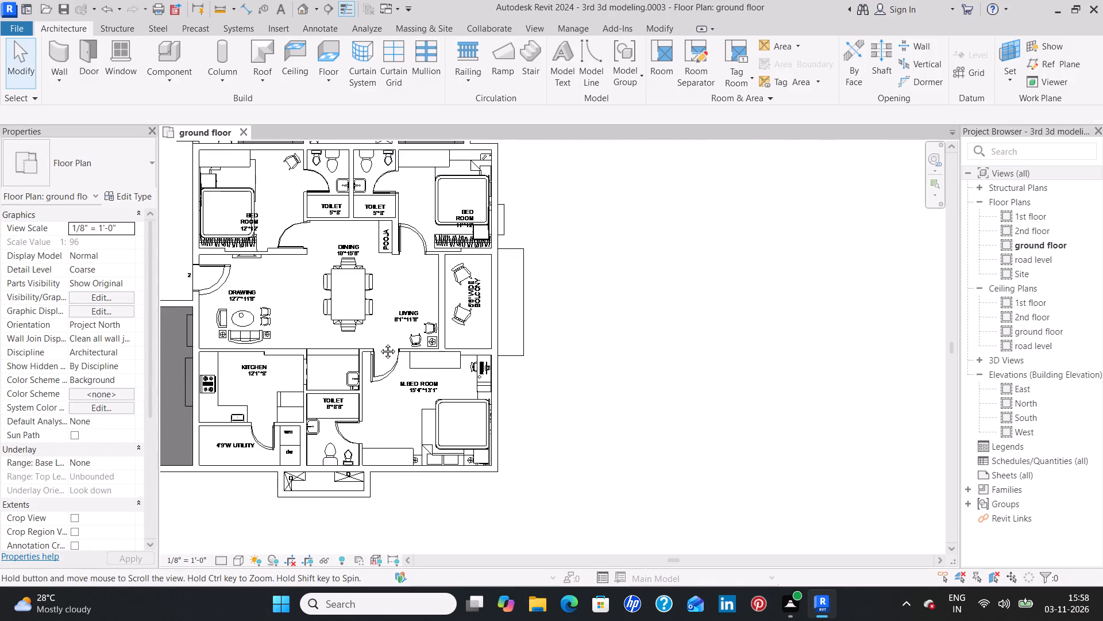
middle_drag(379, 343, 695, 551)
scroll(682, 511, down, 5)
scroll(538, 442, down, 3)
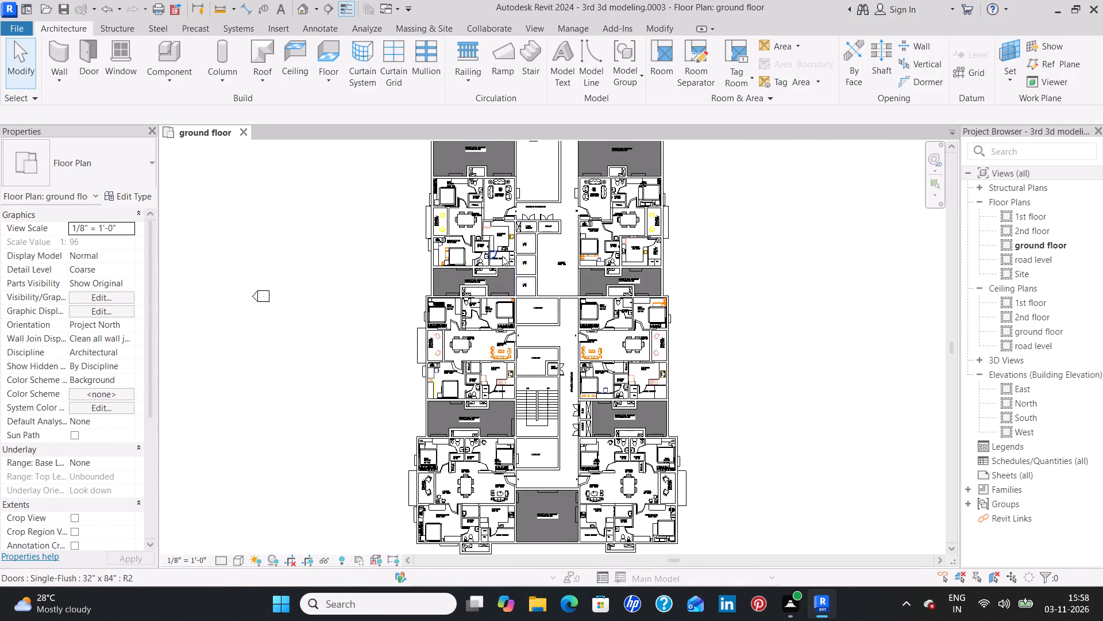
middle_drag(500, 256, 489, 527)
middle_drag(505, 269, 505, 381)
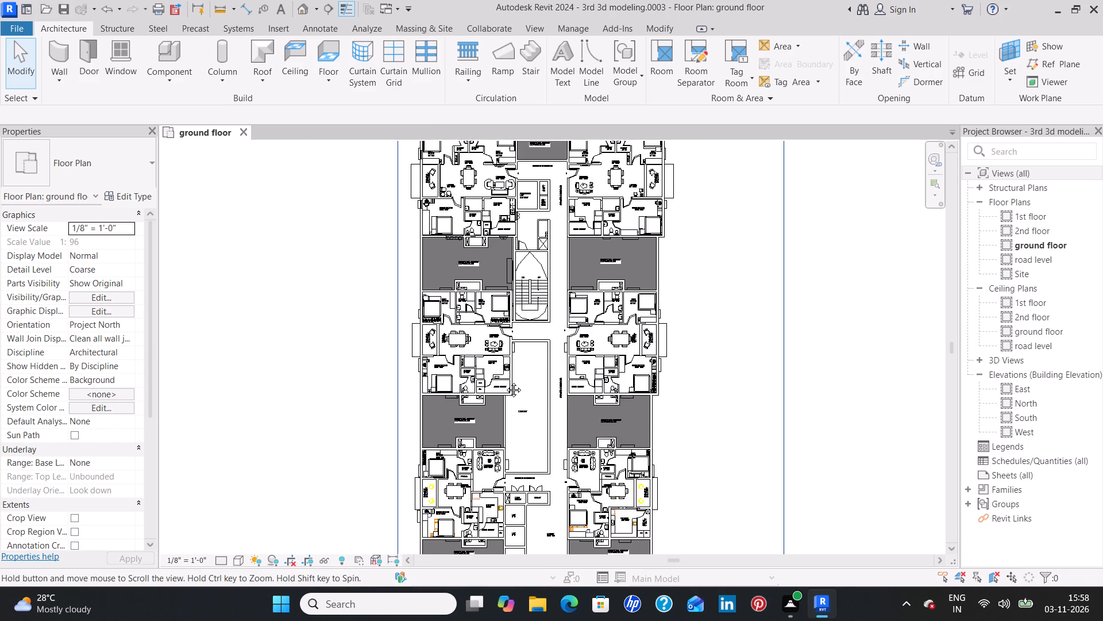
middle_drag(505, 381, 500, 501)
scroll(444, 439, up, 8)
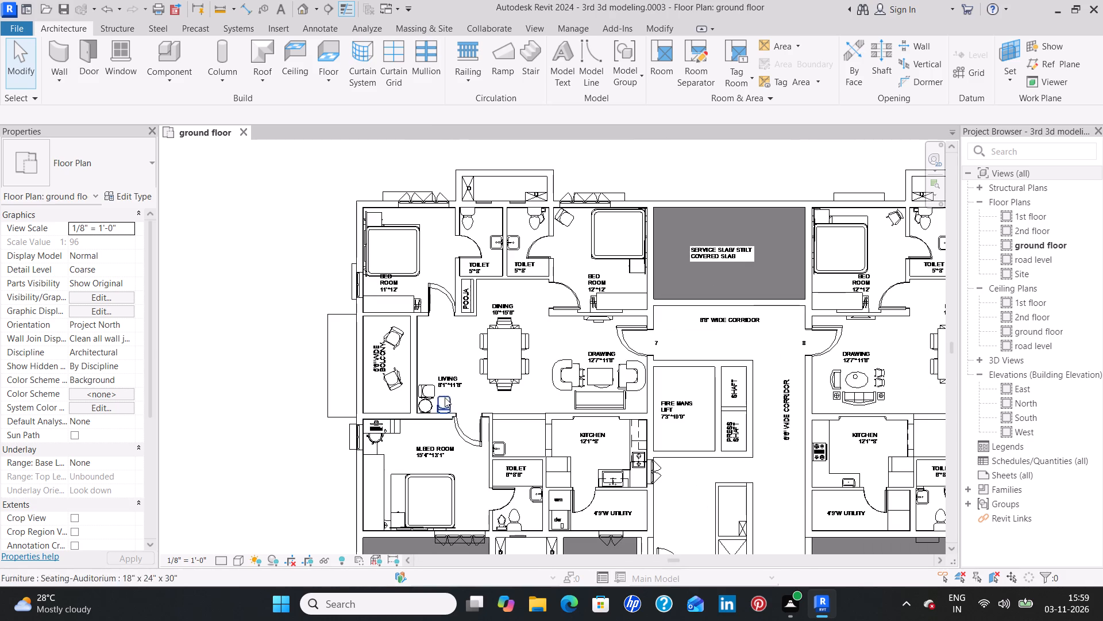
click(376, 440)
text(cs)
middle_drag(785, 464, 750, 473)
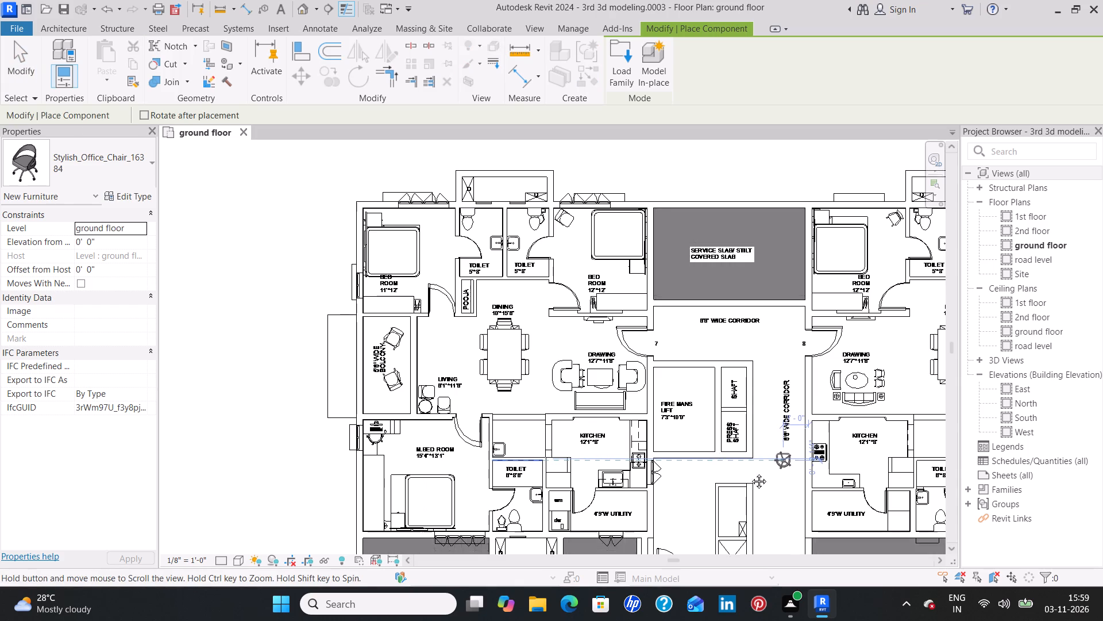
middle_drag(750, 473, 418, 461)
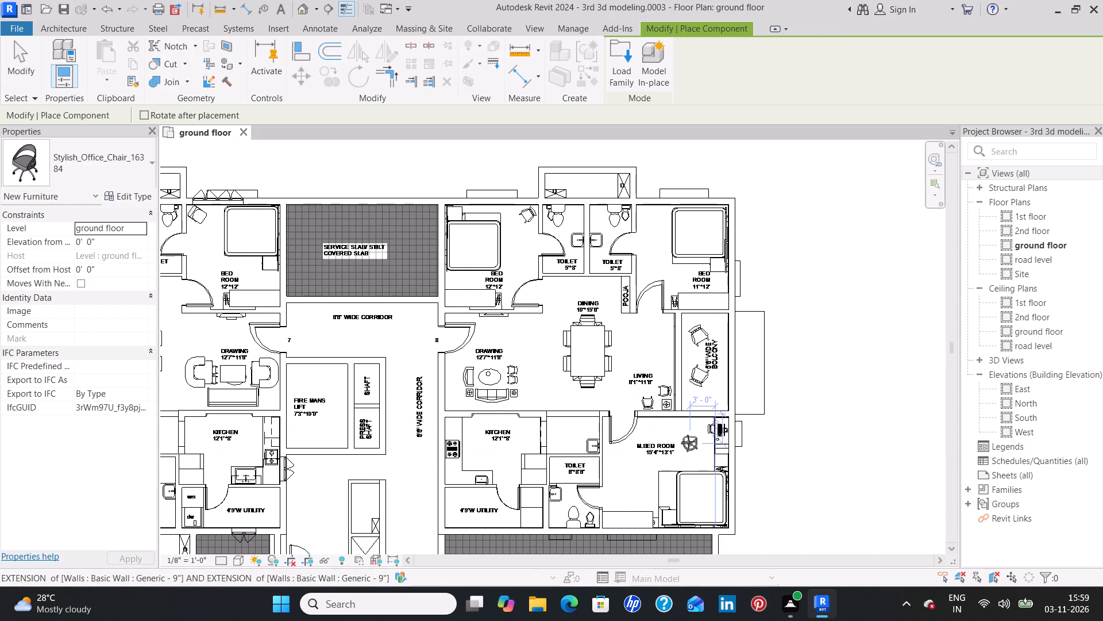
scroll(701, 433, up, 8)
middle_drag(705, 436, 676, 436)
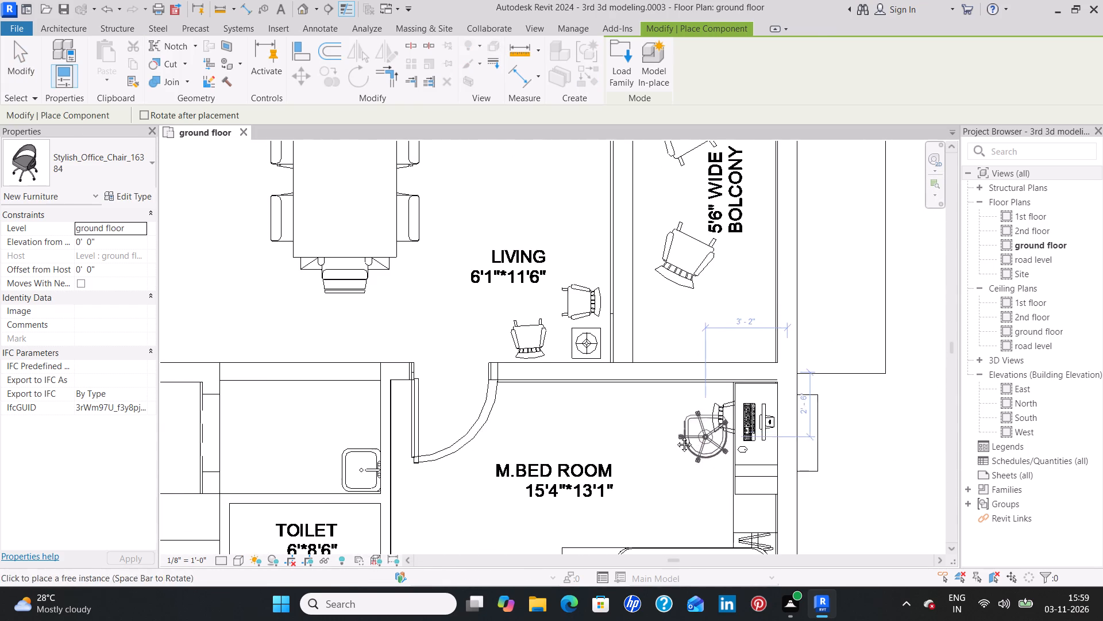
middle_drag(676, 436, 521, 428)
scroll(541, 424, up, 5)
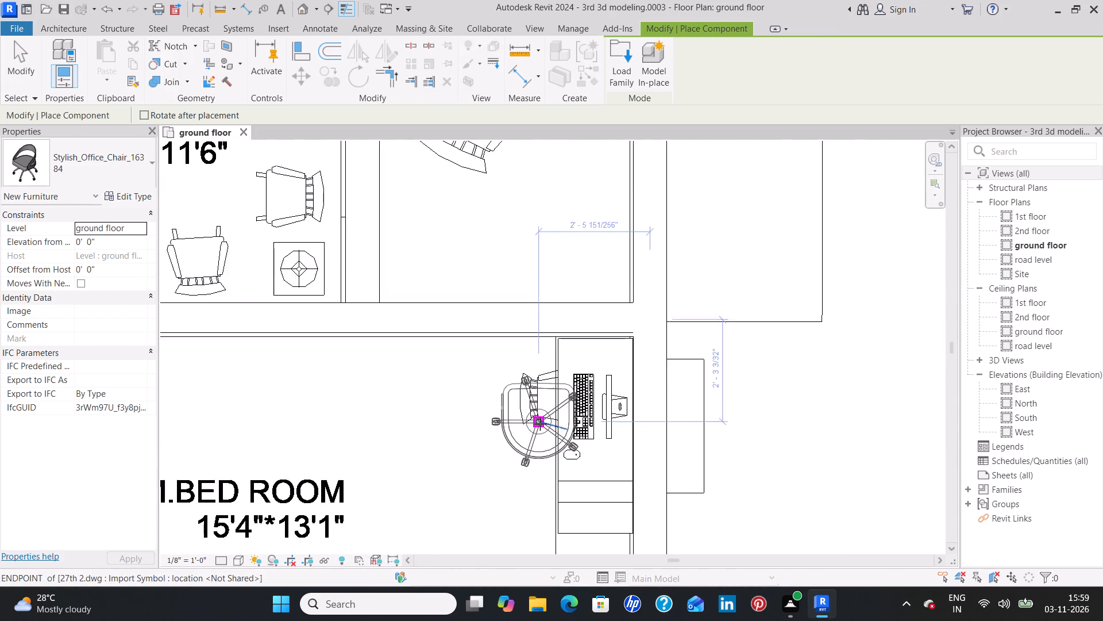